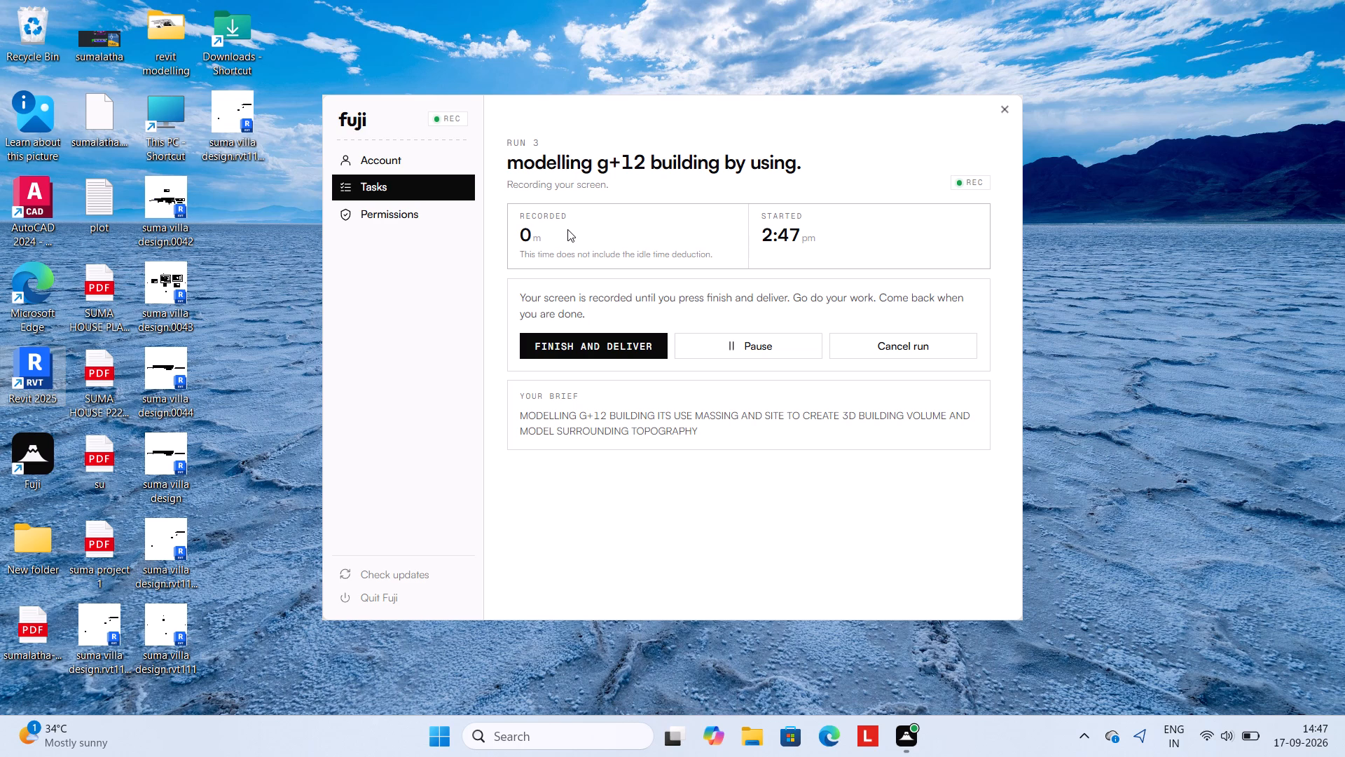
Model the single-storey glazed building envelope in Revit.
Launch Revit 2025 from its desktop shortcut.
right_click(31, 362)
right_click(24, 357)
click(103, 229)
Open the Windows virus and threat protection settings and turn off real-time protection.
click(436, 731)
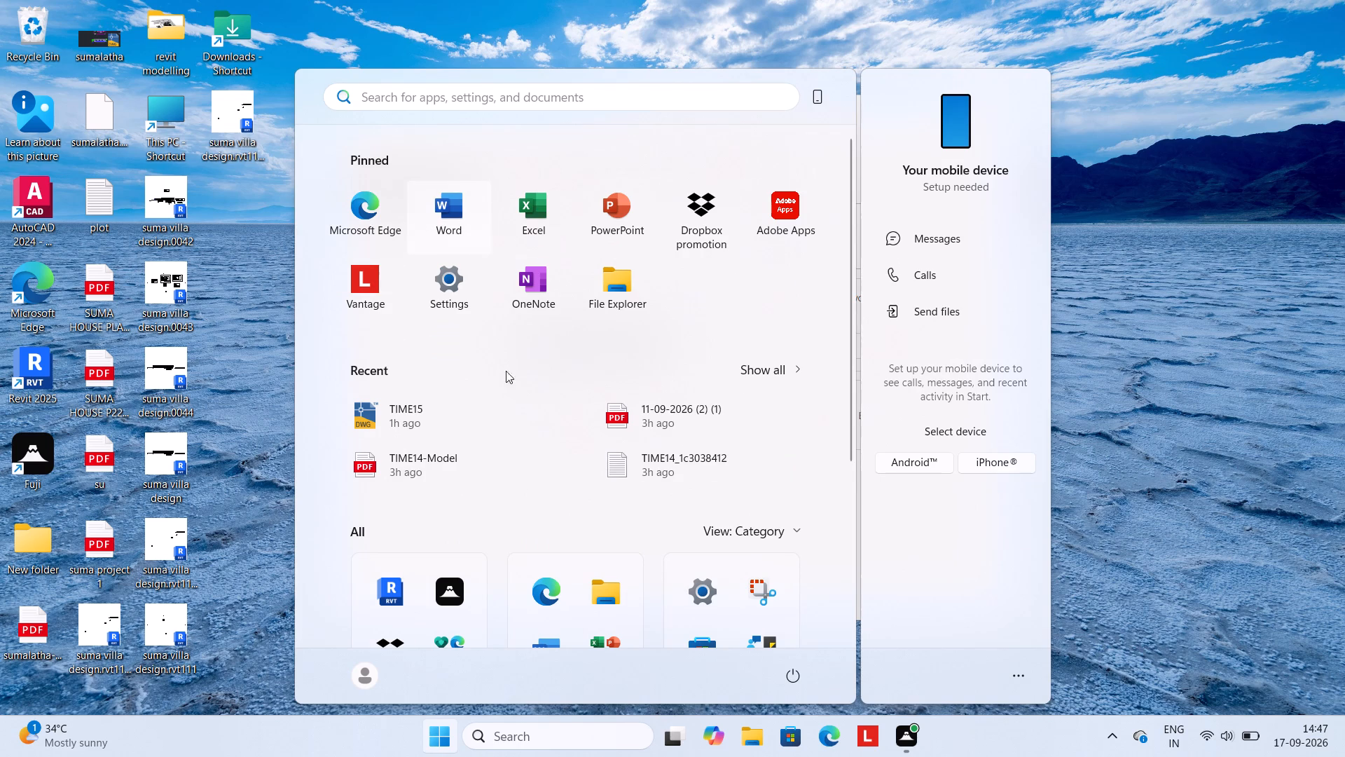
click(221, 585)
click(514, 741)
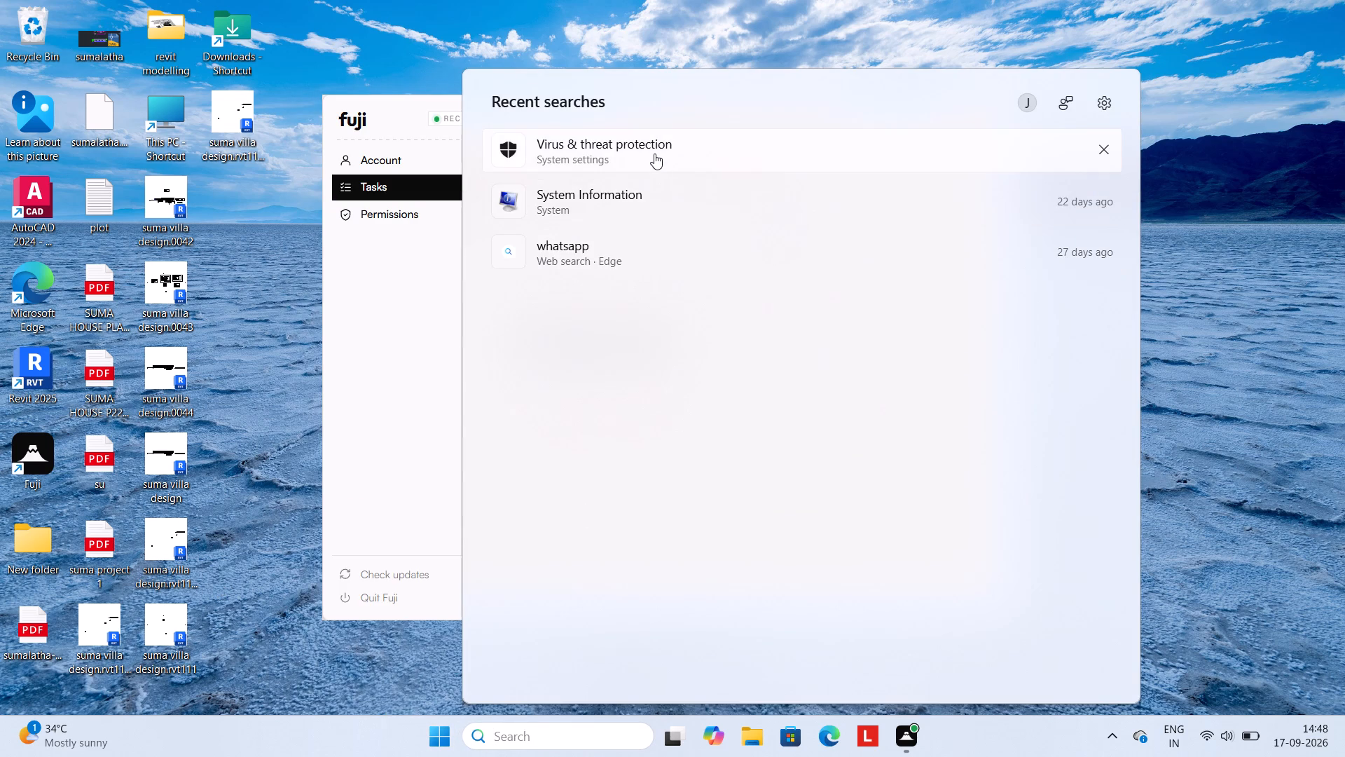
click(654, 154)
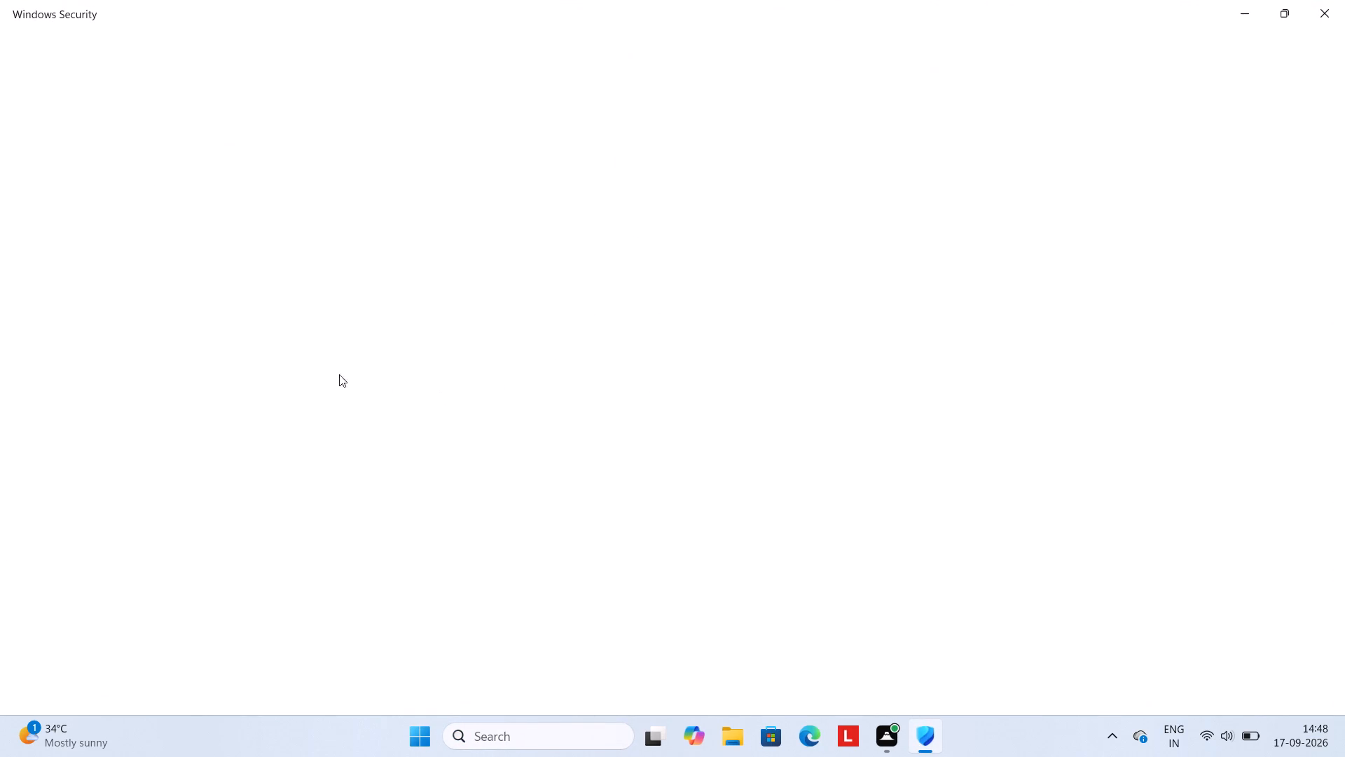
scroll(453, 461, down, 4)
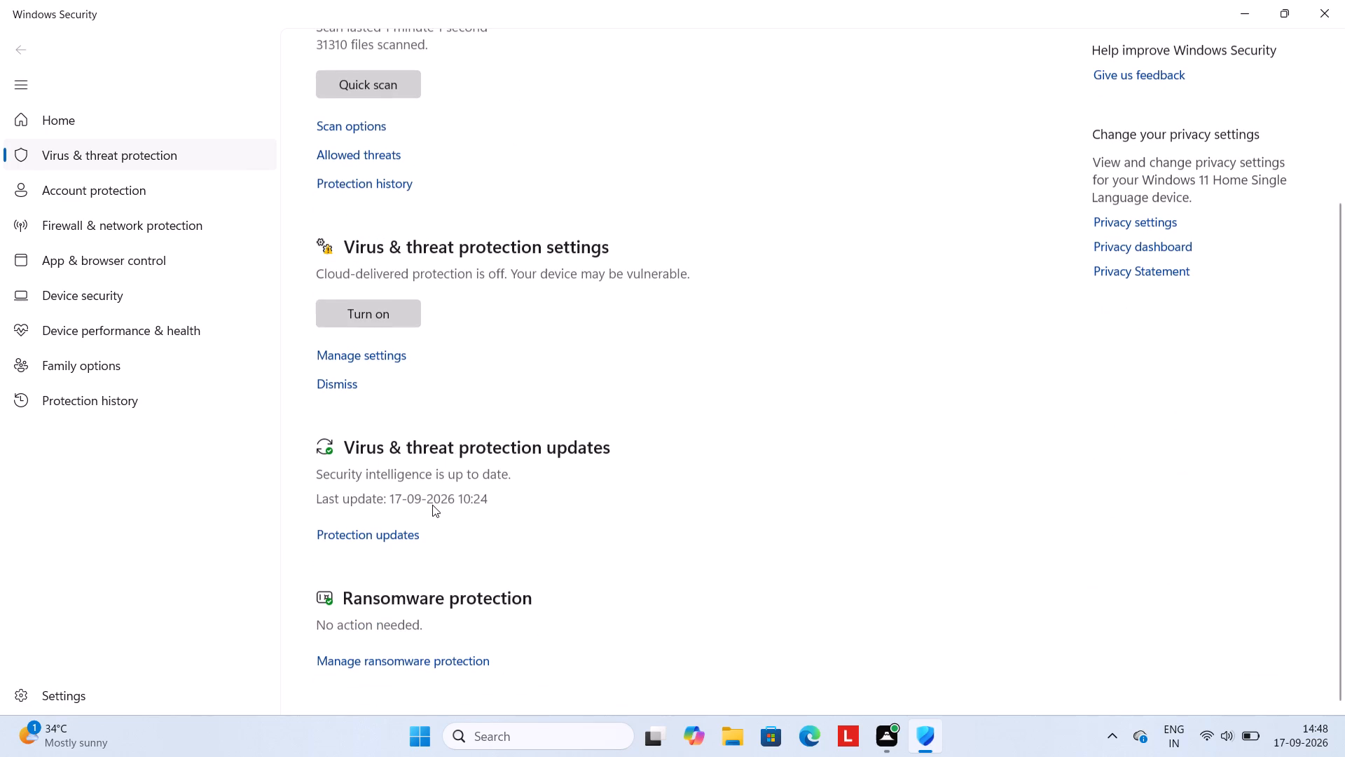
scroll(432, 508, down, 8)
scroll(446, 478, up, 4)
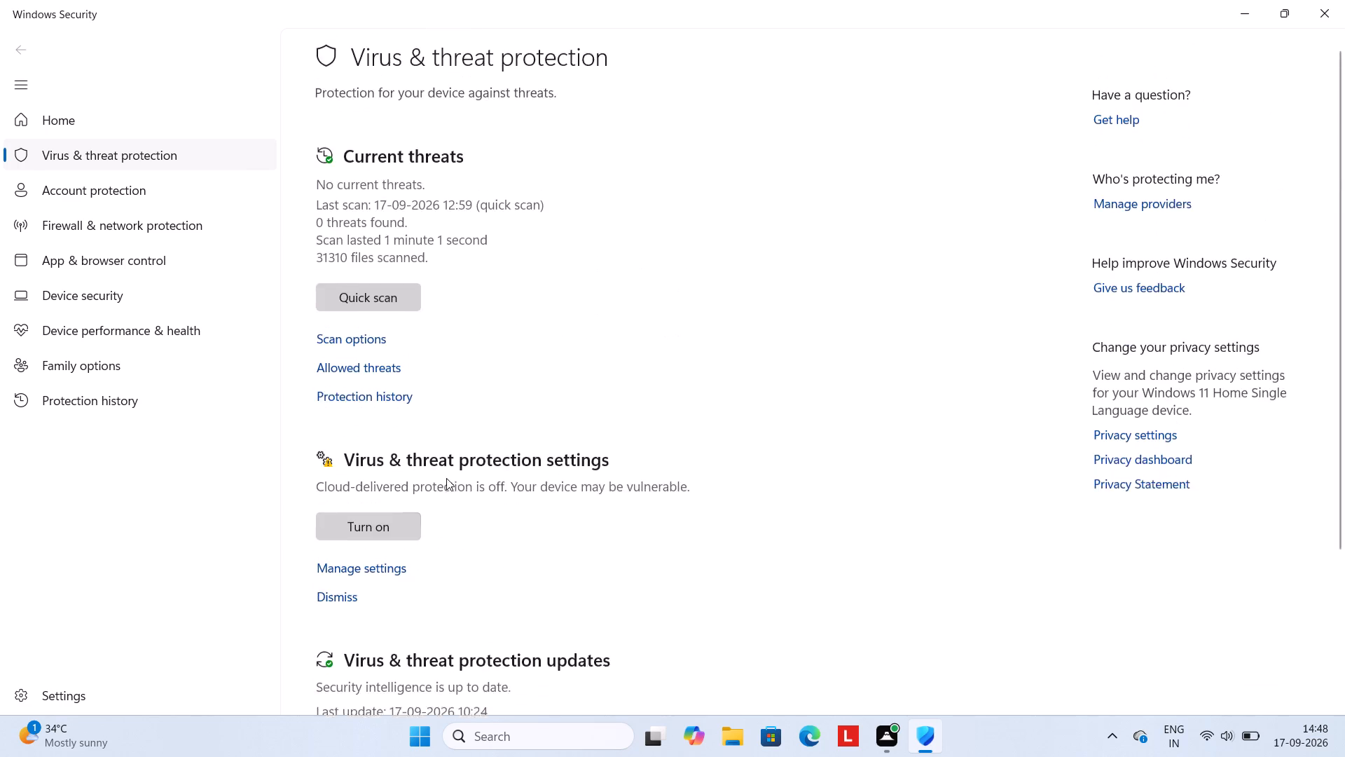
scroll(446, 478, down, 2)
click(374, 357)
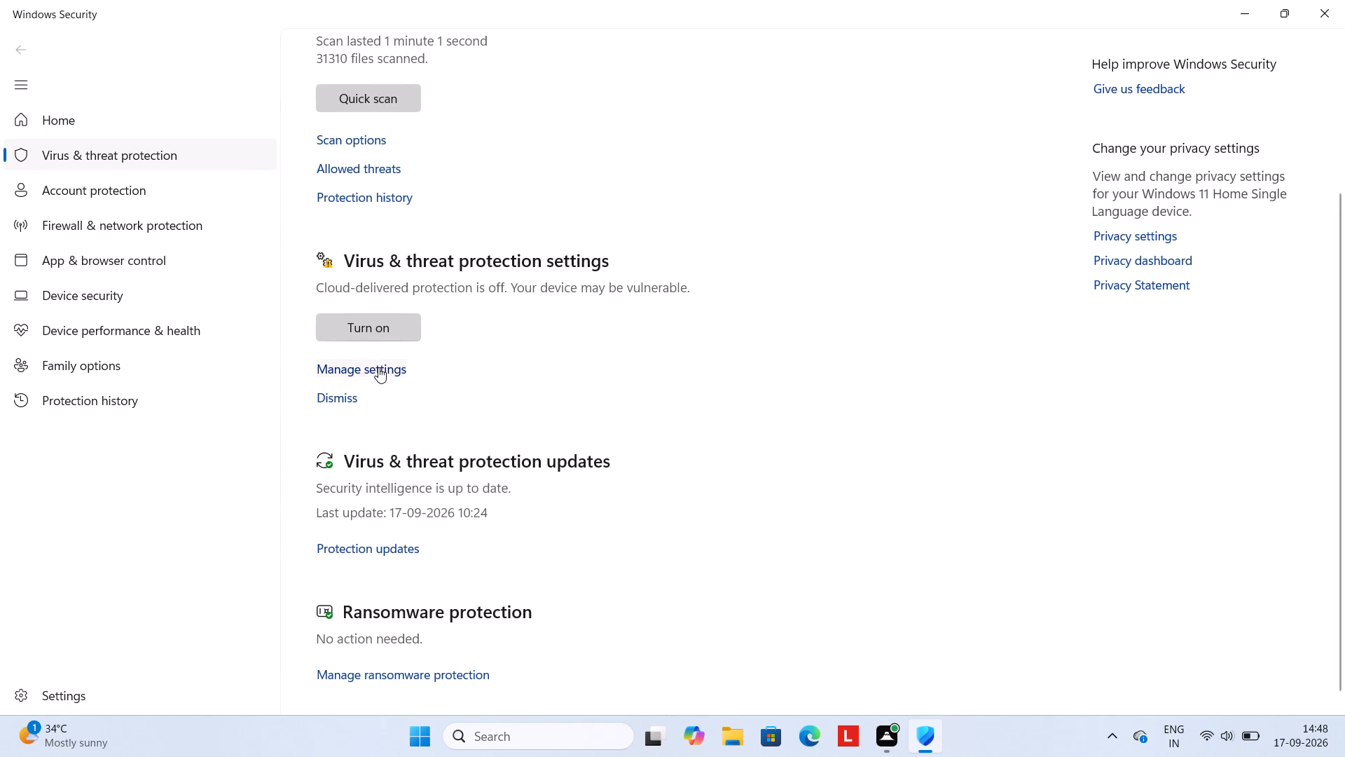
click(378, 369)
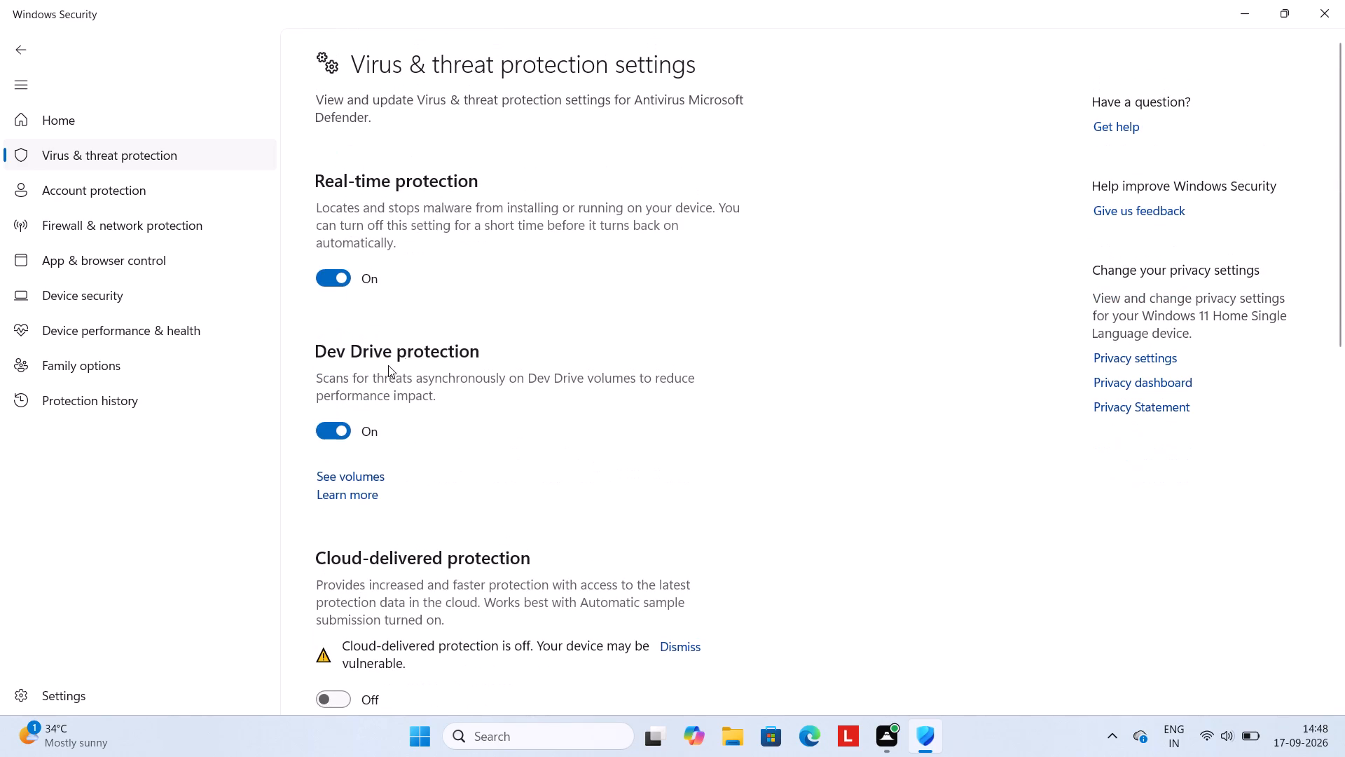
click(345, 282)
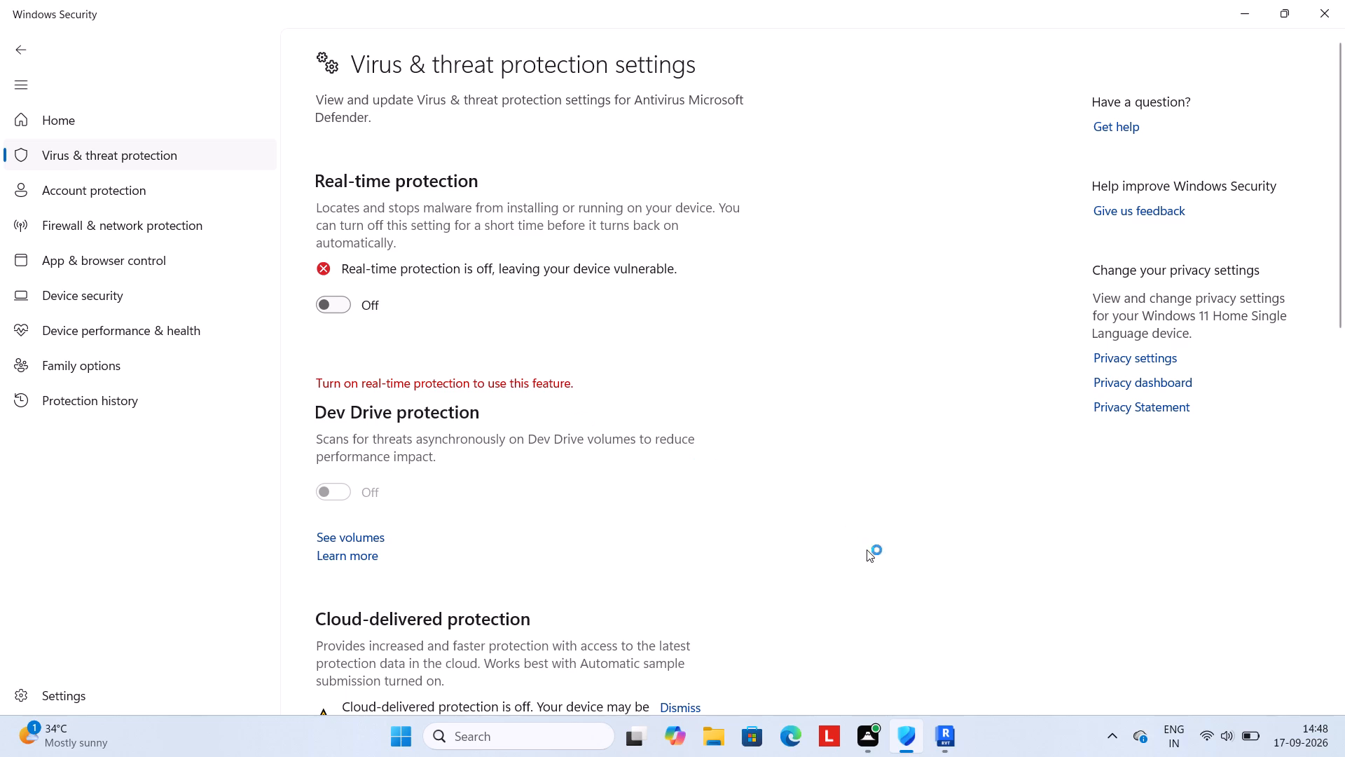
Mount the Autodesk.Revit.2025.2.Multilingual disc image from the Revit.2025 folder in Documents.
click(709, 742)
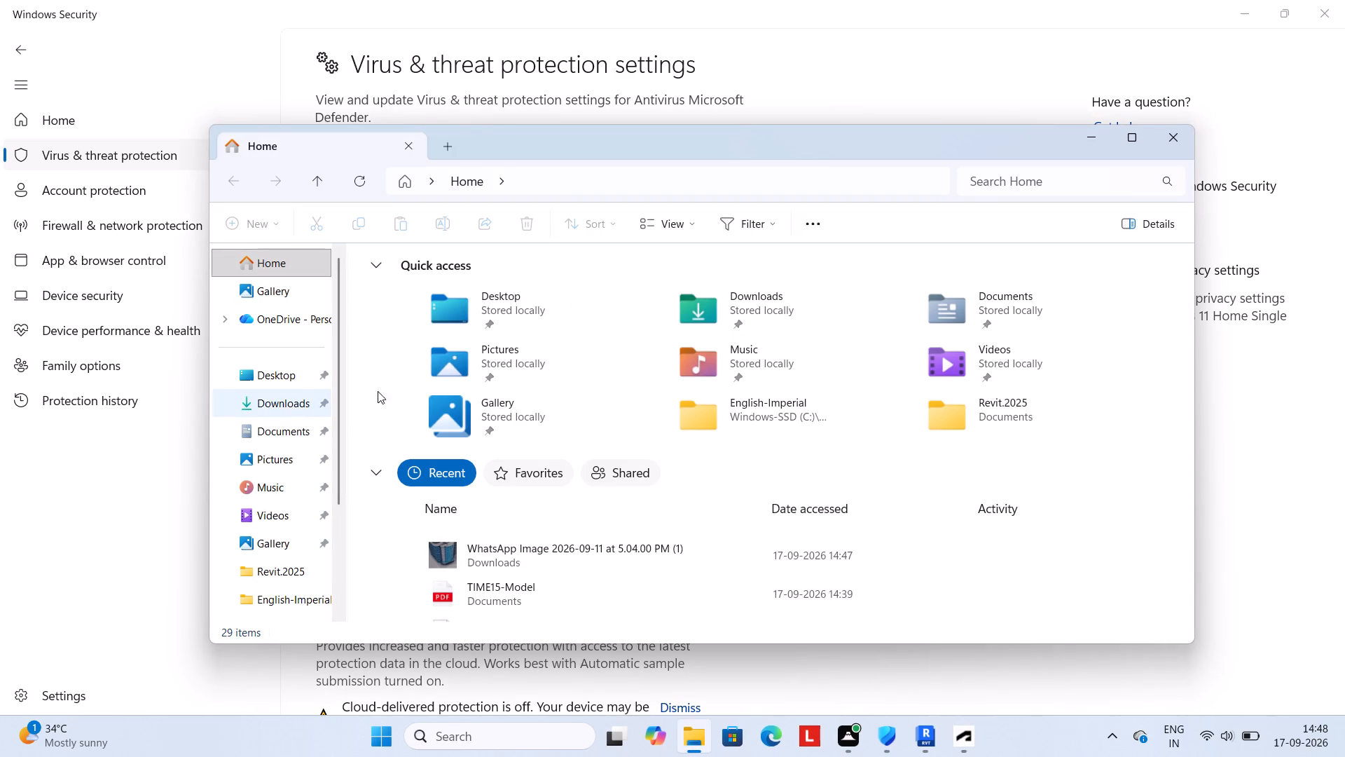
click(267, 435)
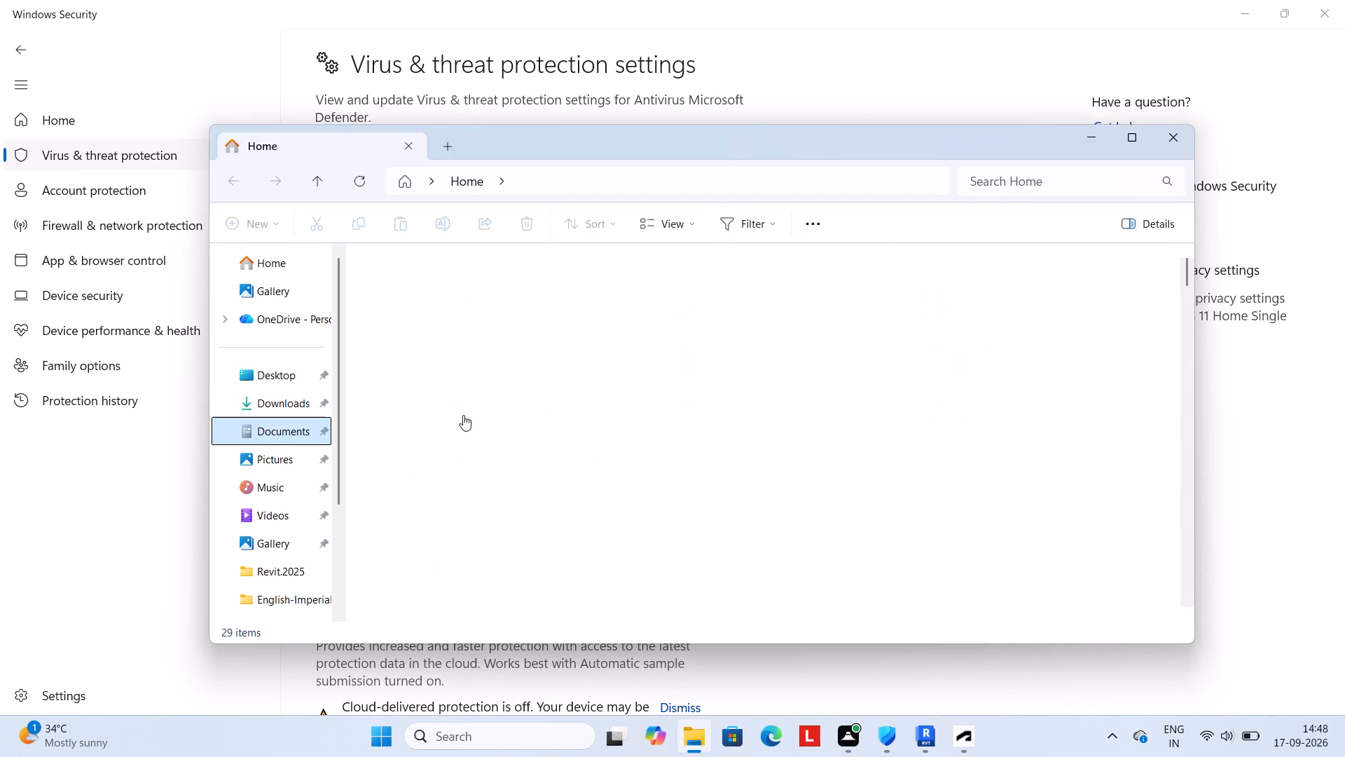
double_click(467, 334)
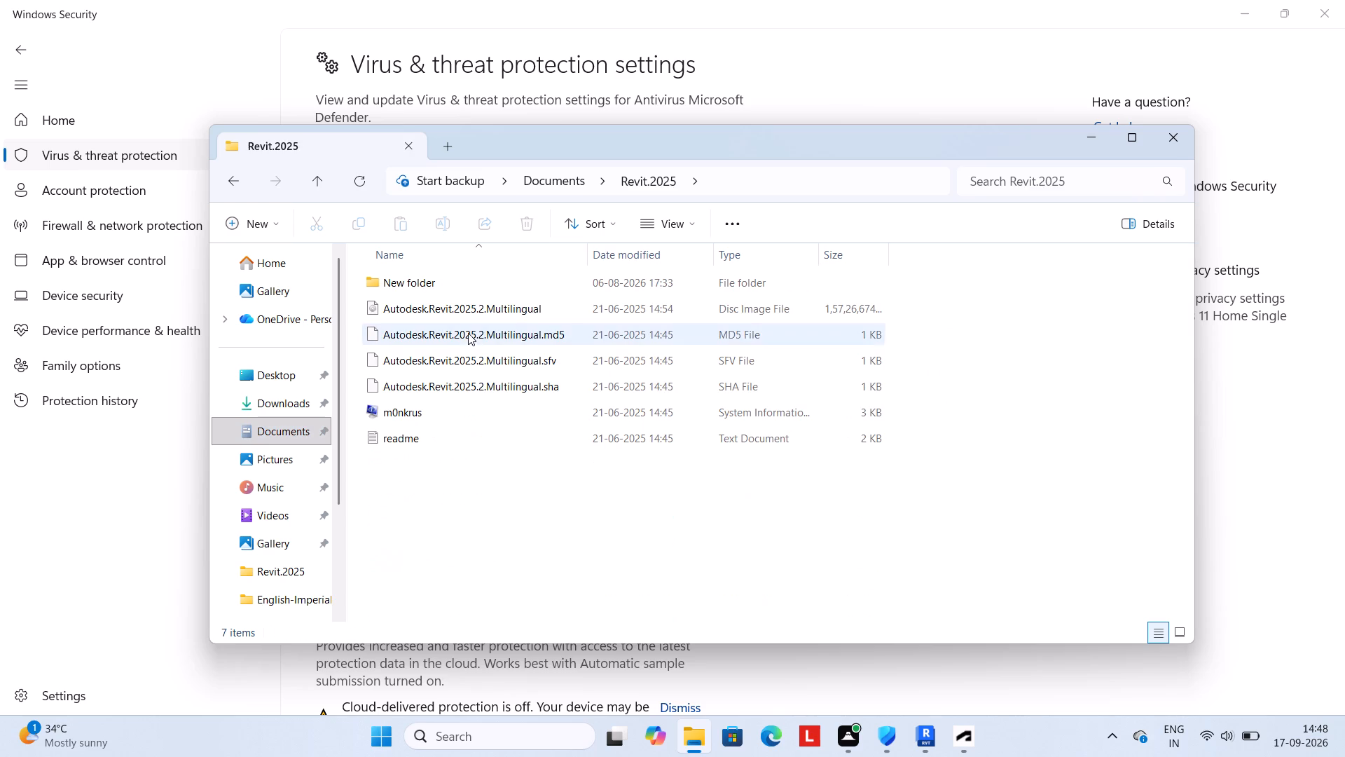
double_click(481, 304)
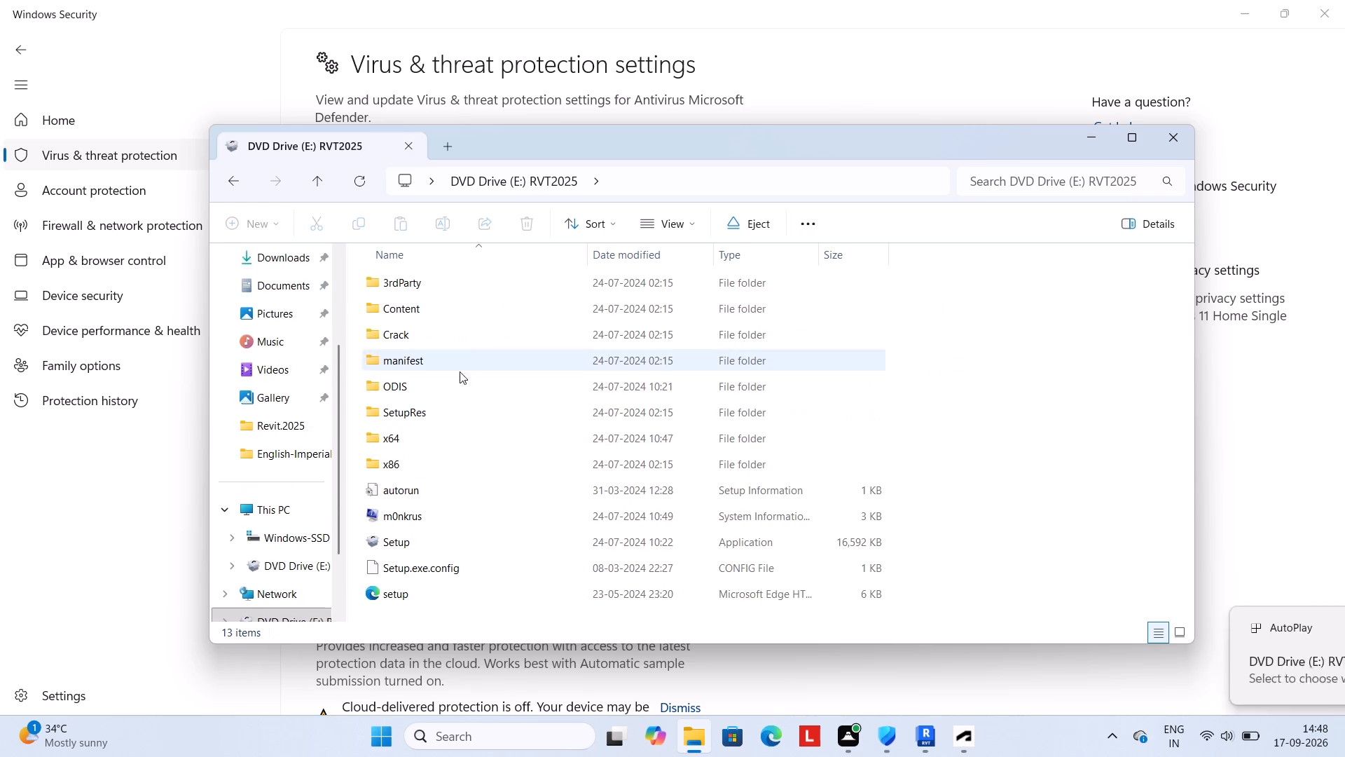
Run the AdskNLM application from the mounted disc's Crack folder and close the folder window.
double_click(453, 331)
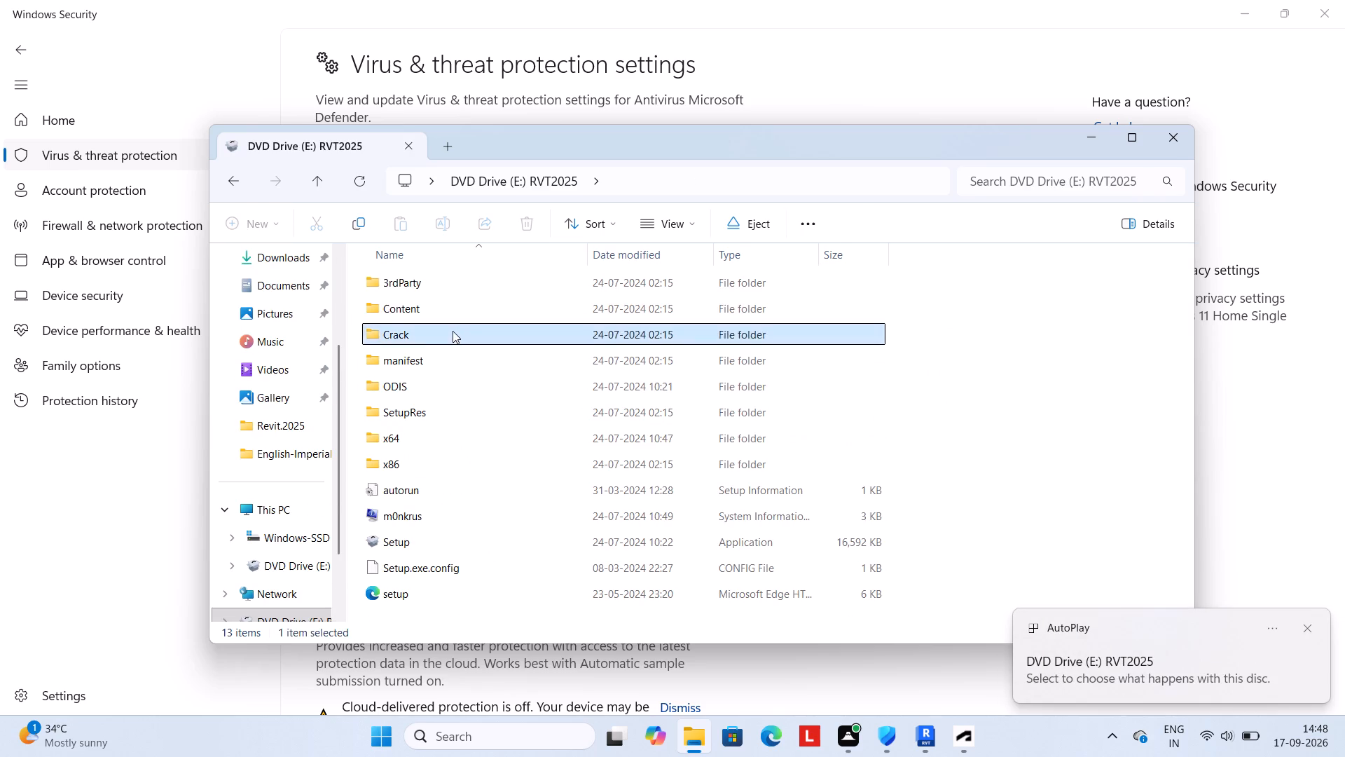
double_click(457, 287)
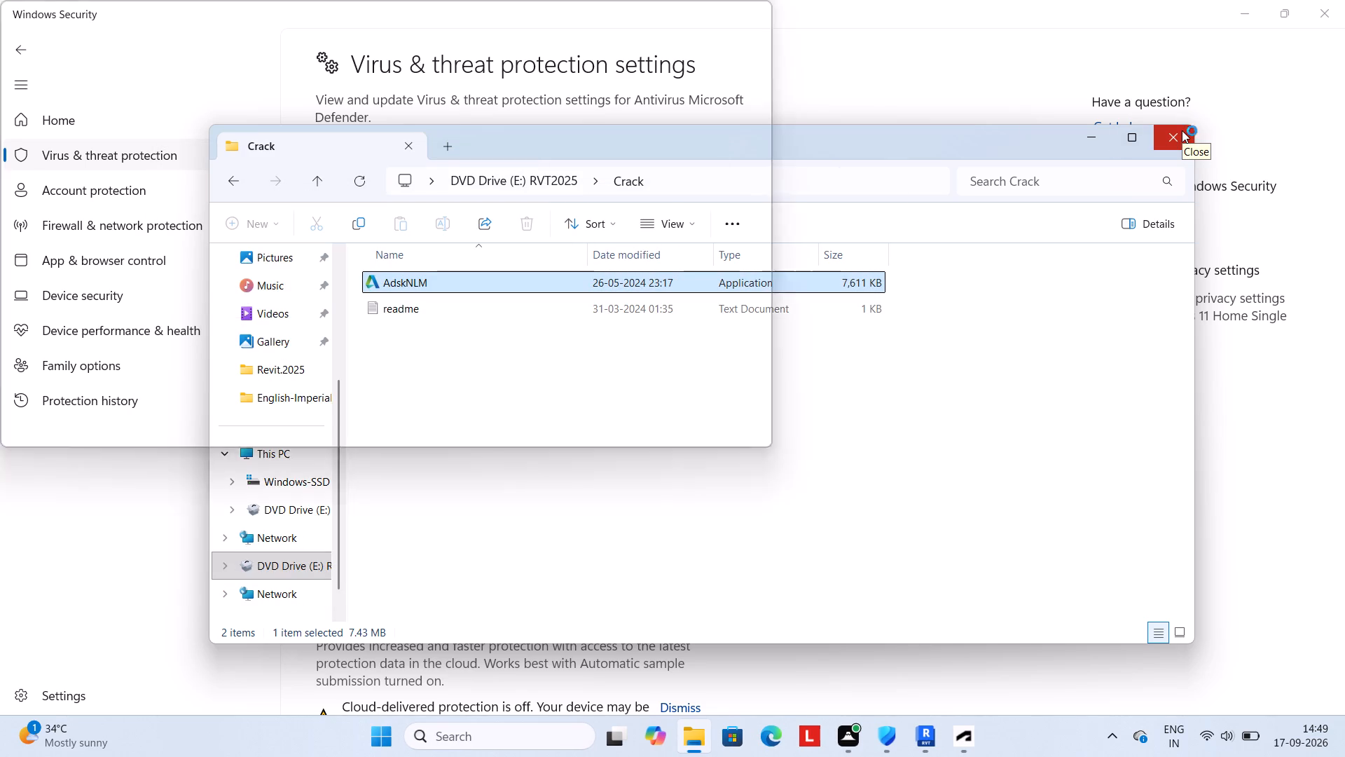
click(1182, 130)
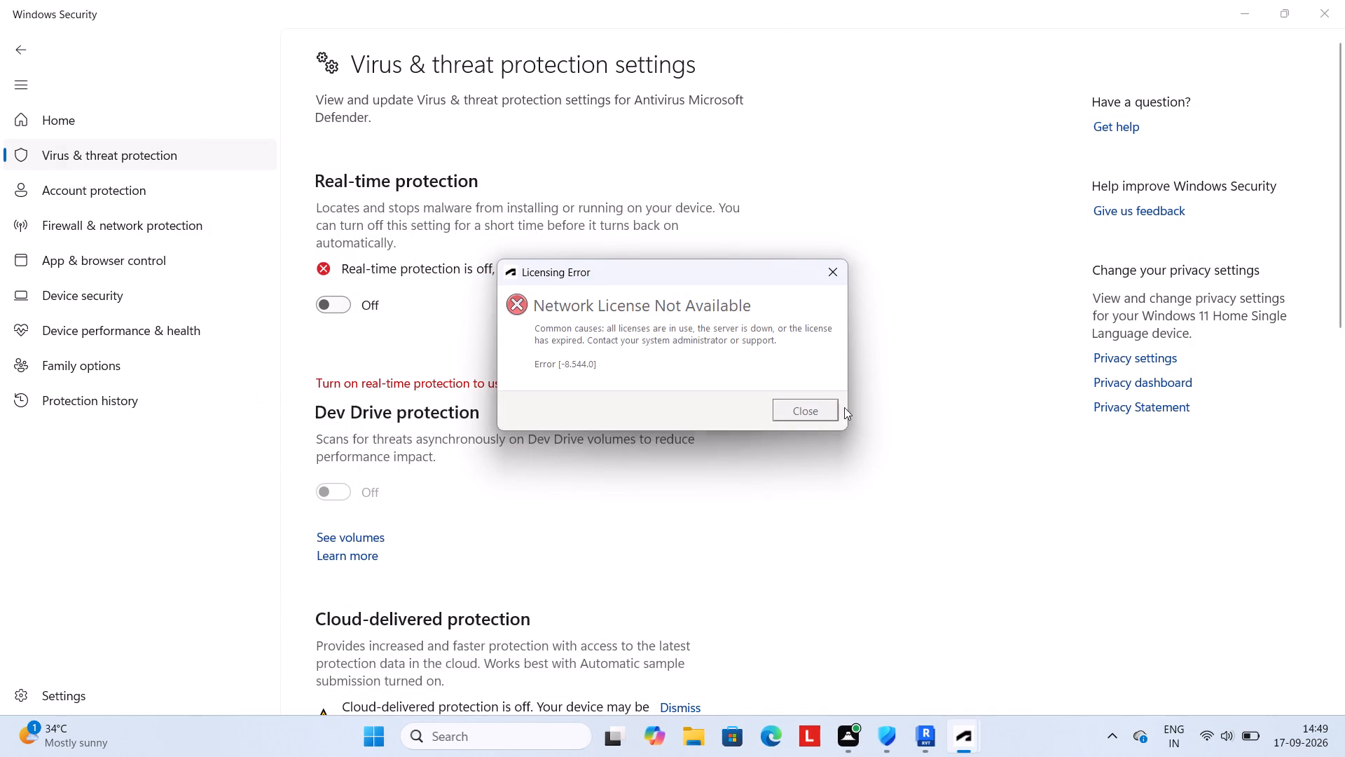
Dismiss the Revit licensing error and close the Windows Security window.
click(829, 411)
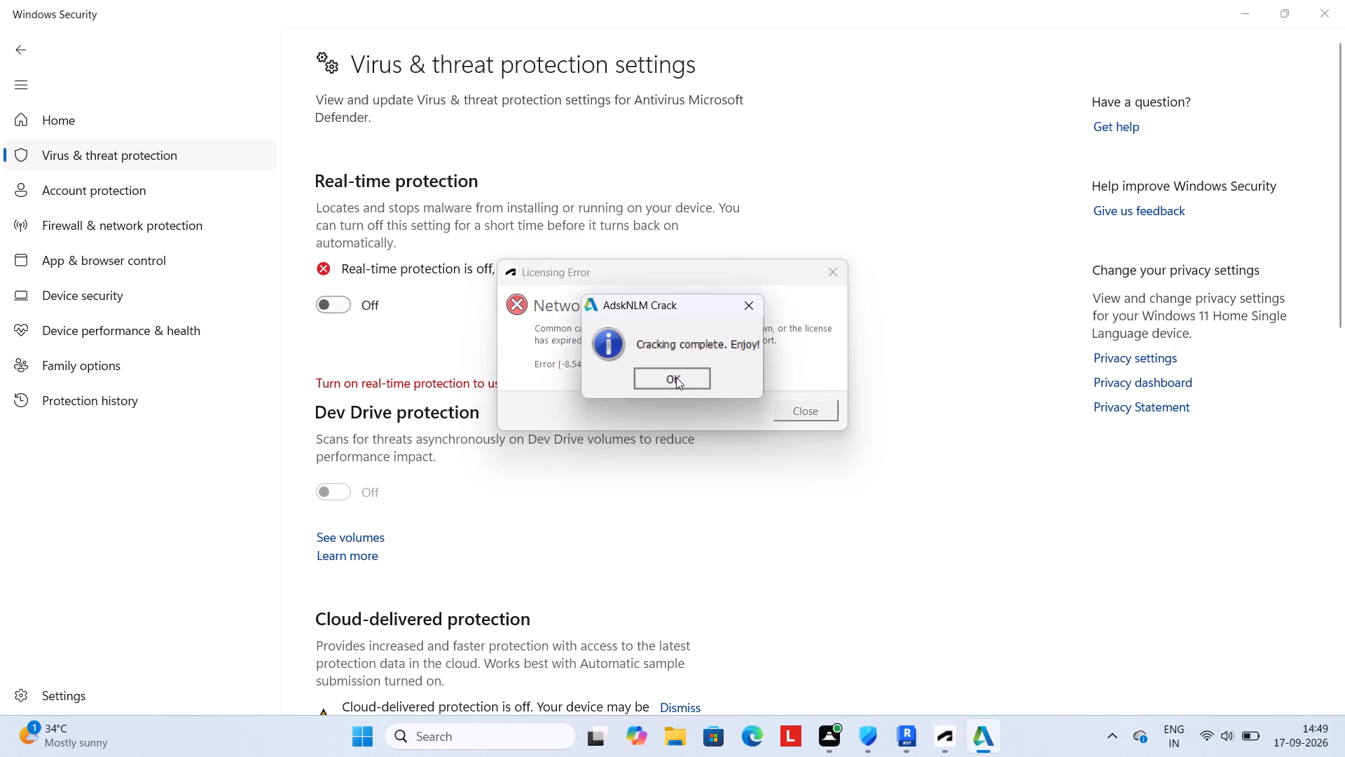
click(834, 264)
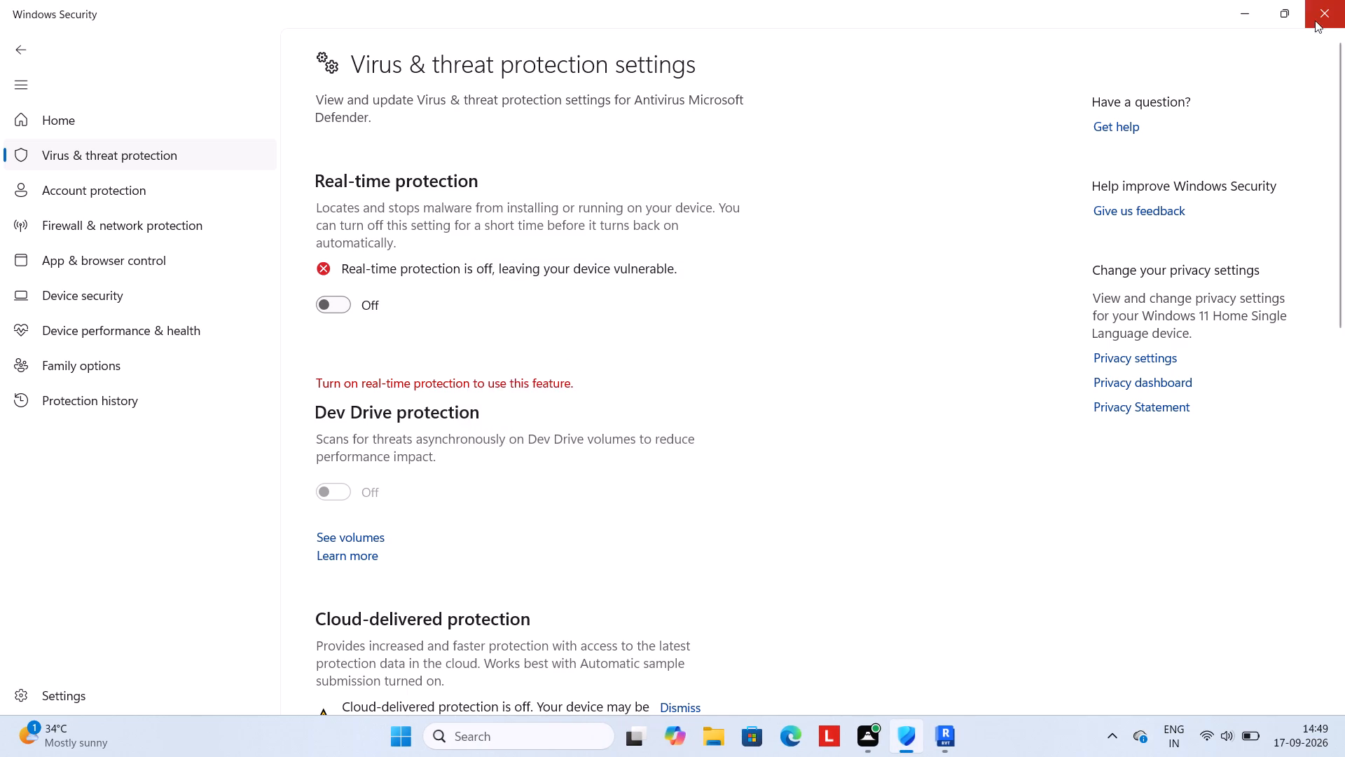
click(1316, 15)
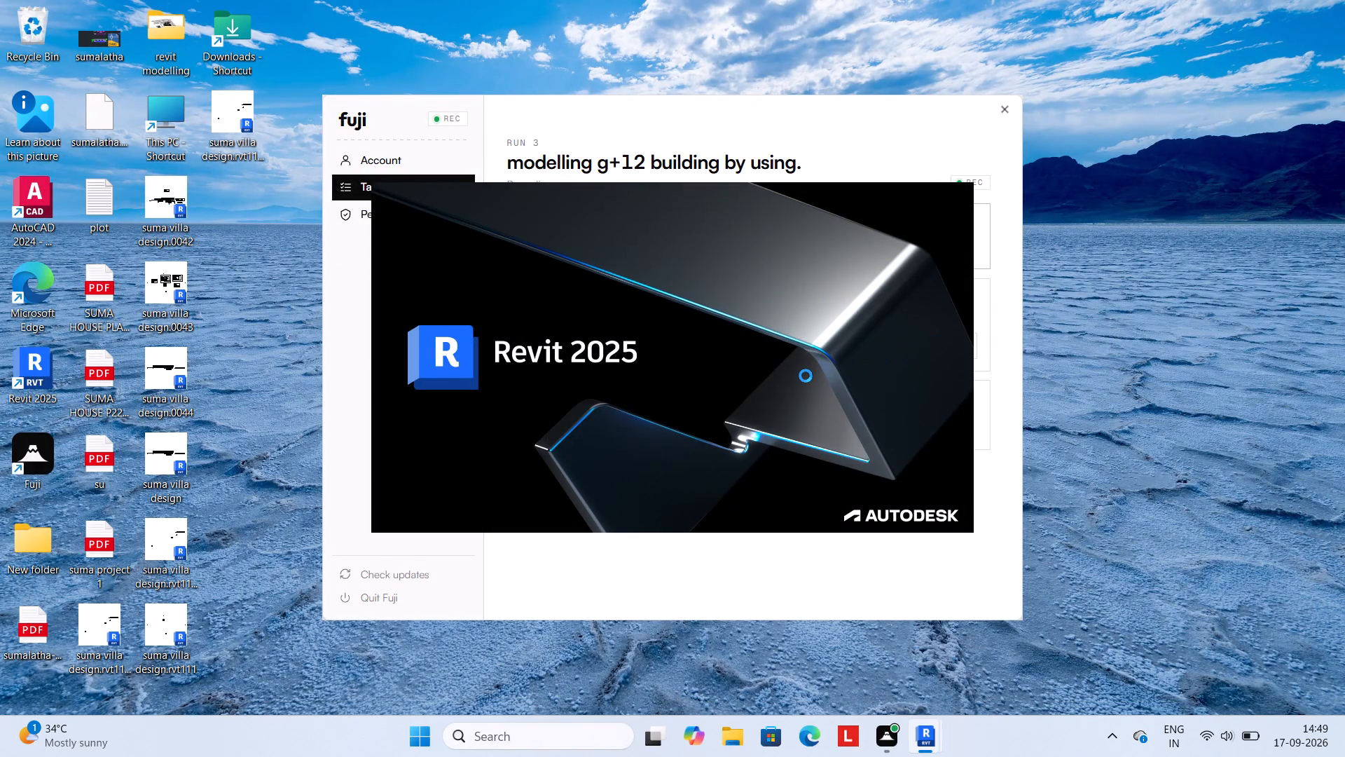
Close the first of the two open Revit 2025 startup windows.
click(806, 376)
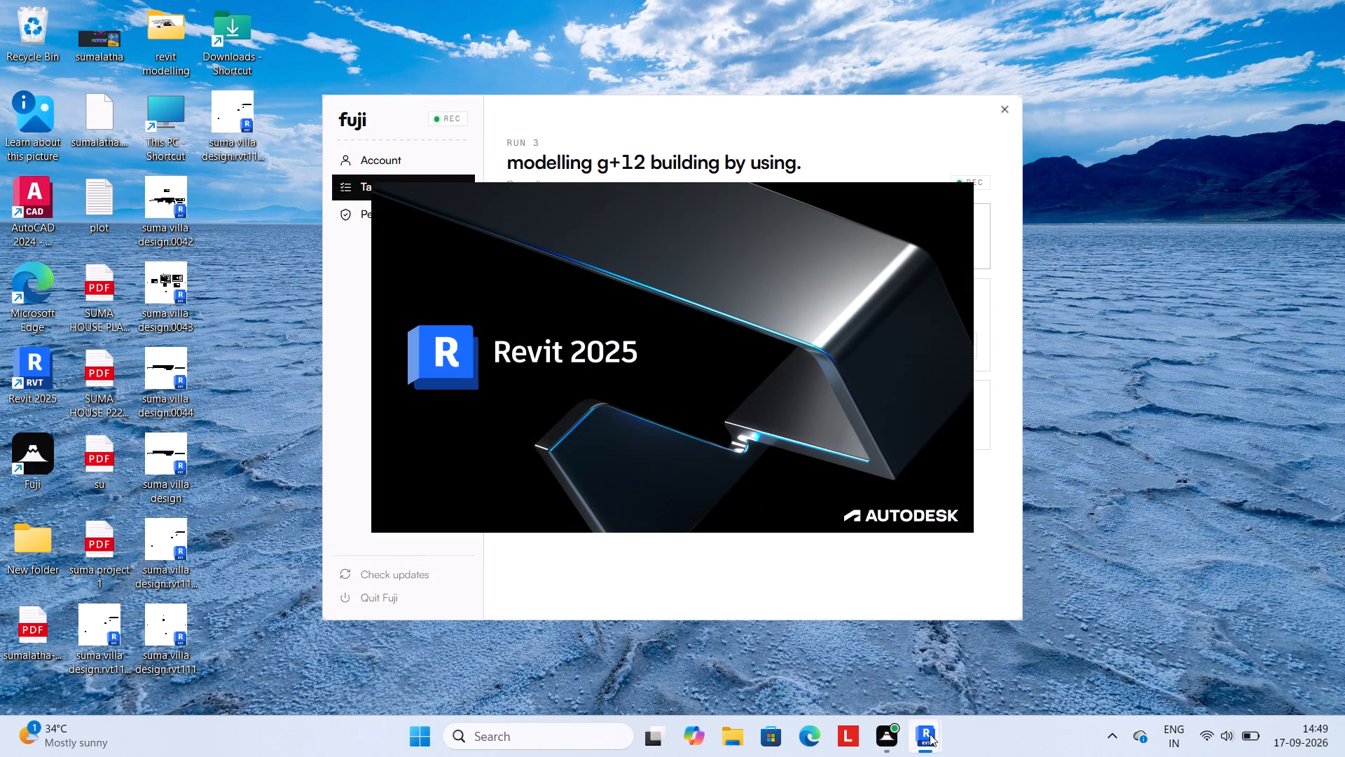
click(930, 734)
click(907, 584)
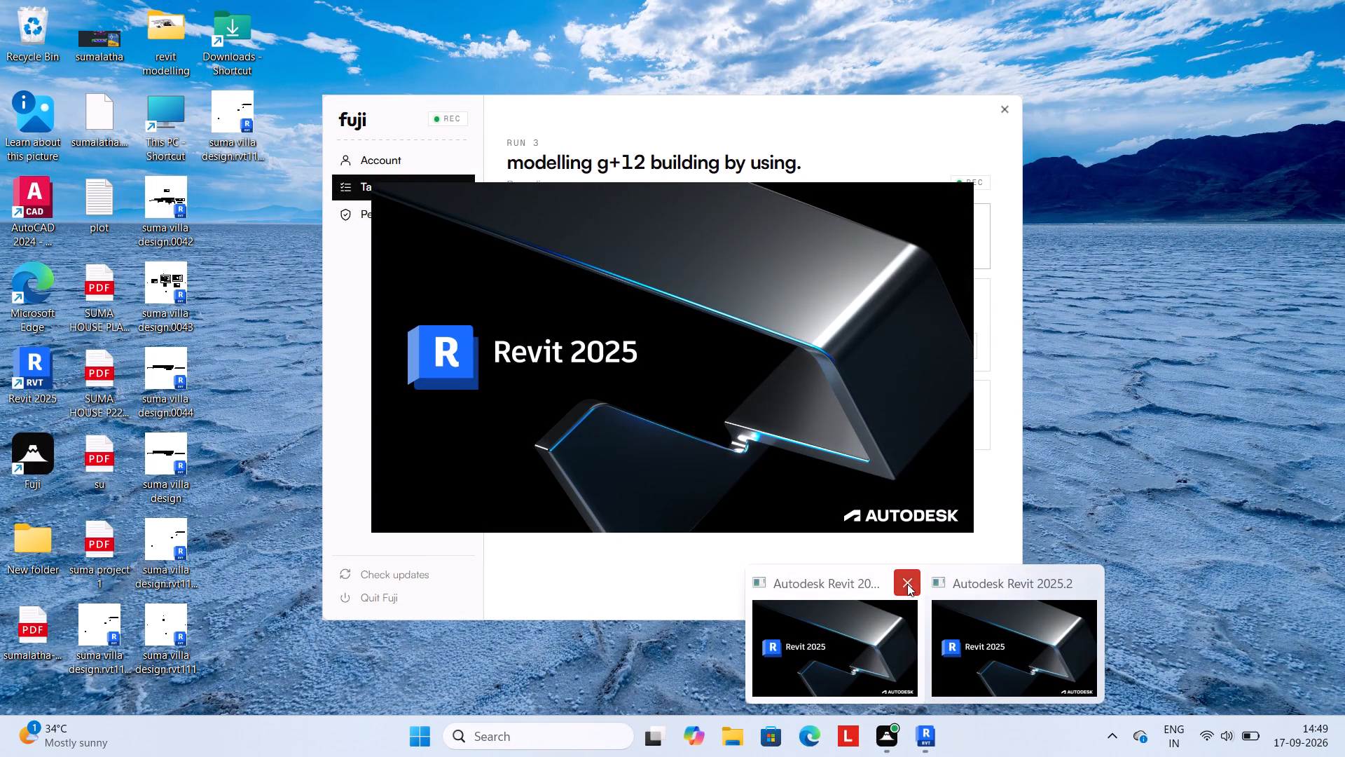
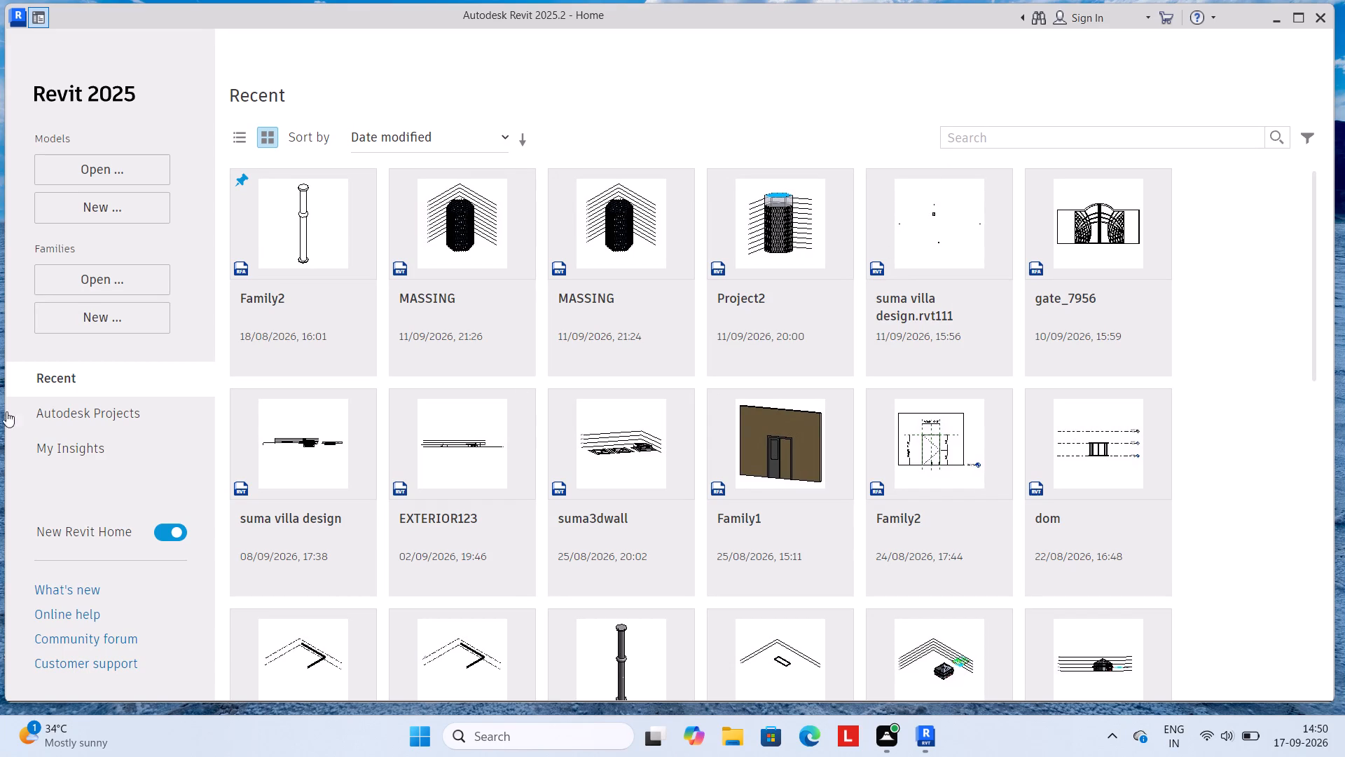
Create a new project from the default.rte template in the English-Imperial templates folder.
click(88, 210)
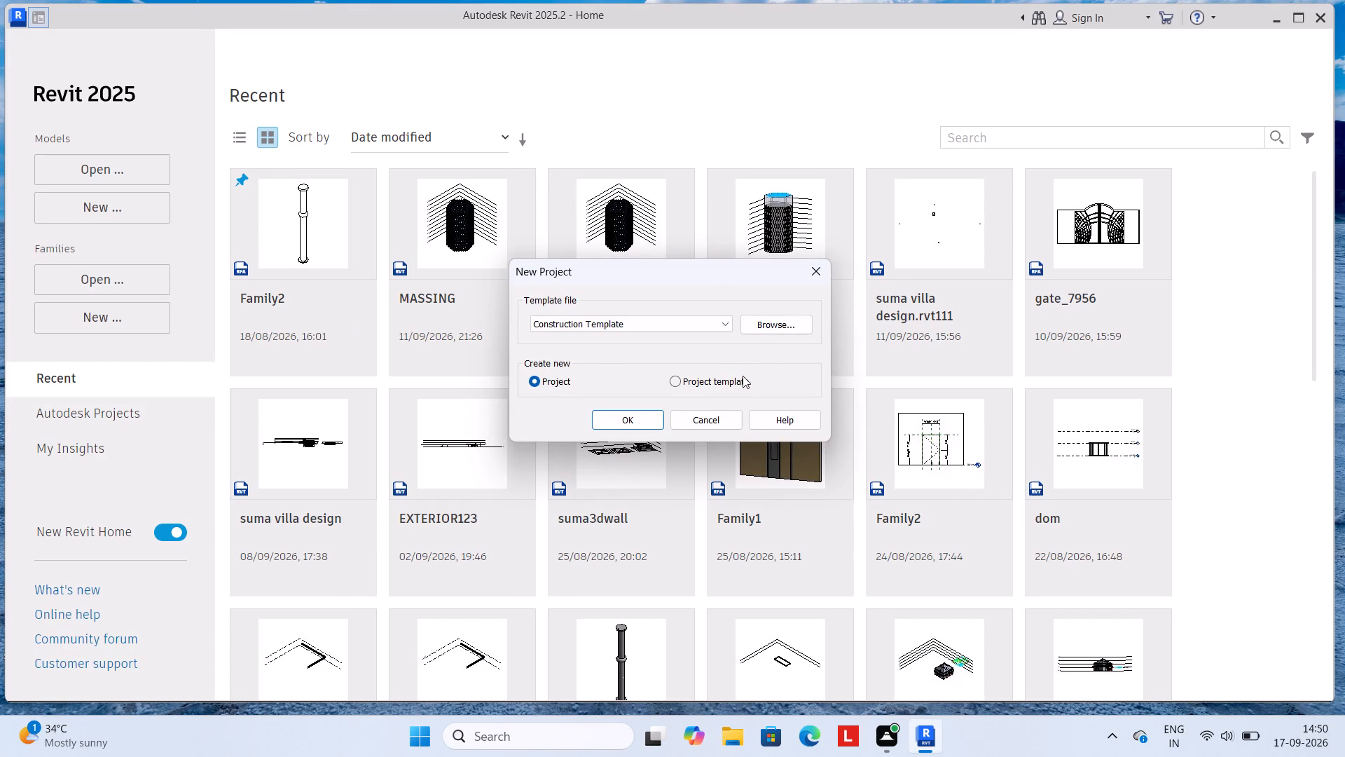
click(726, 325)
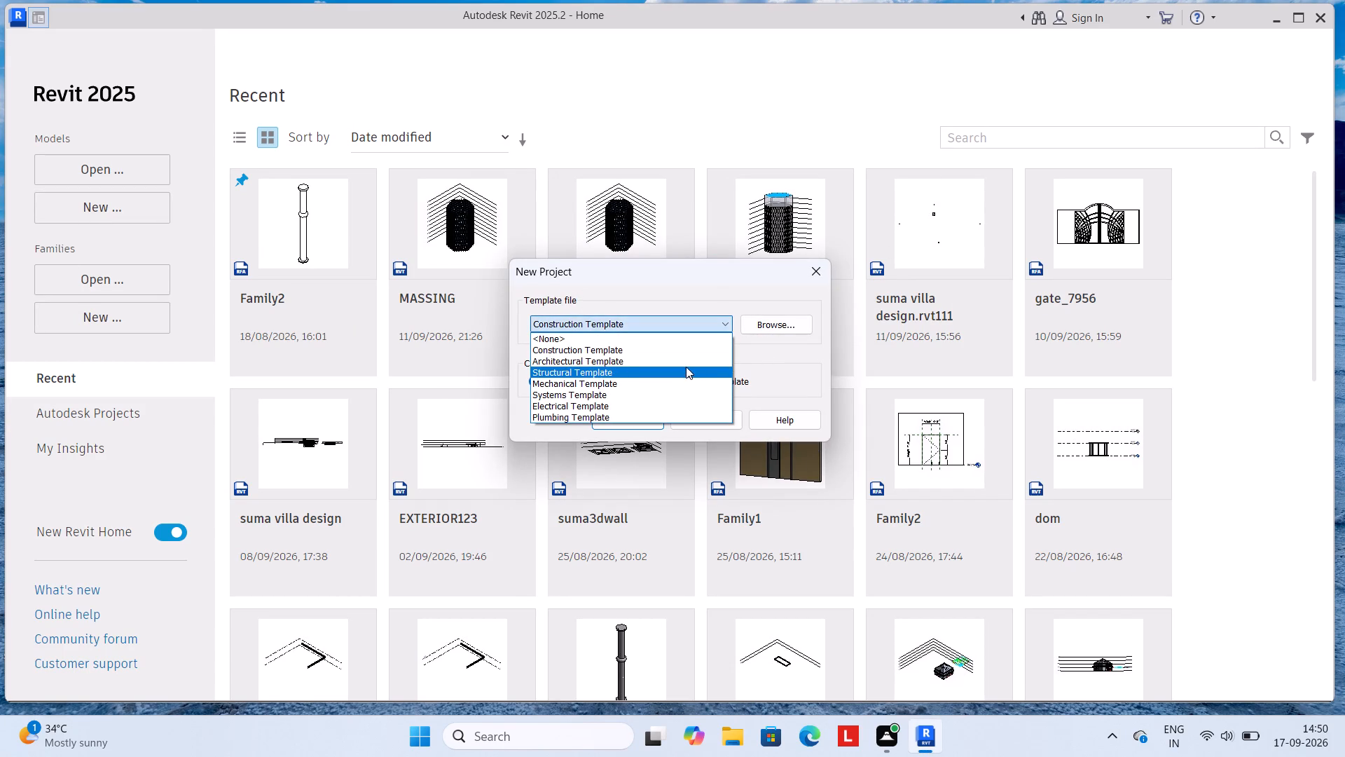
click(686, 361)
click(764, 327)
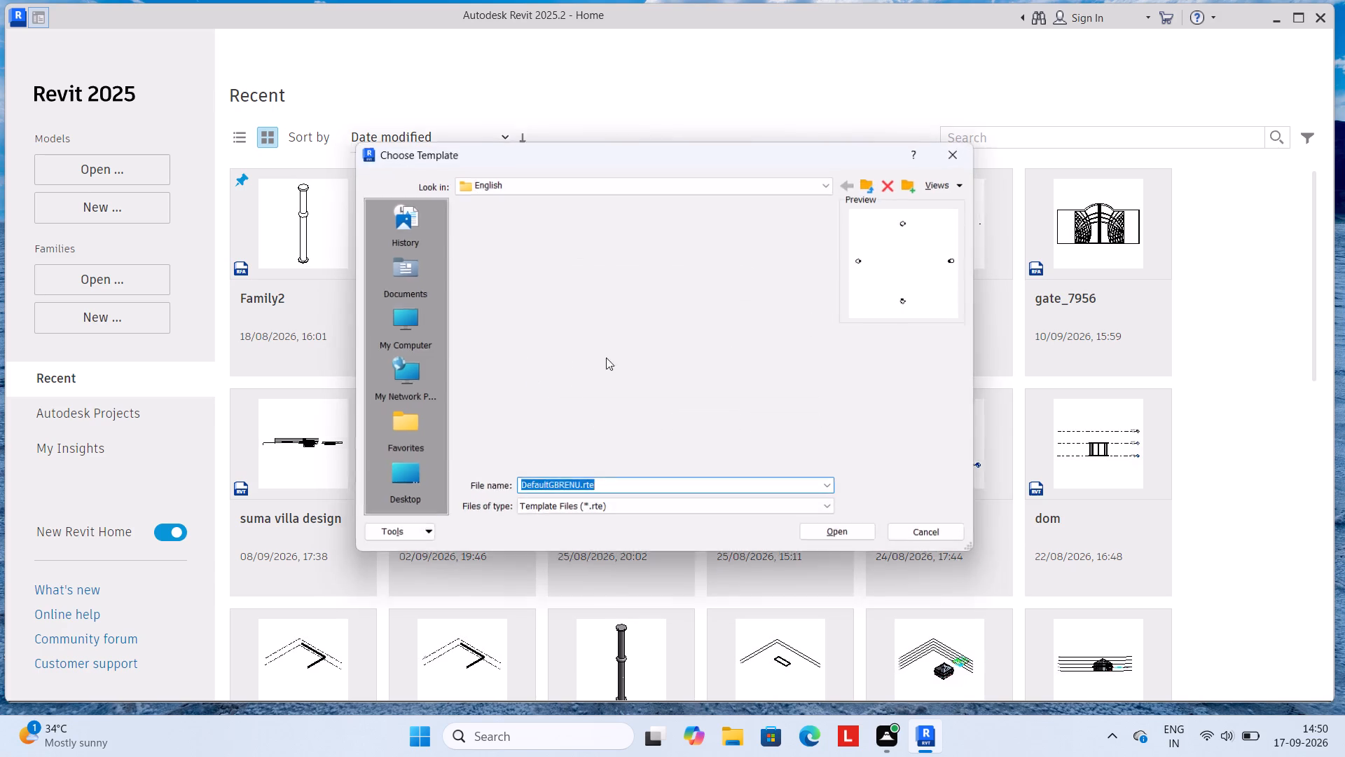
click(874, 177)
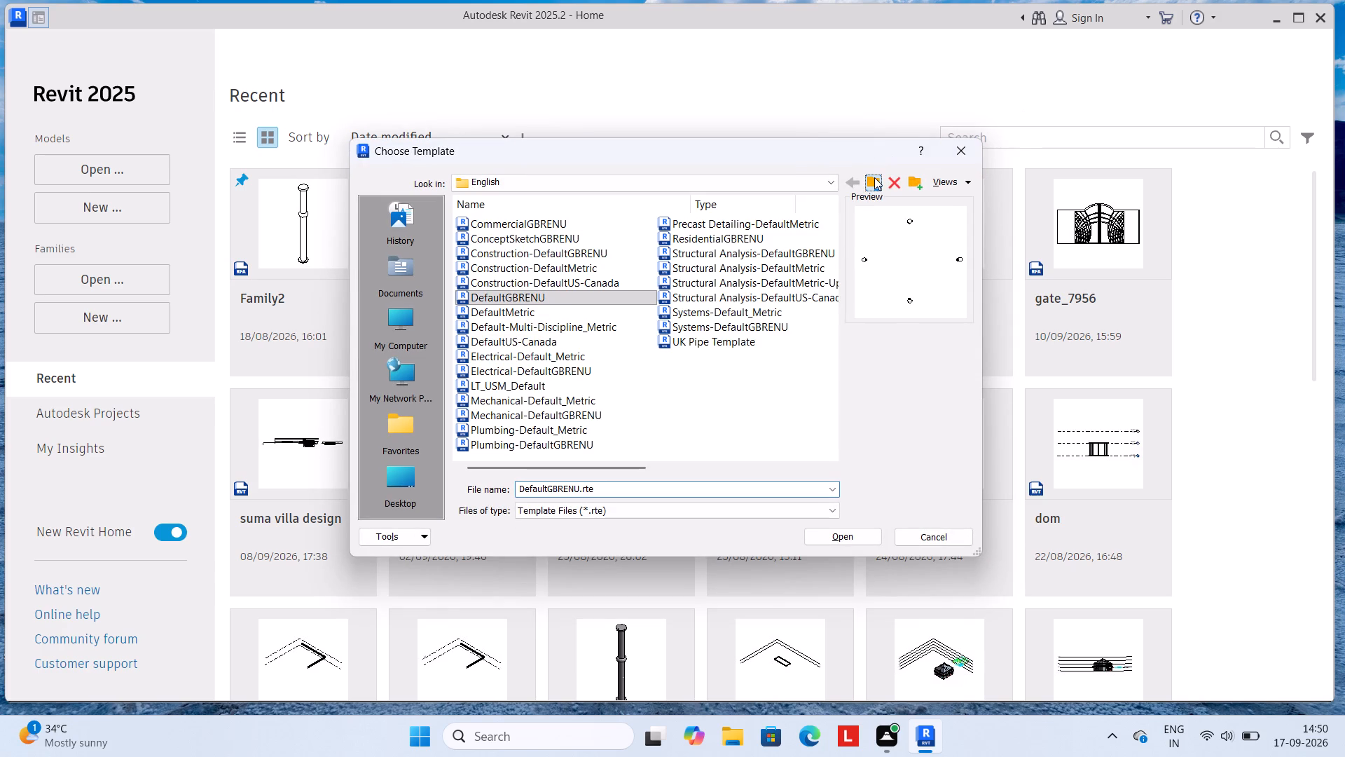
double_click(545, 268)
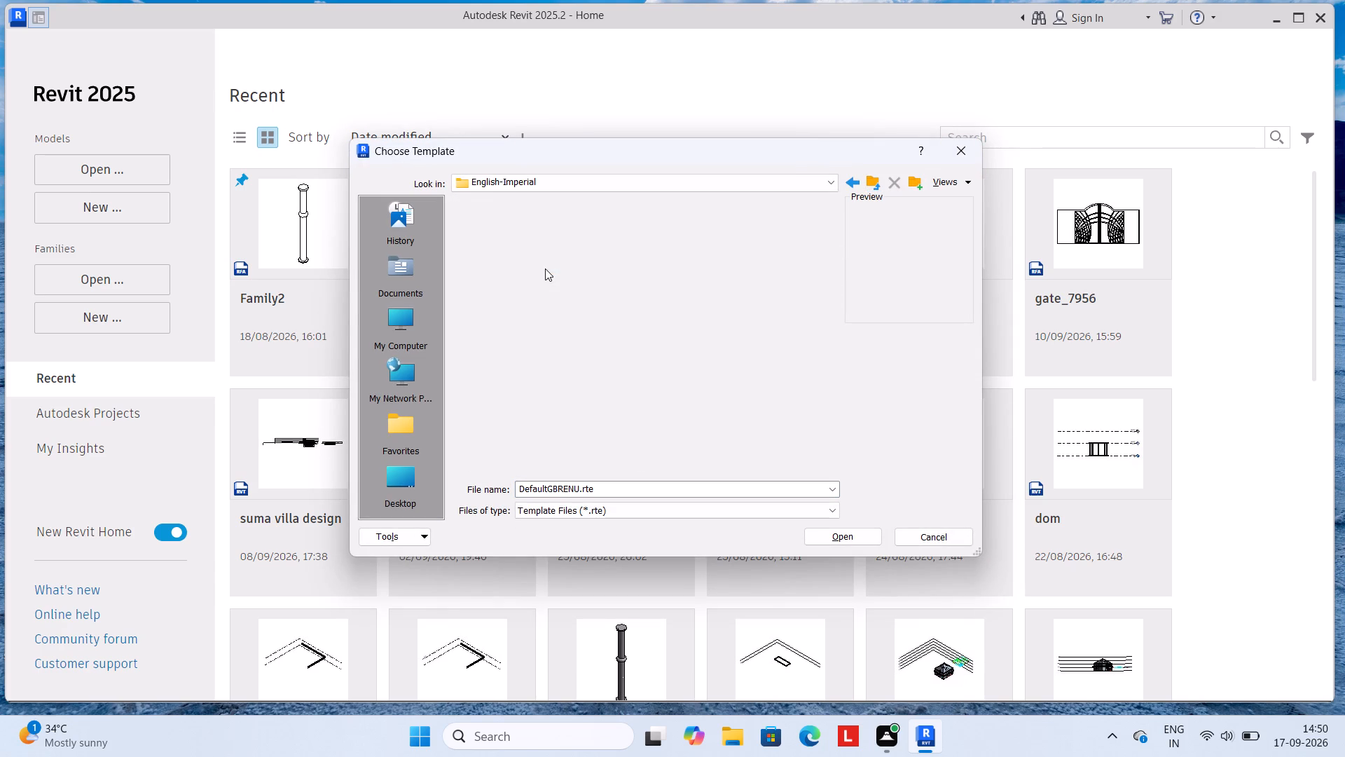
double_click(544, 247)
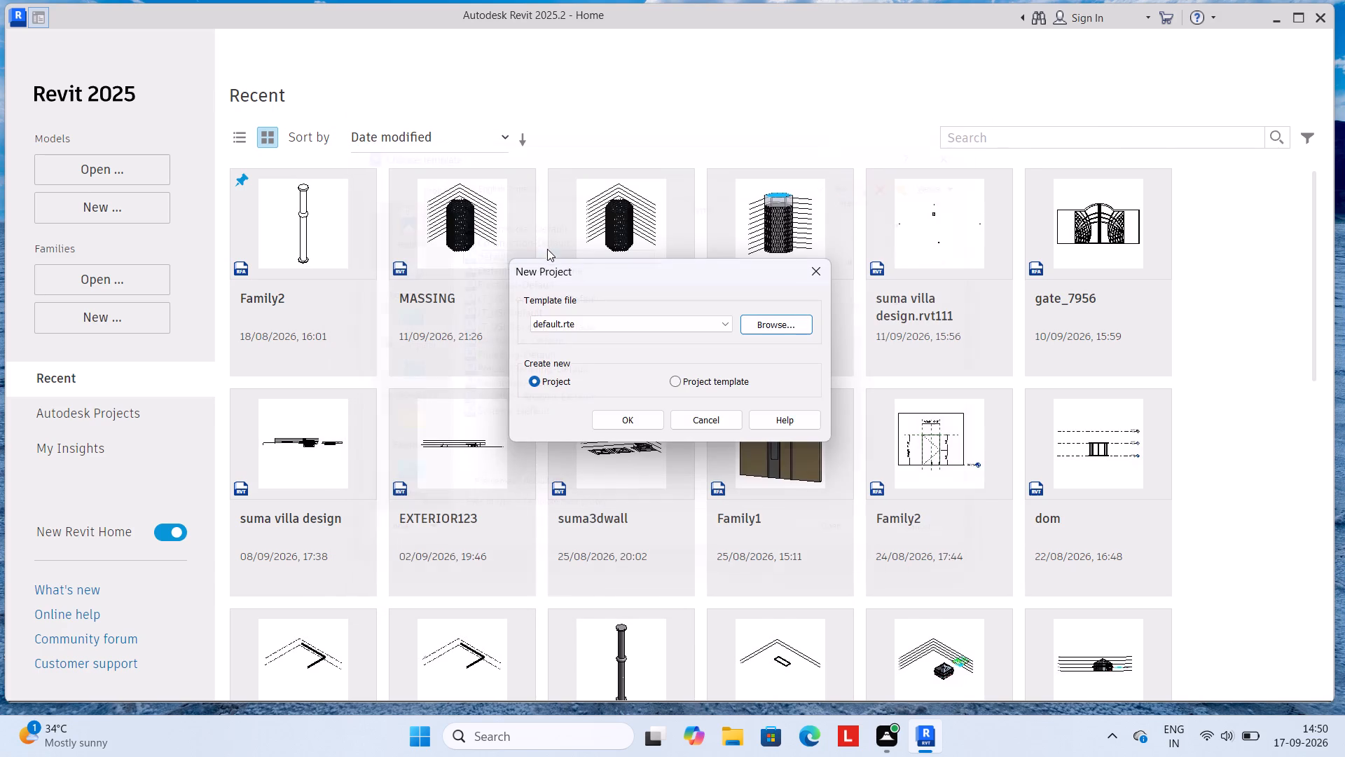
click(623, 416)
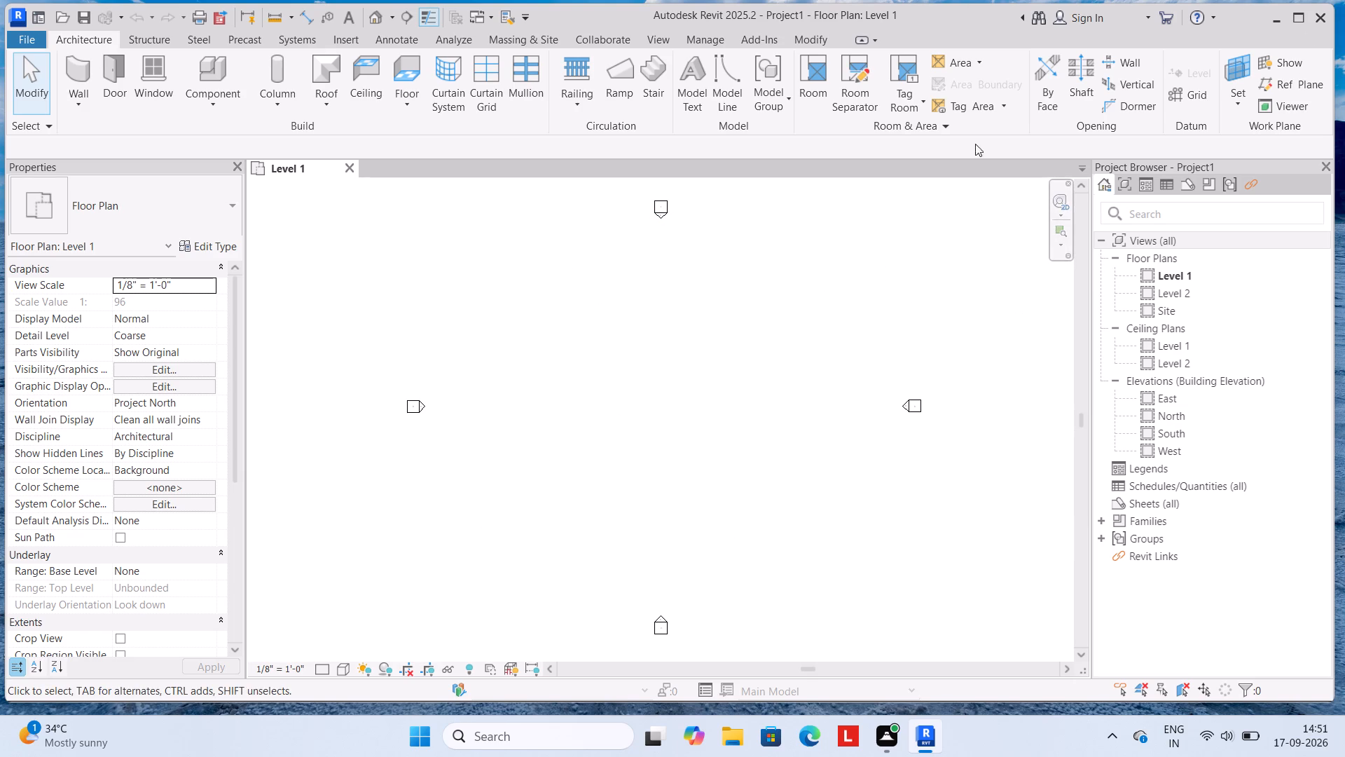
Open the North building elevation view.
click(1293, 90)
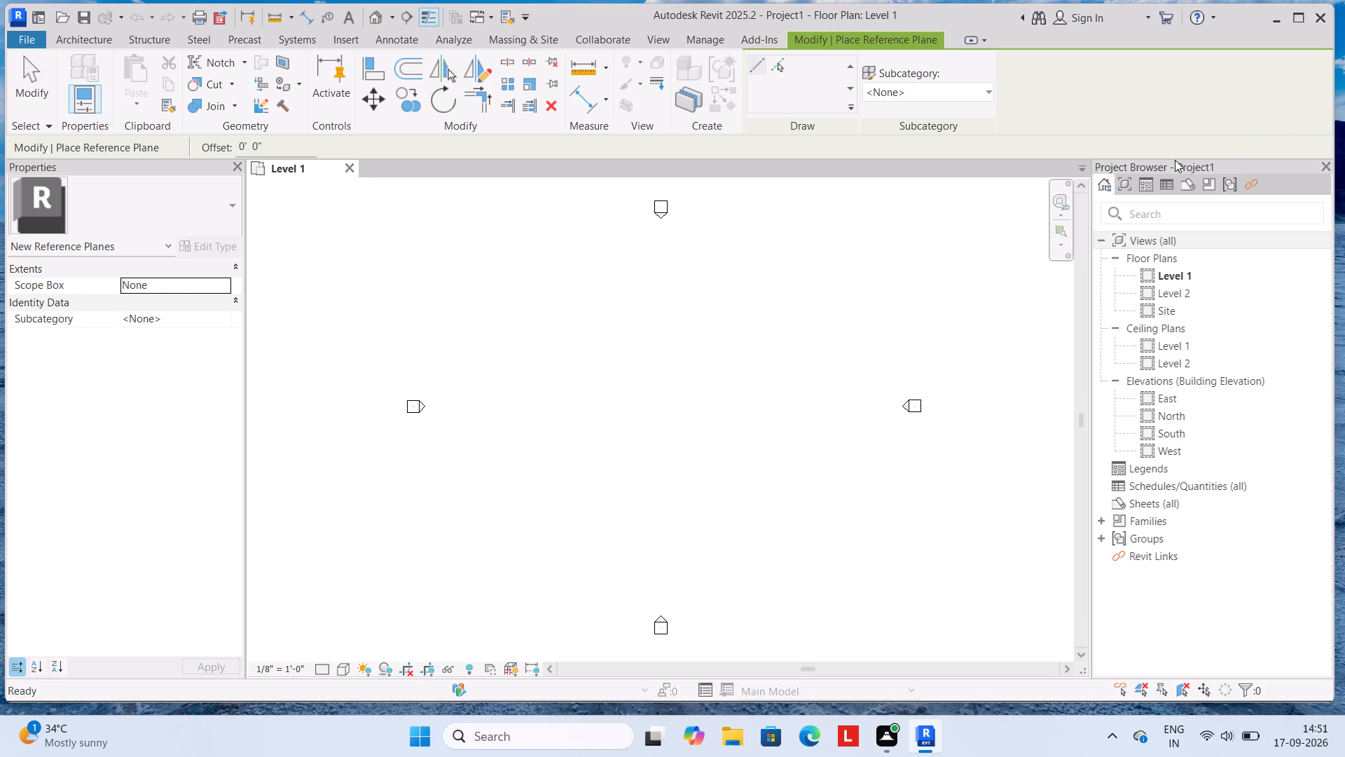
key(Escape)
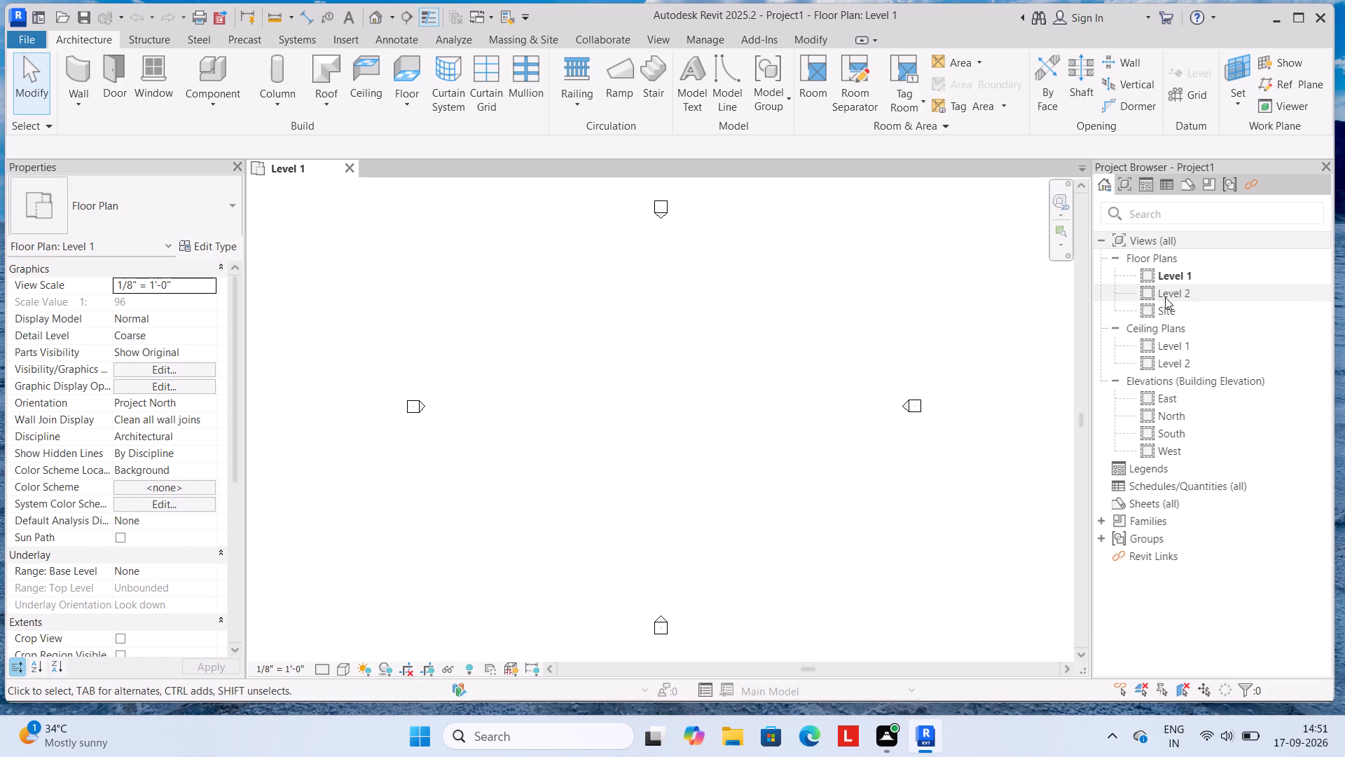
double_click(1178, 412)
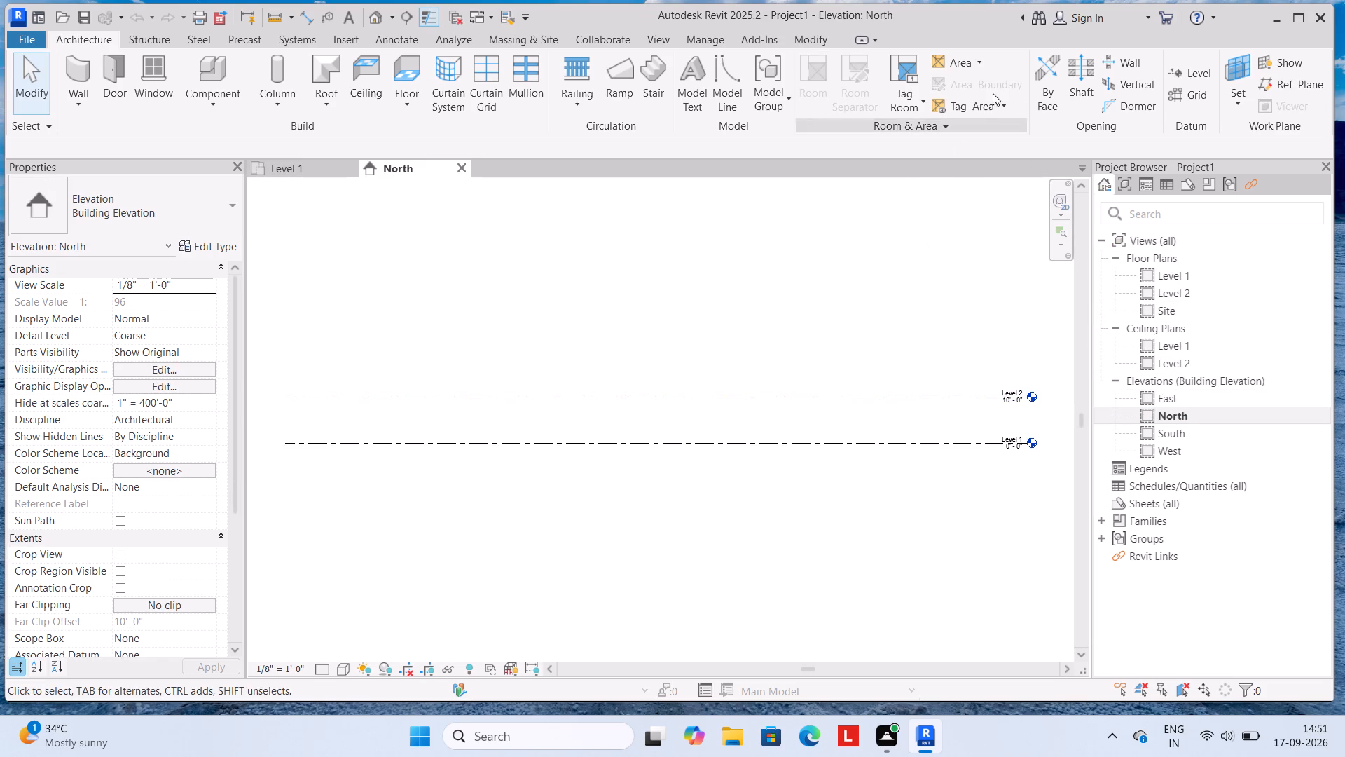
Add levels at 20', 30', 40' and 50' by picking the existing level lines with a 10' offset.
click(1190, 73)
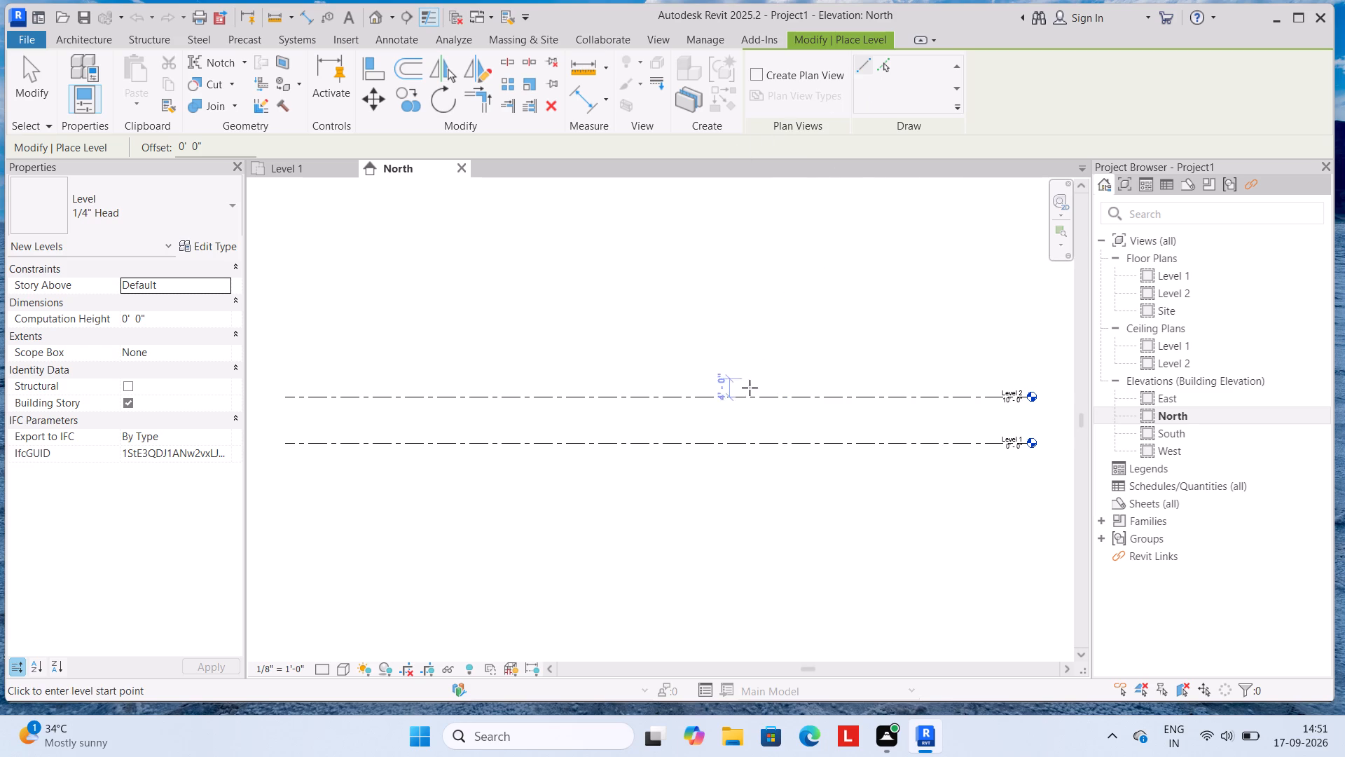
click(222, 147)
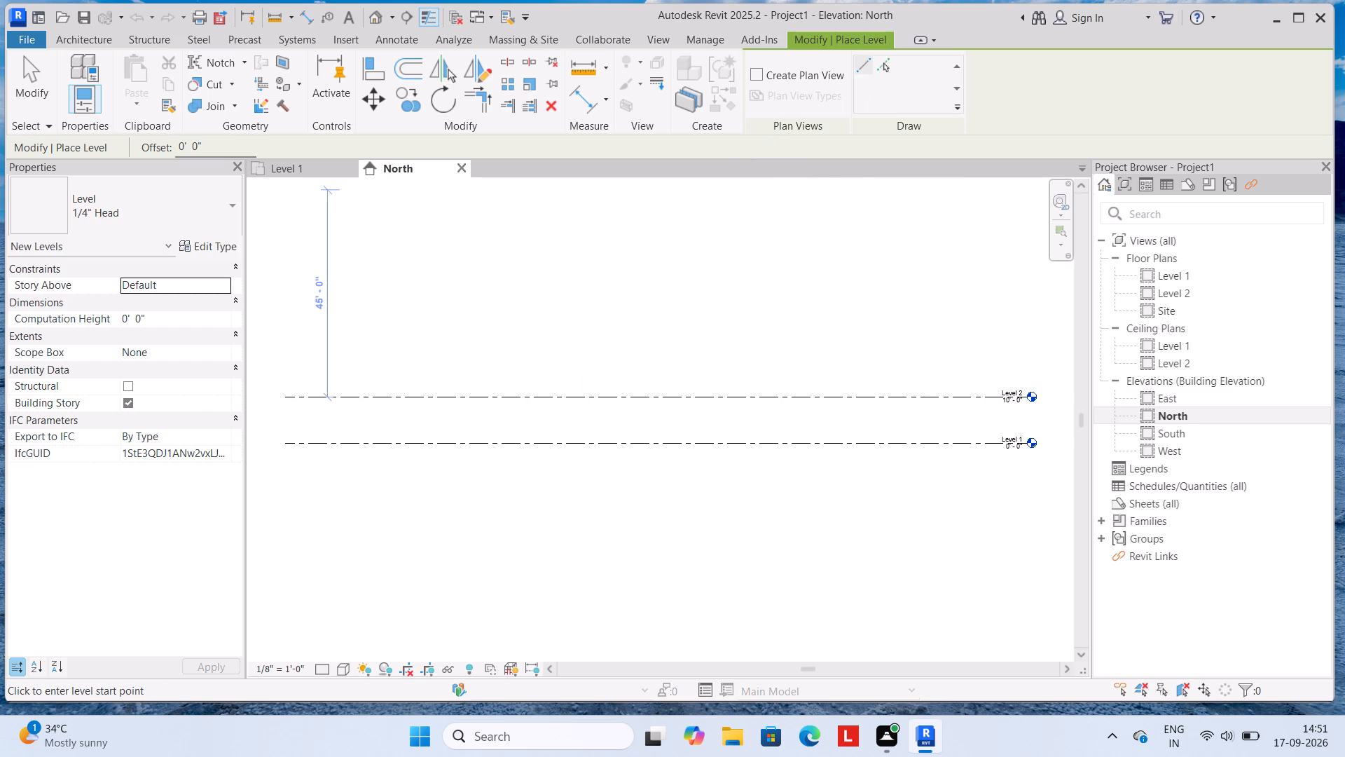
key(1)
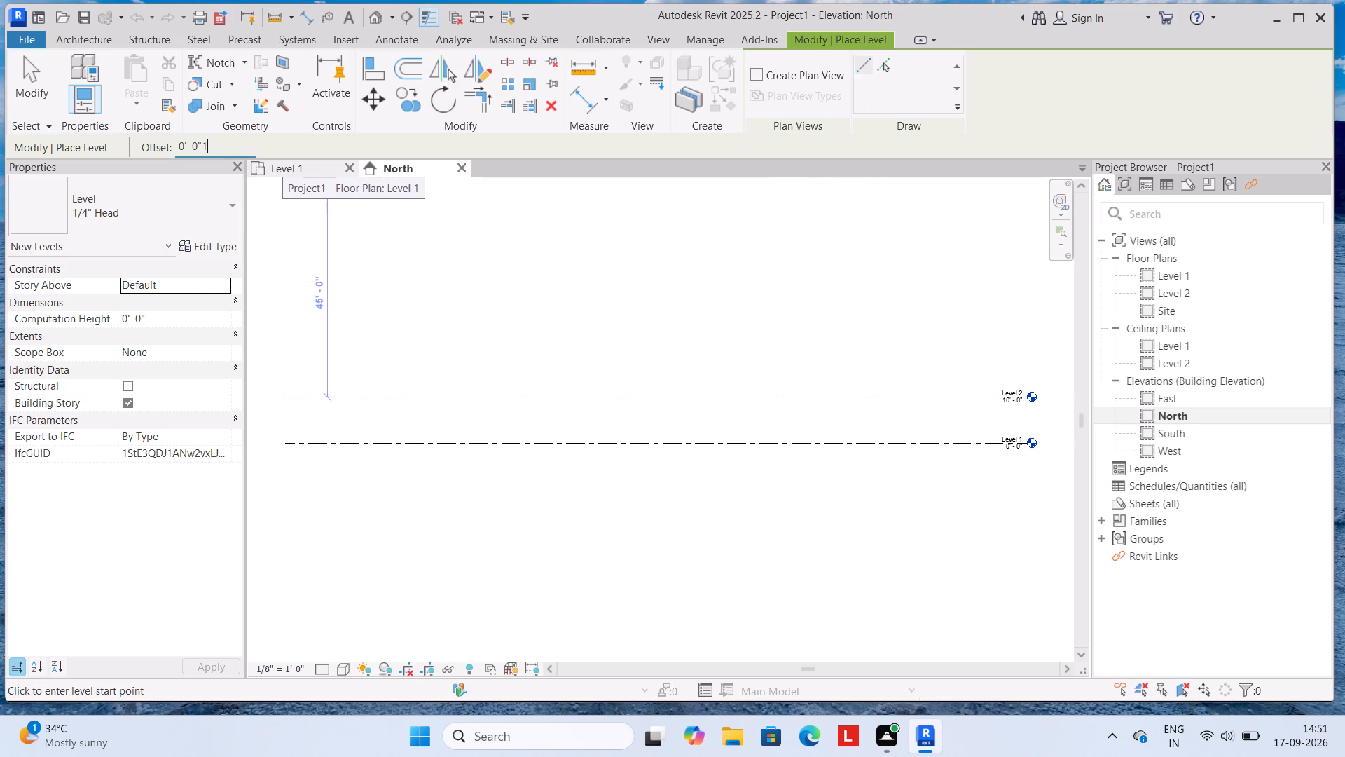
key(BackSpace)
key(BackSpace)
key(BackSpace)
key(BackSpace)
key(BackSpace)
key(BackSpace)
key(BackSpace)
key(BackSpace)
key(BackSpace)
key(BackSpace)
key(BackSpace)
key(BackSpace)
key(BackSpace)
key(BackSpace)
text(10')
key(Return)
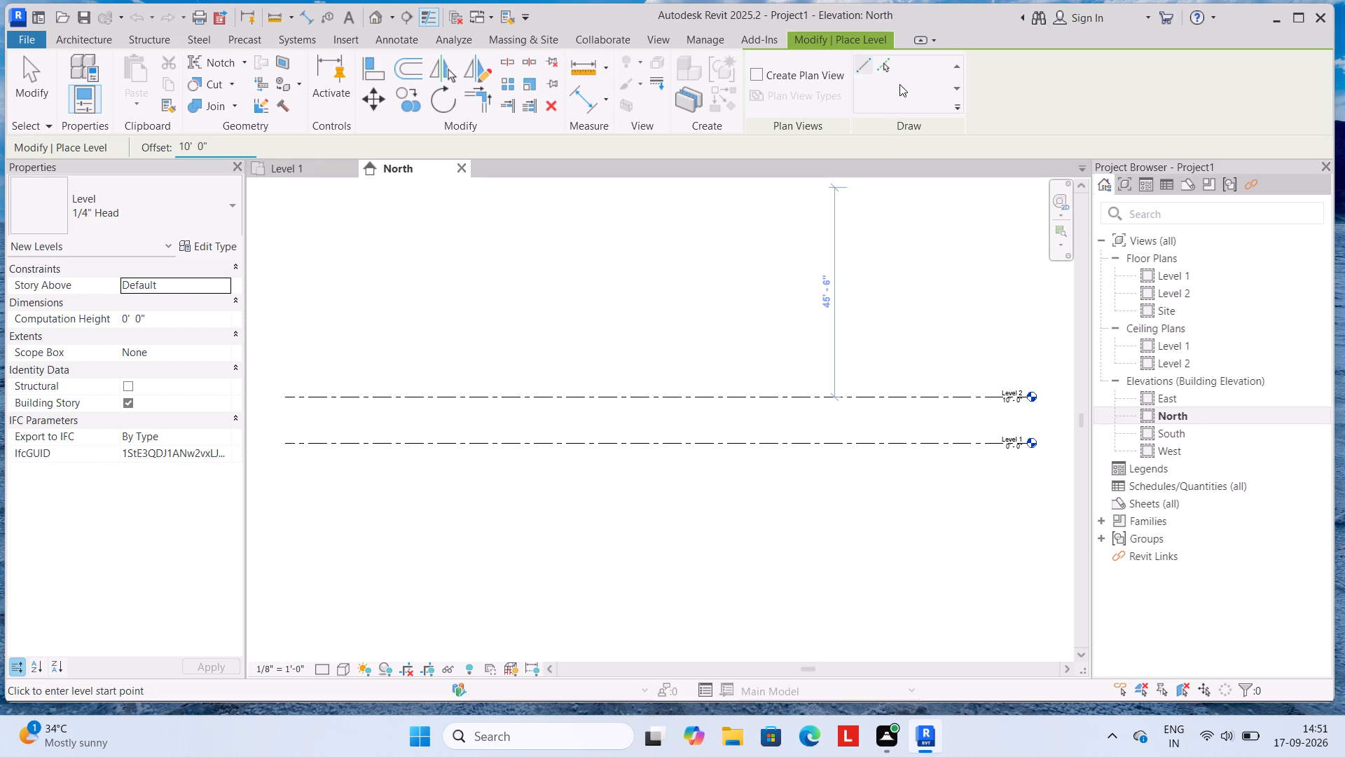
click(881, 63)
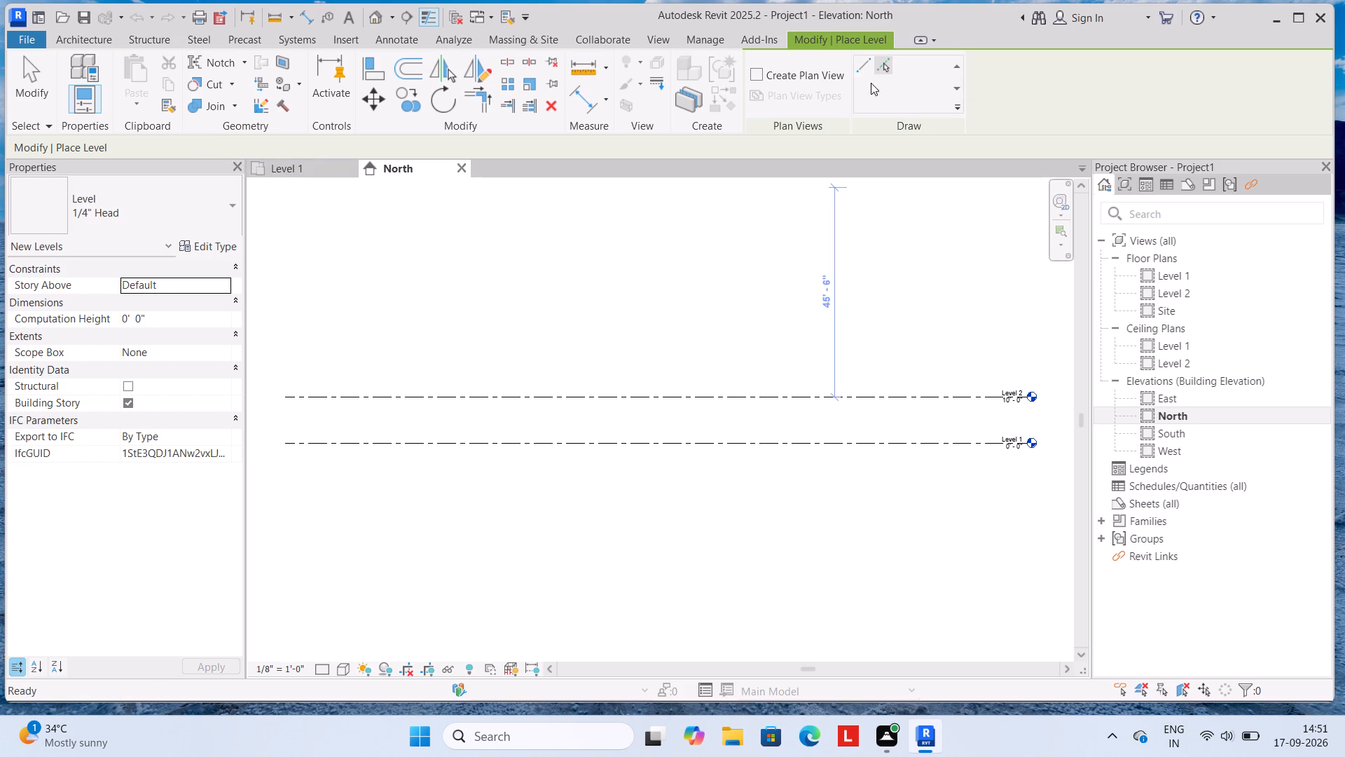
click(759, 393)
click(777, 345)
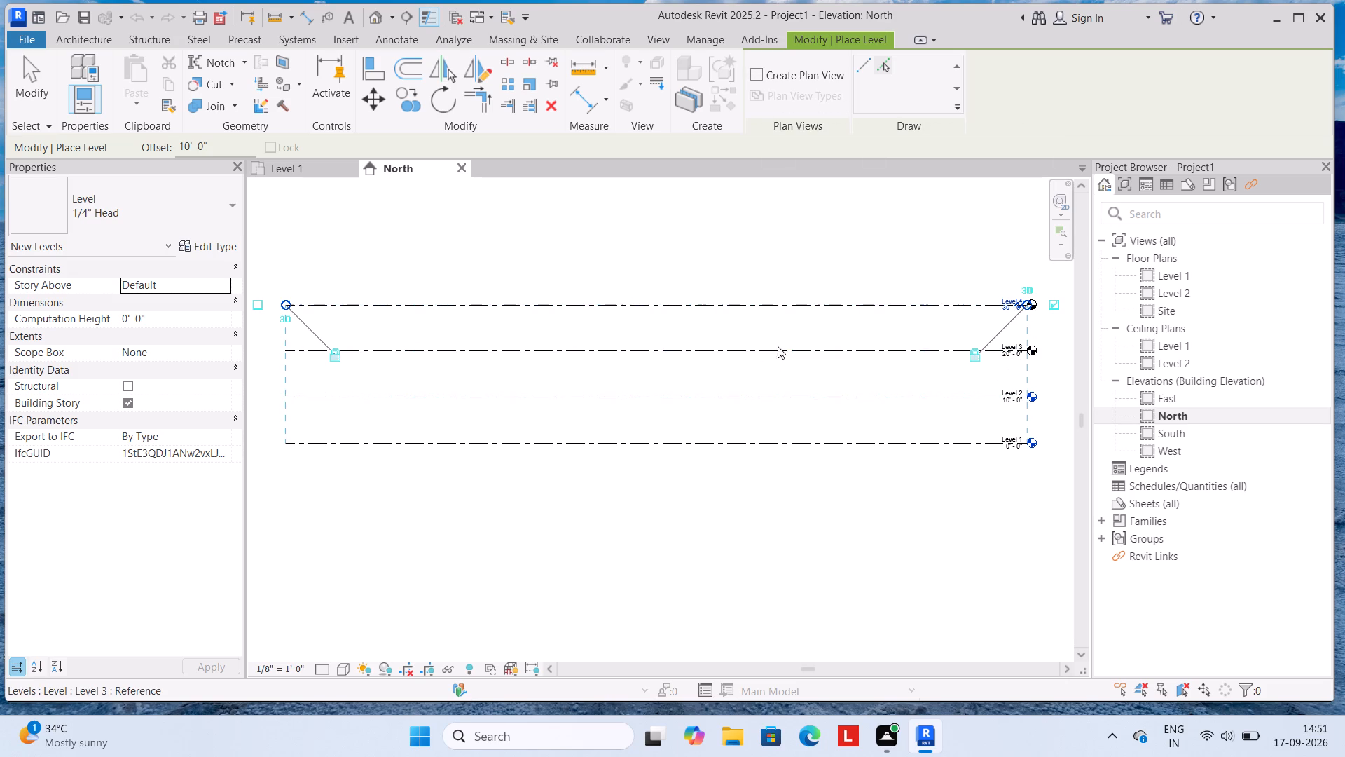
click(793, 301)
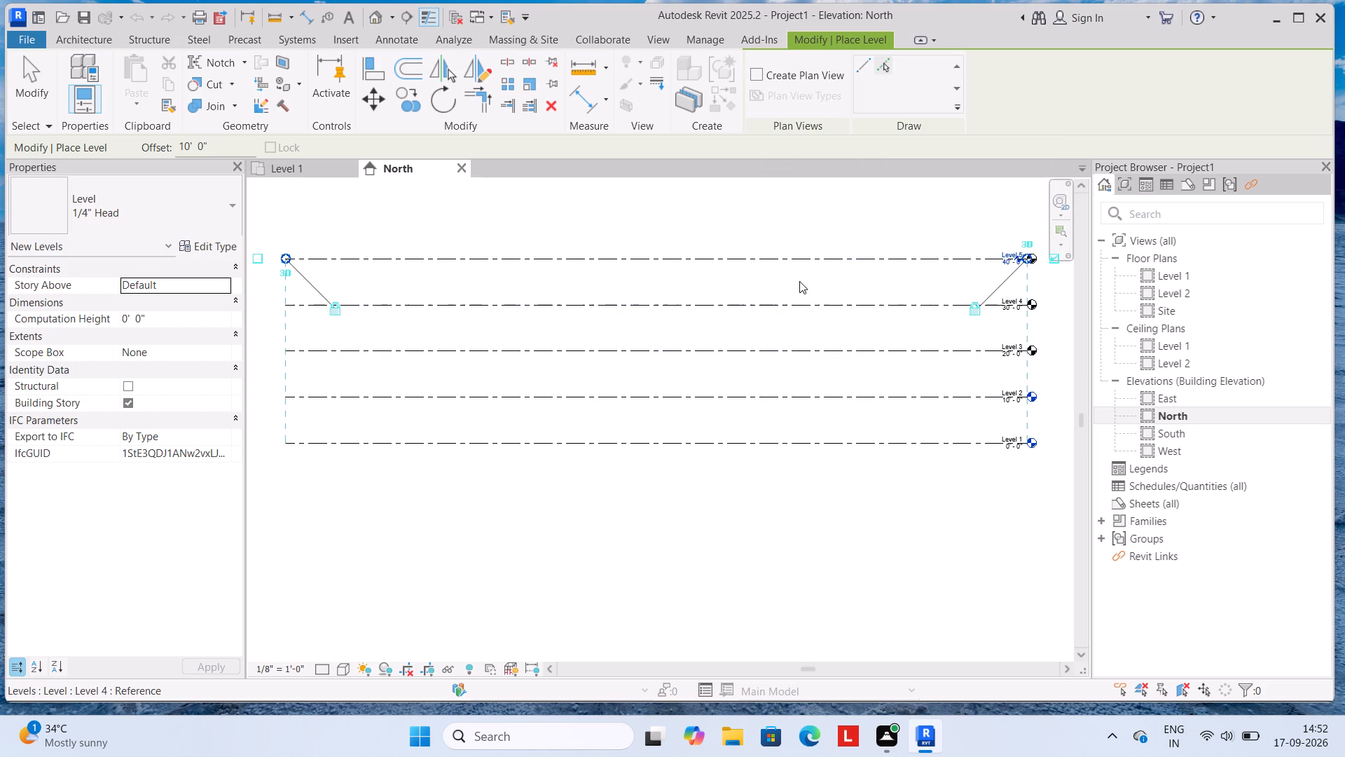
click(803, 256)
click(812, 214)
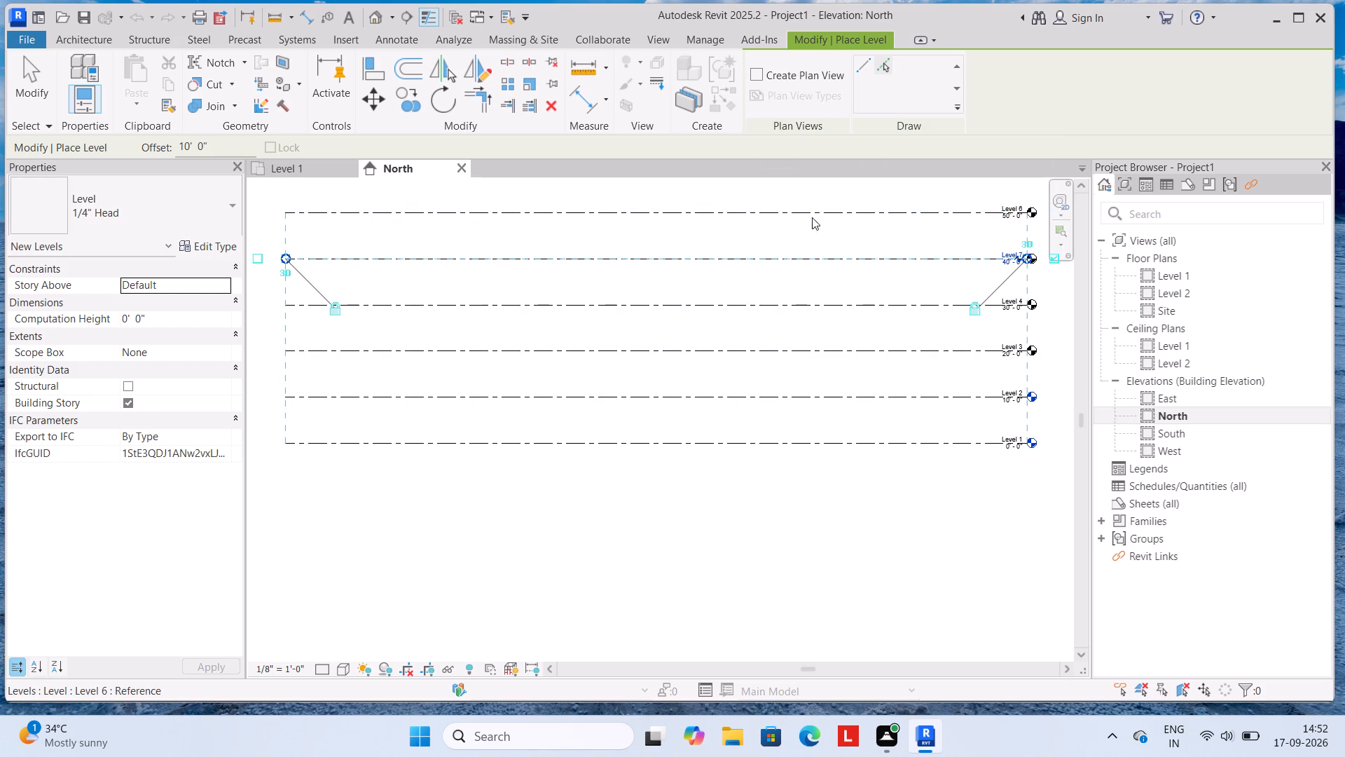
Continue stacking levels with the 10' offset, adding the ones at 60', 70', 80', 90' and 100'.
middle_drag(816, 322, 794, 453)
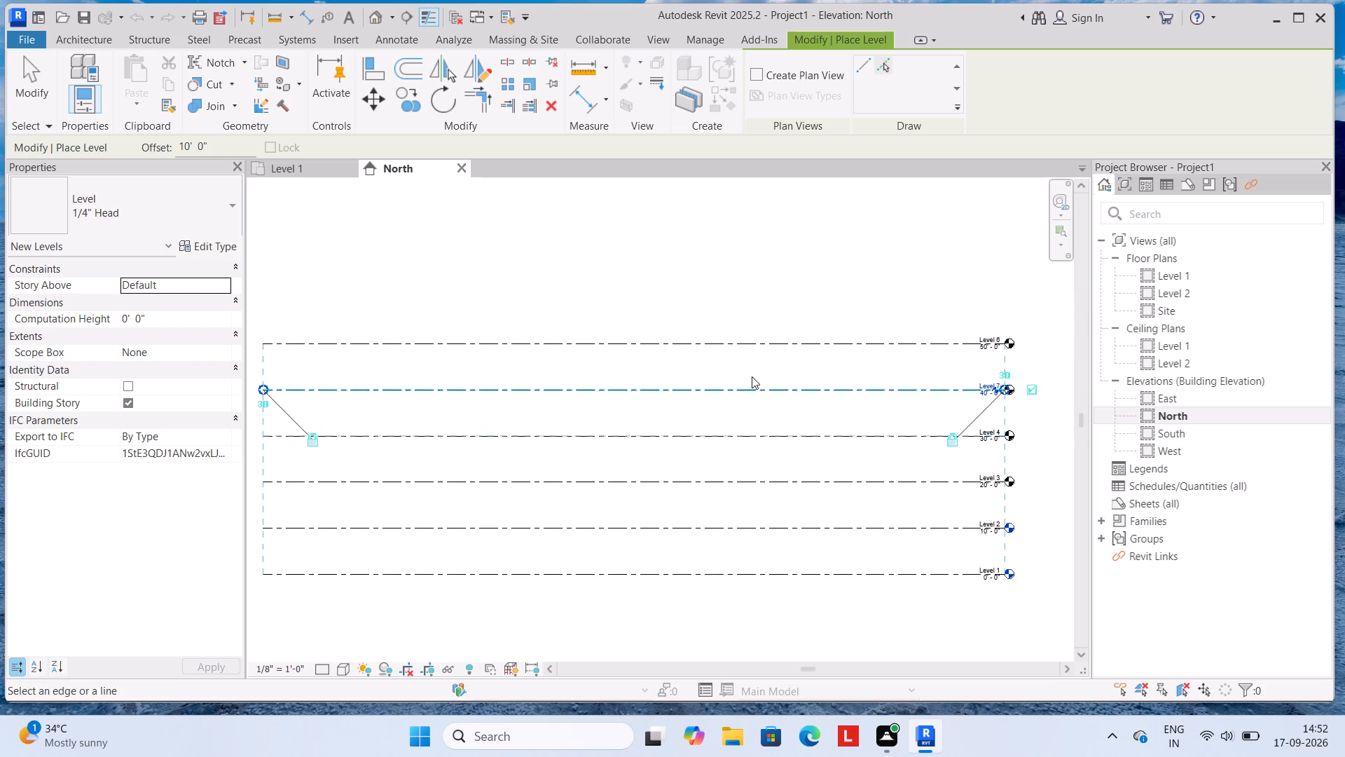
drag(748, 343, 752, 334)
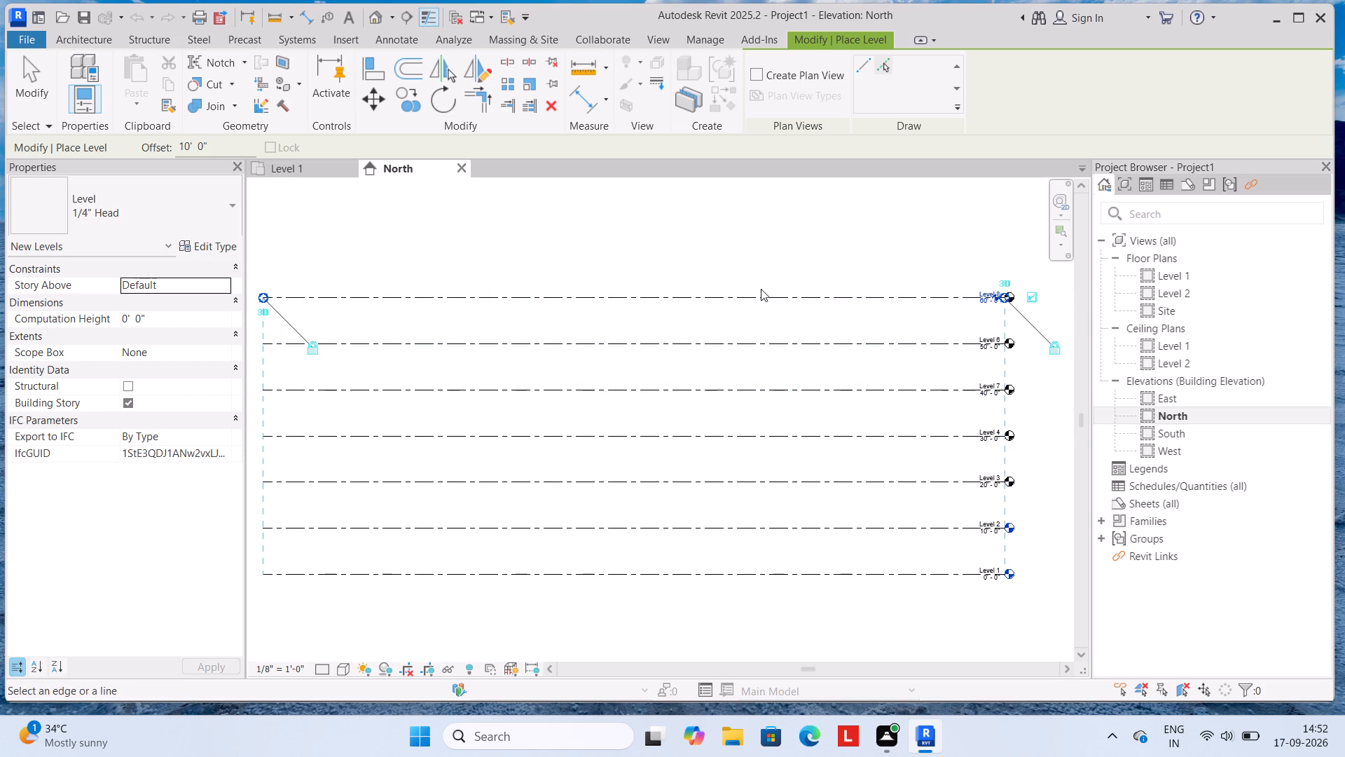
click(761, 291)
drag(776, 250, 779, 243)
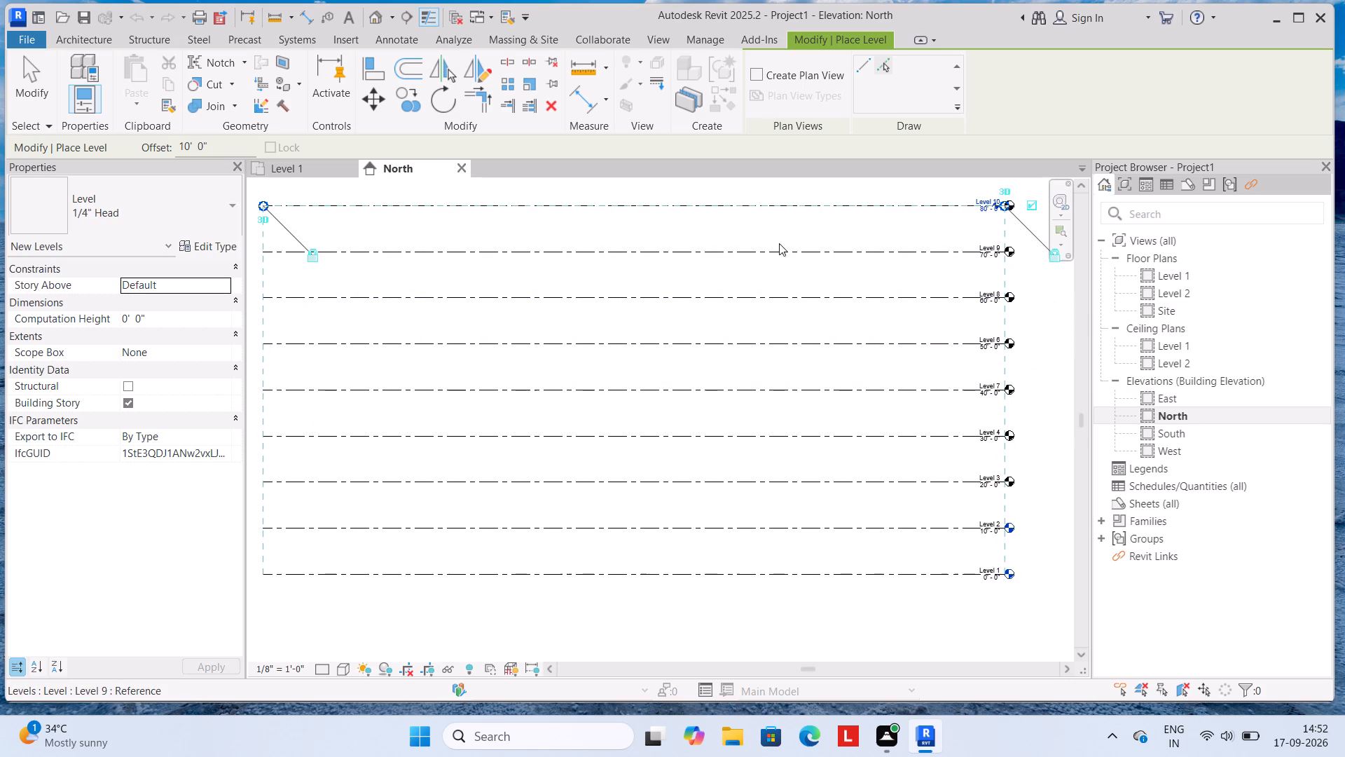
drag(779, 243, 779, 242)
middle_drag(792, 229, 802, 299)
drag(794, 271, 800, 254)
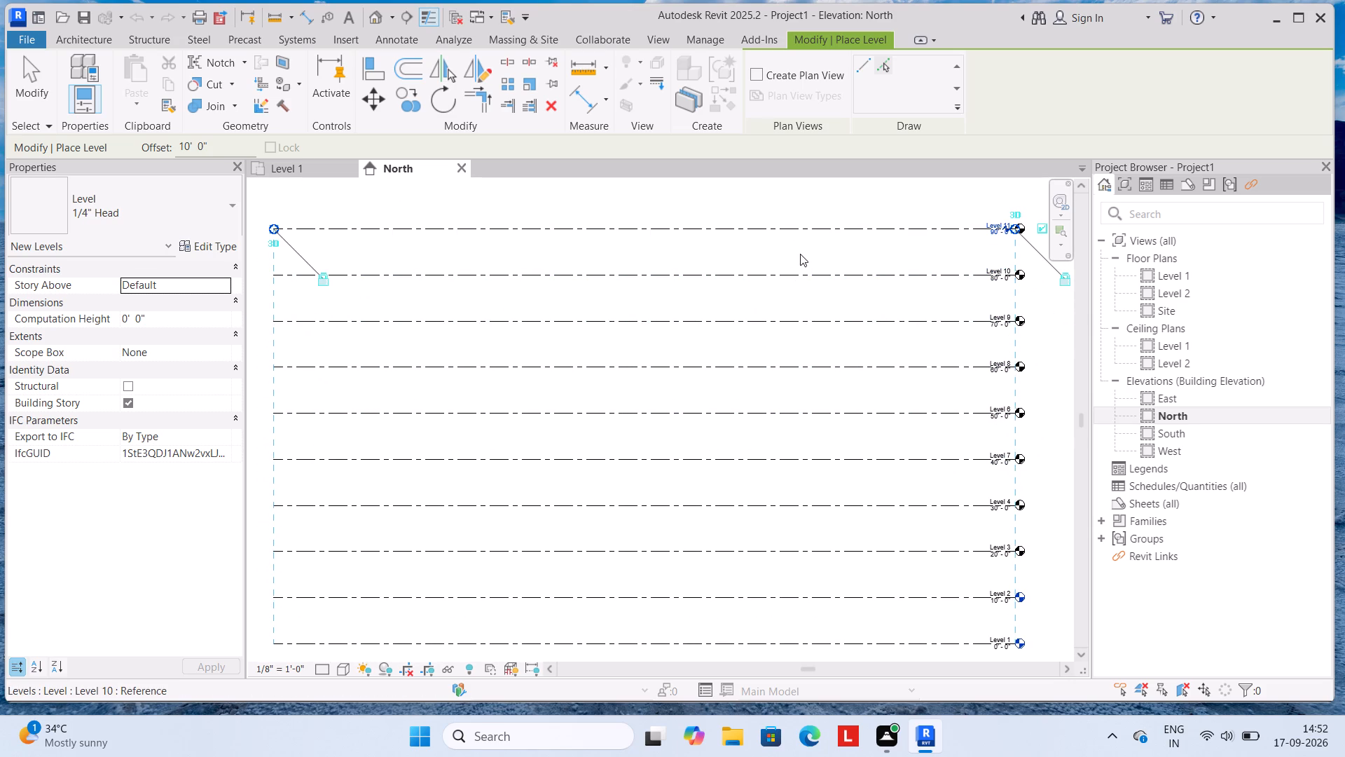
drag(800, 254, 798, 258)
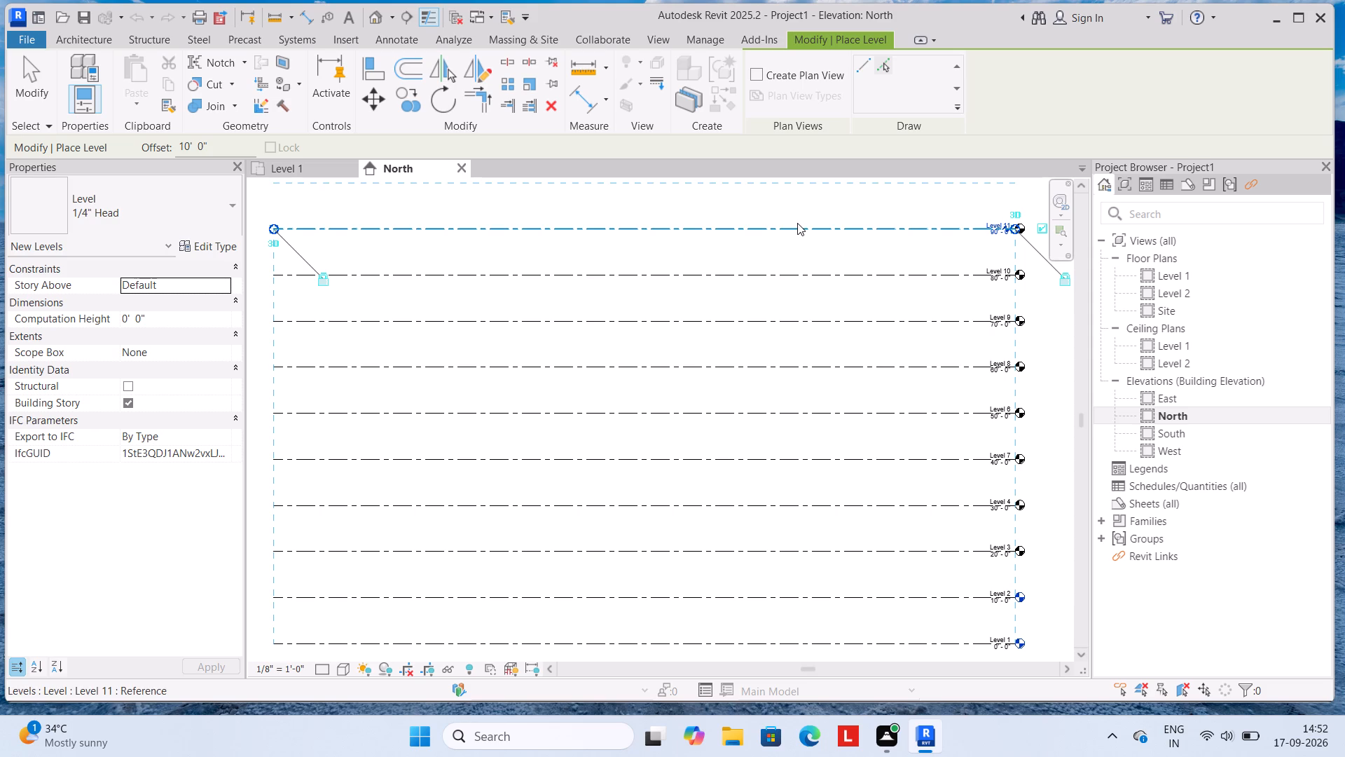
click(797, 223)
Add the top two levels at 110' and 120' with the same 10' offset.
scroll(822, 275, down, 3)
middle_drag(818, 292, 821, 372)
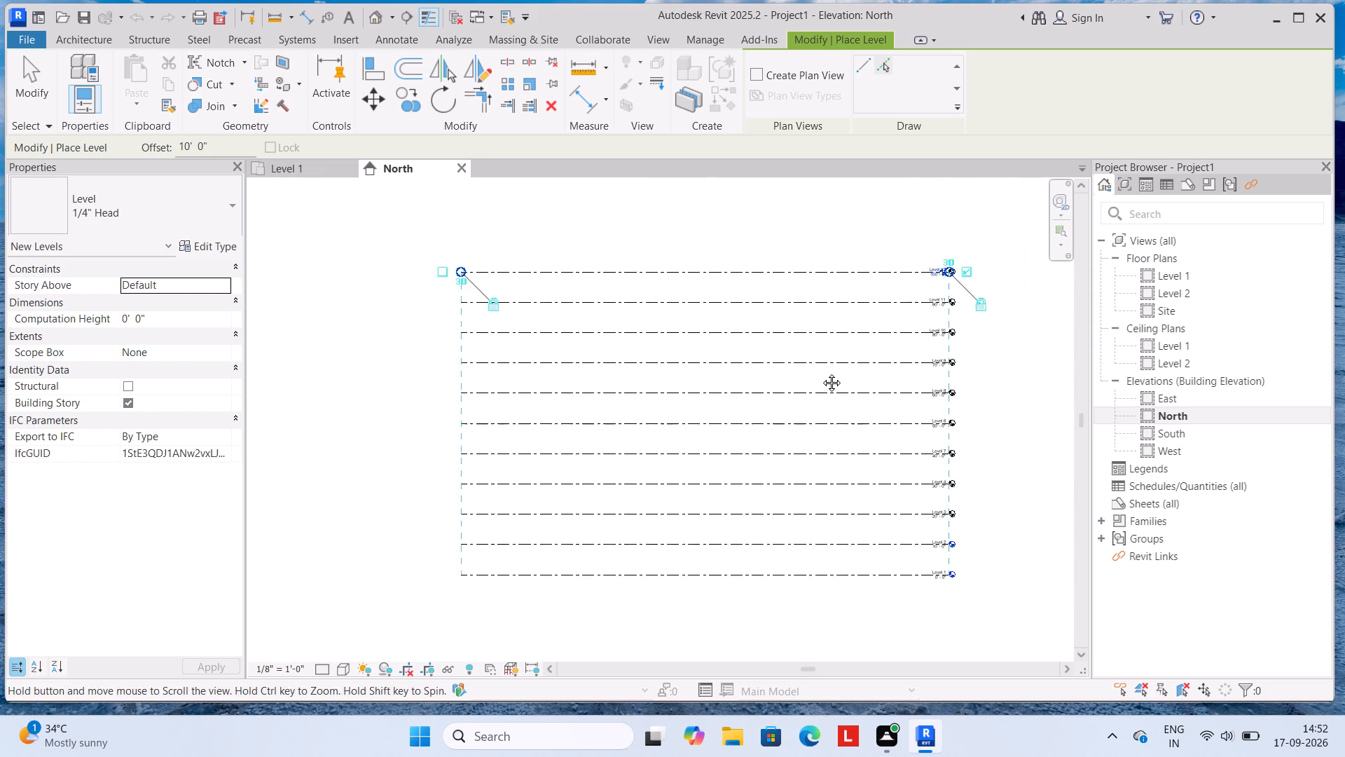
middle_drag(821, 372, 822, 390)
drag(799, 318, 801, 309)
click(809, 287)
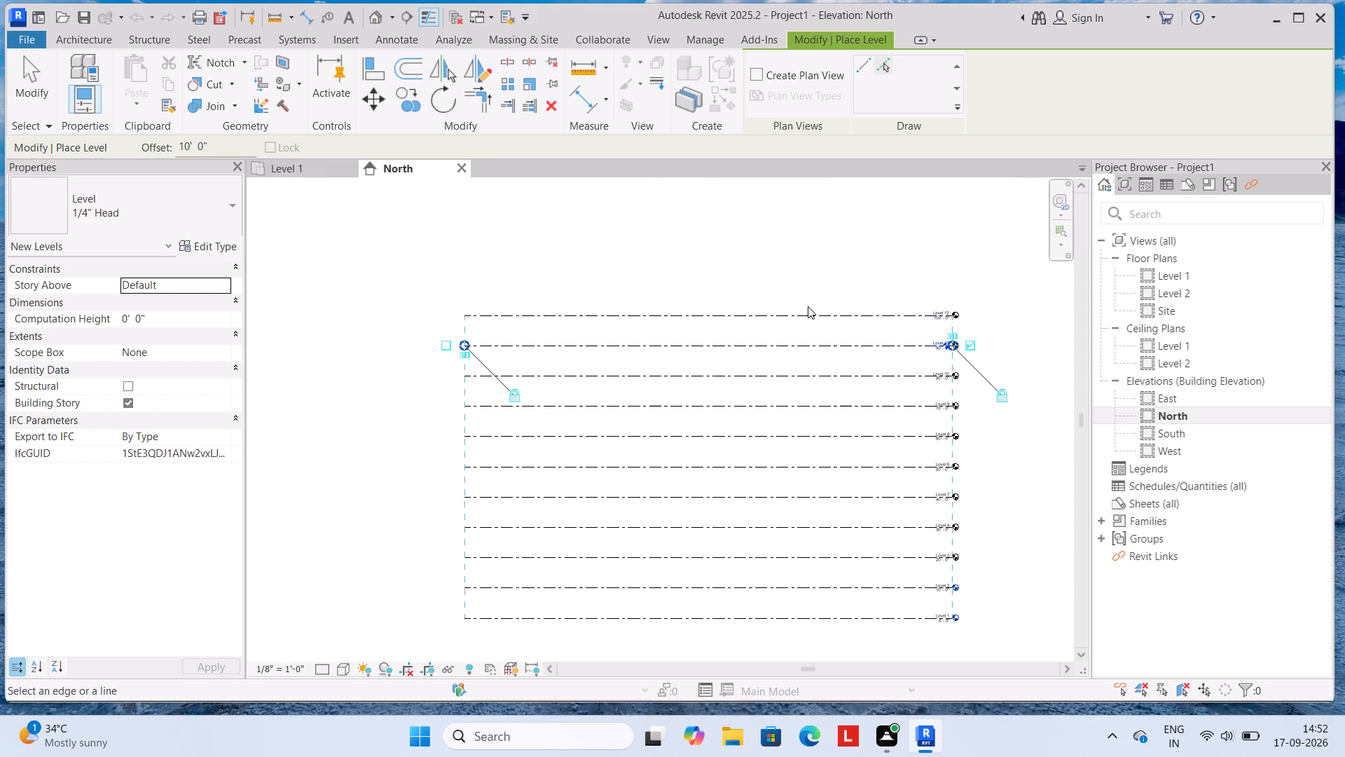
click(801, 316)
click(803, 311)
drag(809, 283, 813, 271)
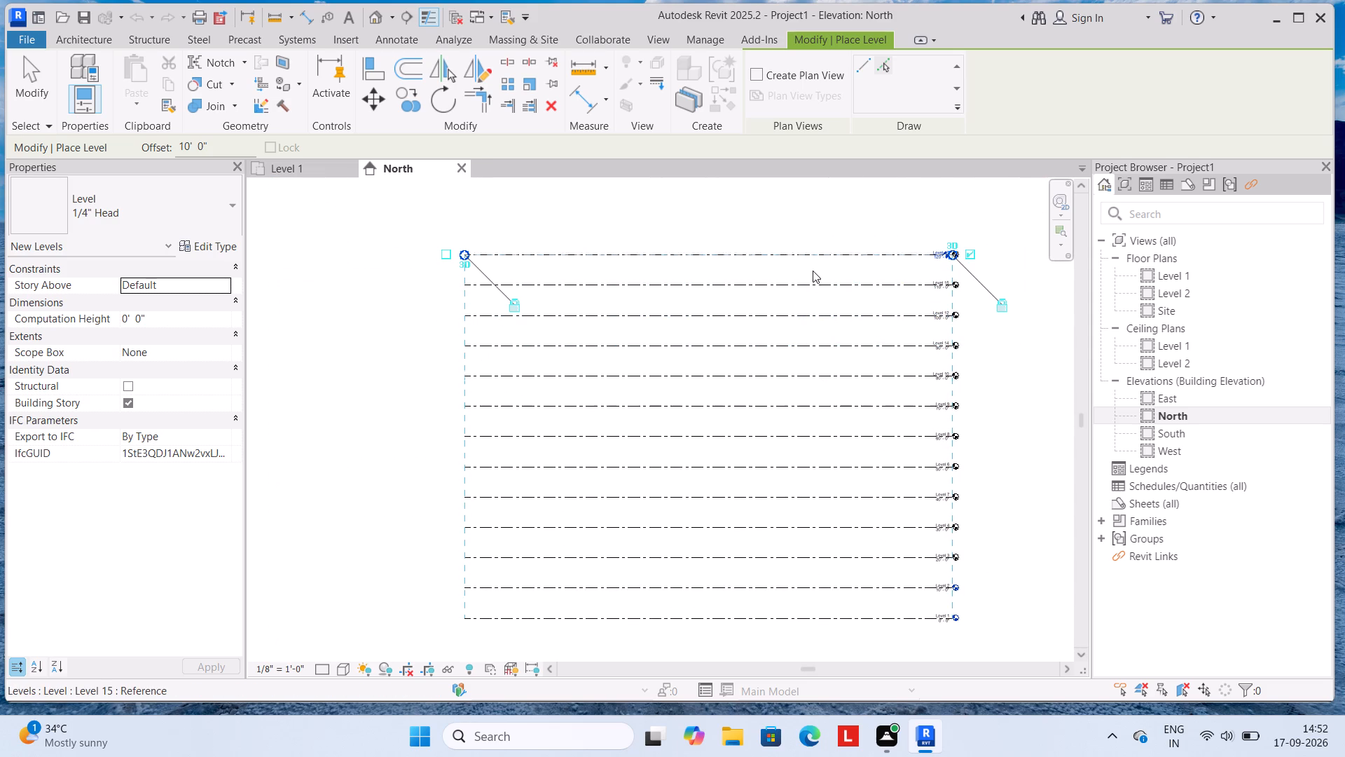
drag(813, 271, 810, 277)
click(813, 268)
Turn on automatic plan view creation for newly placed levels.
scroll(920, 261, up, 5)
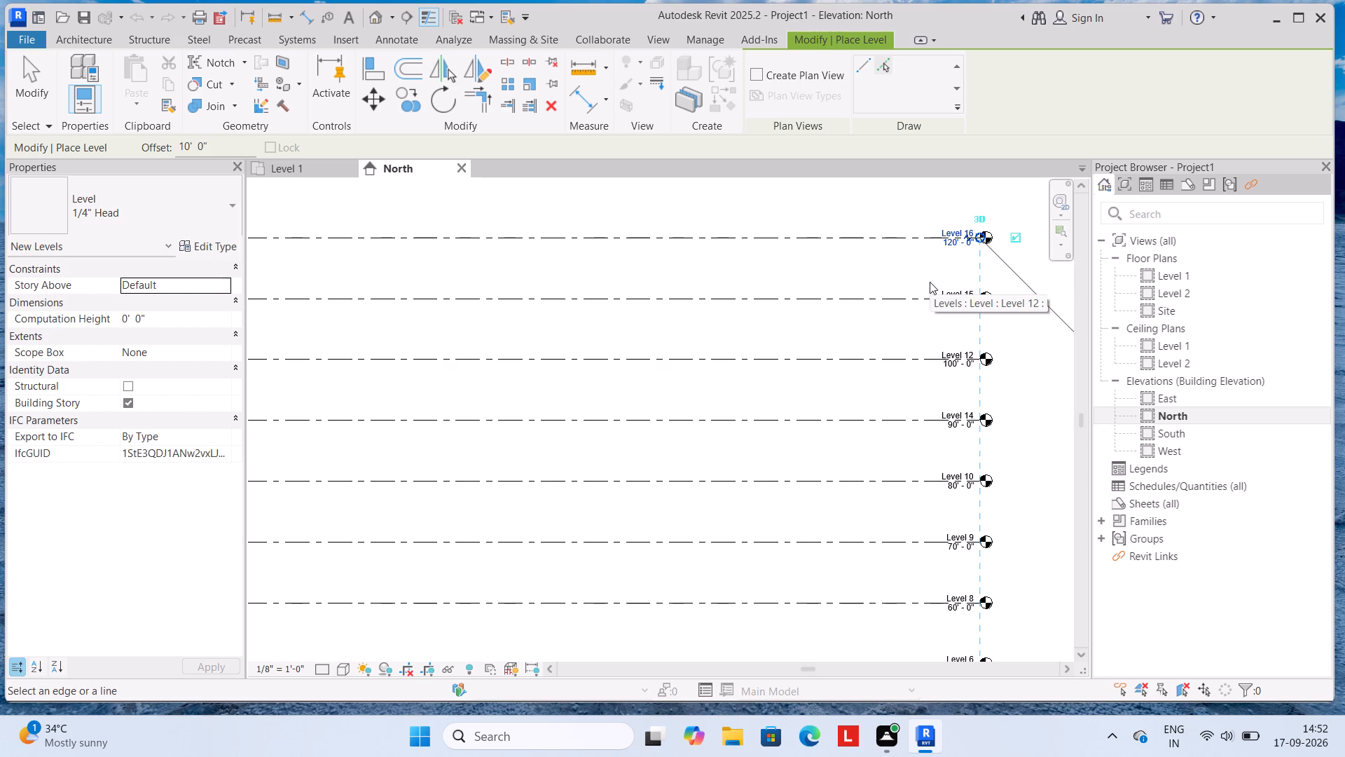
scroll(930, 282, down, 2)
scroll(705, 344, down, 1)
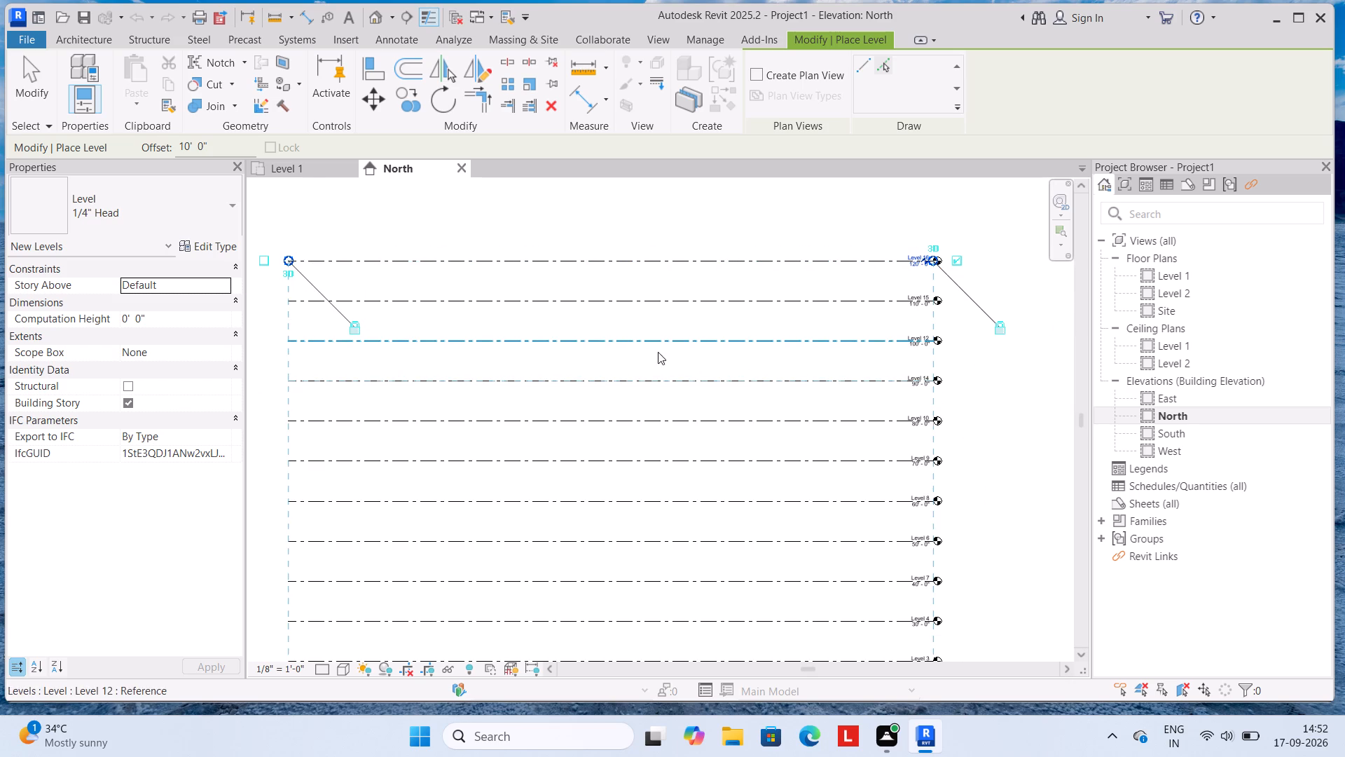
click(754, 70)
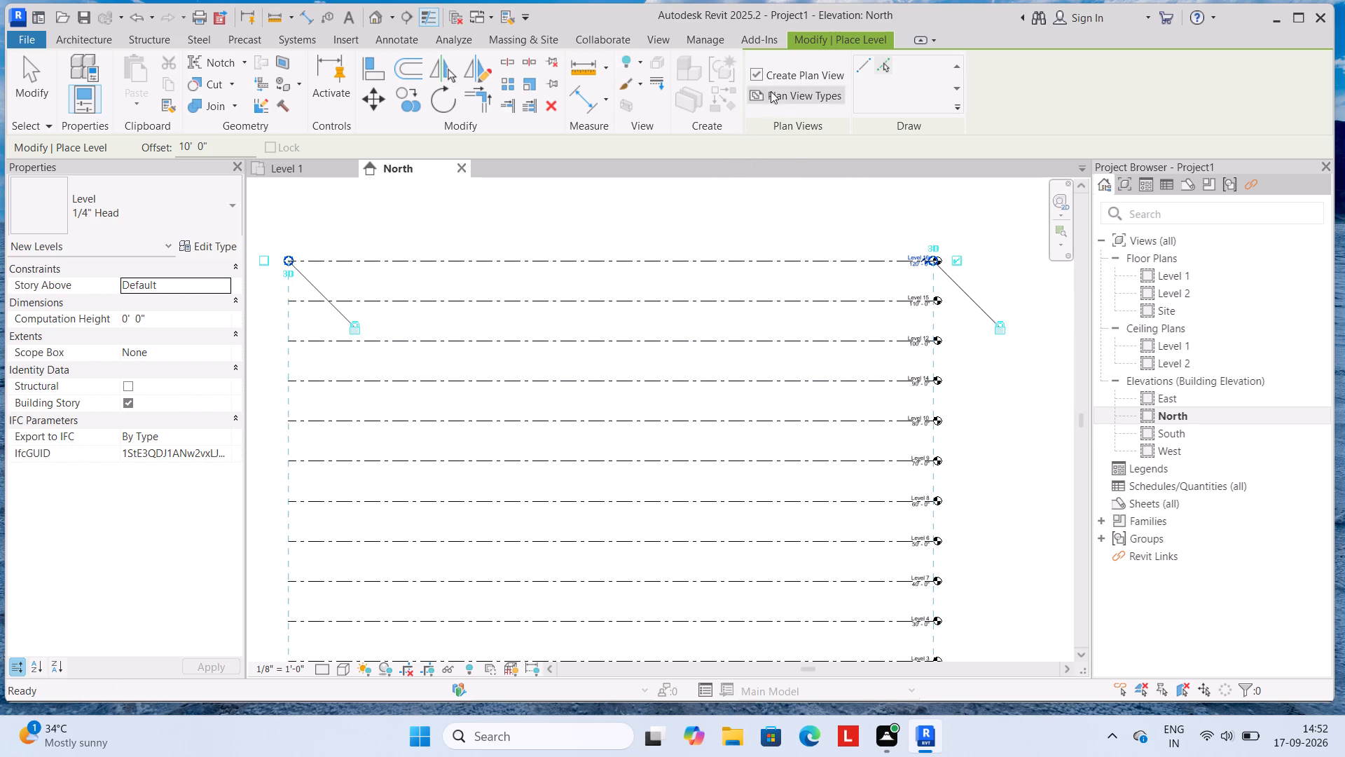
Create new floor plan views for all of the levels from Level 3 through Level 16.
click(653, 44)
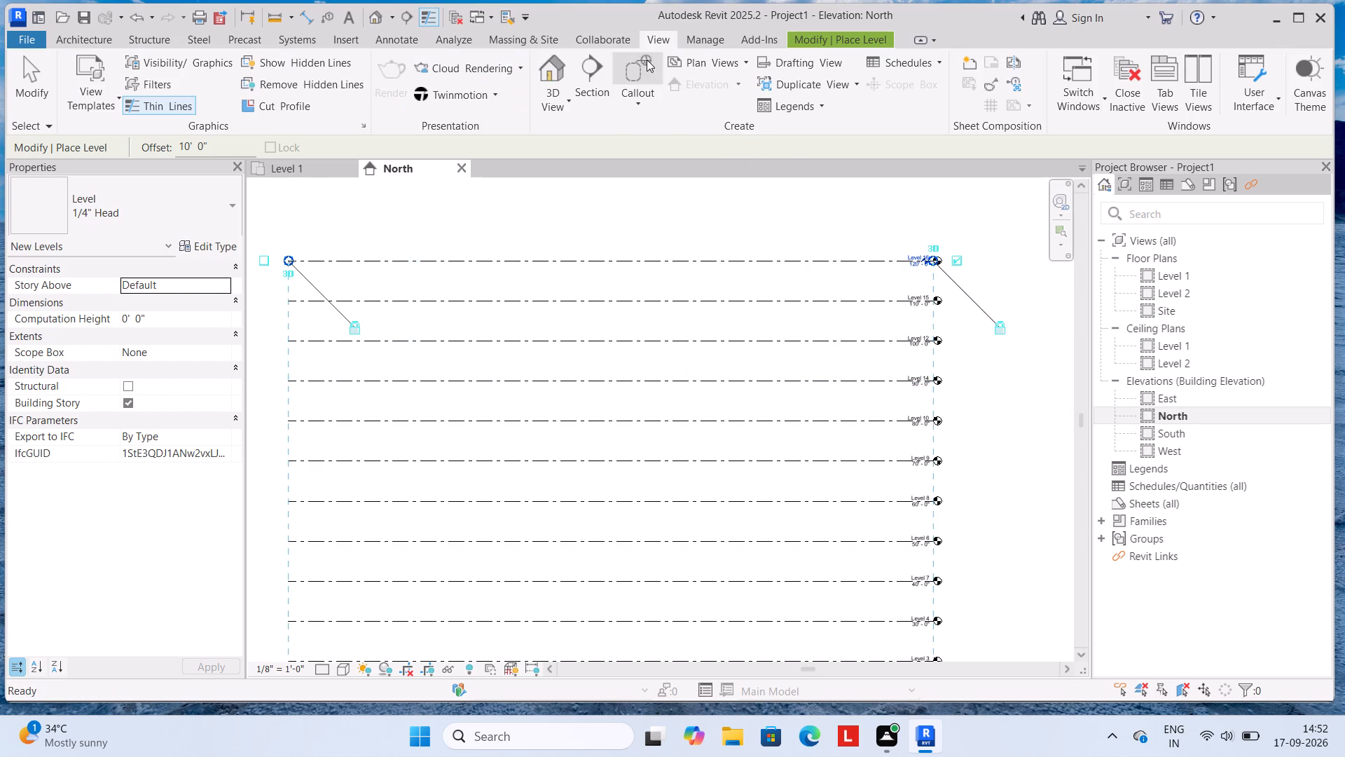
click(713, 63)
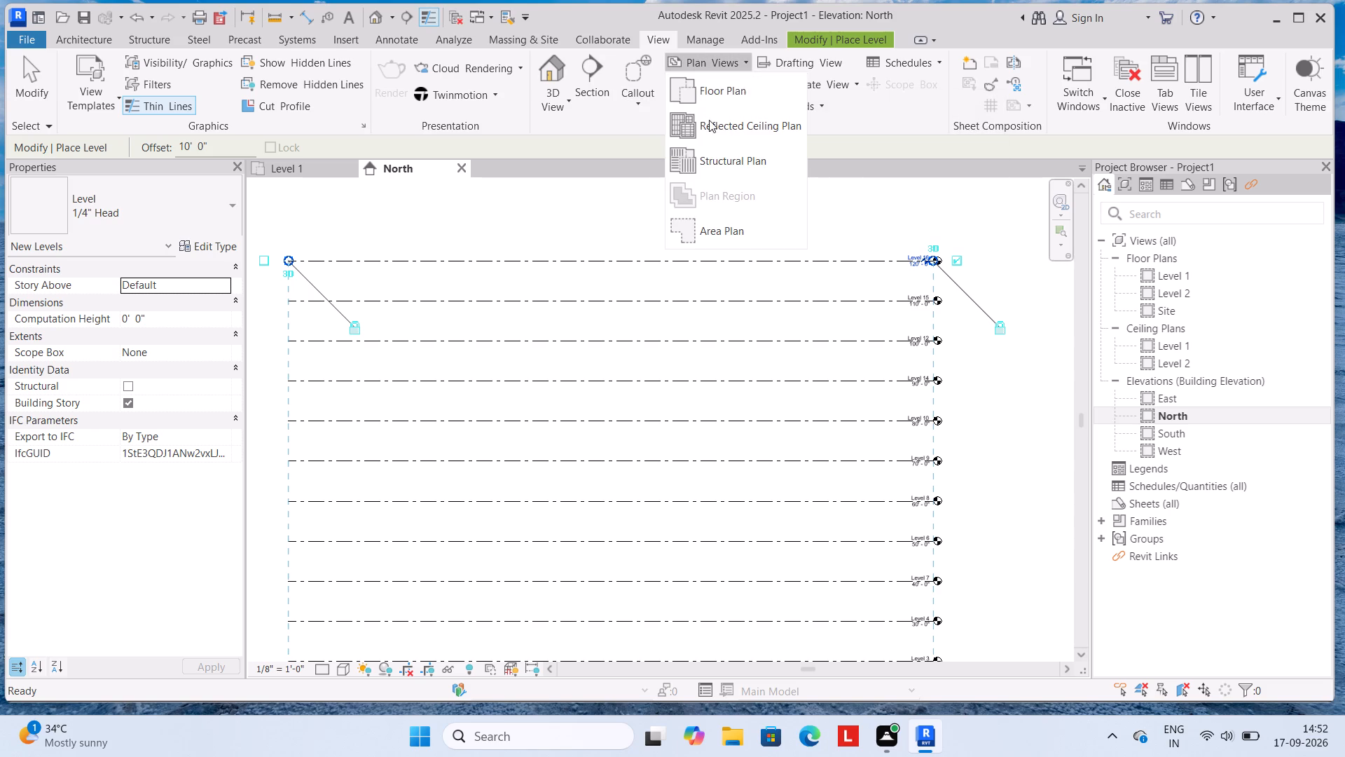
click(725, 90)
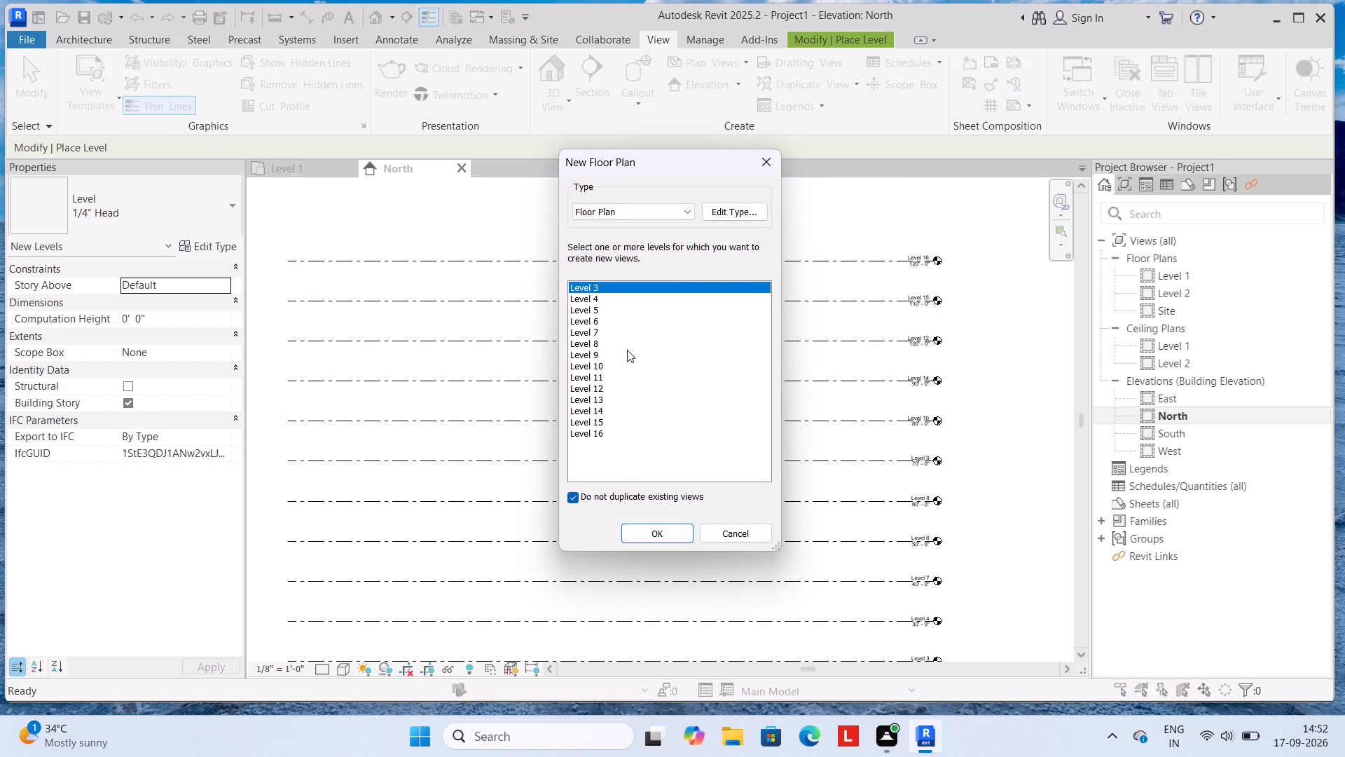
click(625, 296)
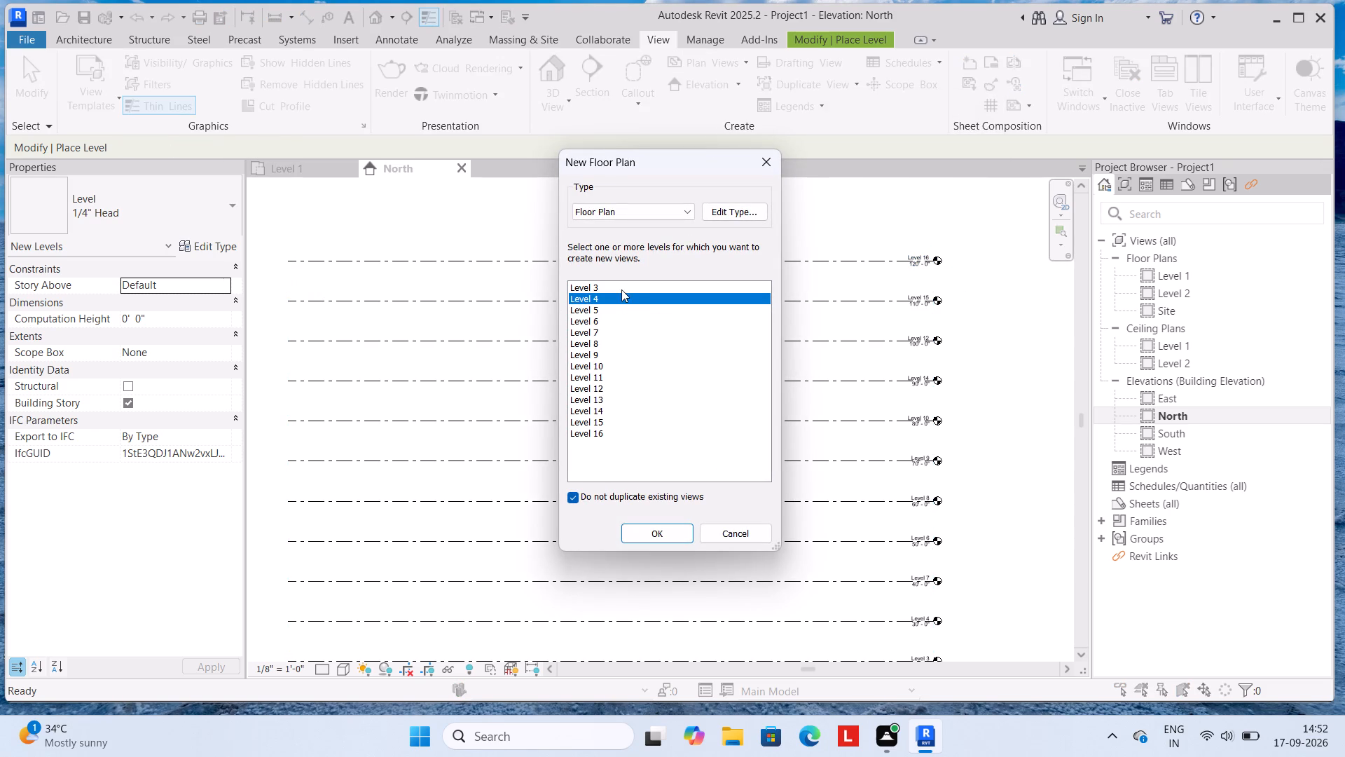
click(627, 278)
click(627, 285)
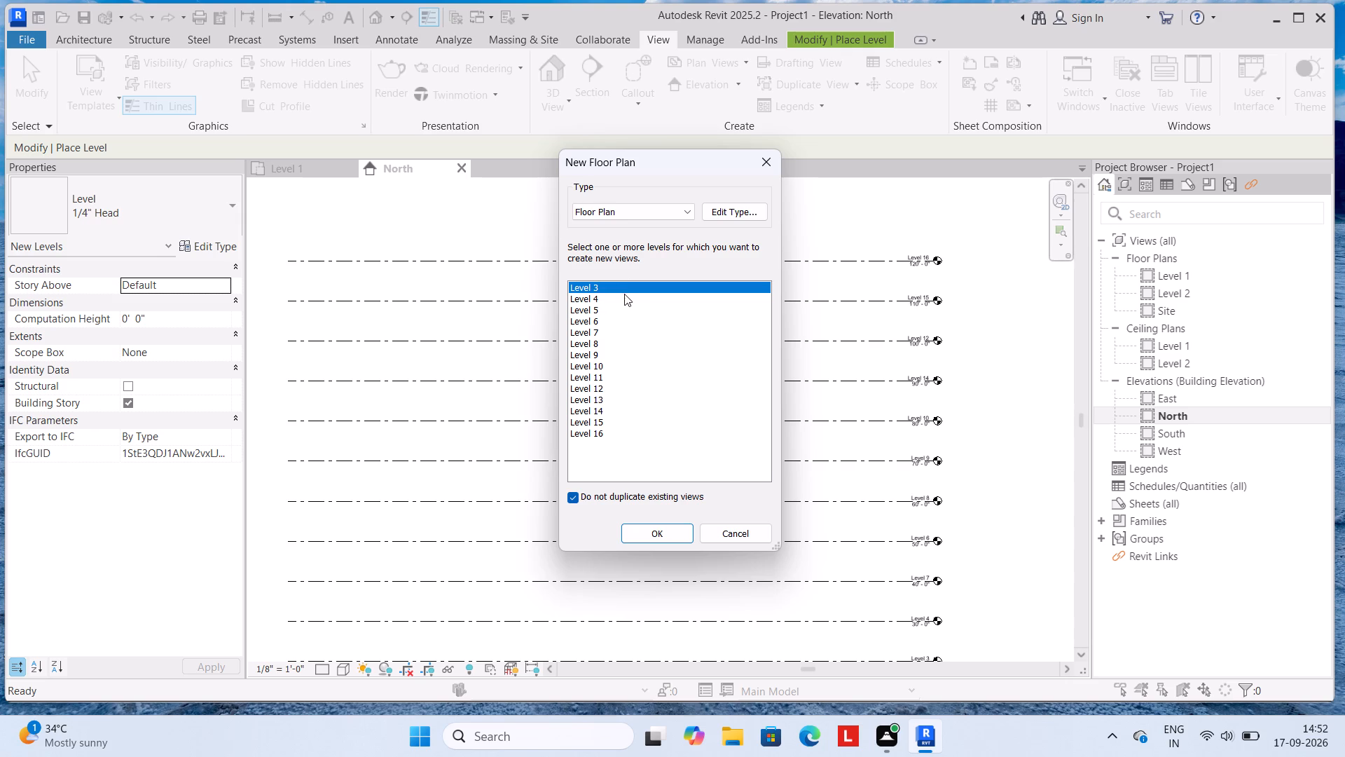
ctrl+click(624, 299)
ctrl+click(623, 306)
ctrl+click(621, 315)
ctrl+drag(621, 322, 621, 330)
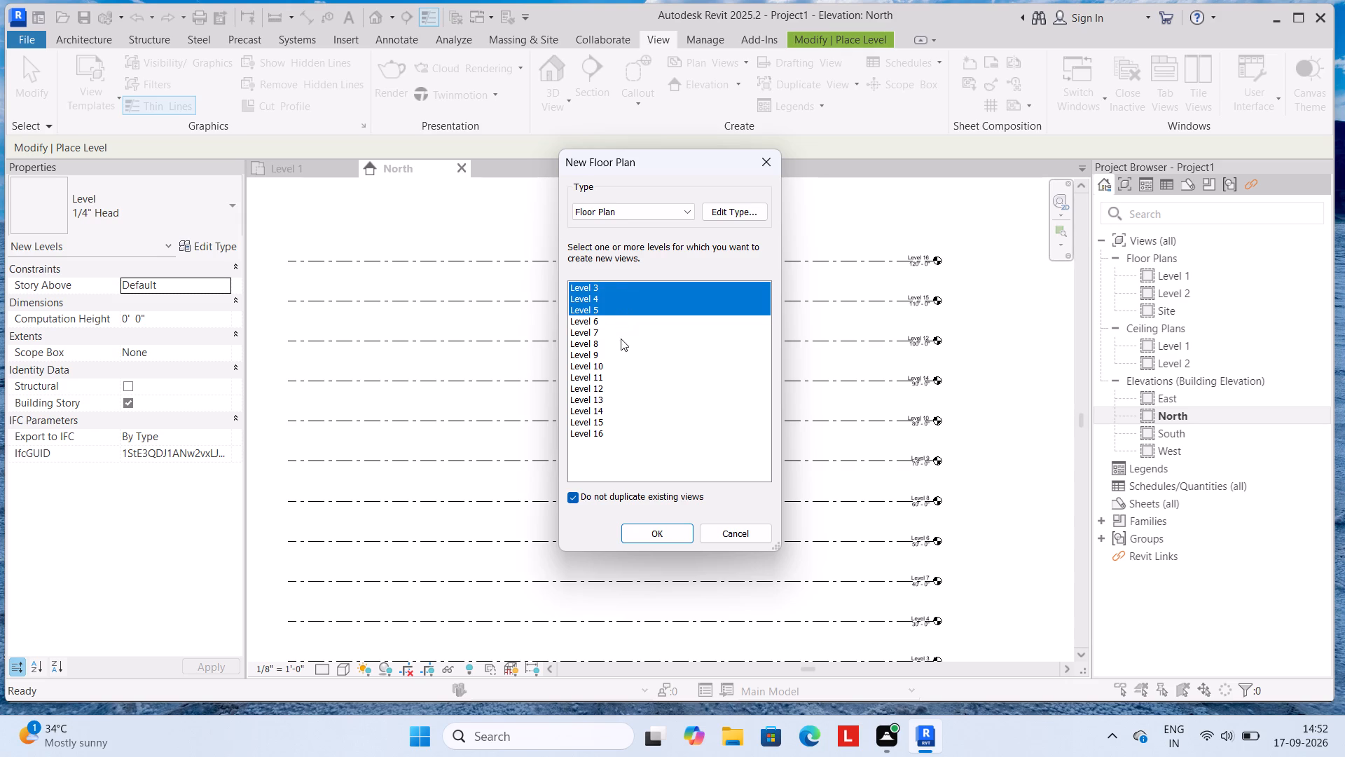
ctrl+click(623, 325)
ctrl+click(621, 338)
ctrl+click(619, 356)
ctrl+drag(619, 334, 619, 343)
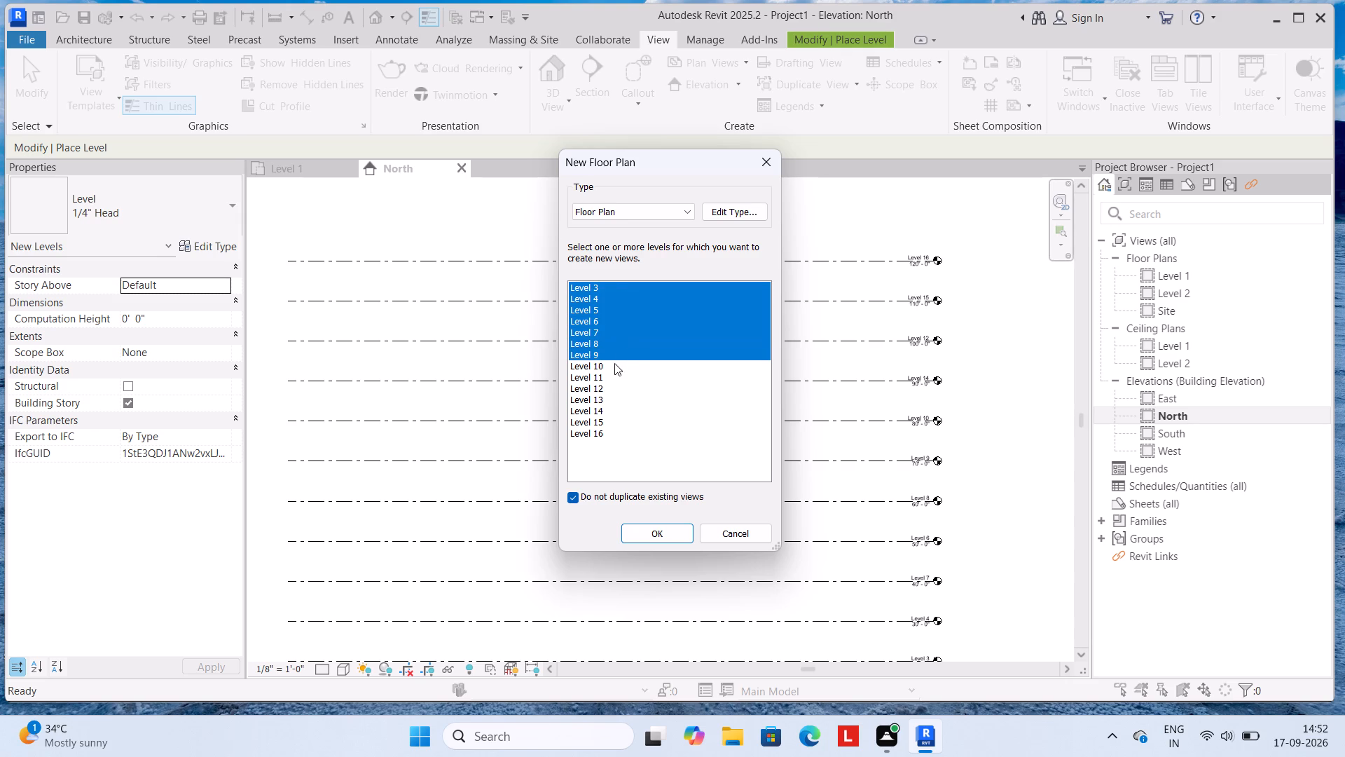
ctrl+click(614, 365)
ctrl+drag(621, 378, 620, 385)
ctrl+click(619, 388)
ctrl+click(619, 397)
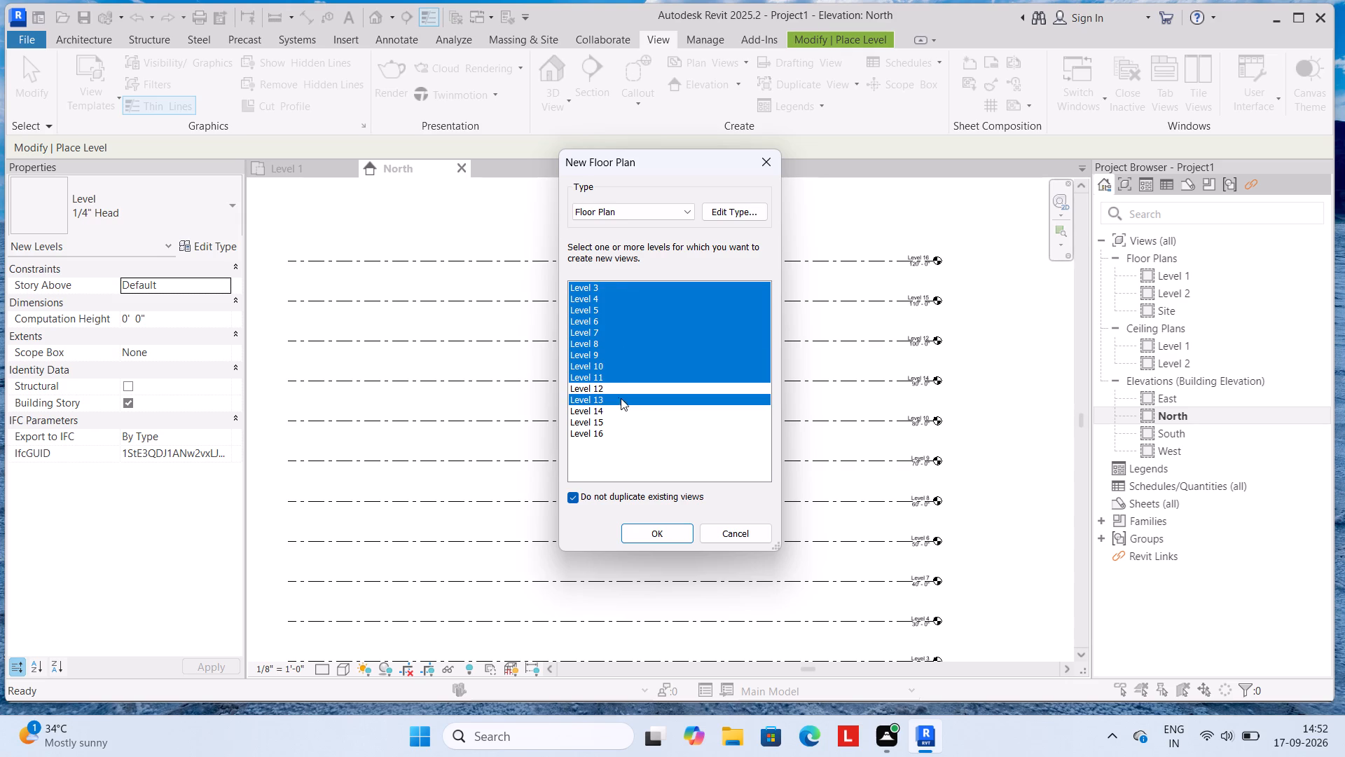
ctrl+click(621, 386)
ctrl+click(619, 401)
ctrl+click(618, 404)
ctrl+click(621, 400)
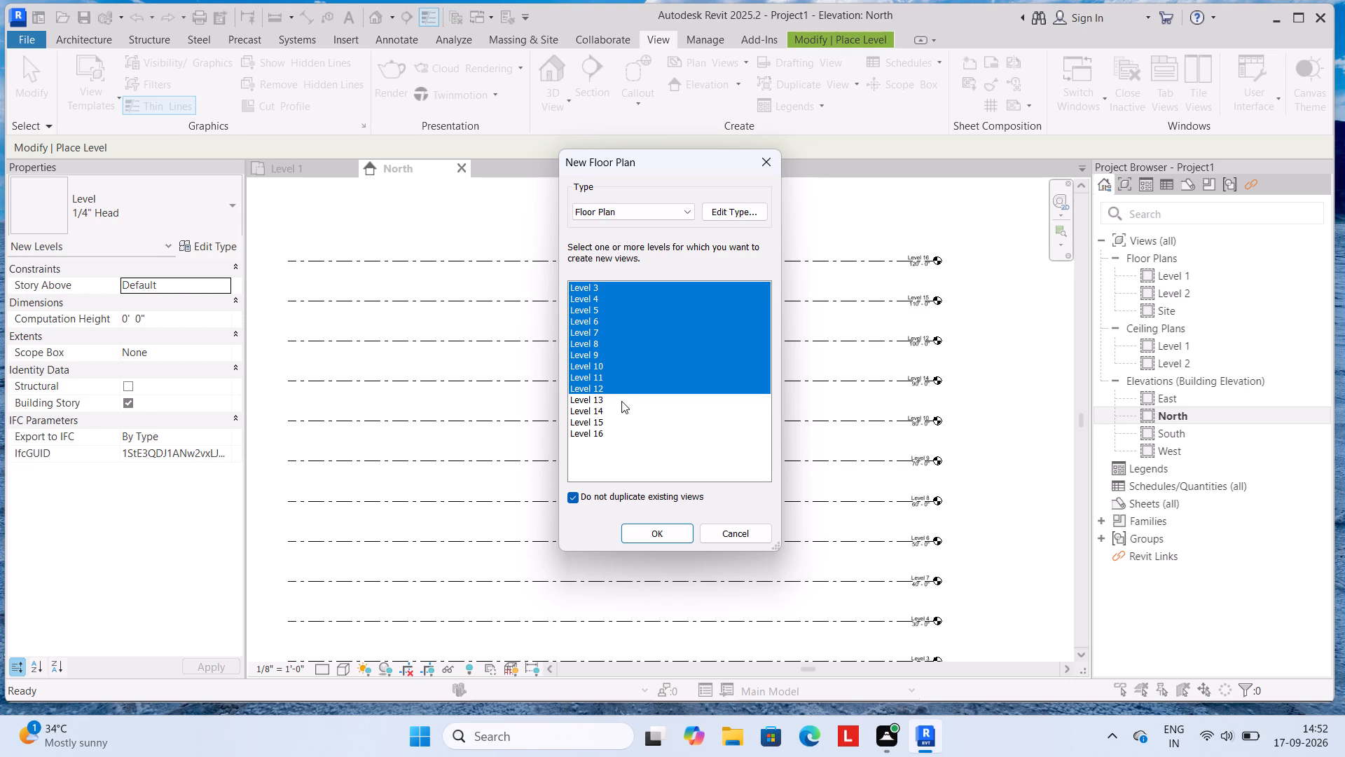
ctrl+click(621, 401)
ctrl+click(619, 409)
ctrl+click(613, 423)
ctrl+click(615, 437)
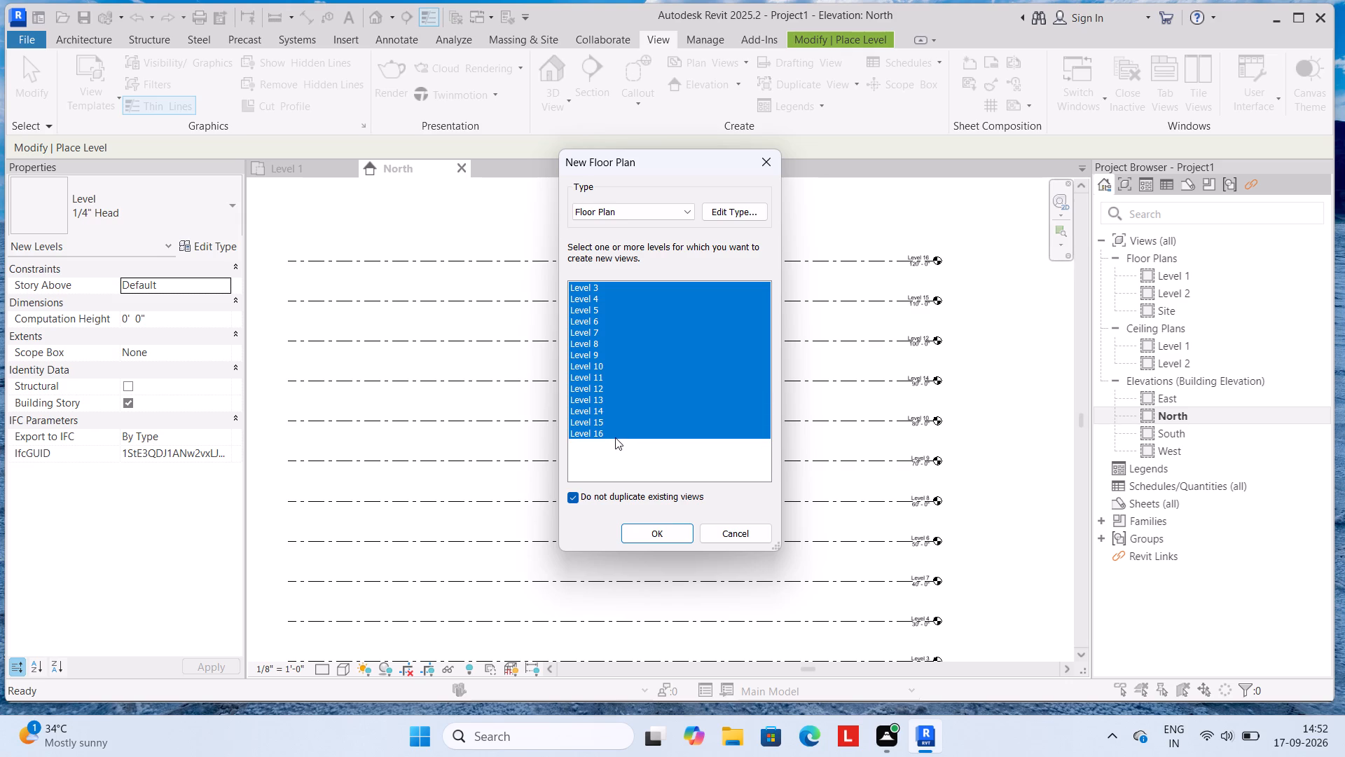
click(661, 528)
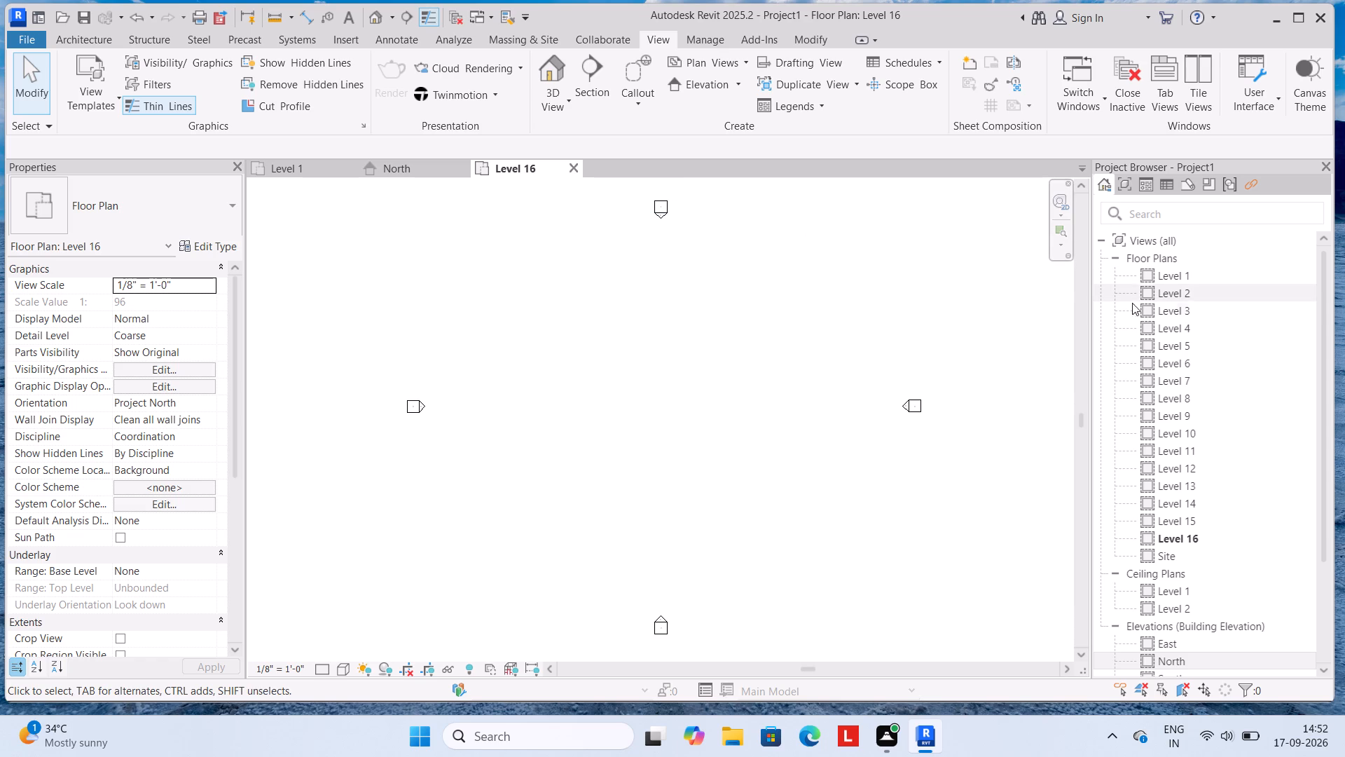
Close the Level 16 floor plan view and switch to the Level 1 floor plan.
scroll(1150, 285, up, 2)
click(1169, 273)
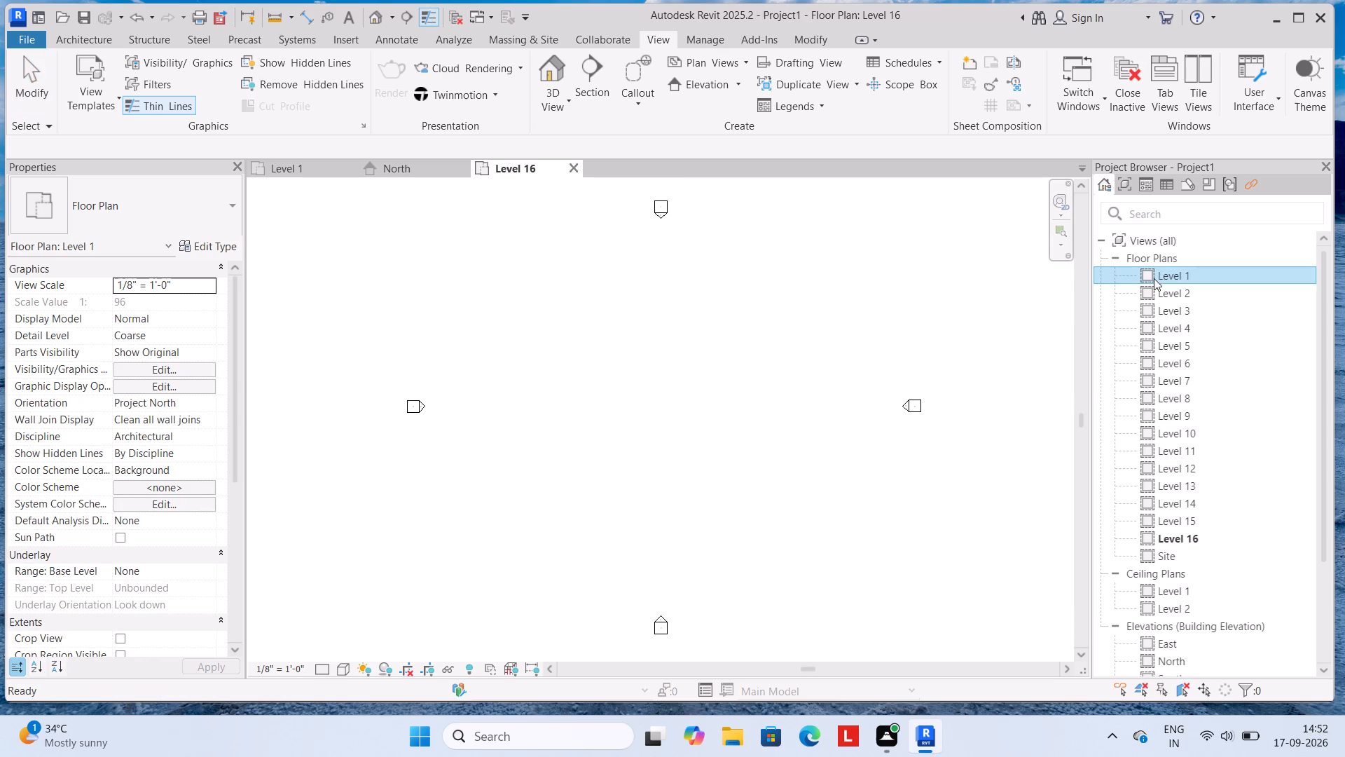
click(570, 168)
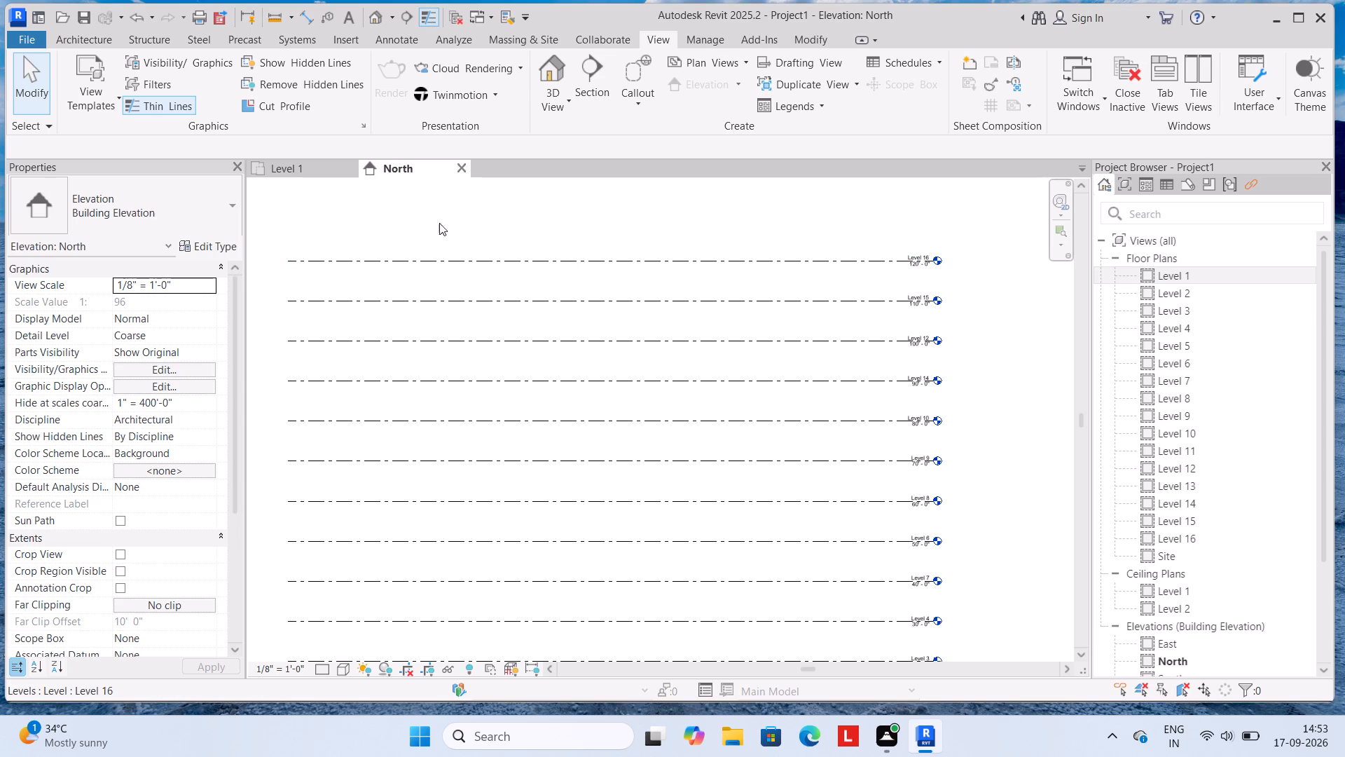
click(287, 170)
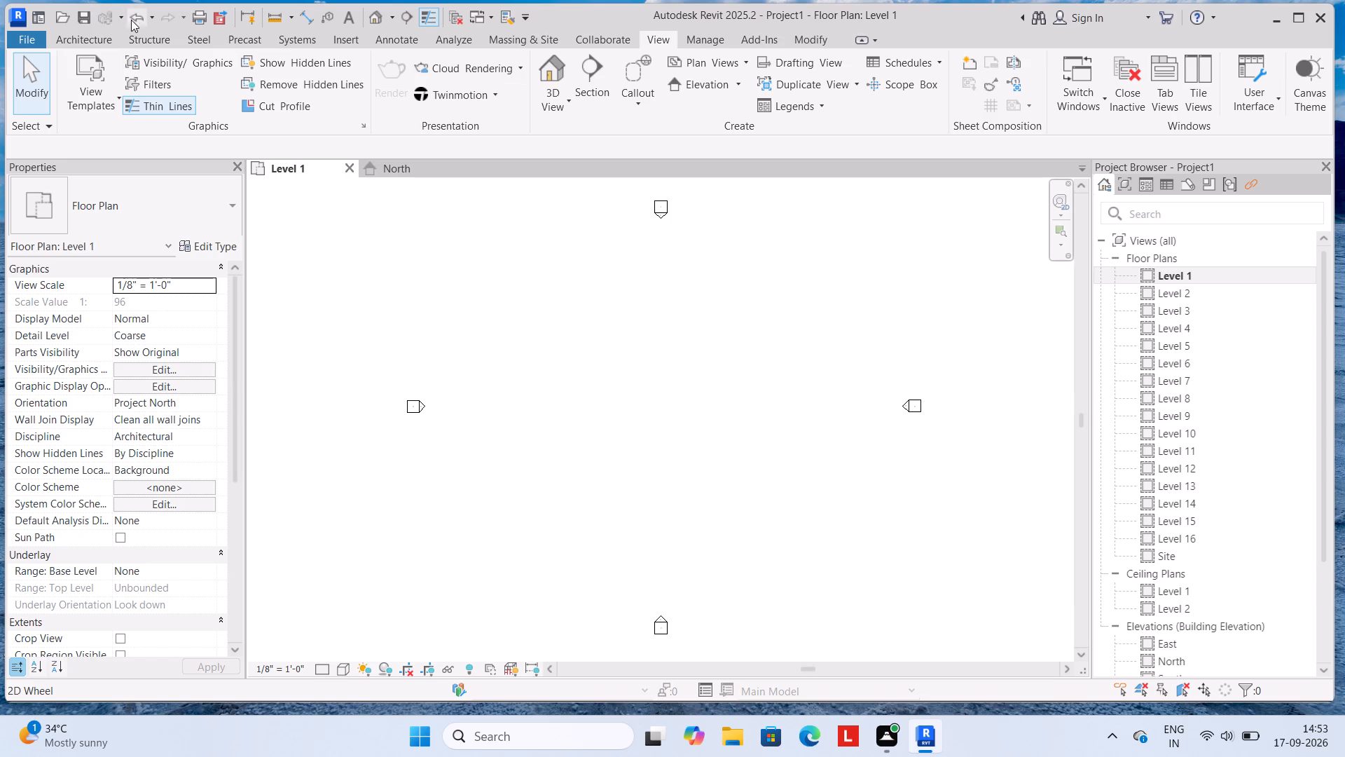
Draw a vertical reference plane on Level 1 running from the north elevation marker to the south elevation marker.
click(76, 36)
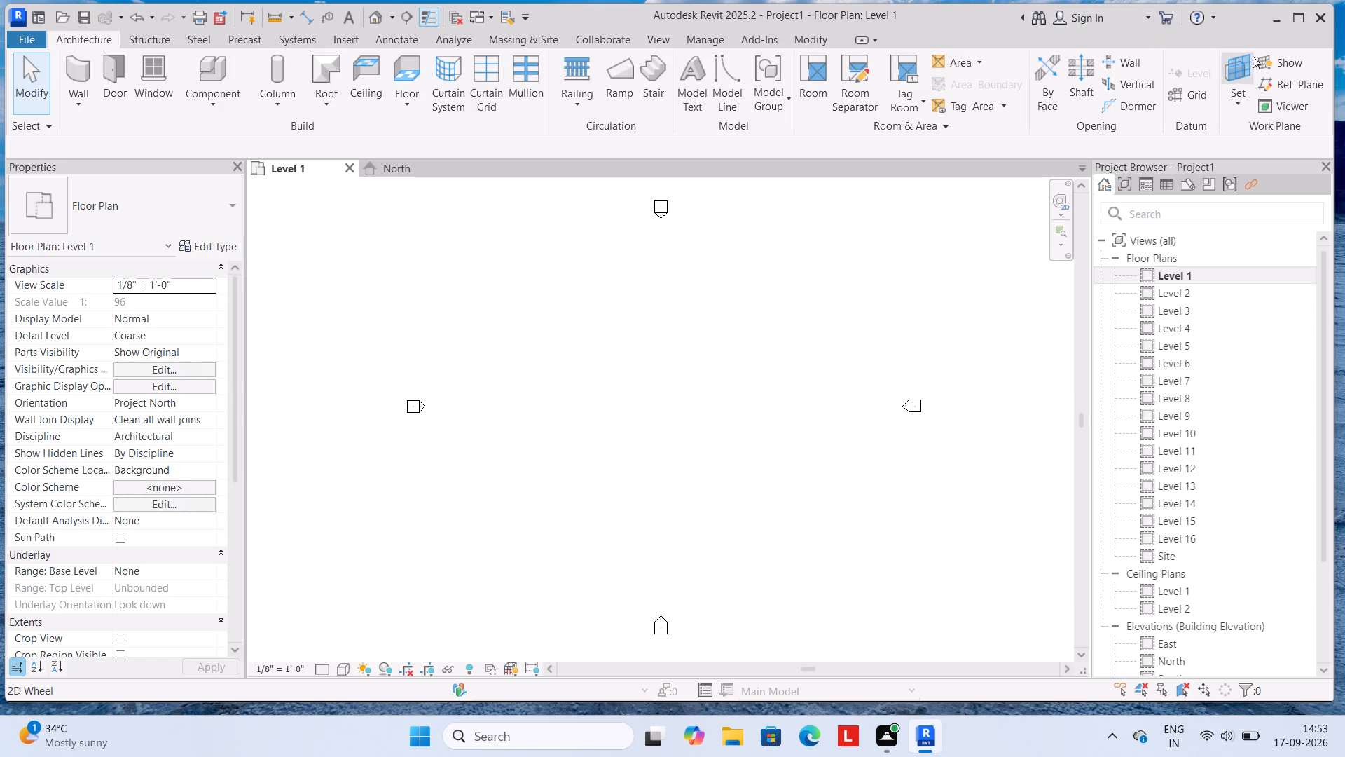
click(1296, 83)
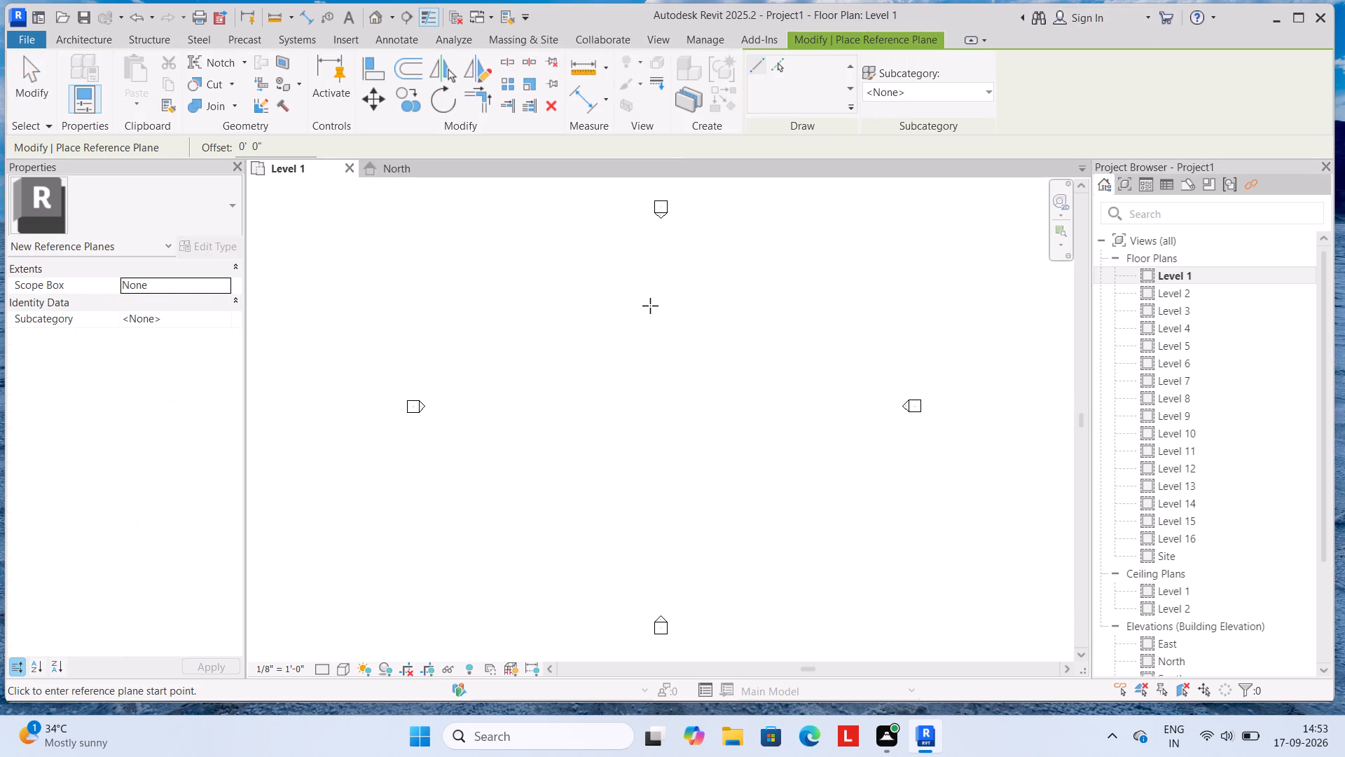
click(658, 222)
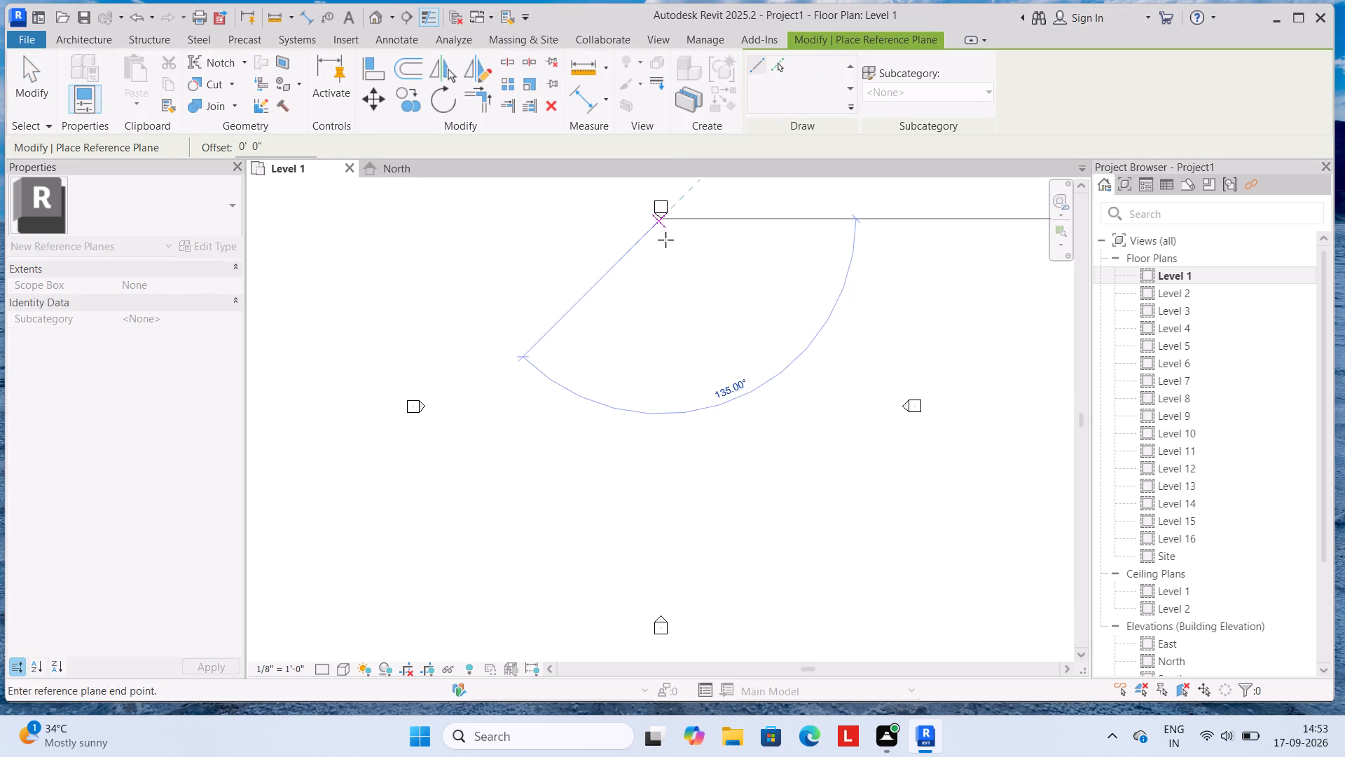
click(658, 616)
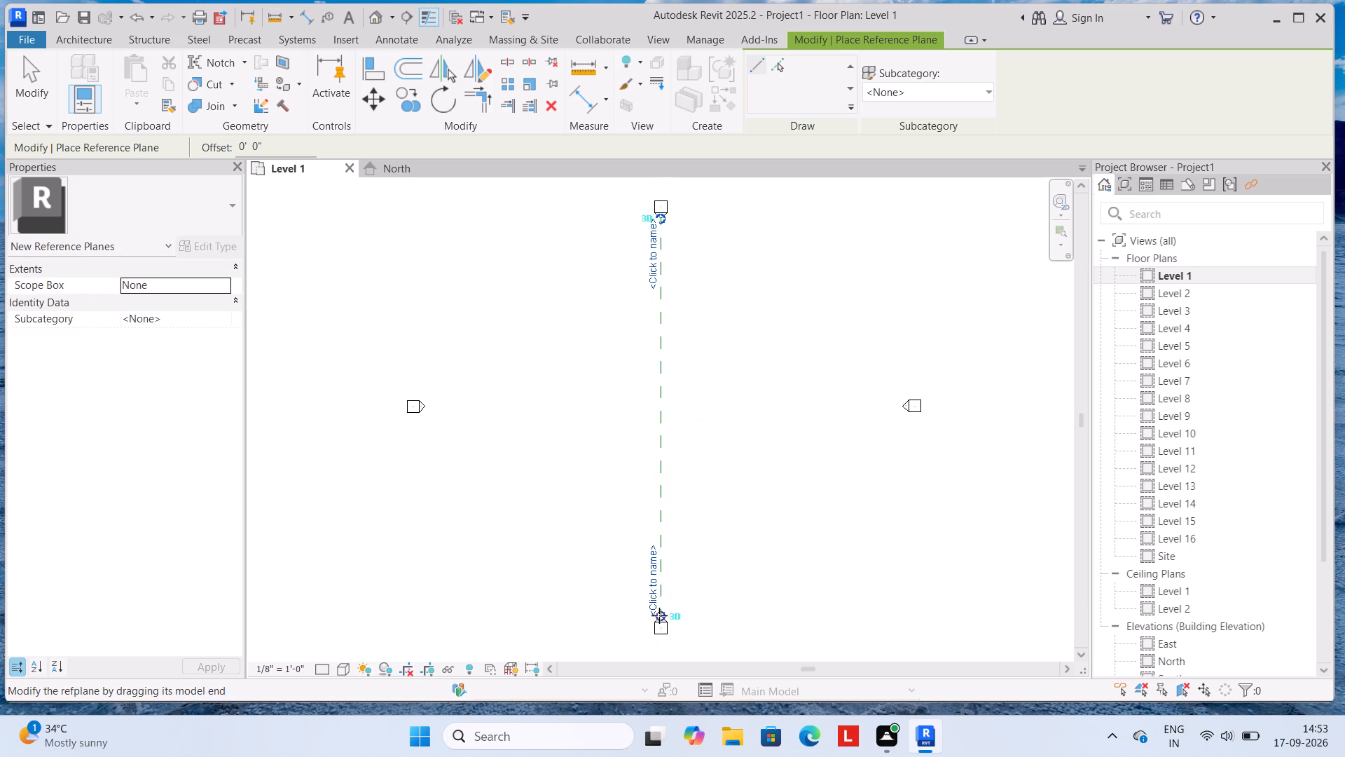
key(Escape)
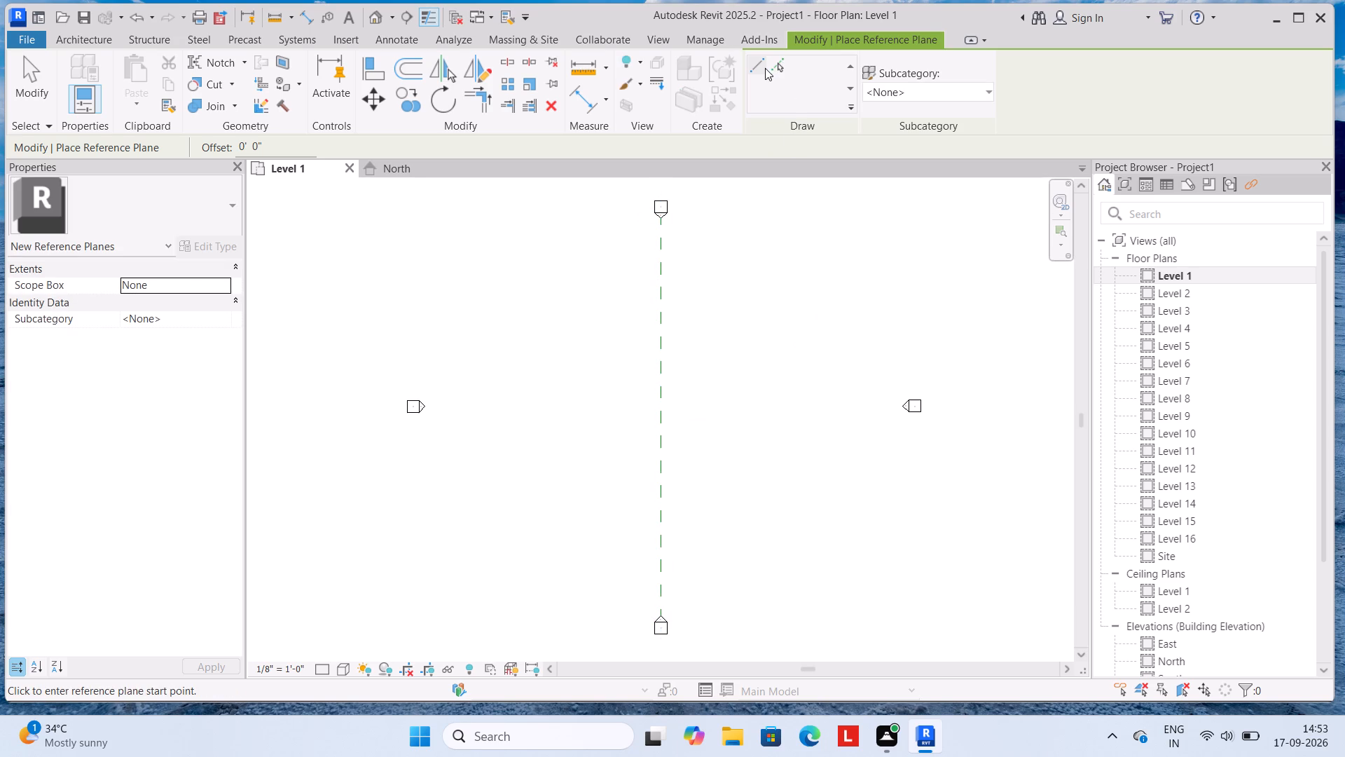
Draw a horizontal reference plane from the west elevation marker to the east elevation marker, crossing the vertical one.
click(755, 63)
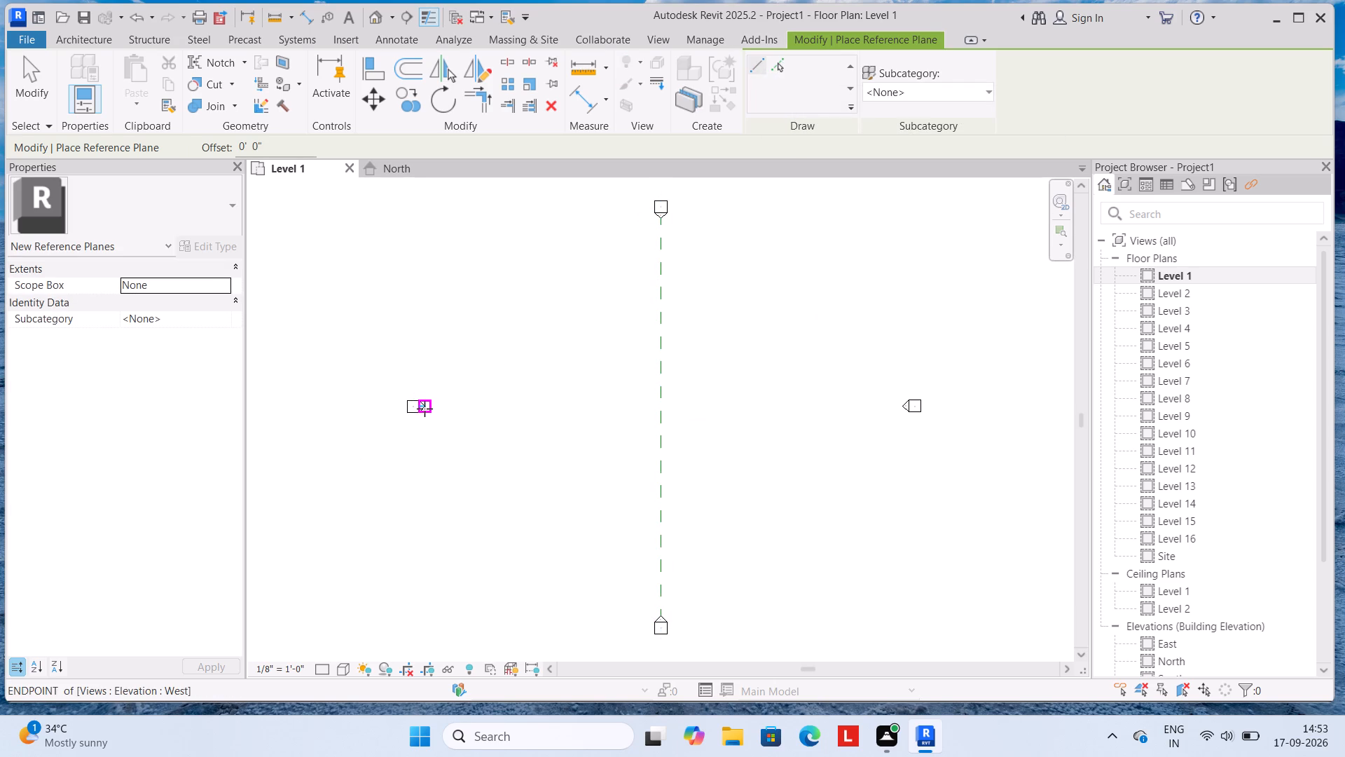
drag(425, 409, 435, 406)
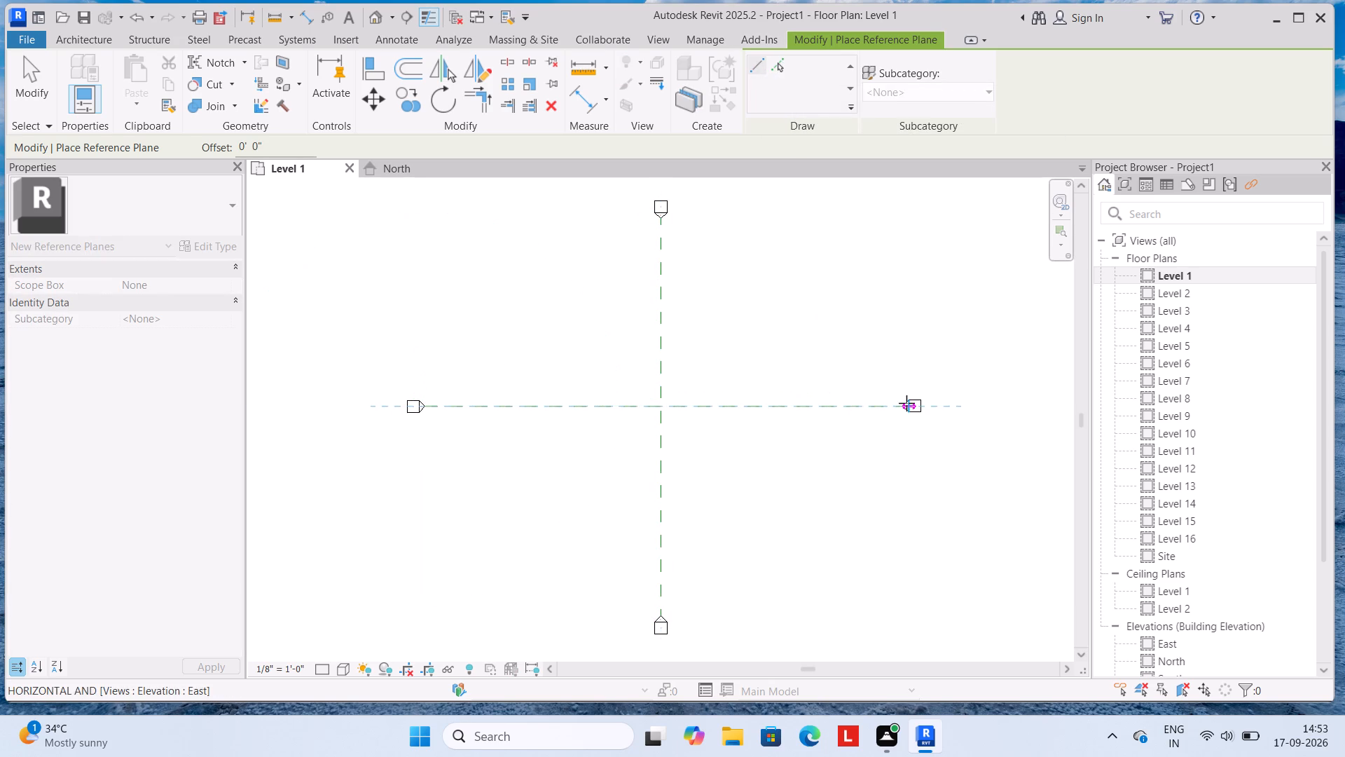
click(904, 404)
key(Escape)
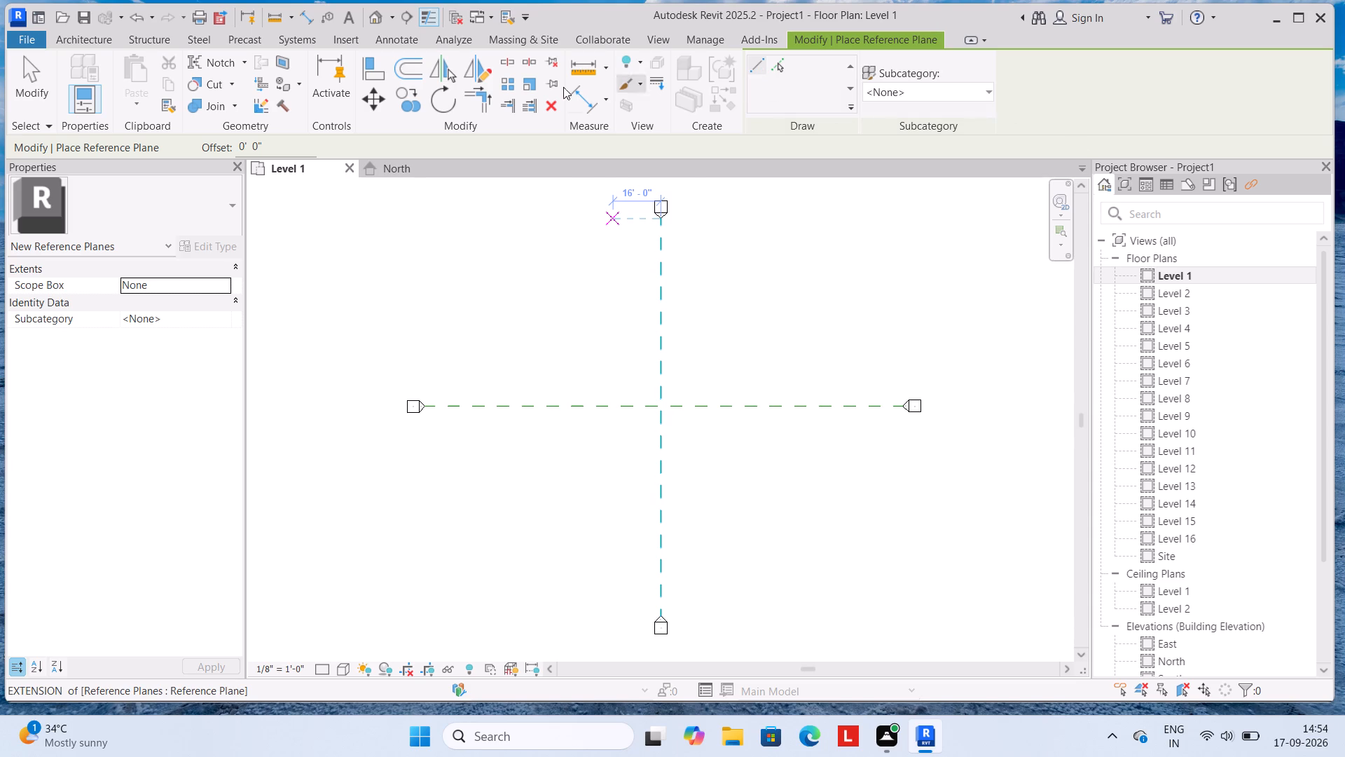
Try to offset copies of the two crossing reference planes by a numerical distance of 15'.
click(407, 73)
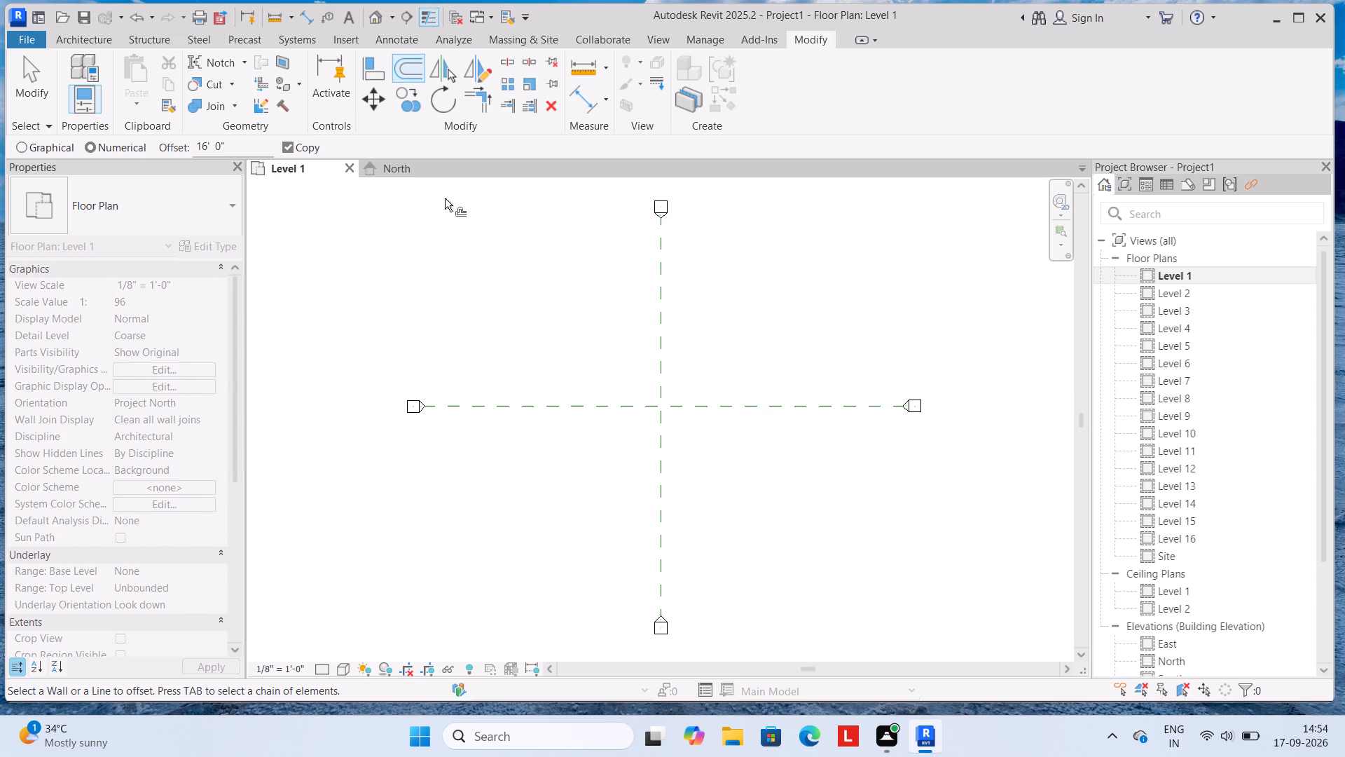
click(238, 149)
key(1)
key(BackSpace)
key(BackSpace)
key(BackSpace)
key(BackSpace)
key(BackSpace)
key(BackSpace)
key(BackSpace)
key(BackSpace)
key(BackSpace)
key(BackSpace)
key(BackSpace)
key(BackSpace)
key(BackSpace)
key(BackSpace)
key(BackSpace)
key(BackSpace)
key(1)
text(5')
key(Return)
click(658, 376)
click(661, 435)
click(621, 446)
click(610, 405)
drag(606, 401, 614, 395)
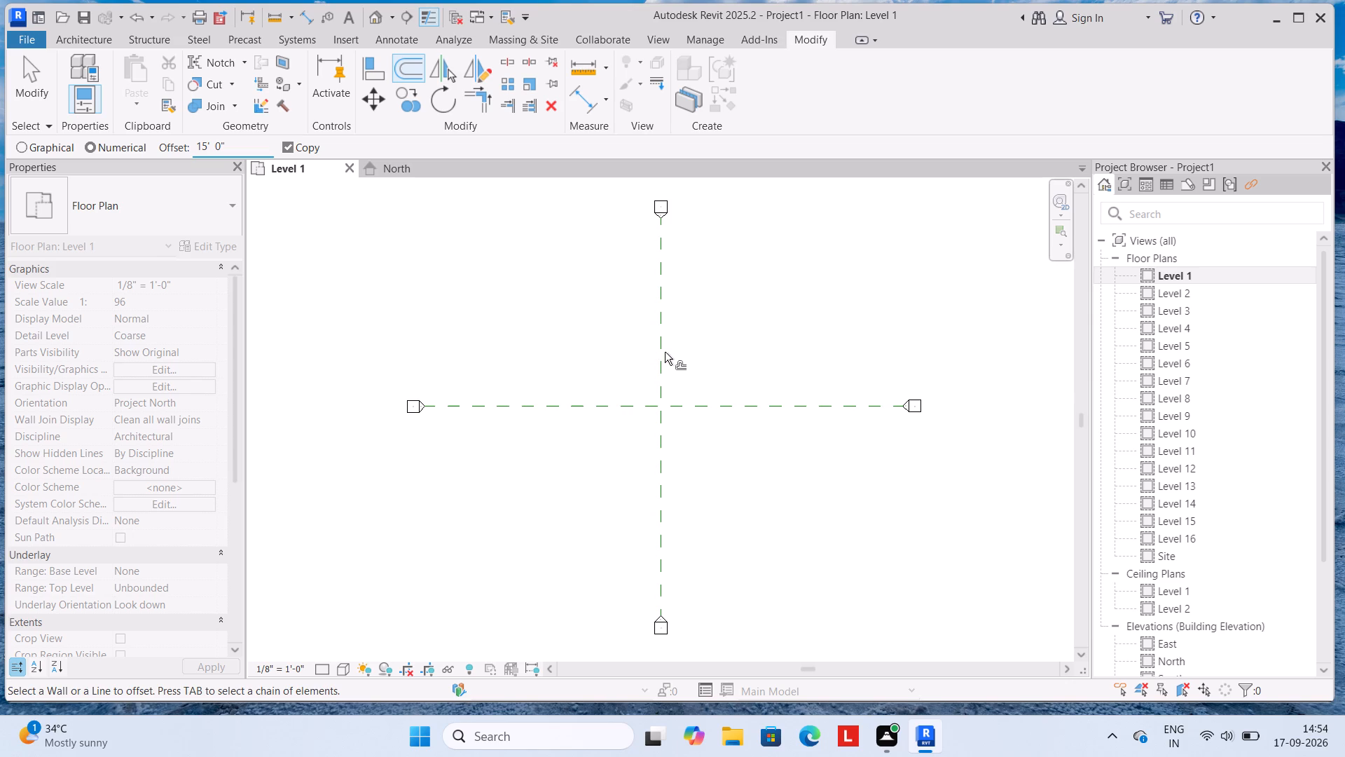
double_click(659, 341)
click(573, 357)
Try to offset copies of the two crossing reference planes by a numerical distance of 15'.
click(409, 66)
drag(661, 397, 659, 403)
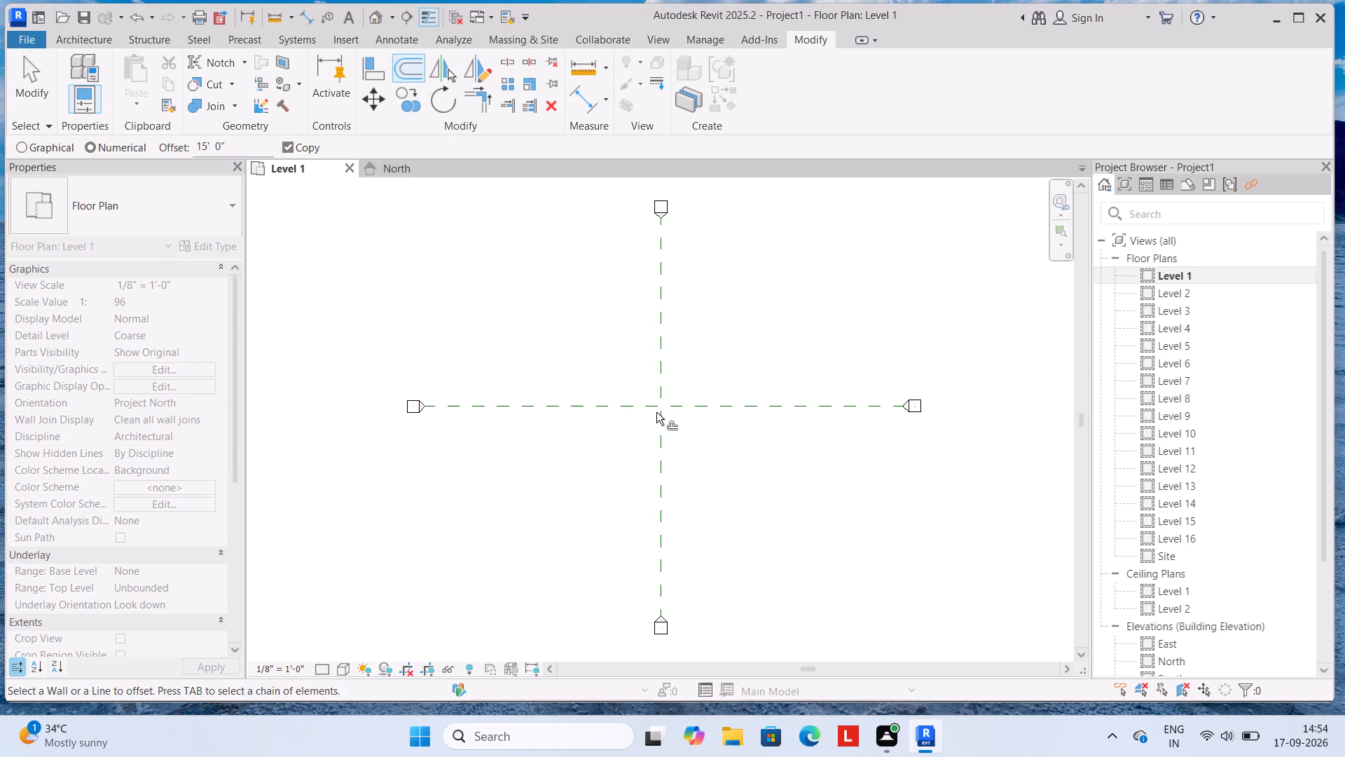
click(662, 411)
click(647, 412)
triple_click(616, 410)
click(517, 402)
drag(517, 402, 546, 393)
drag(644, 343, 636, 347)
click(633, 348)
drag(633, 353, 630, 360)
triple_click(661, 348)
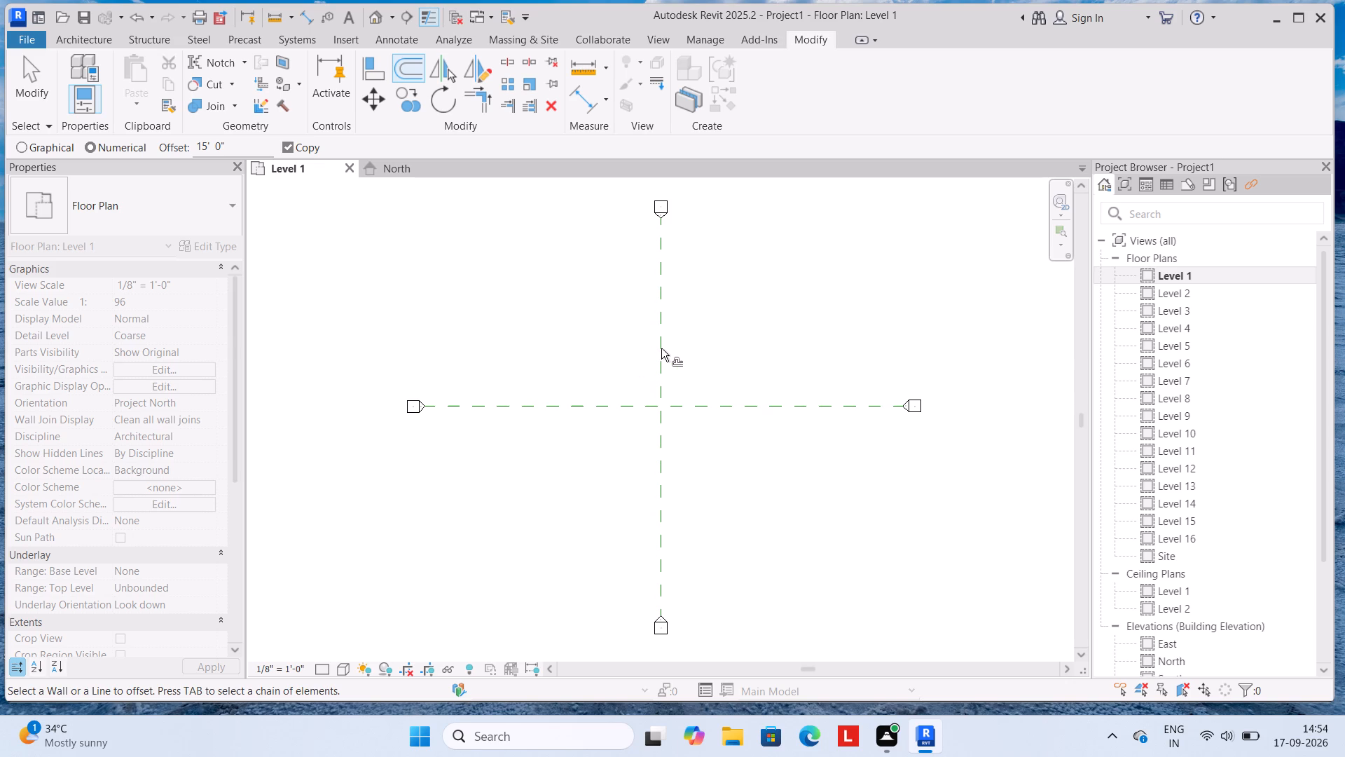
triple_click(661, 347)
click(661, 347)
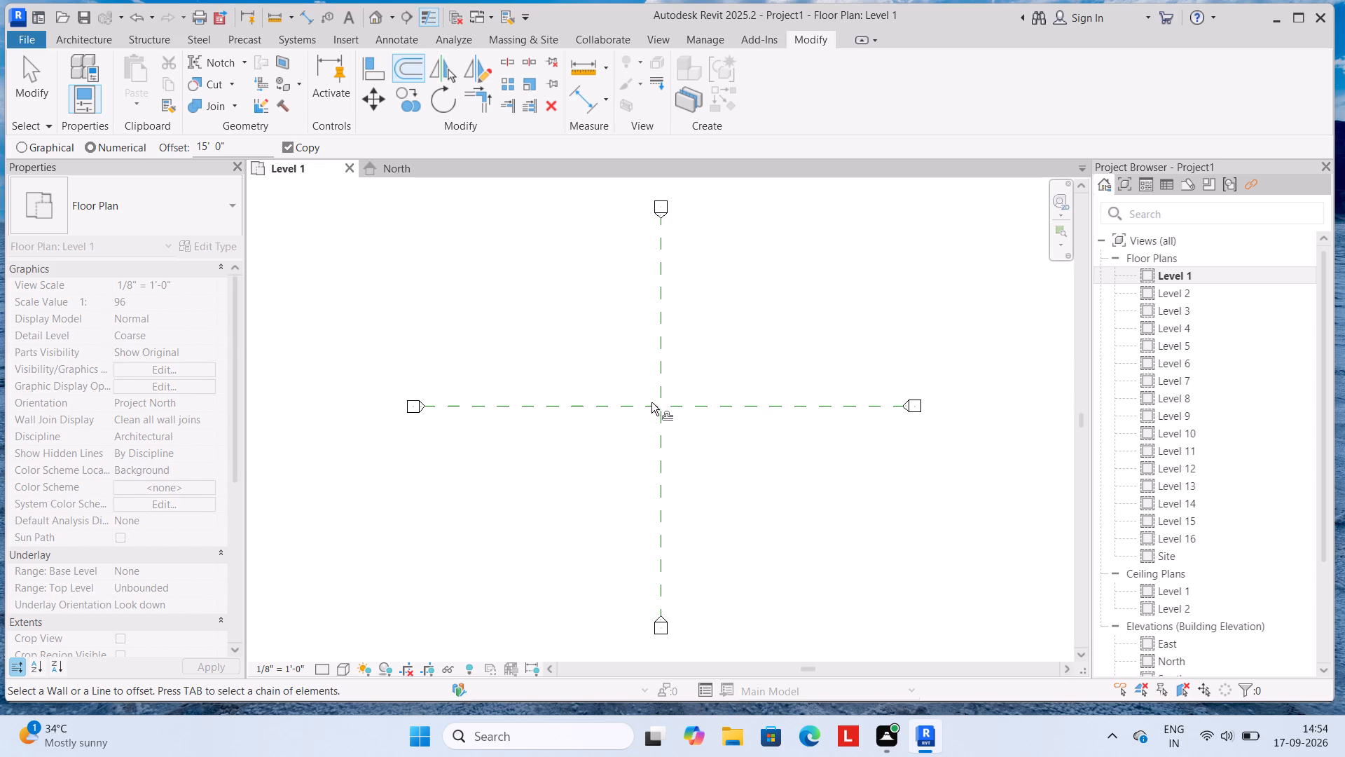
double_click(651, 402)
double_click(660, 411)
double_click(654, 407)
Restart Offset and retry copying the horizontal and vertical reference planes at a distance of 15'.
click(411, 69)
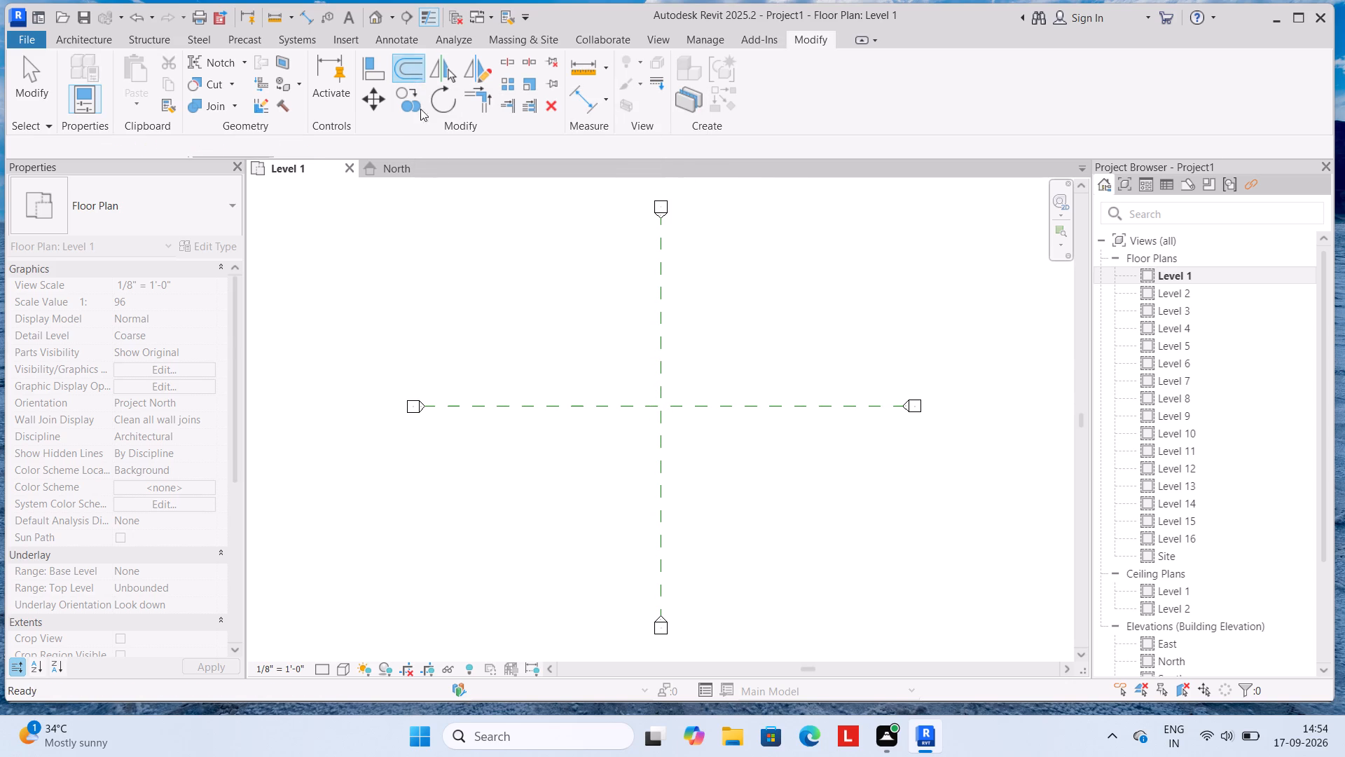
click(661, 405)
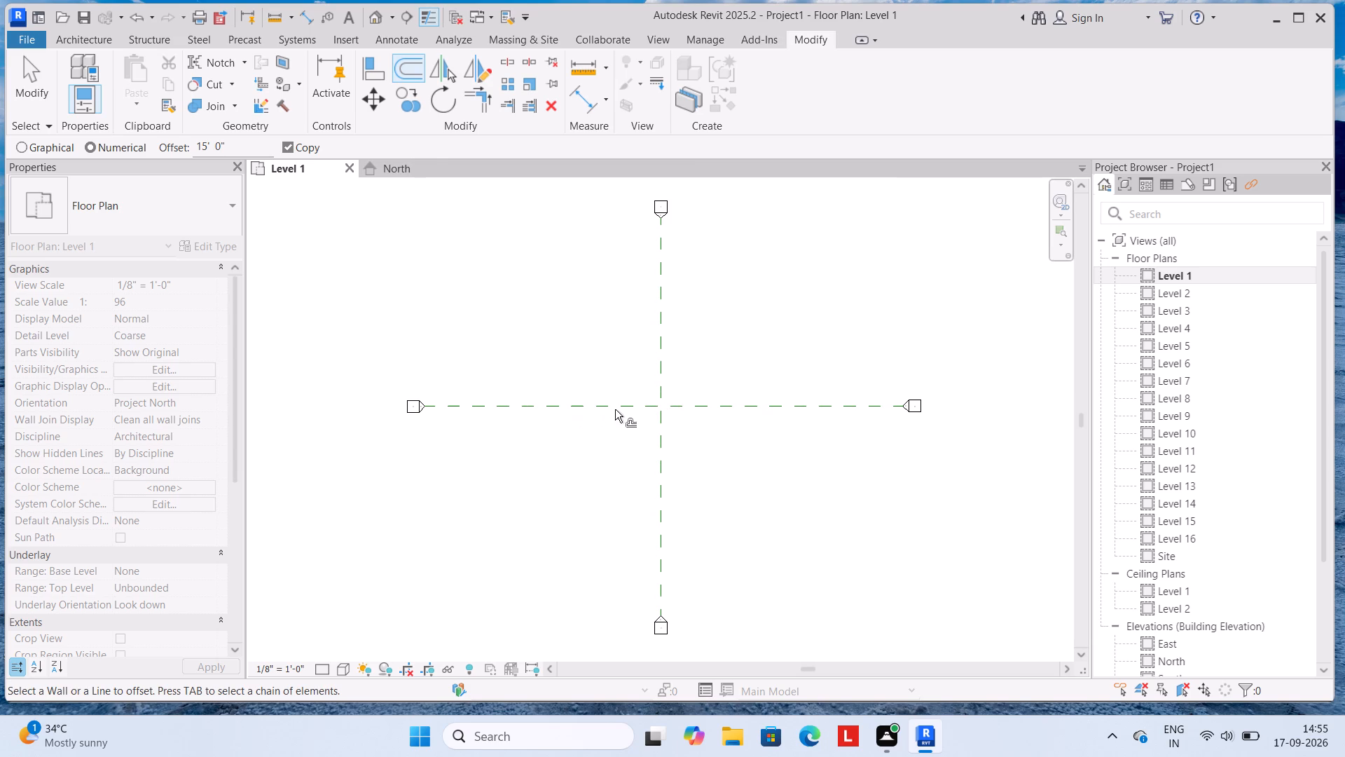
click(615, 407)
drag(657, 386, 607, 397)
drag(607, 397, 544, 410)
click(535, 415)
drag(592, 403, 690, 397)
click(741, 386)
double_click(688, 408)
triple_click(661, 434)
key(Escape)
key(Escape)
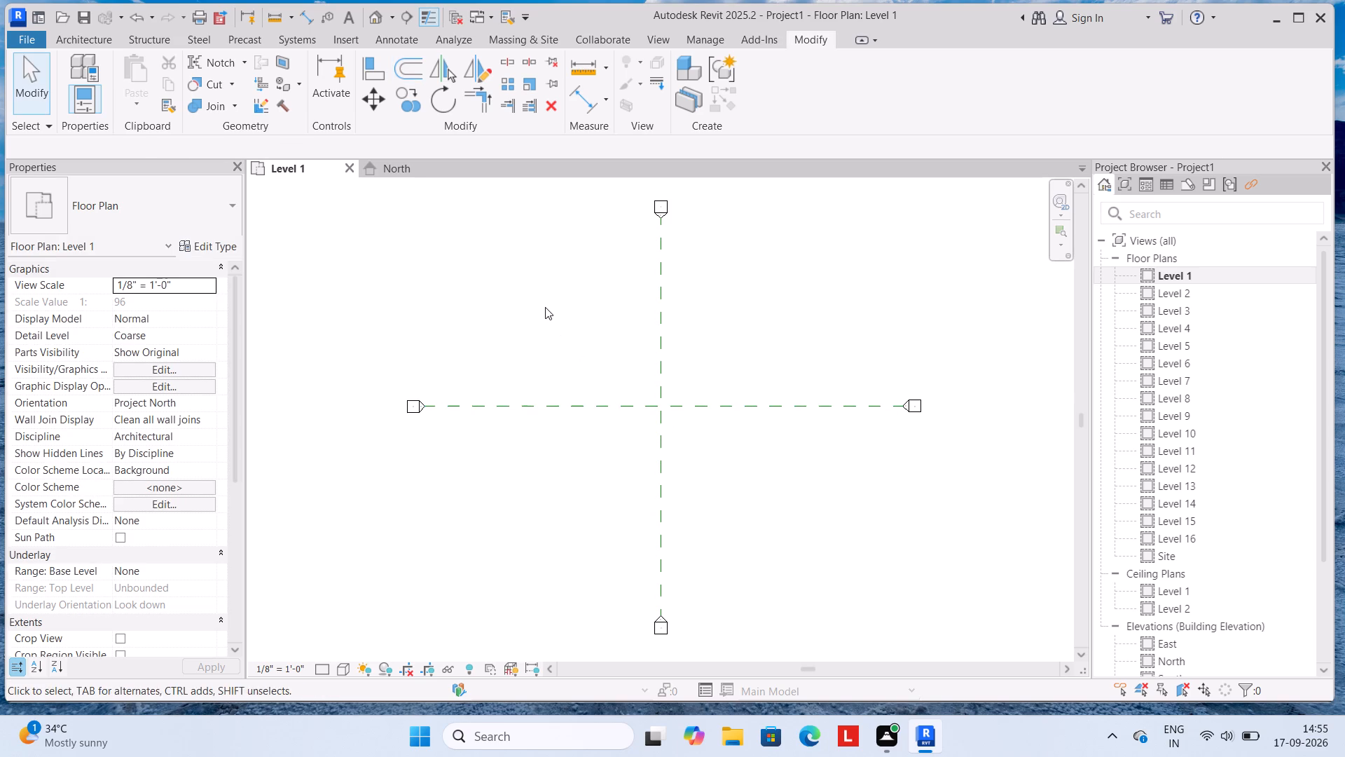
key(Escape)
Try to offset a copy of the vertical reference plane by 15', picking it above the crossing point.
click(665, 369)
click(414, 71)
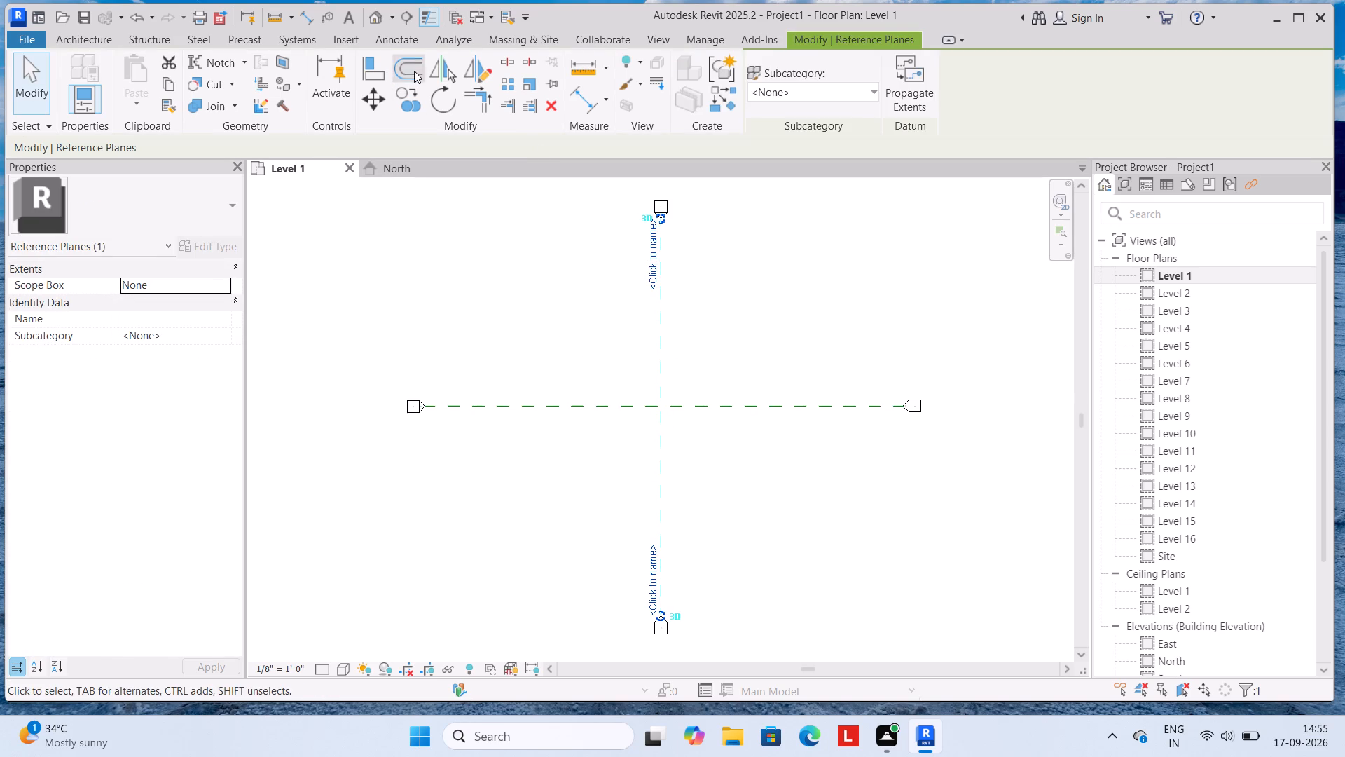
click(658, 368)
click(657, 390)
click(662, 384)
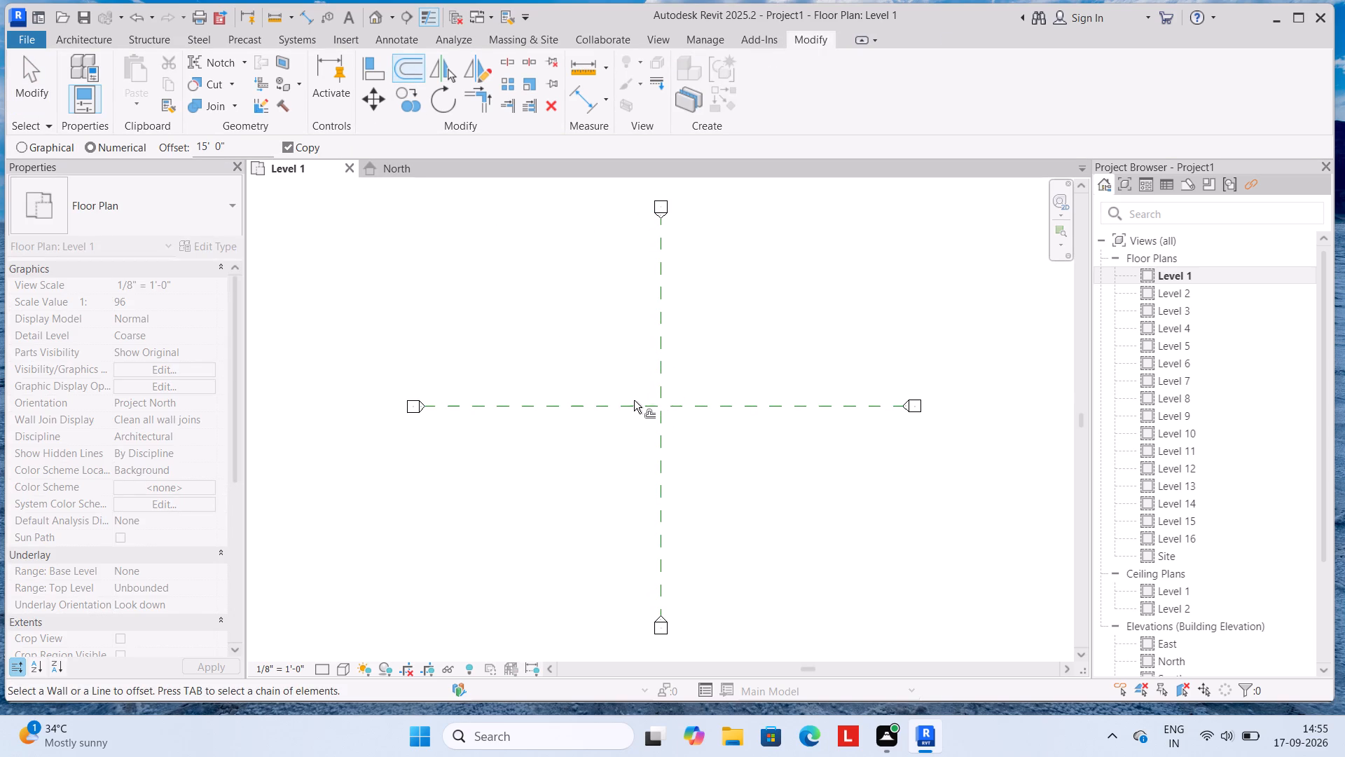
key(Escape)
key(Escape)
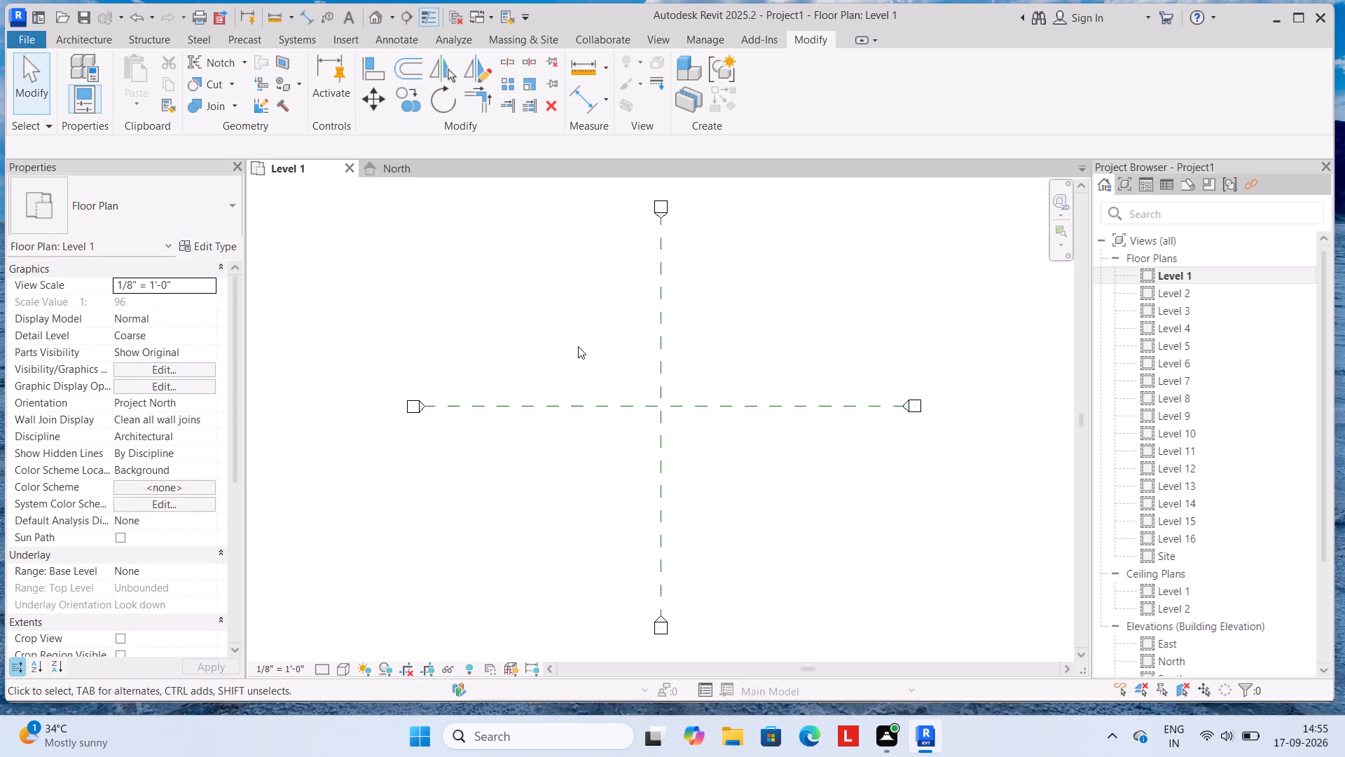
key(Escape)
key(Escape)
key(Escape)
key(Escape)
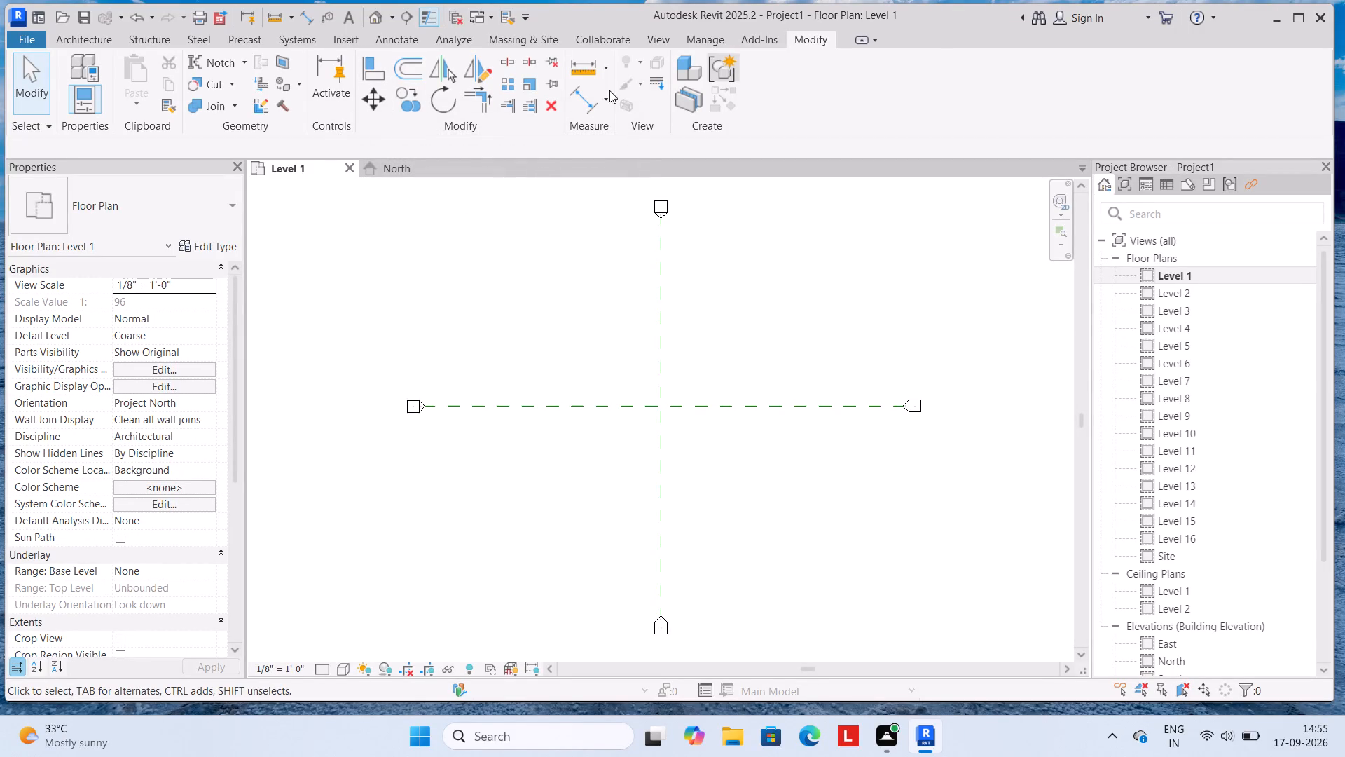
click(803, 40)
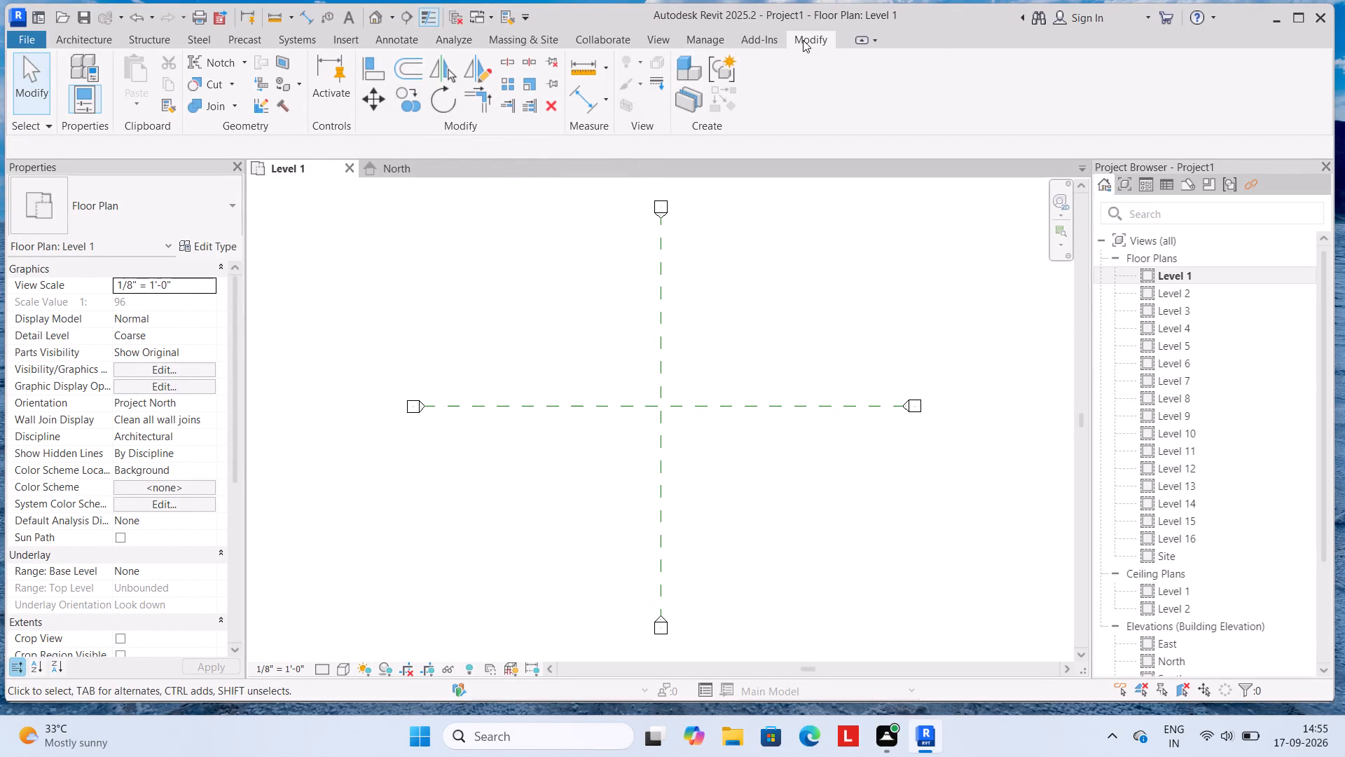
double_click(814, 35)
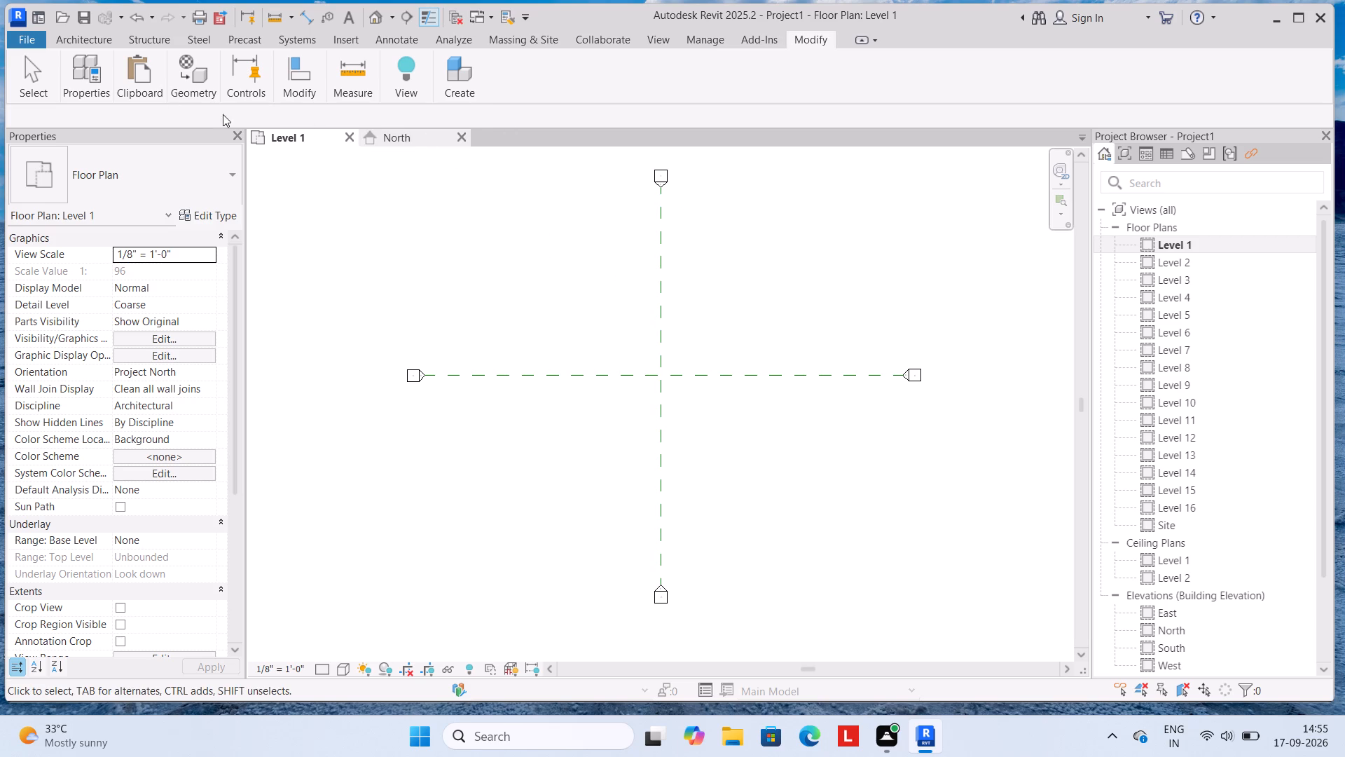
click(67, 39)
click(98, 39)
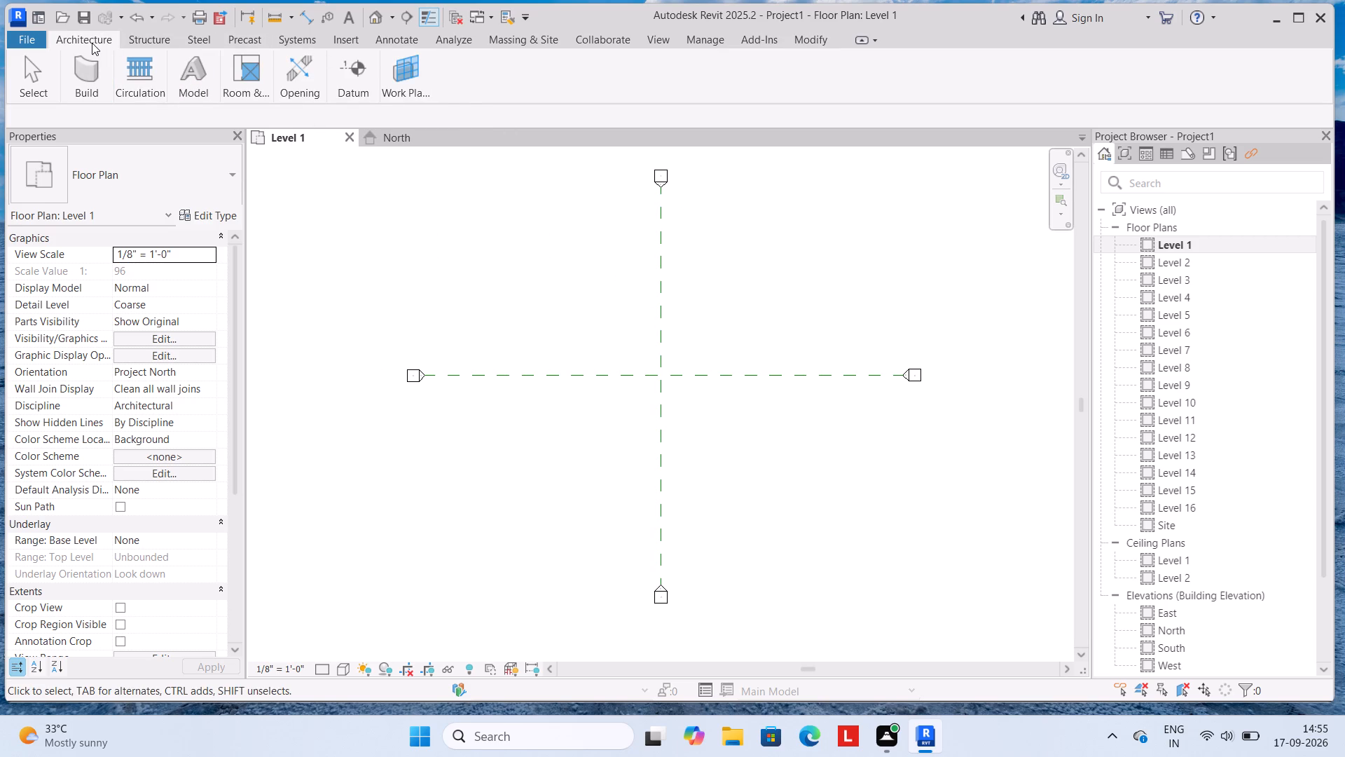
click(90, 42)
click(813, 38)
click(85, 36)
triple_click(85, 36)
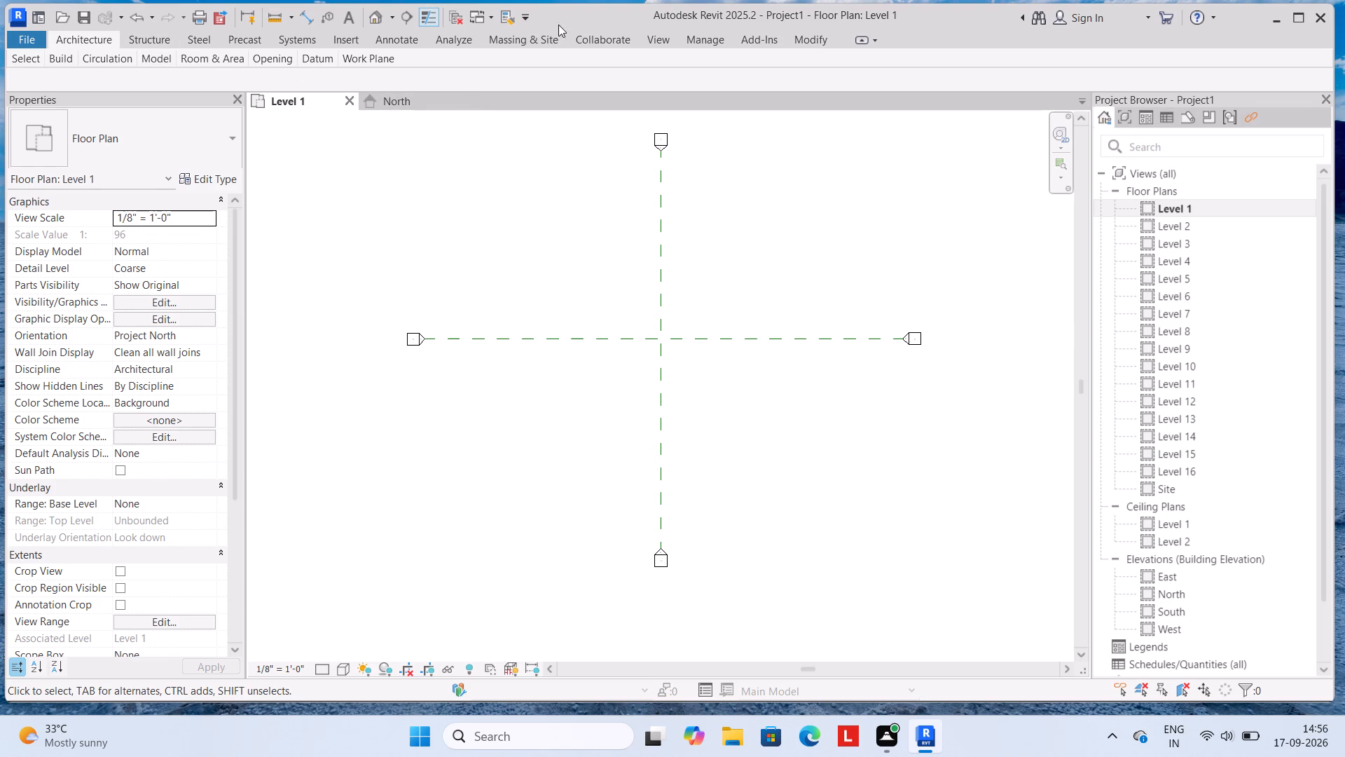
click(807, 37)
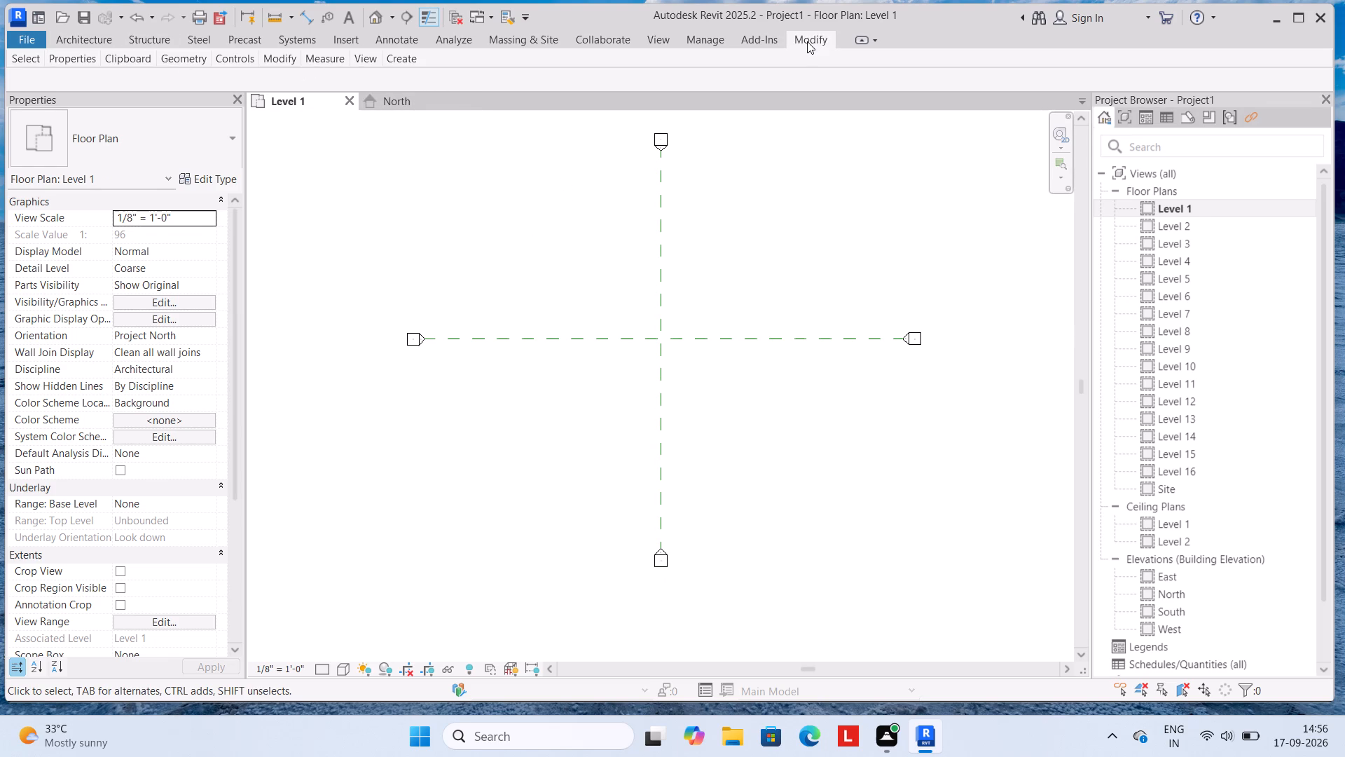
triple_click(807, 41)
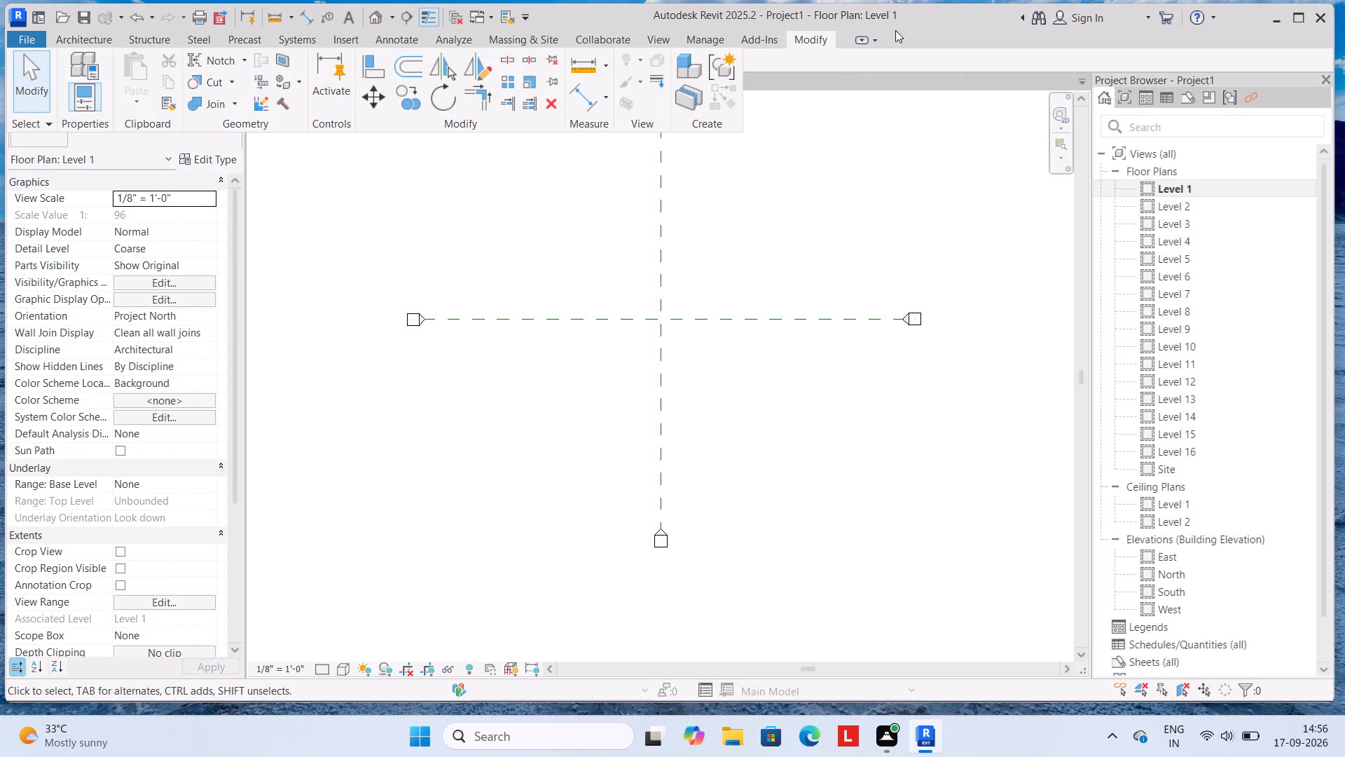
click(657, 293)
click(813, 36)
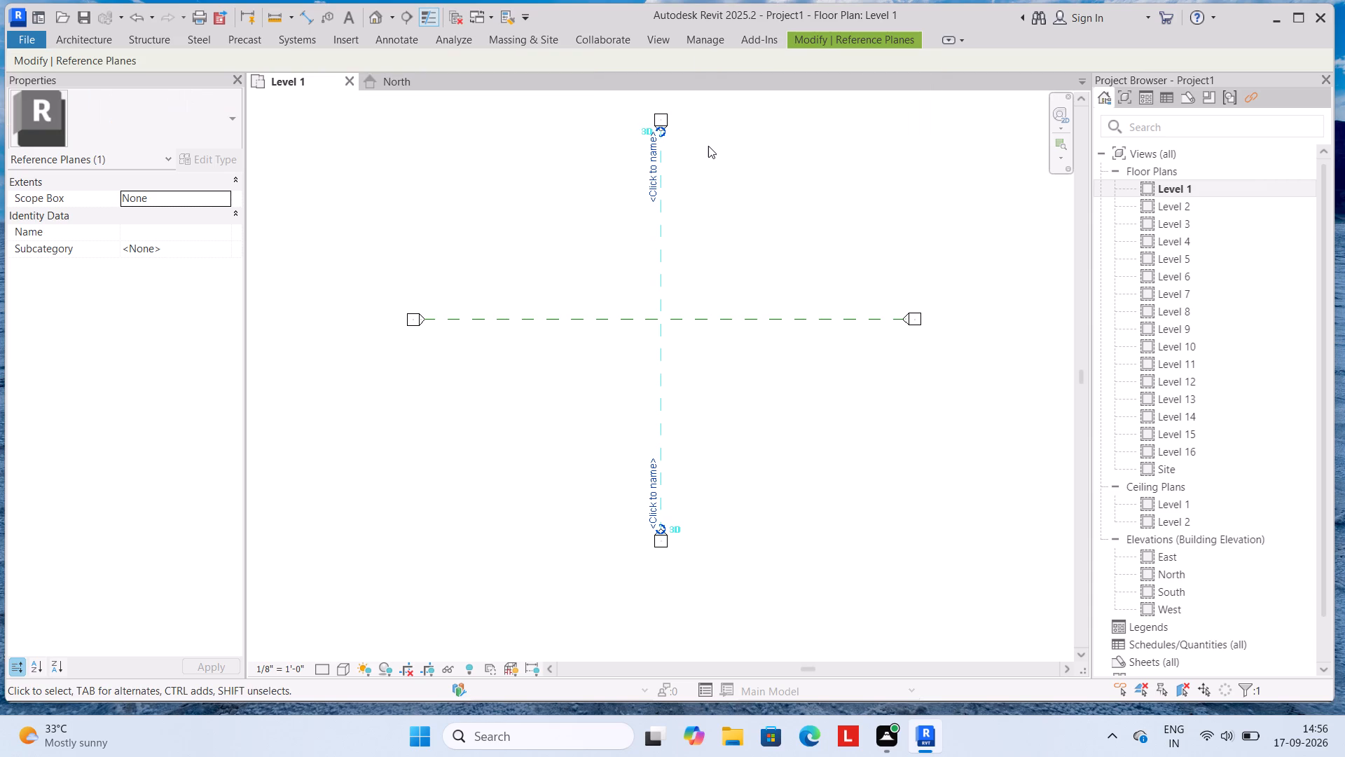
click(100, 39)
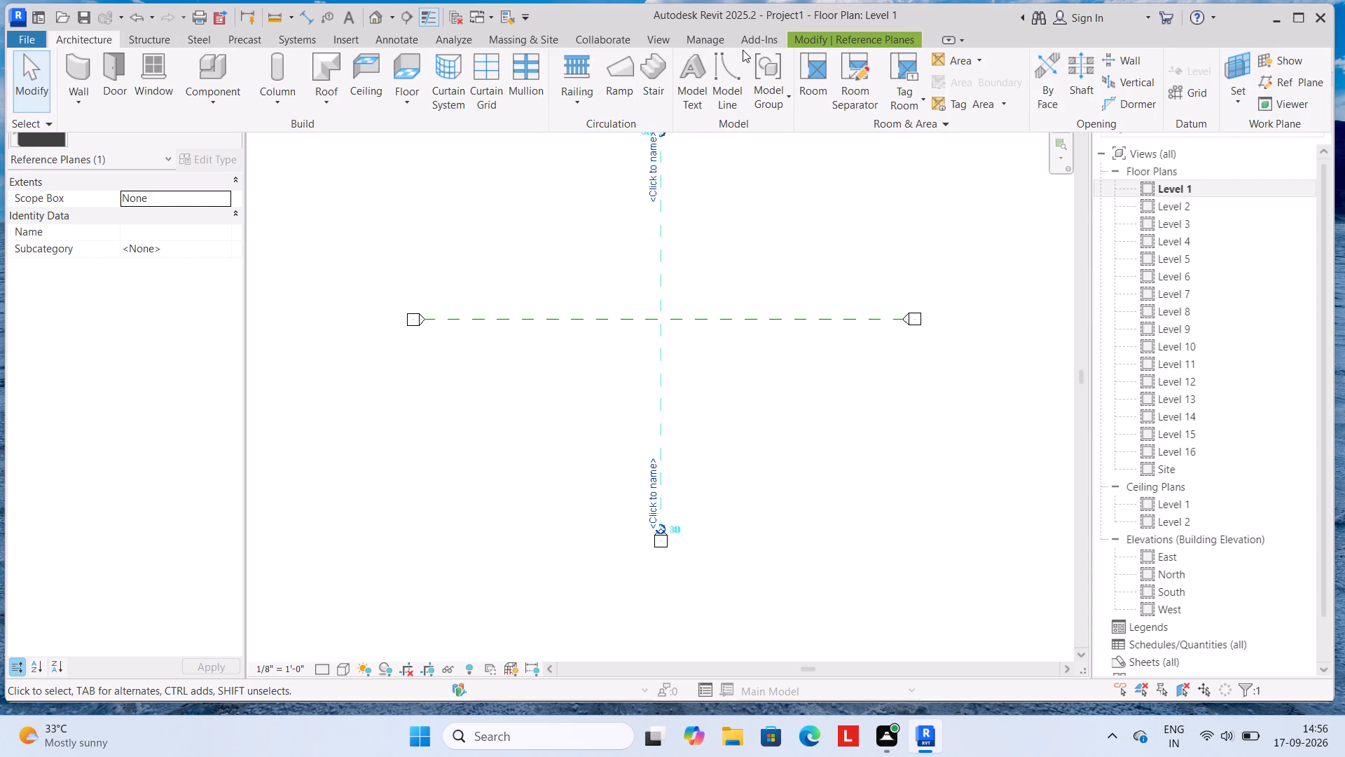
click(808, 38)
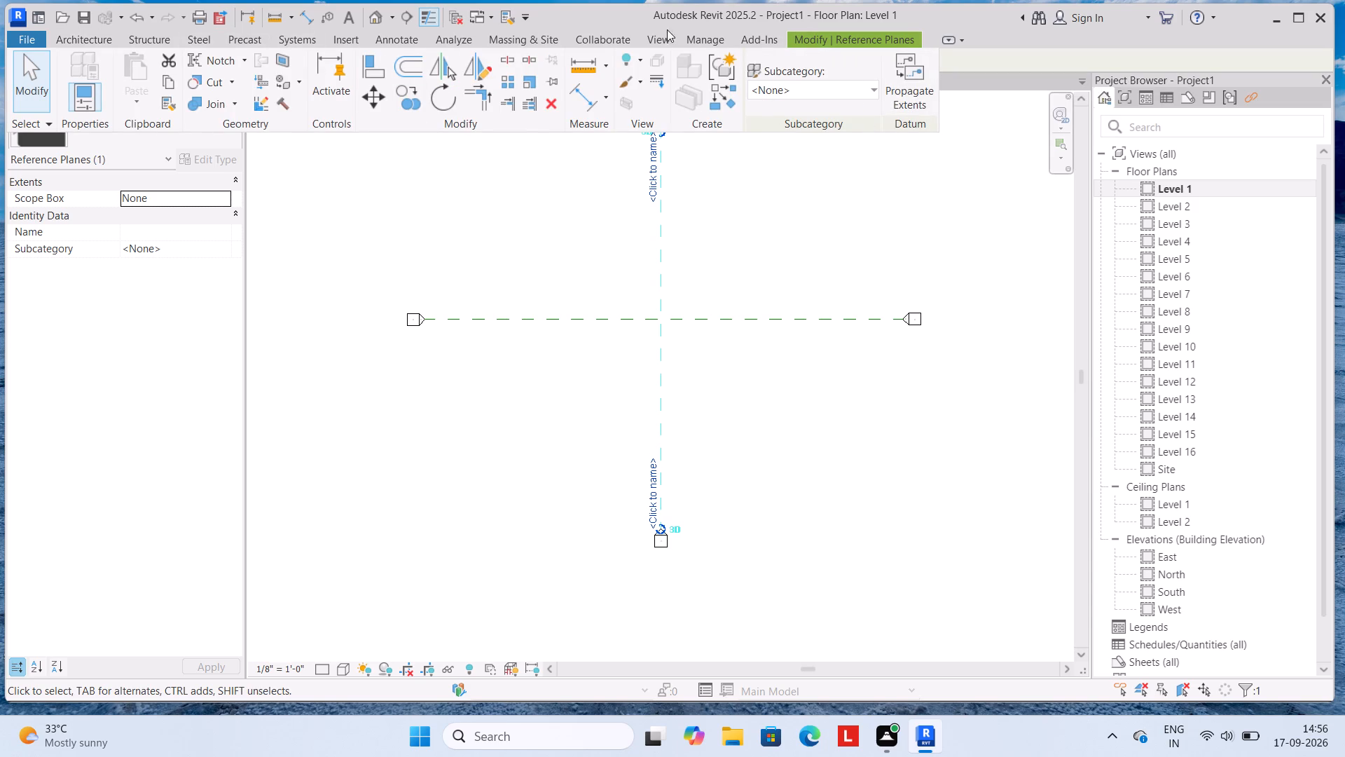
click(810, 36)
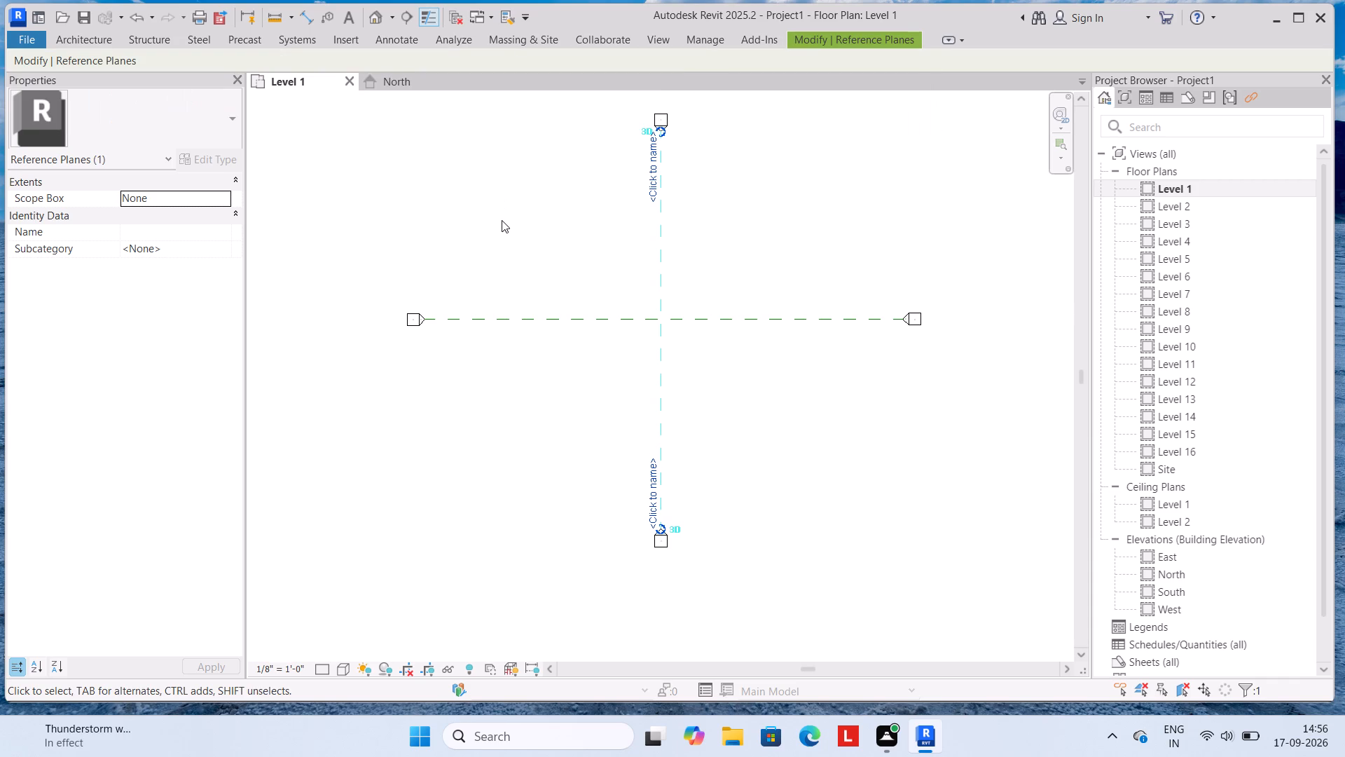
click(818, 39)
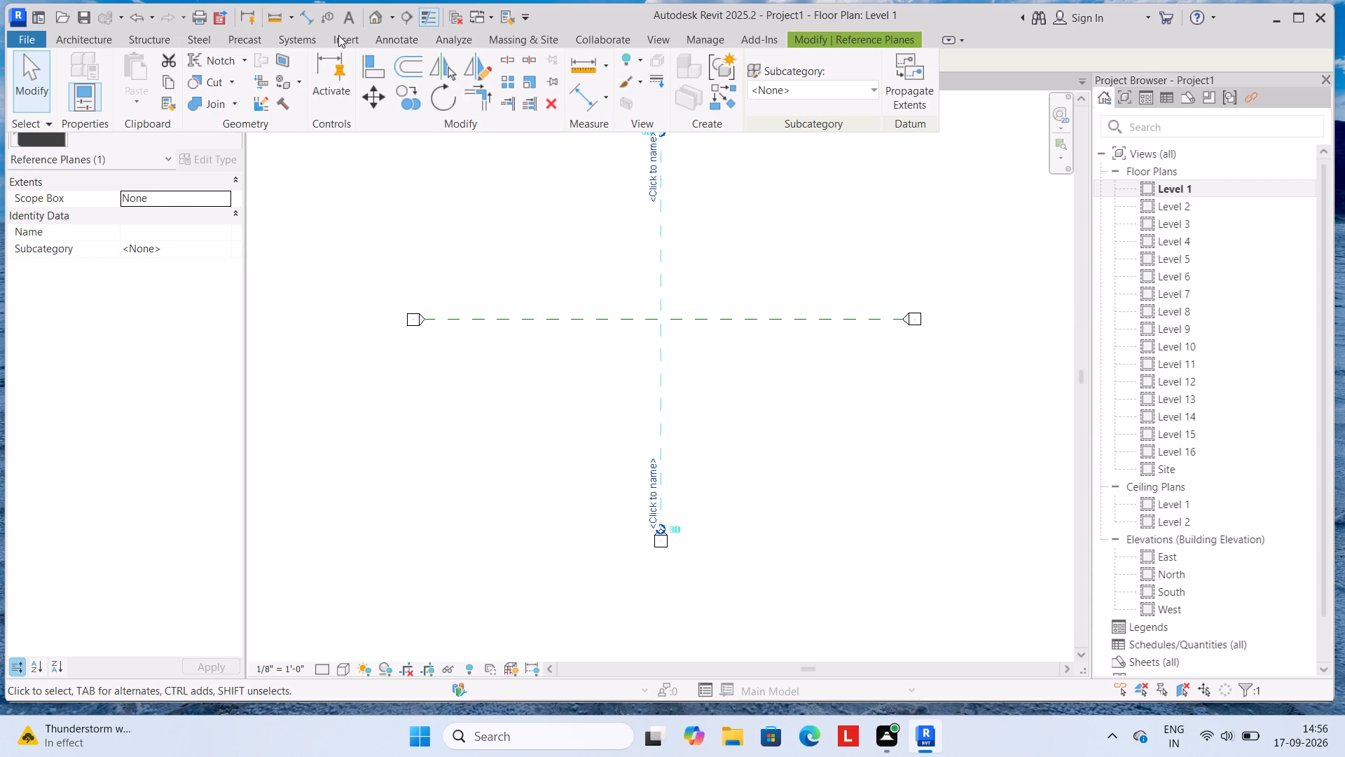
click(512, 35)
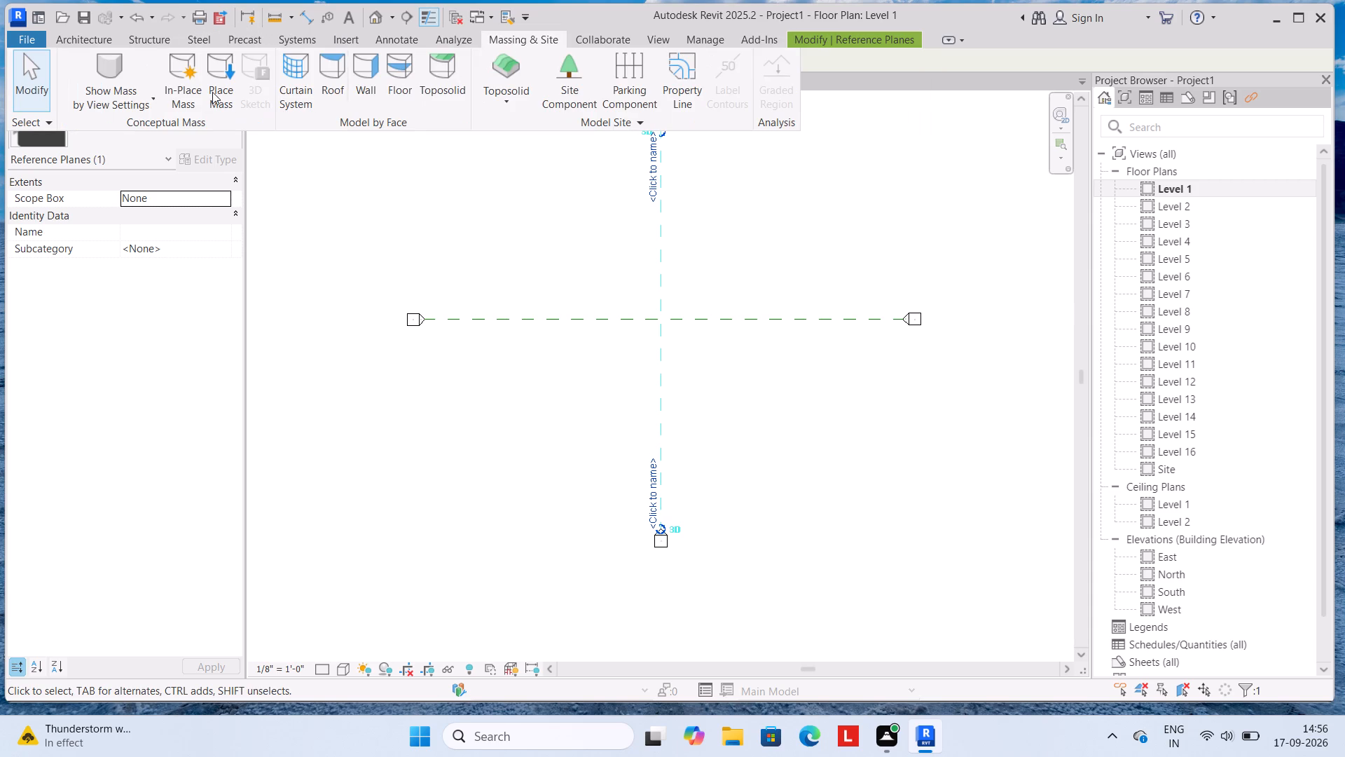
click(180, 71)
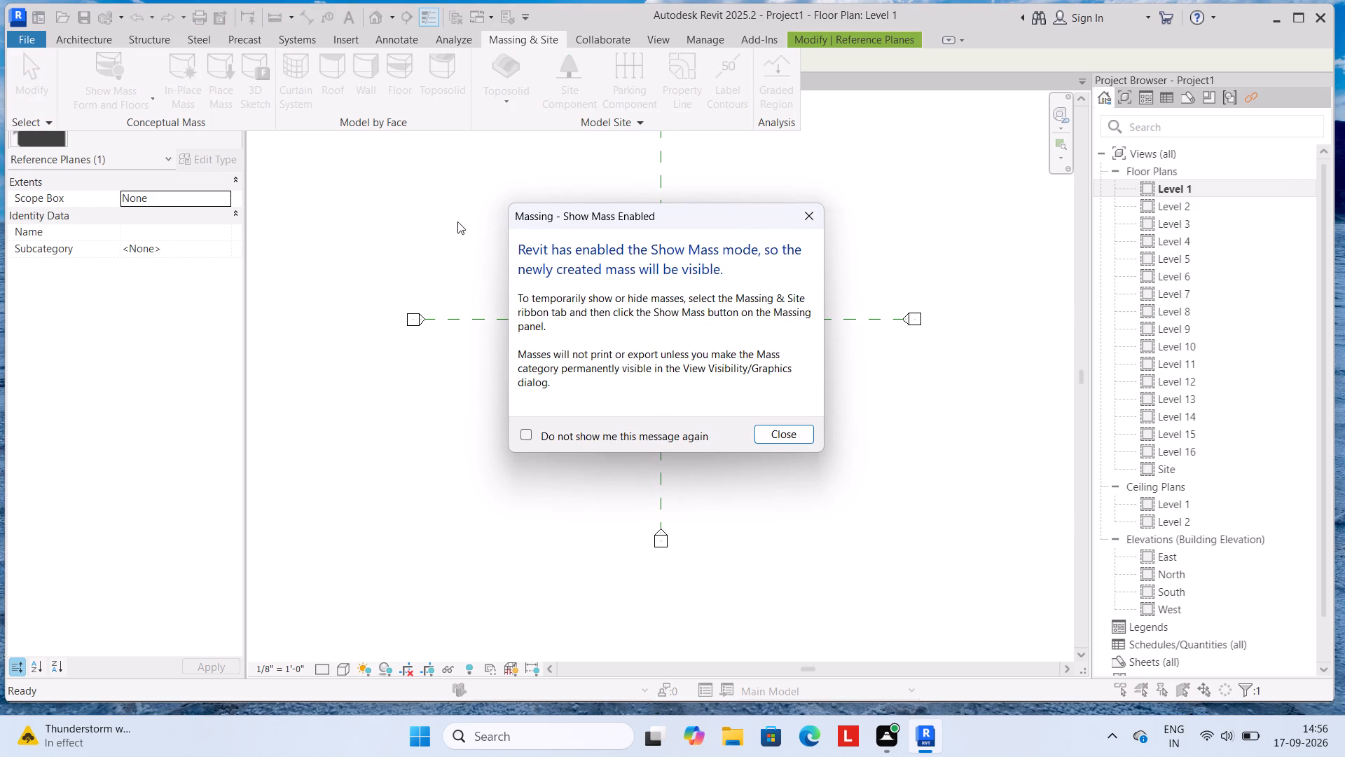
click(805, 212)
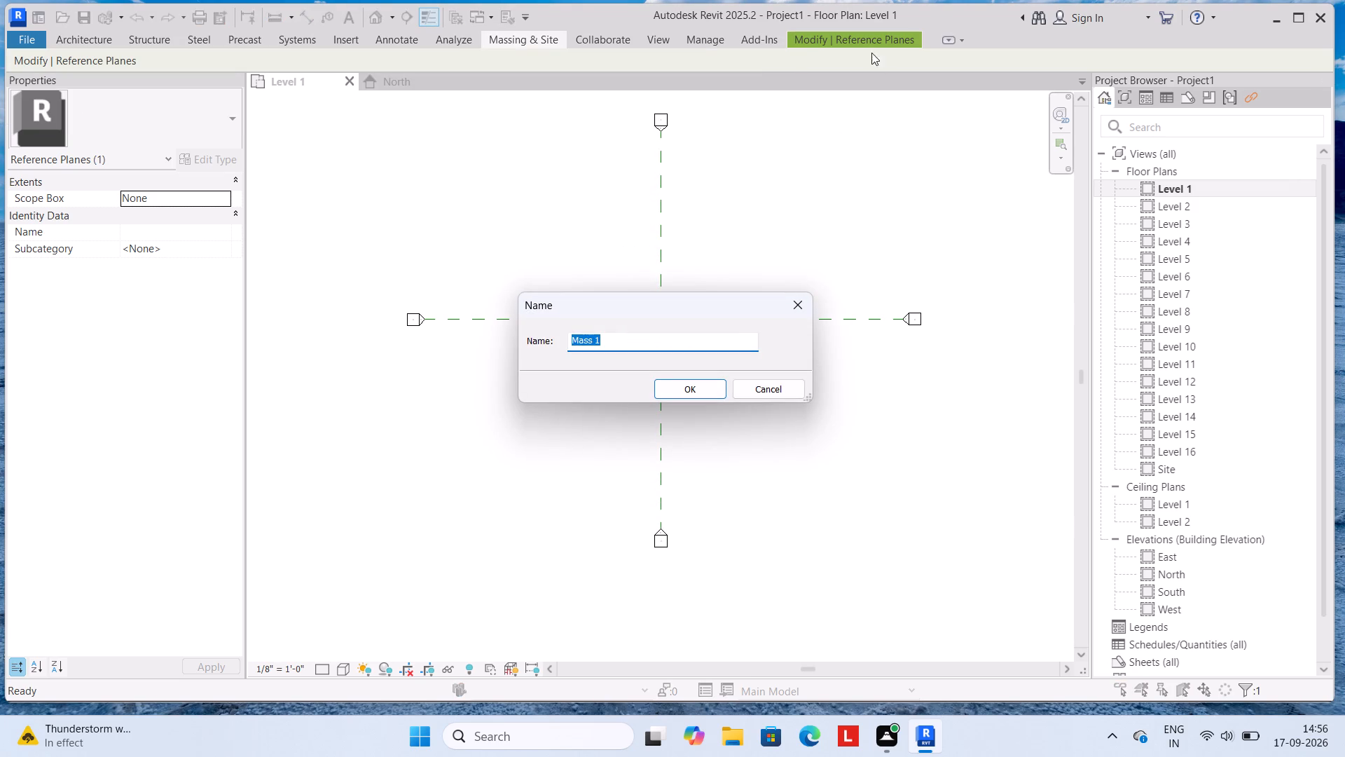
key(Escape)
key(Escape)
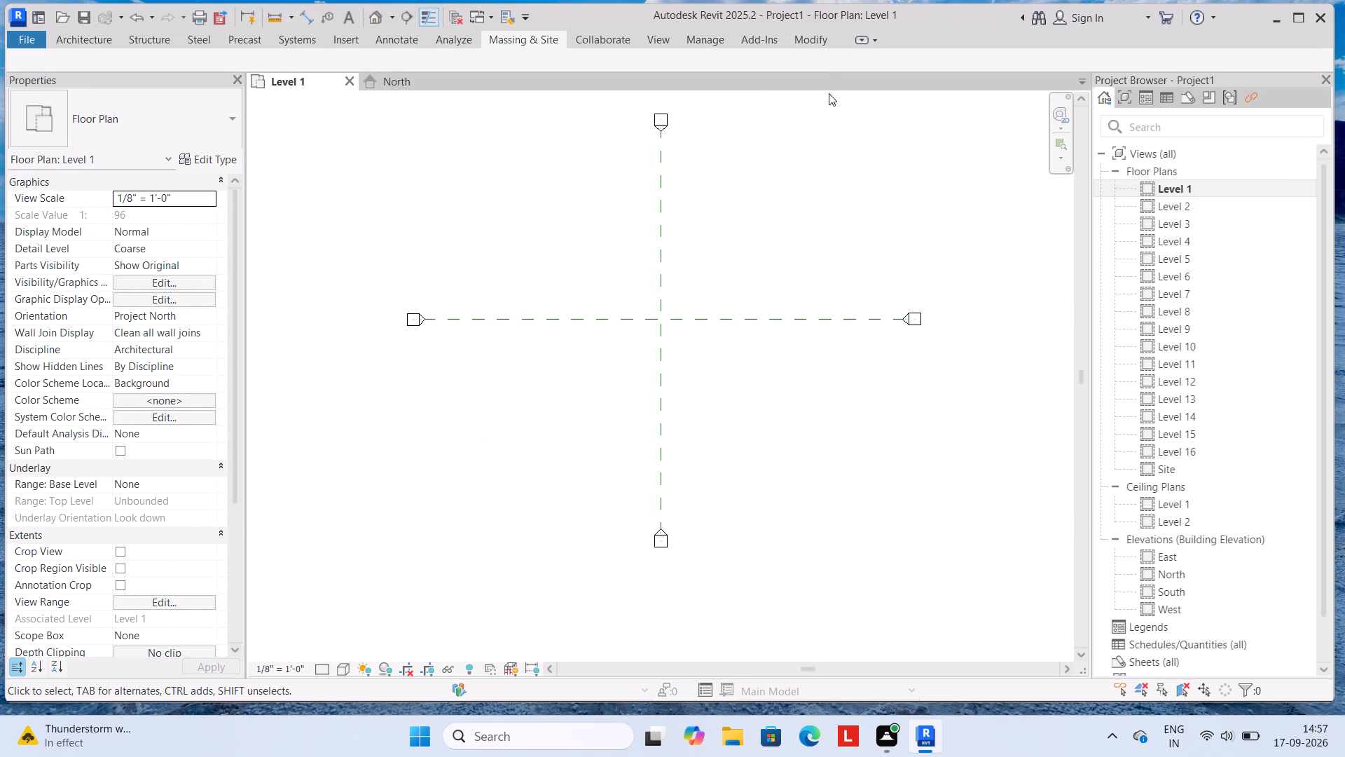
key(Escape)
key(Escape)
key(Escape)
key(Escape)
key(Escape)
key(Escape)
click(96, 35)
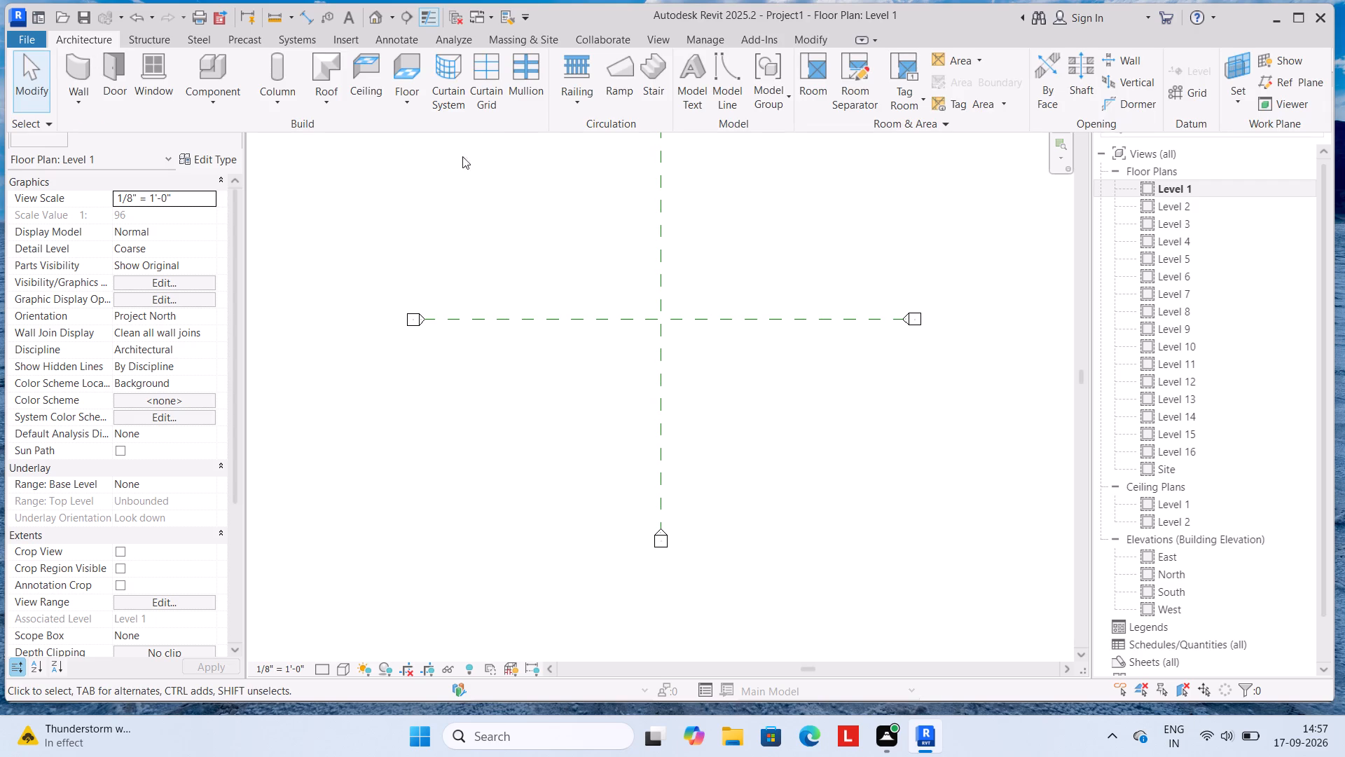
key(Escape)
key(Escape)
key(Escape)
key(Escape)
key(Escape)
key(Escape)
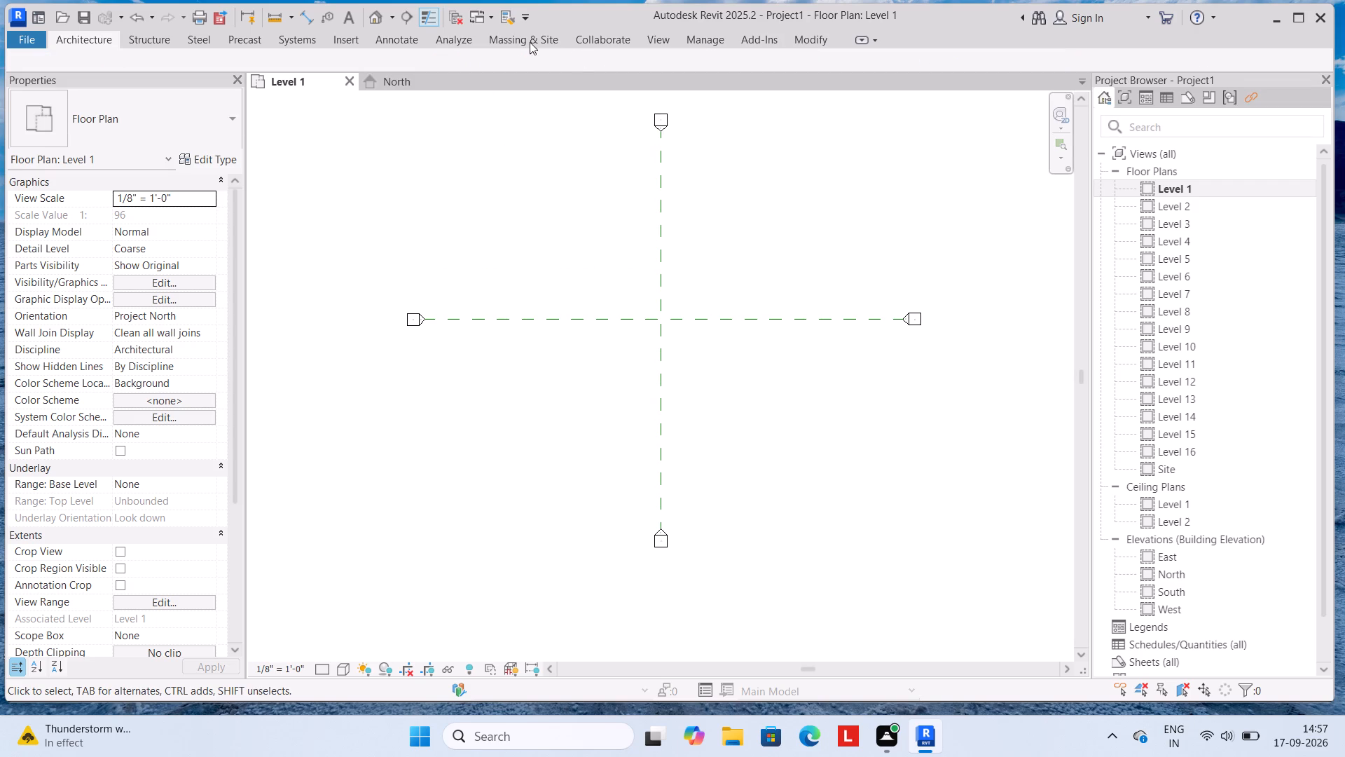
Start a new in-place mass on Level 1, keeping the default name.
click(518, 38)
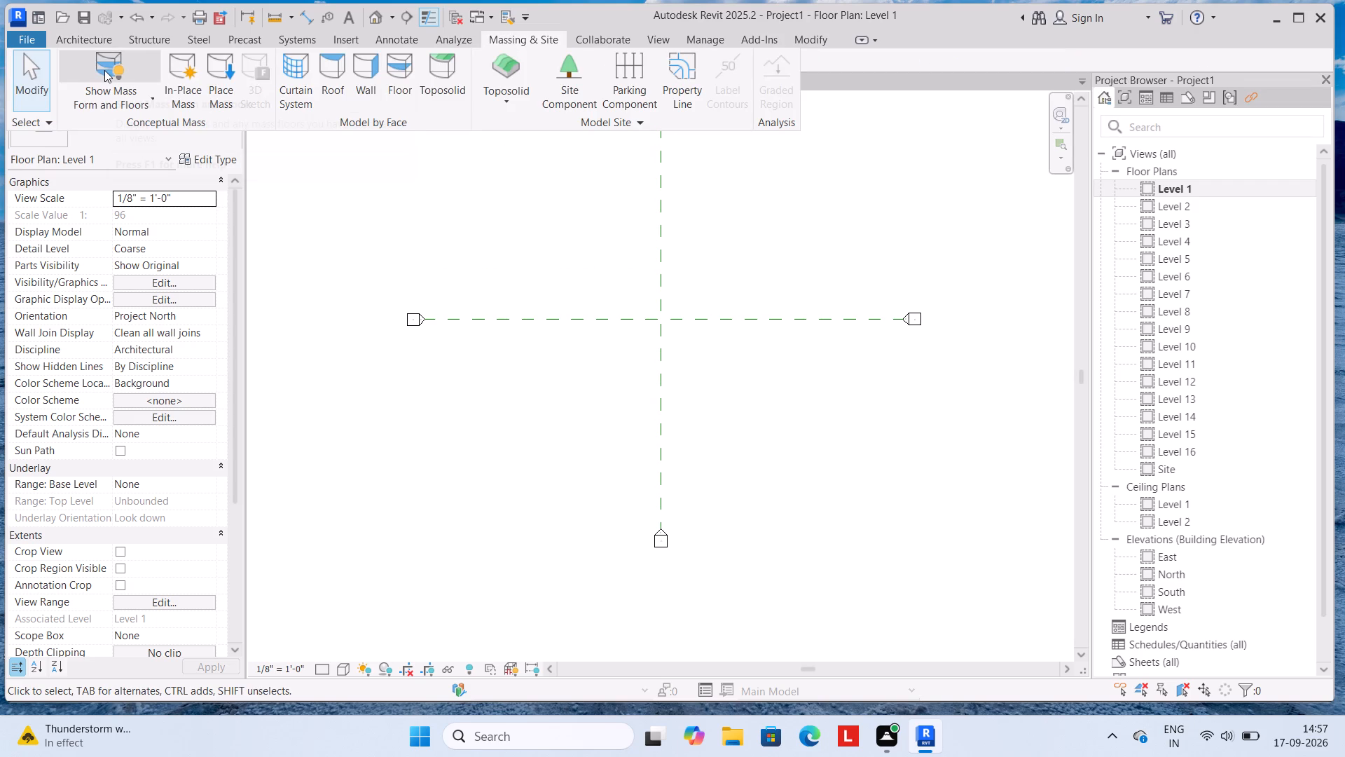
click(176, 62)
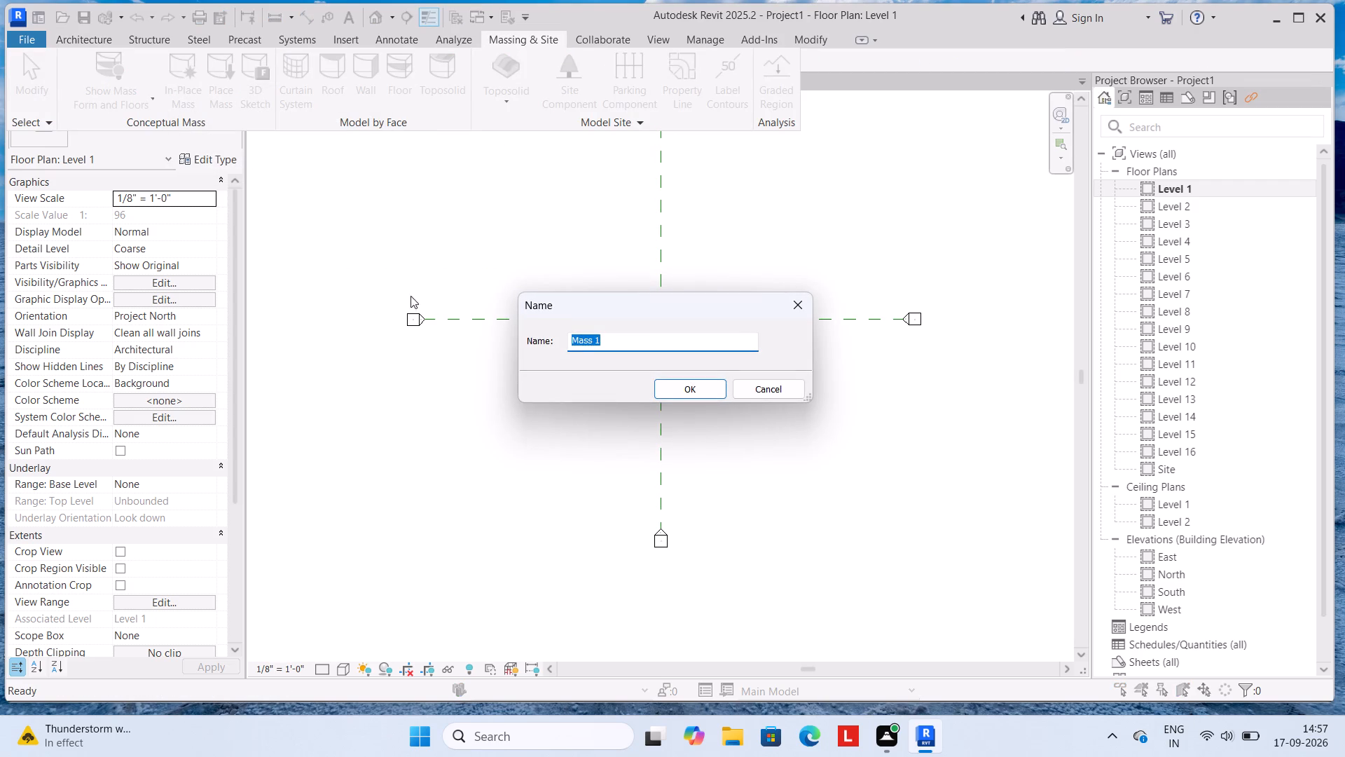
click(680, 387)
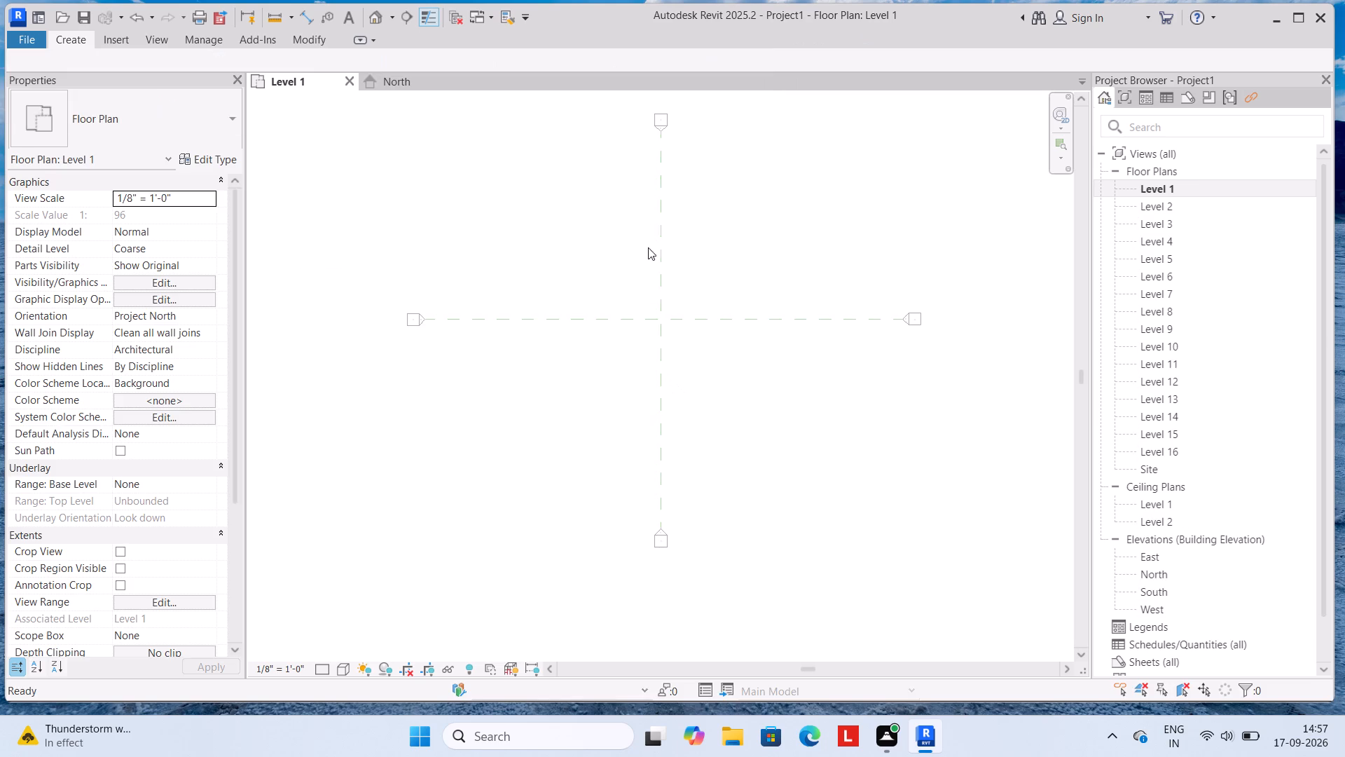
Sketch a three-sided model-line outline around the reference plane crossing: 48' top edge, 48' east side and 52' west side, open at the bottom.
click(305, 39)
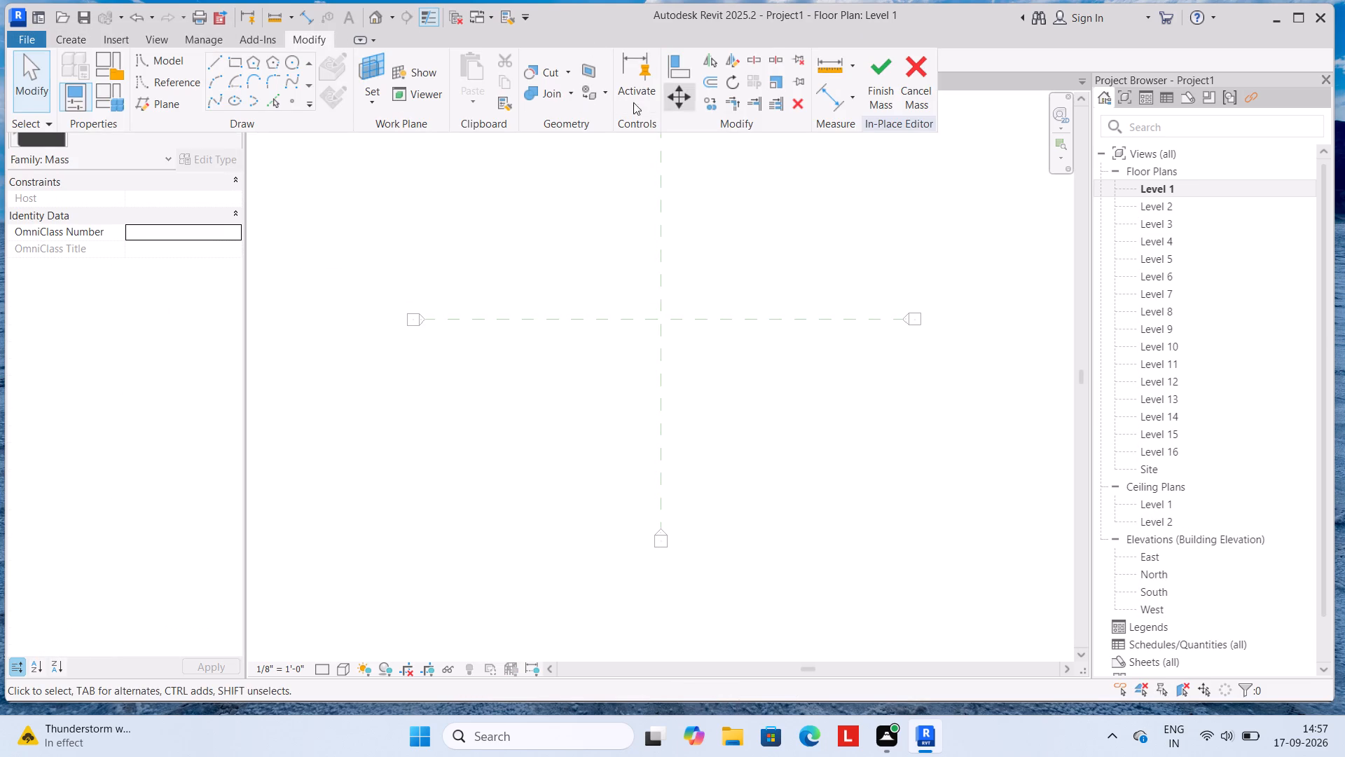
click(214, 60)
click(595, 218)
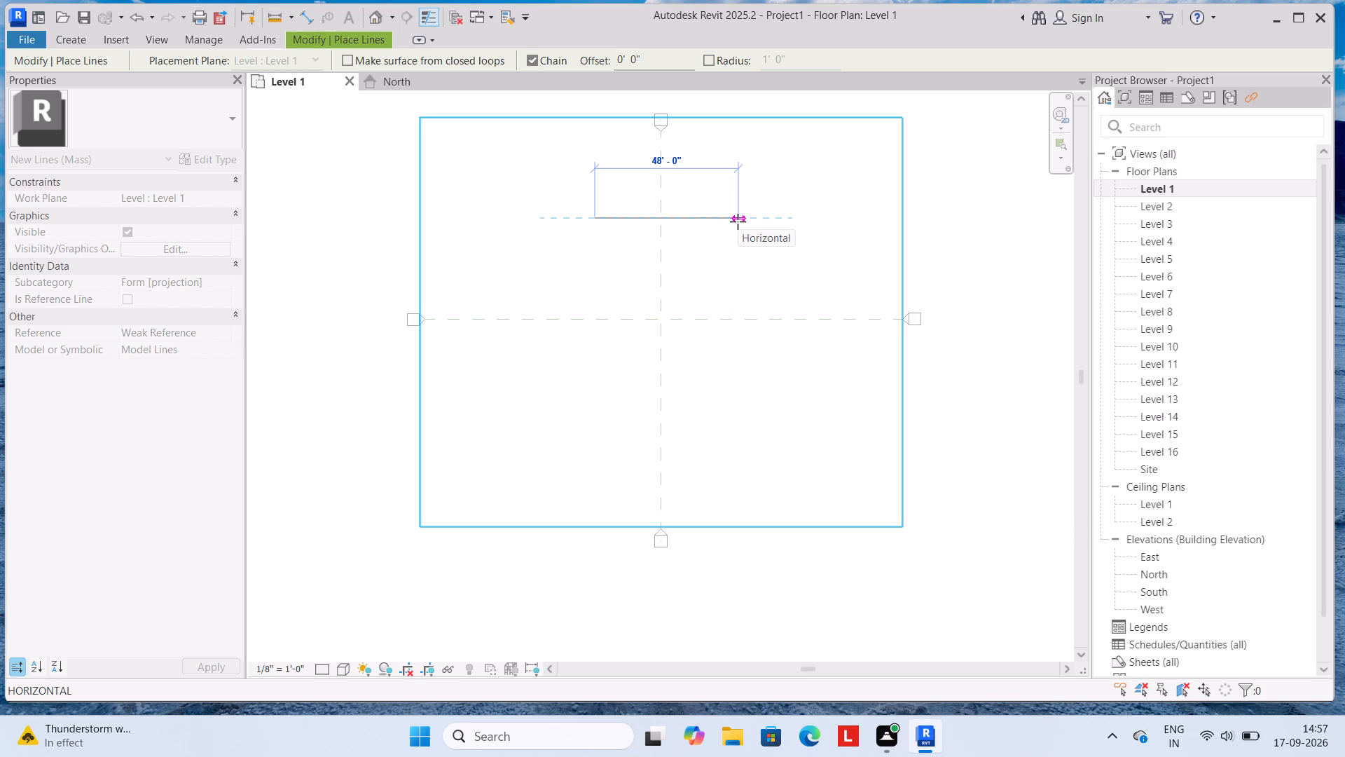
click(738, 221)
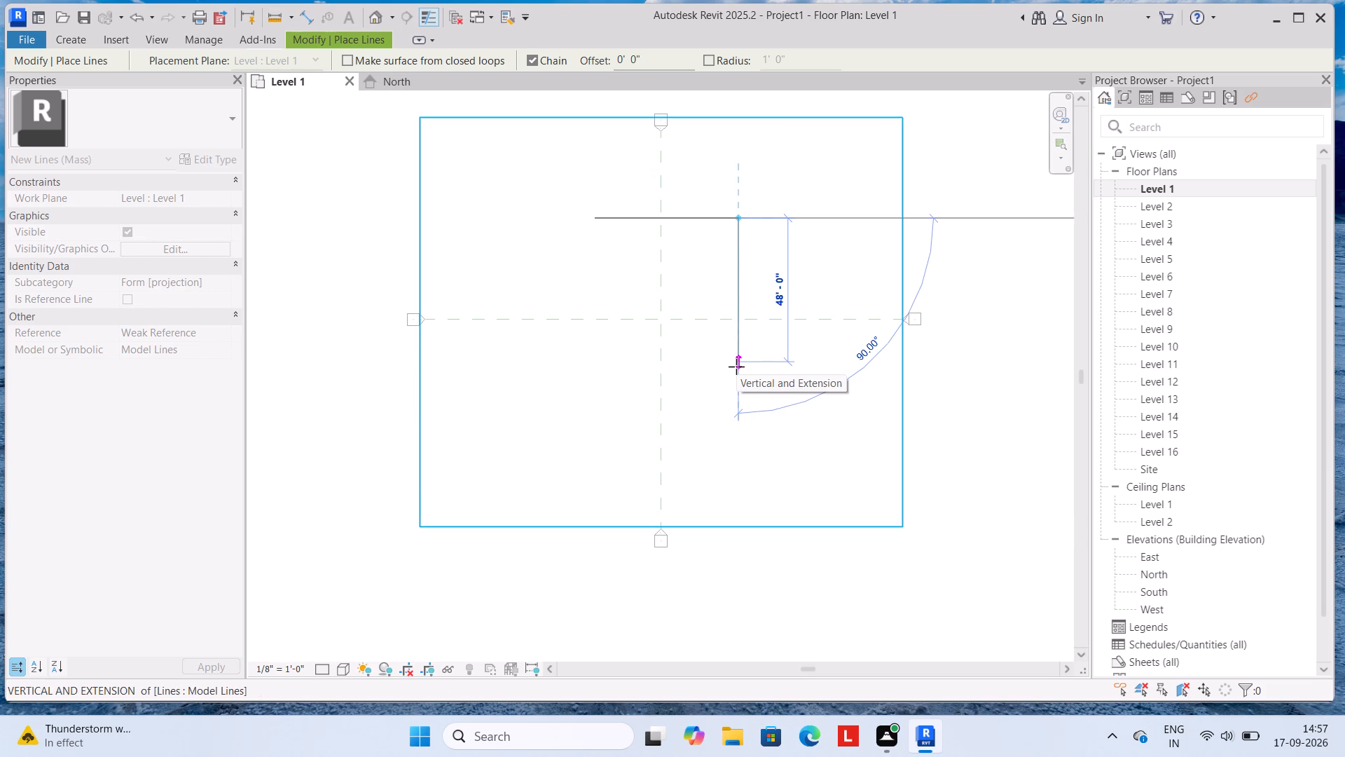
click(736, 367)
key(Escape)
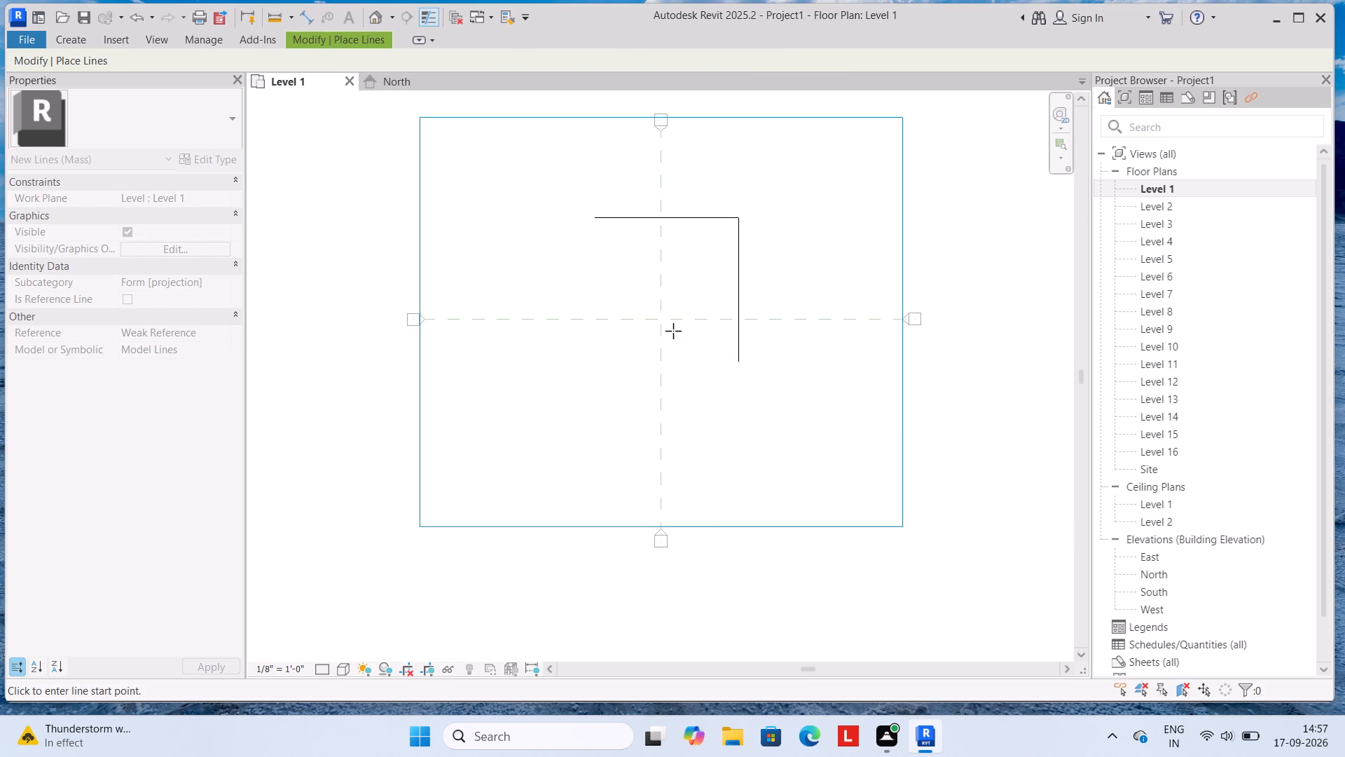
click(593, 223)
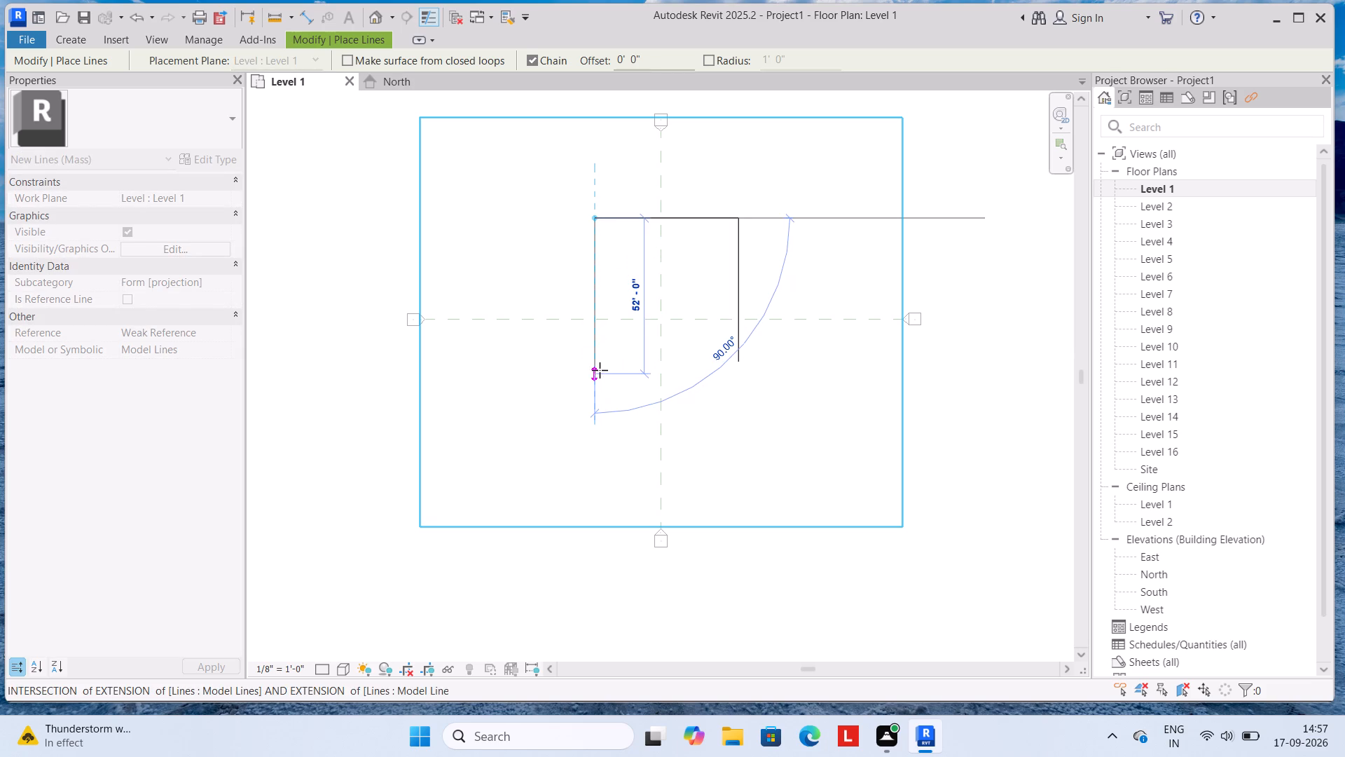
click(600, 370)
key(Escape)
middle_drag(689, 259, 668, 272)
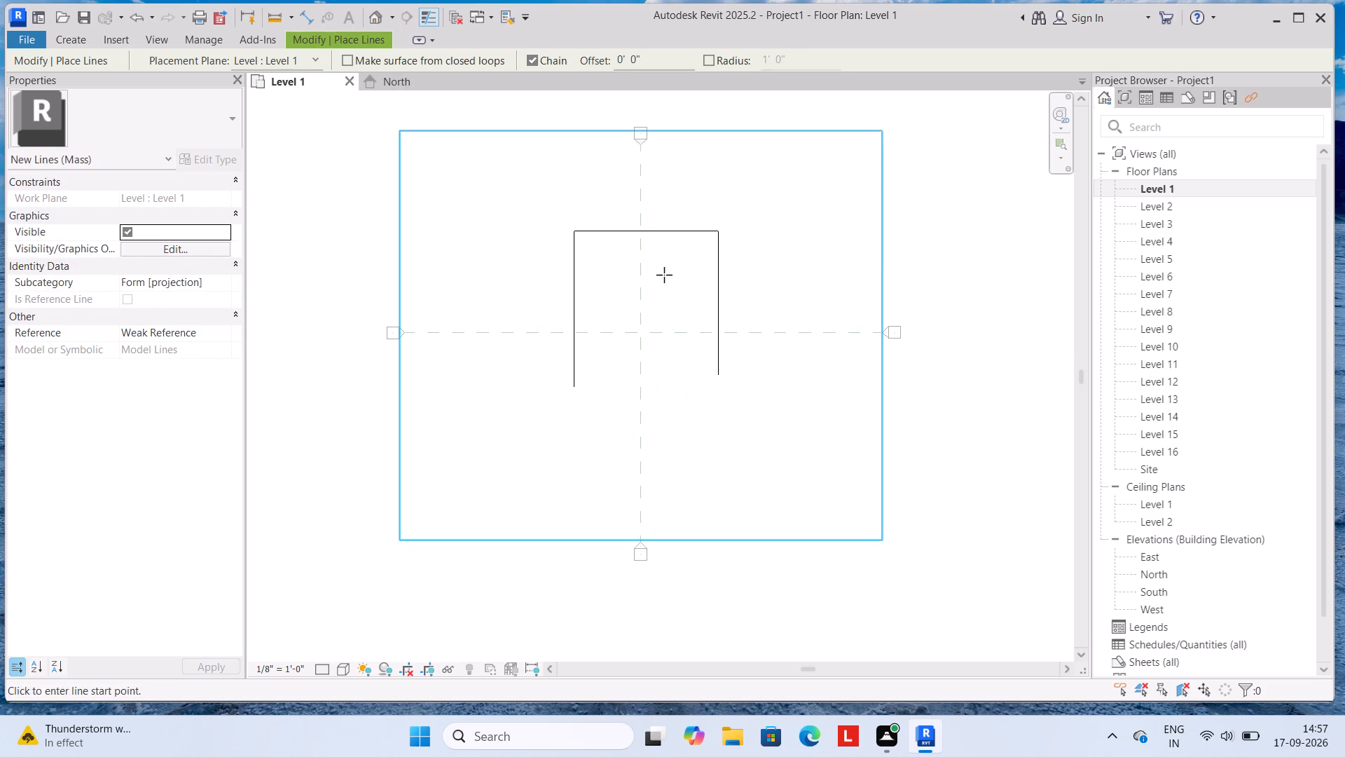
key(Escape)
Measure along the outline's top edge from the vertical reference plane towards the east and west corners.
click(306, 39)
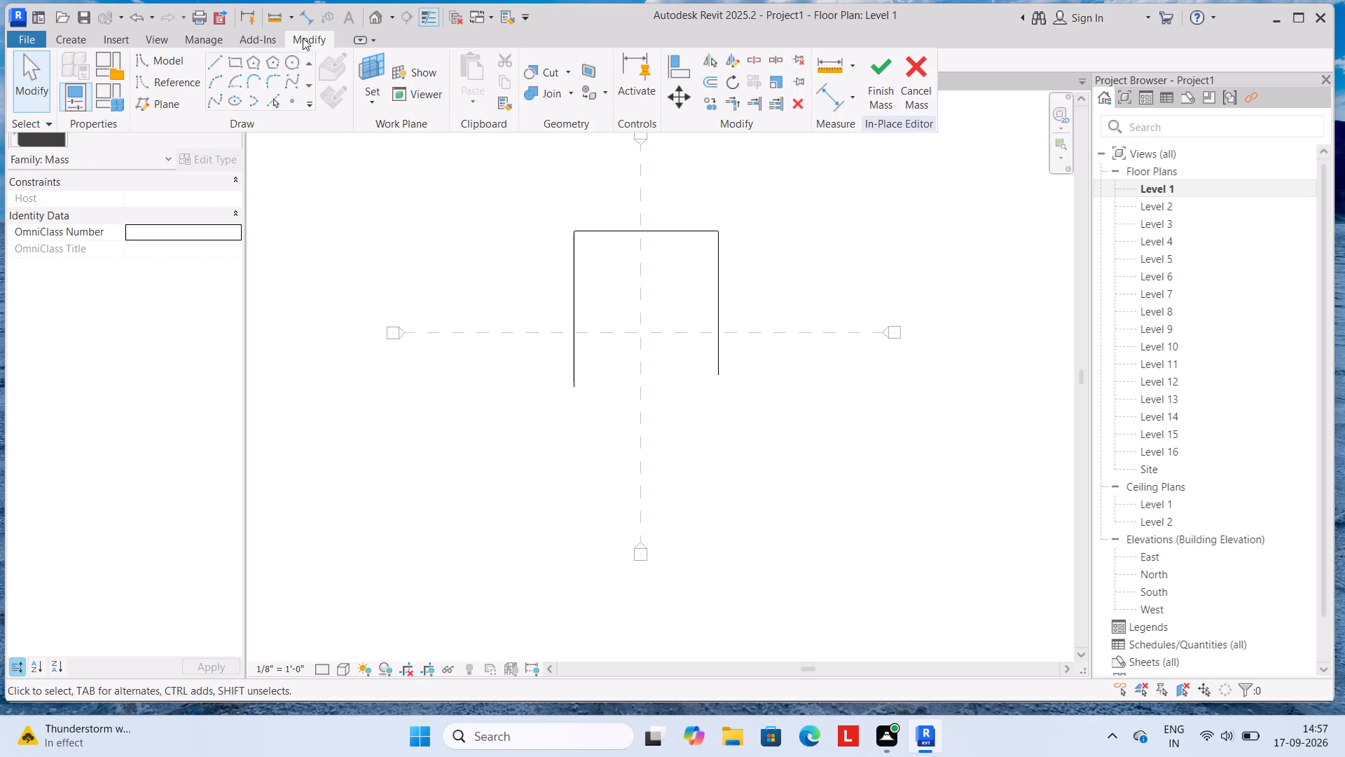
click(270, 13)
scroll(654, 200, up, 2)
drag(631, 242, 644, 242)
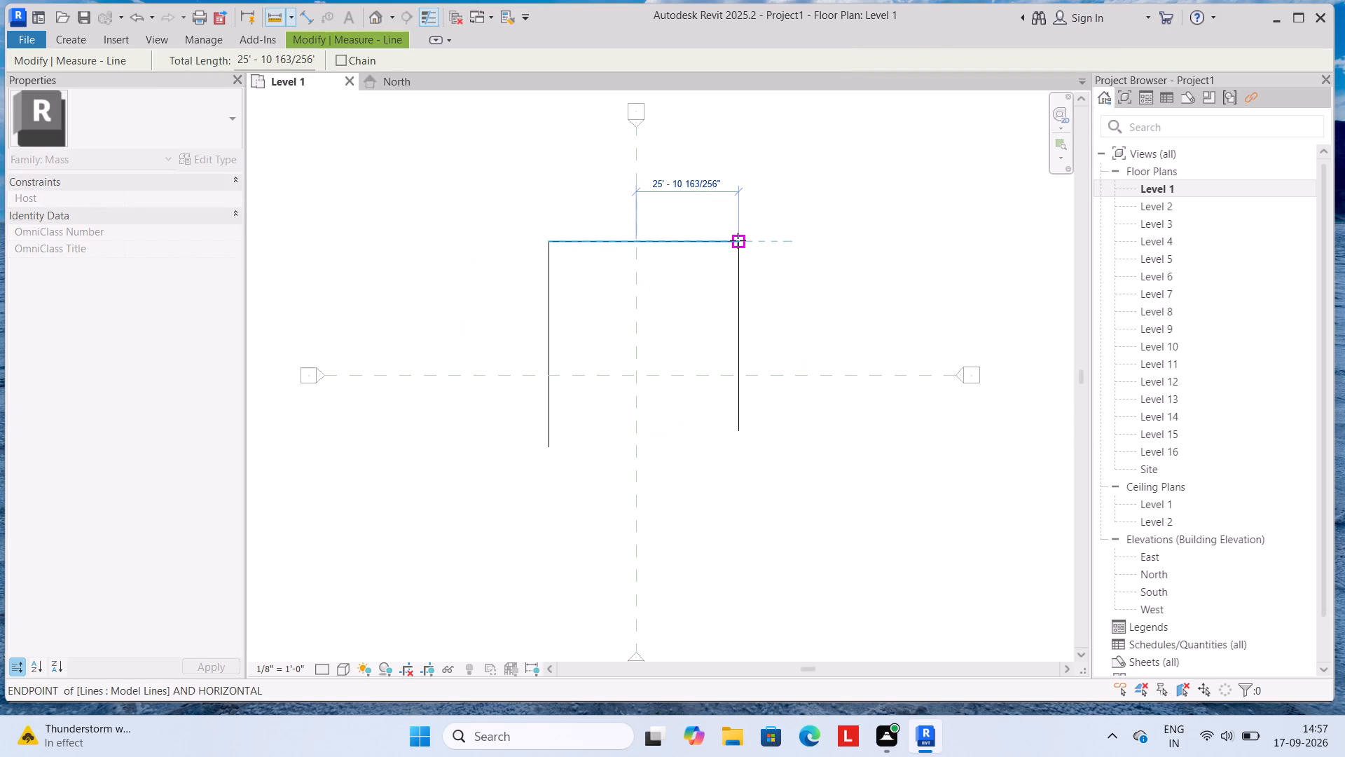
key(Escape)
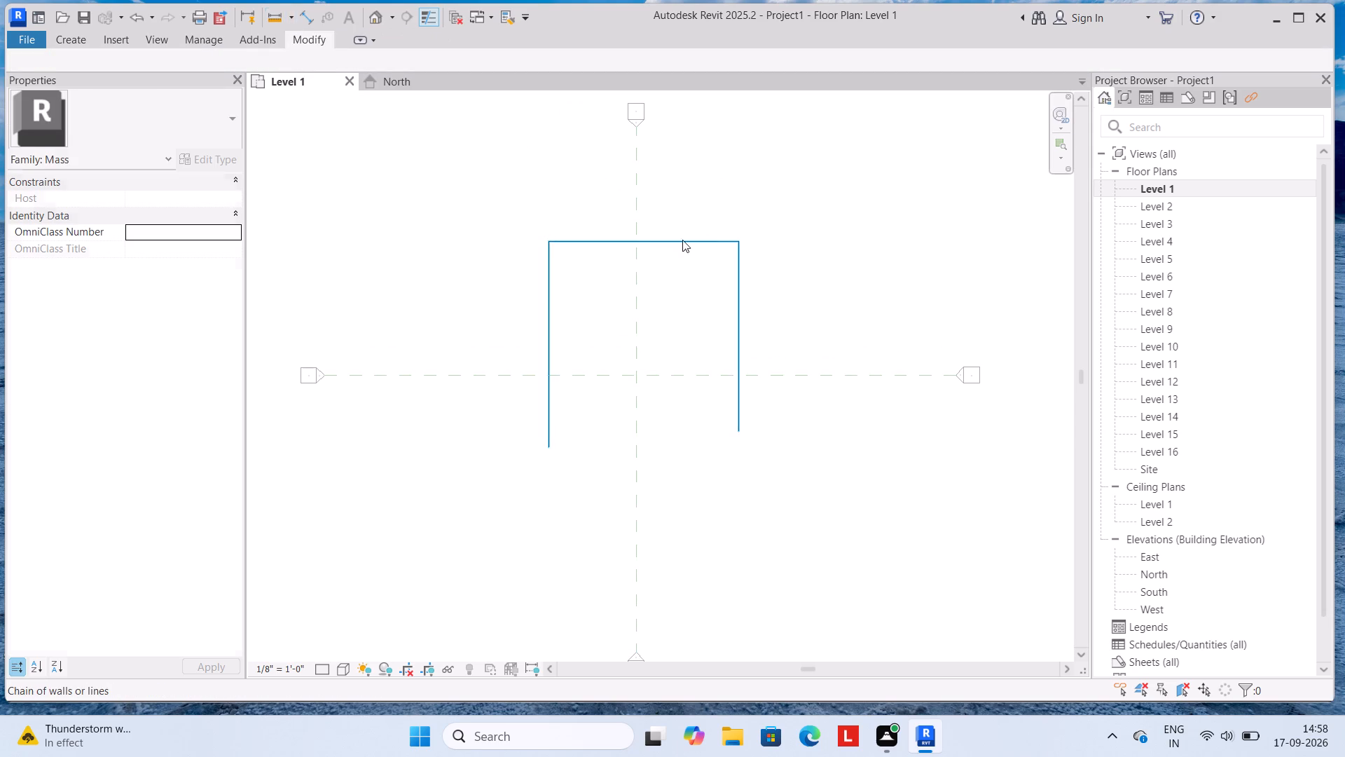
click(272, 10)
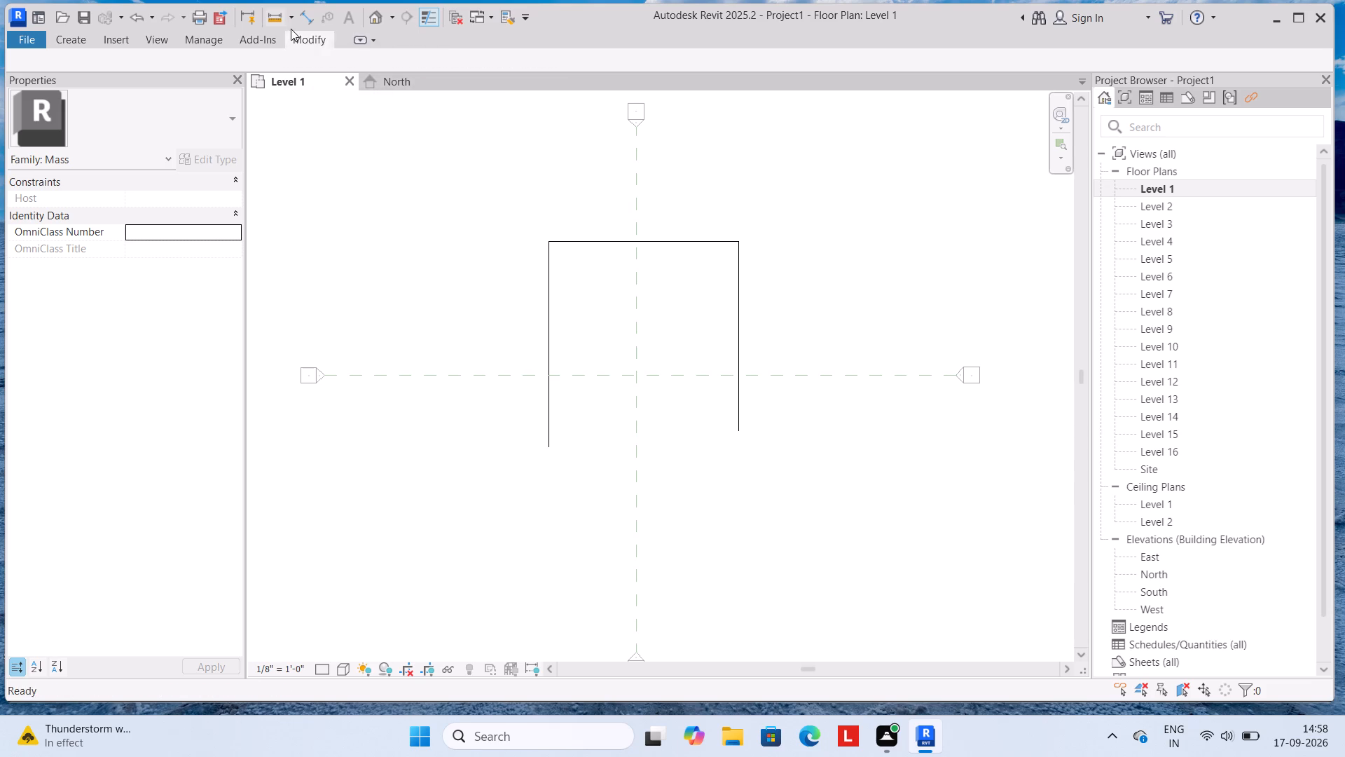
click(638, 248)
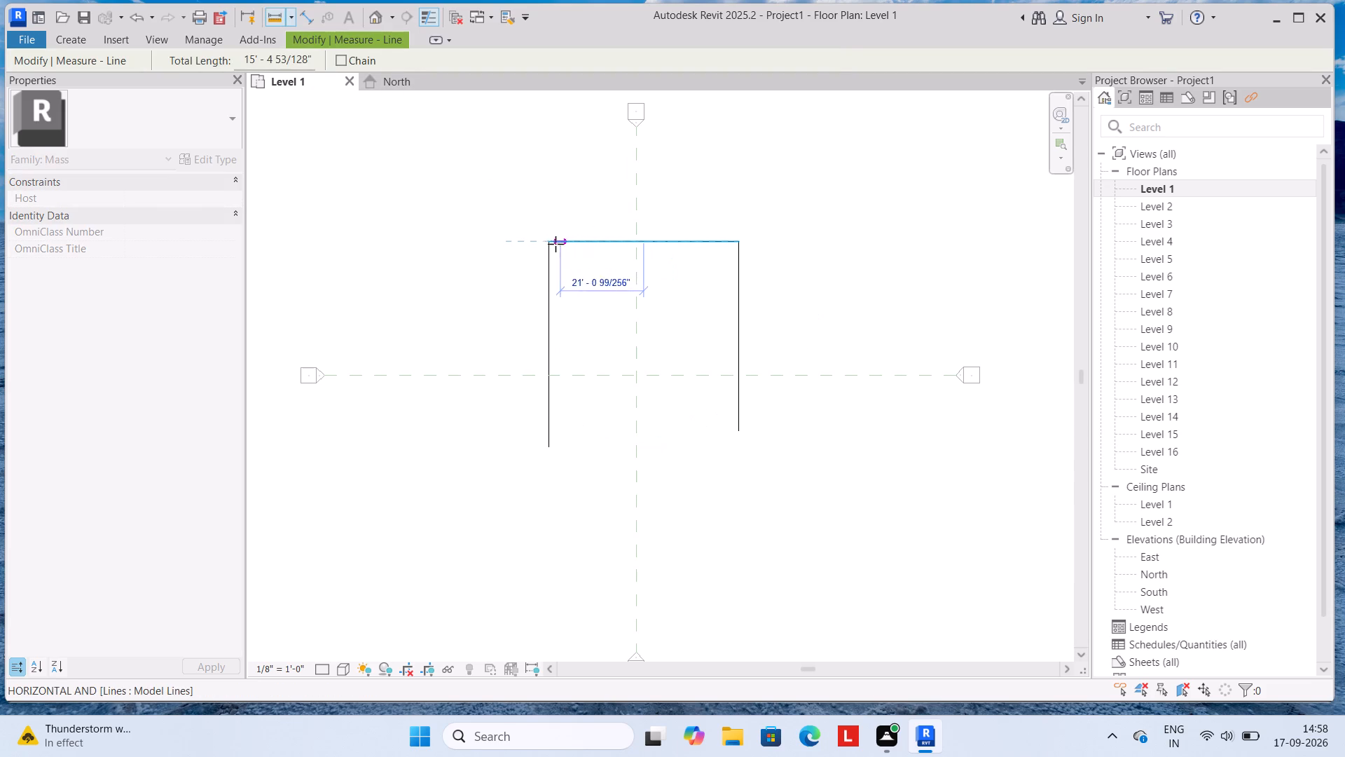
key(Escape)
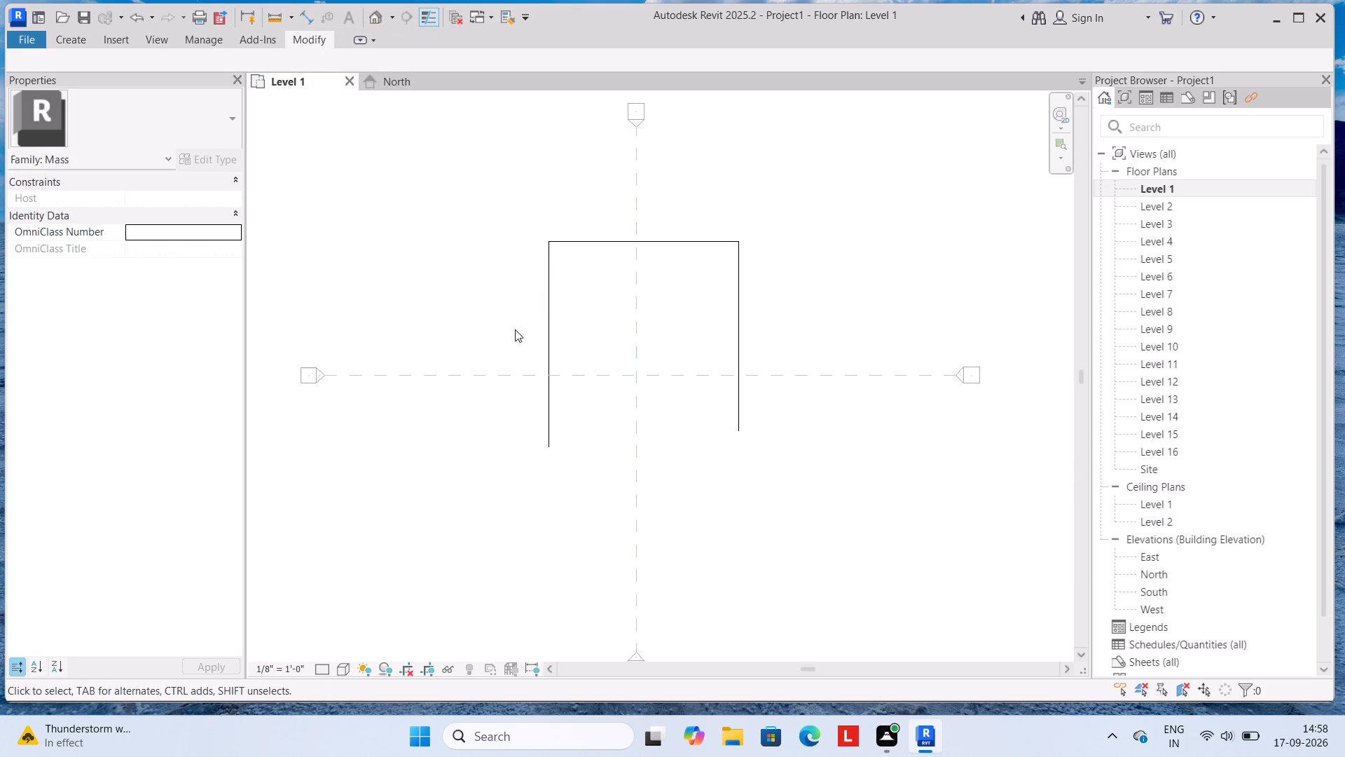
Offset a copy of the outline's west side line outward by a numerical distance of 1' 10".
click(303, 33)
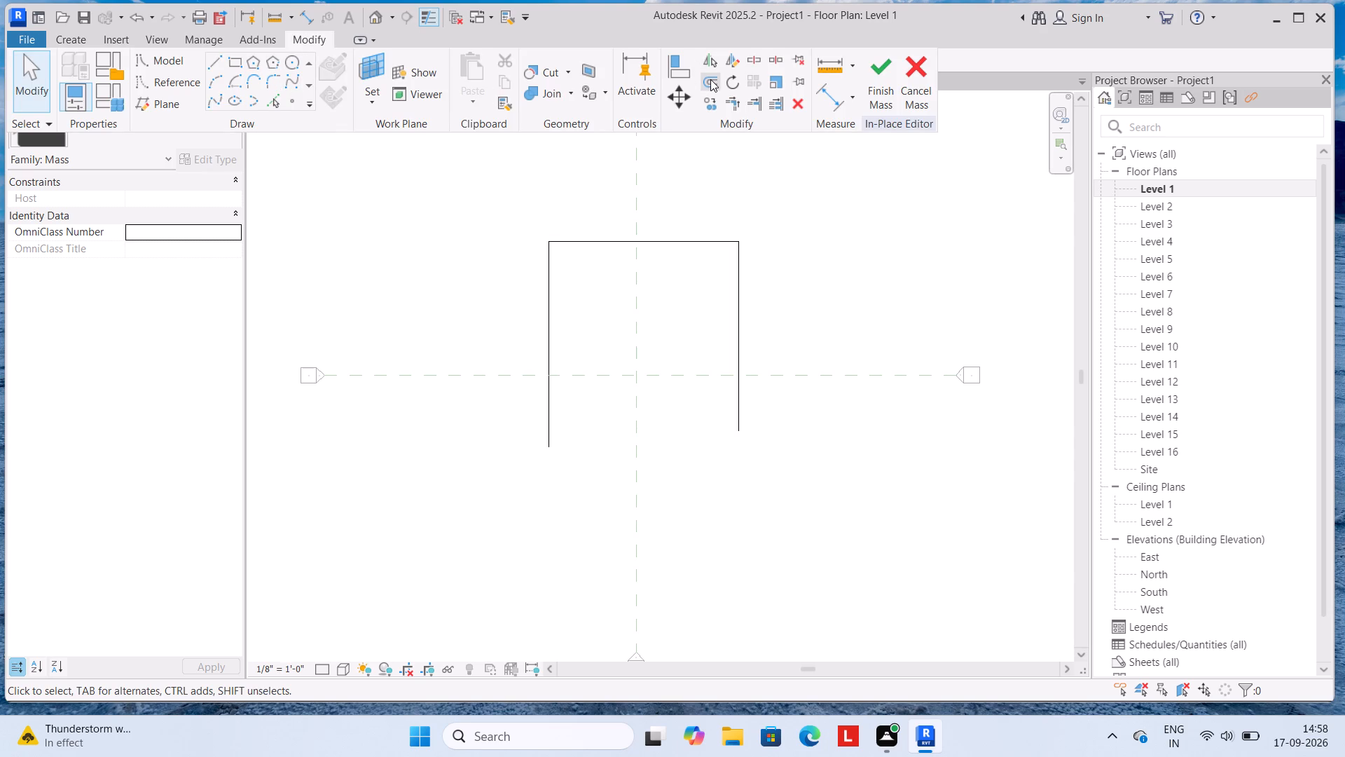
click(710, 79)
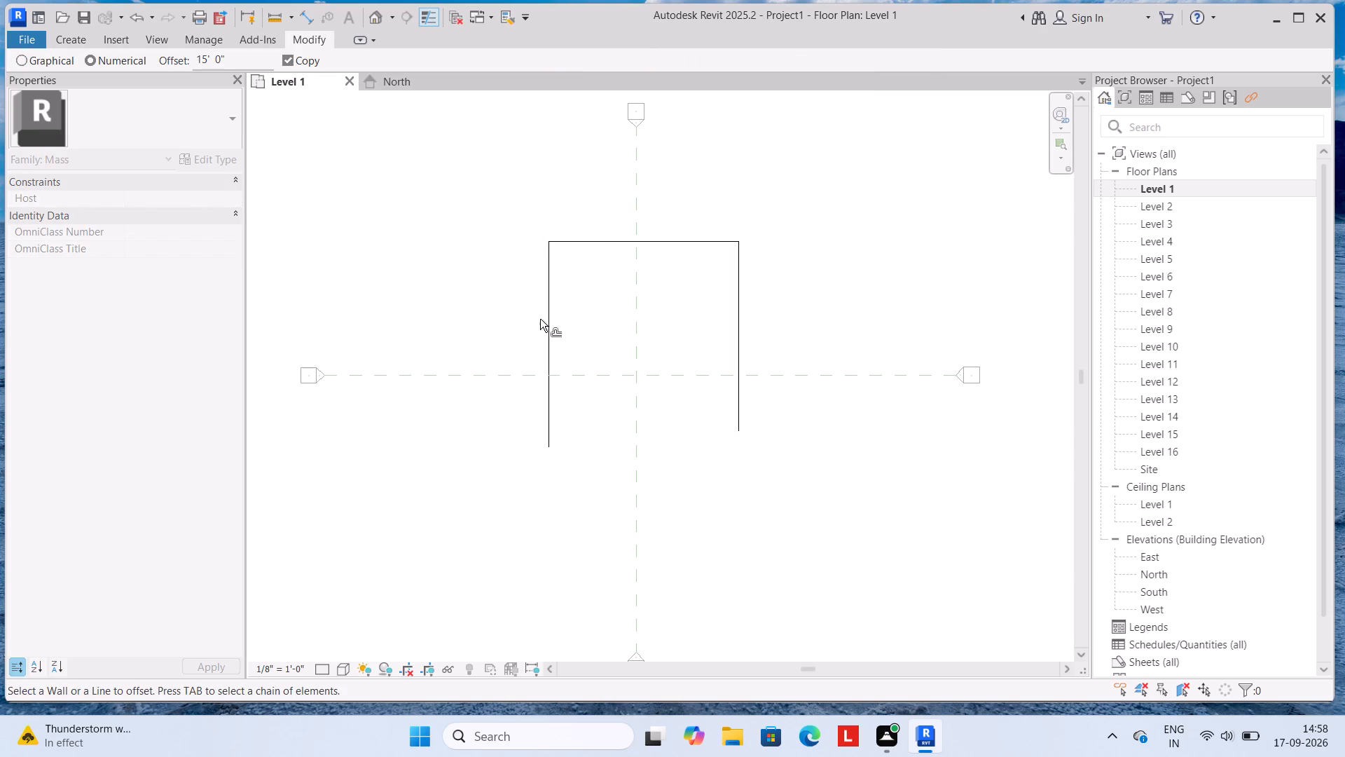
click(223, 58)
key(BackSpace)
key(BackSpace)
key(BackSpace)
key(BackSpace)
key(BackSpace)
key(BackSpace)
key(BackSpace)
key(BackSpace)
key(BackSpace)
key(BackSpace)
key(BackSpace)
key(BackSpace)
key(BackSpace)
key(BackSpace)
key(BackSpace)
key(BackSpace)
key(BackSpace)
key(1)
key(apostrophe)
text(10")
key(Return)
click(546, 311)
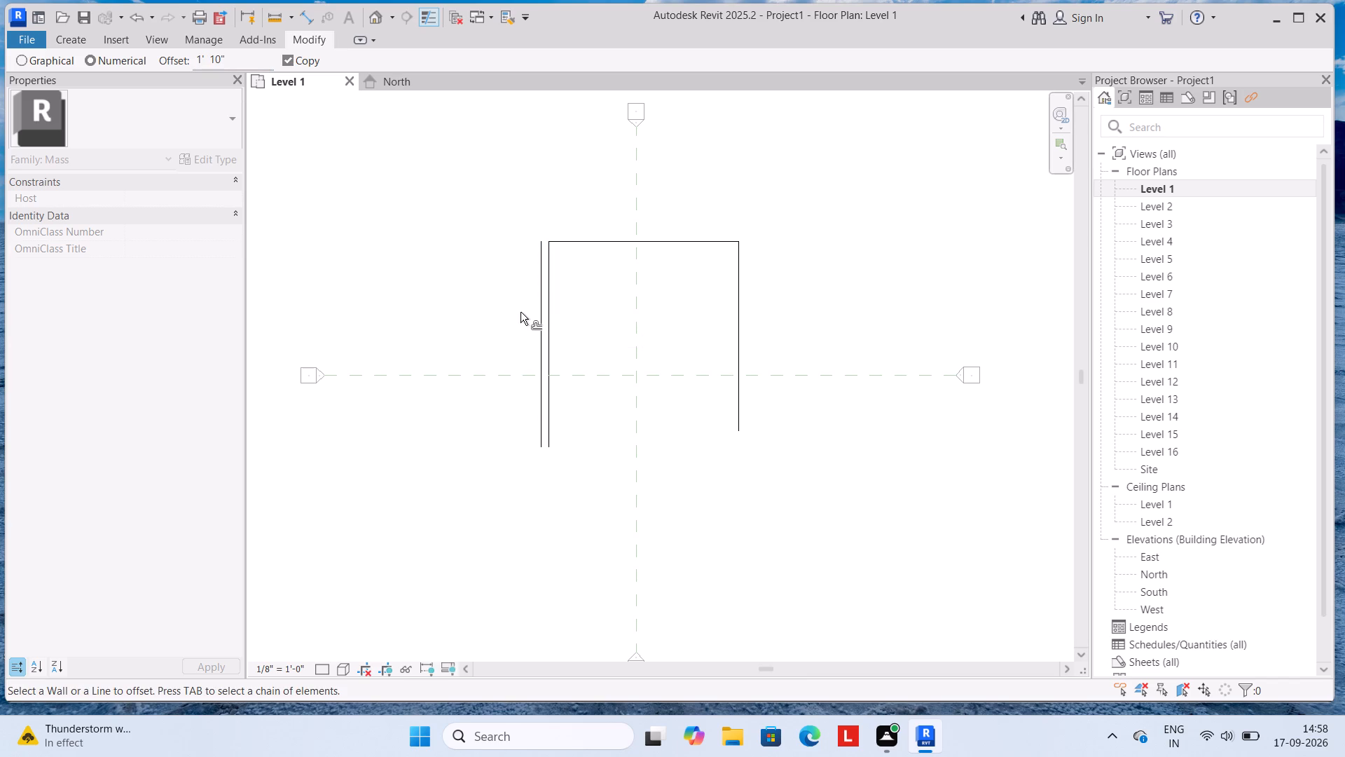
click(520, 312)
key(Escape)
scroll(554, 304, up, 1)
key(Escape)
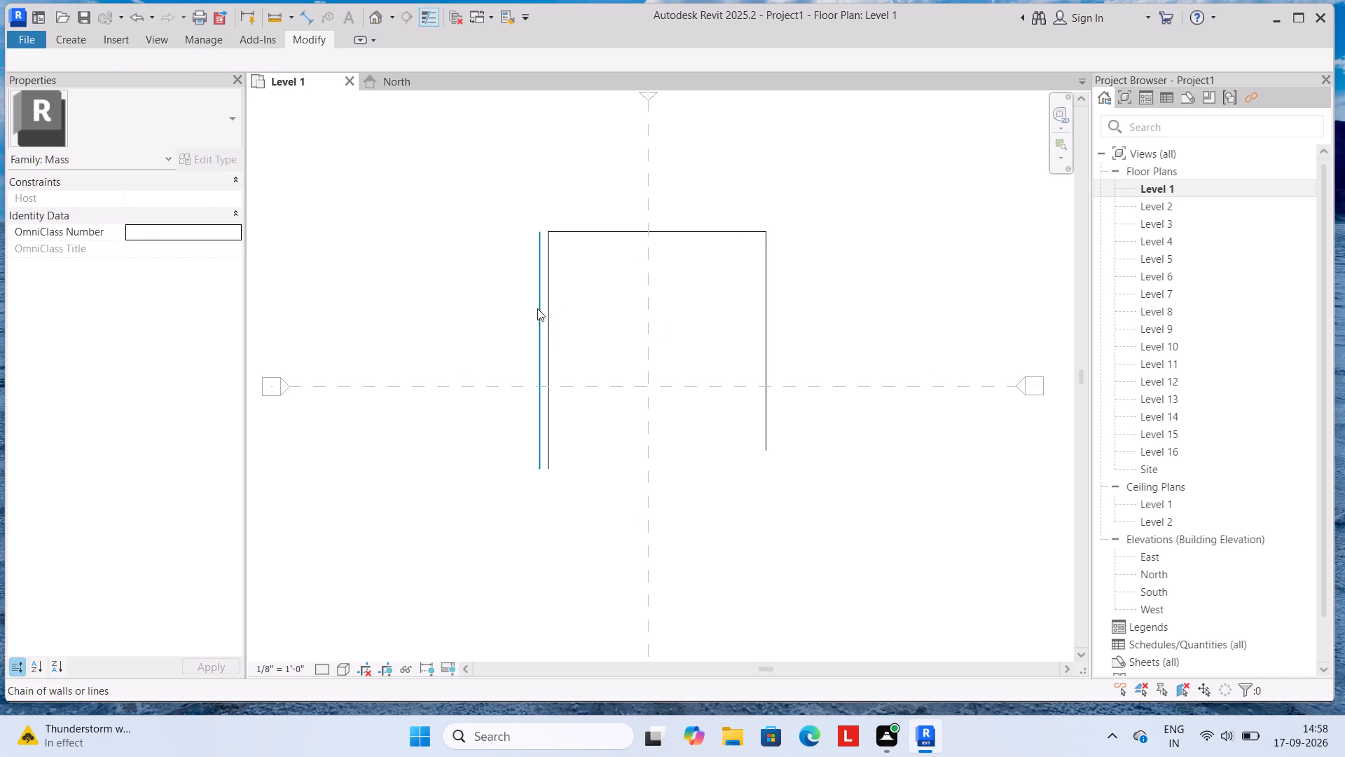
Extend the outline's top edge to form a corner with the offset west line using Trim/Extend to Corner.
click(307, 37)
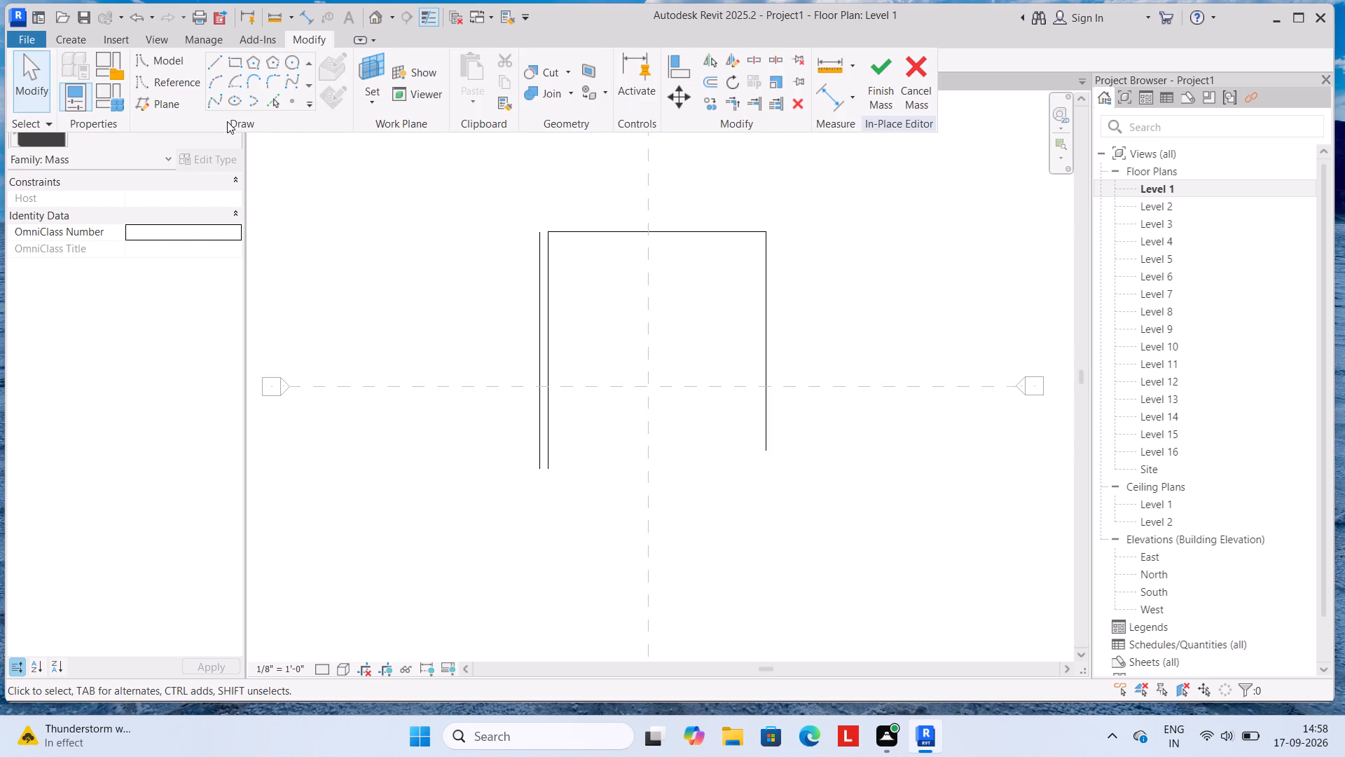
click(733, 100)
click(588, 226)
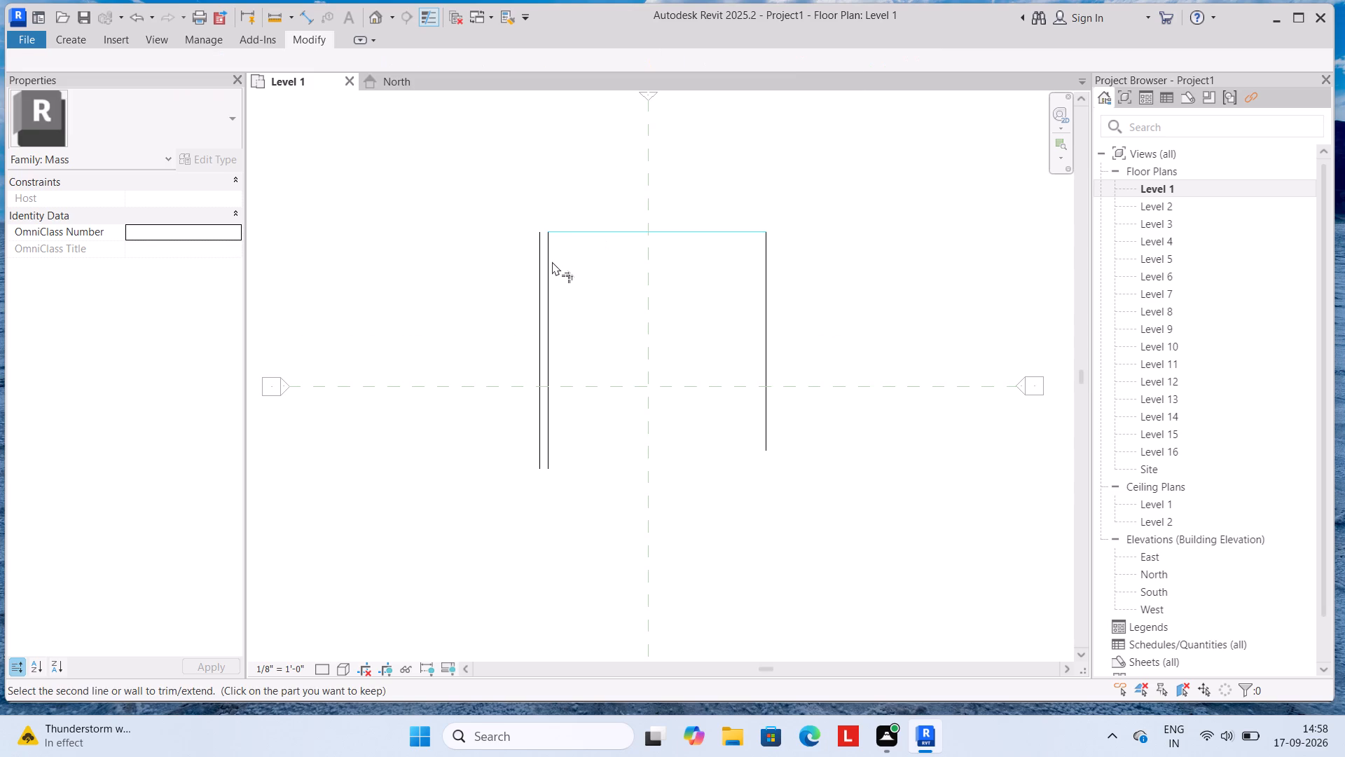
click(539, 280)
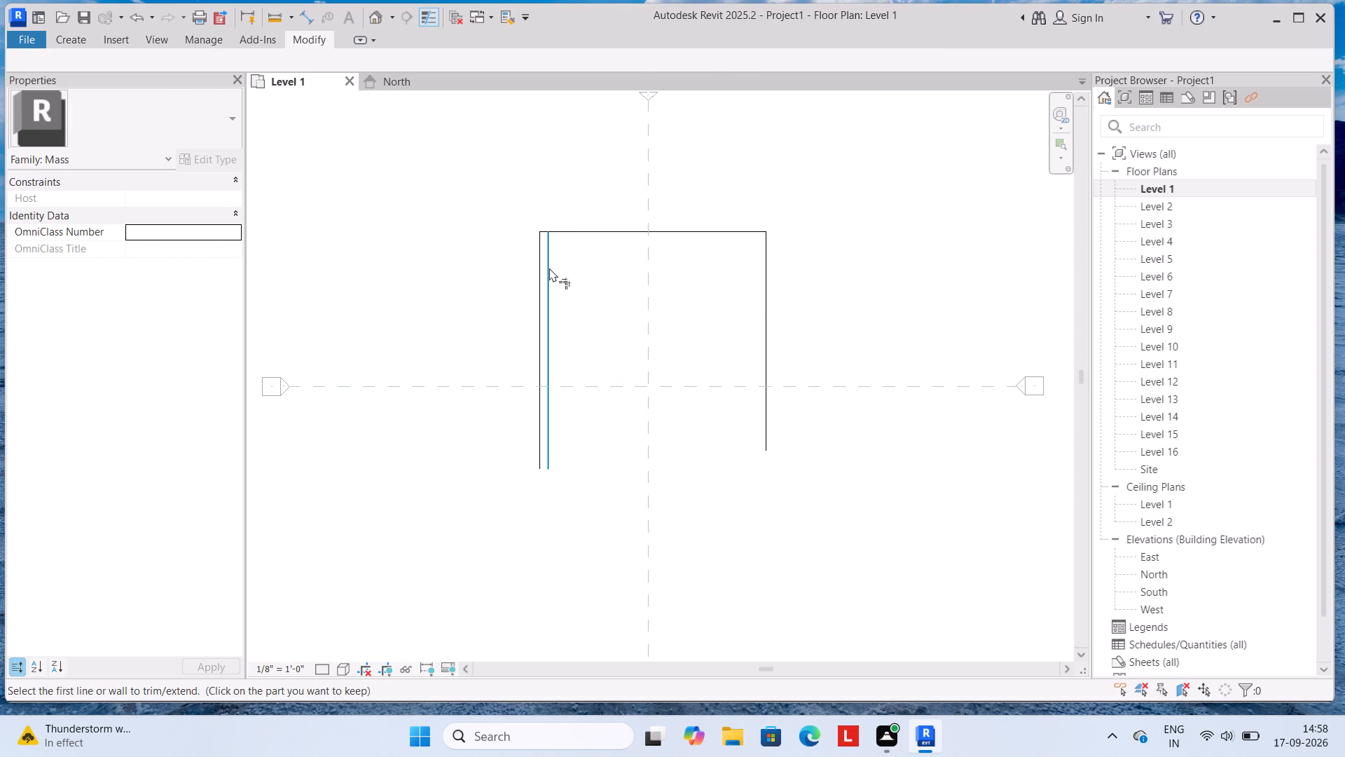
key(Escape)
Delete the original inner west side line.
click(550, 273)
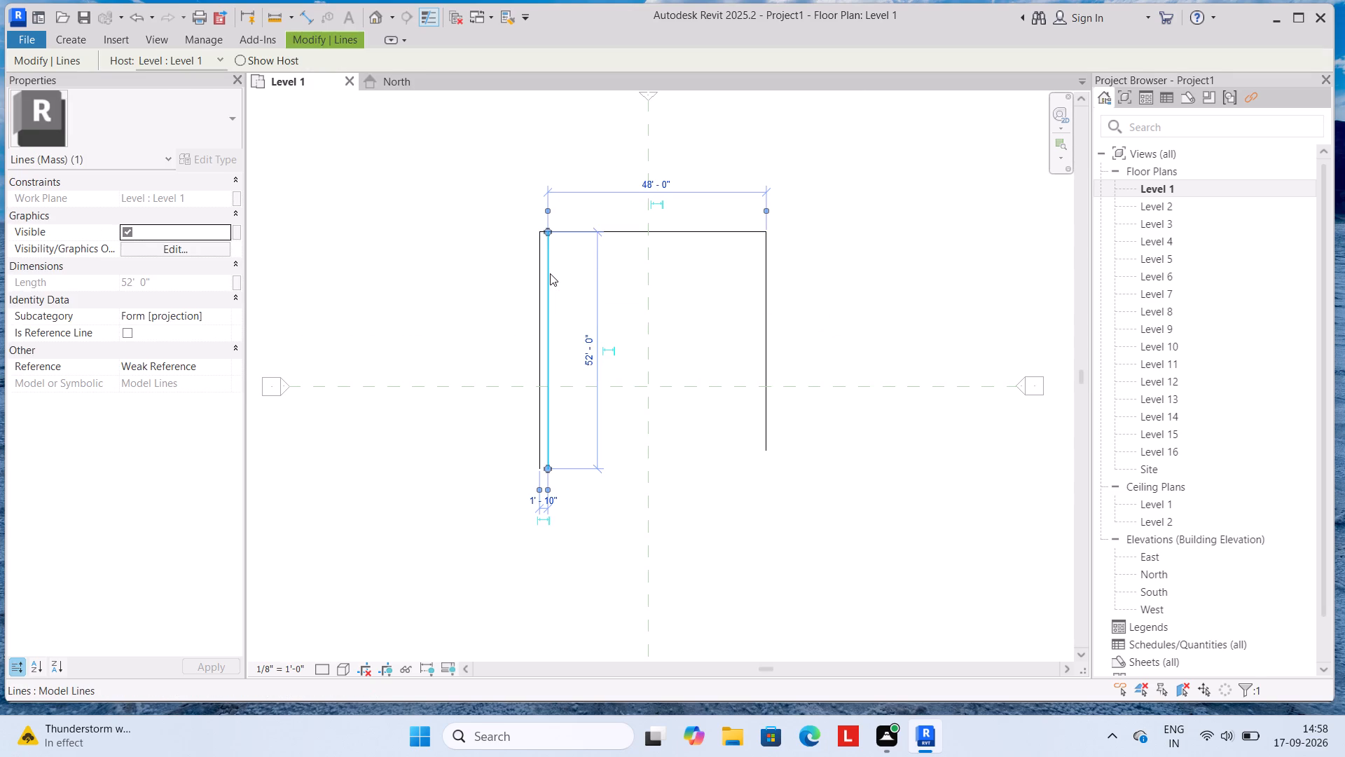
key(Delete)
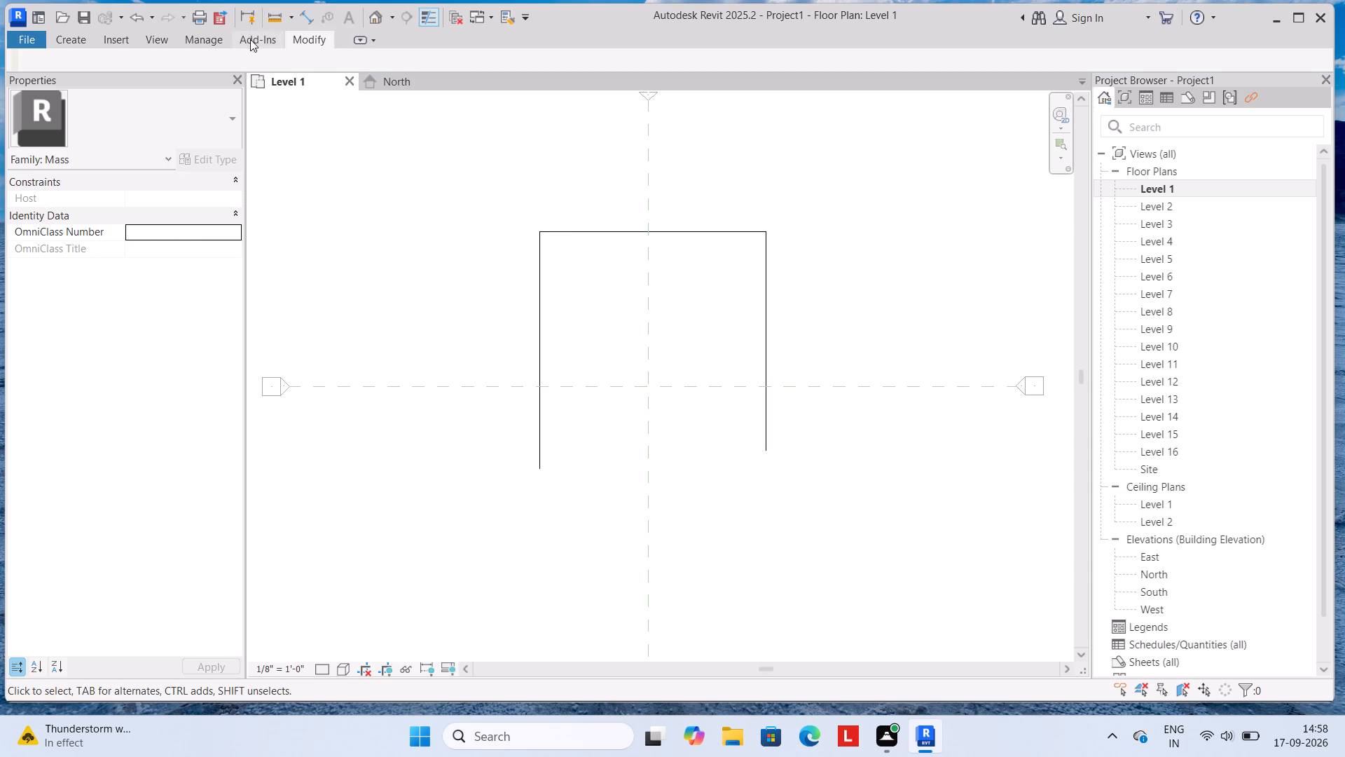
Measure the outline's width from the east side's lower endpoint straight across to the west side.
click(301, 34)
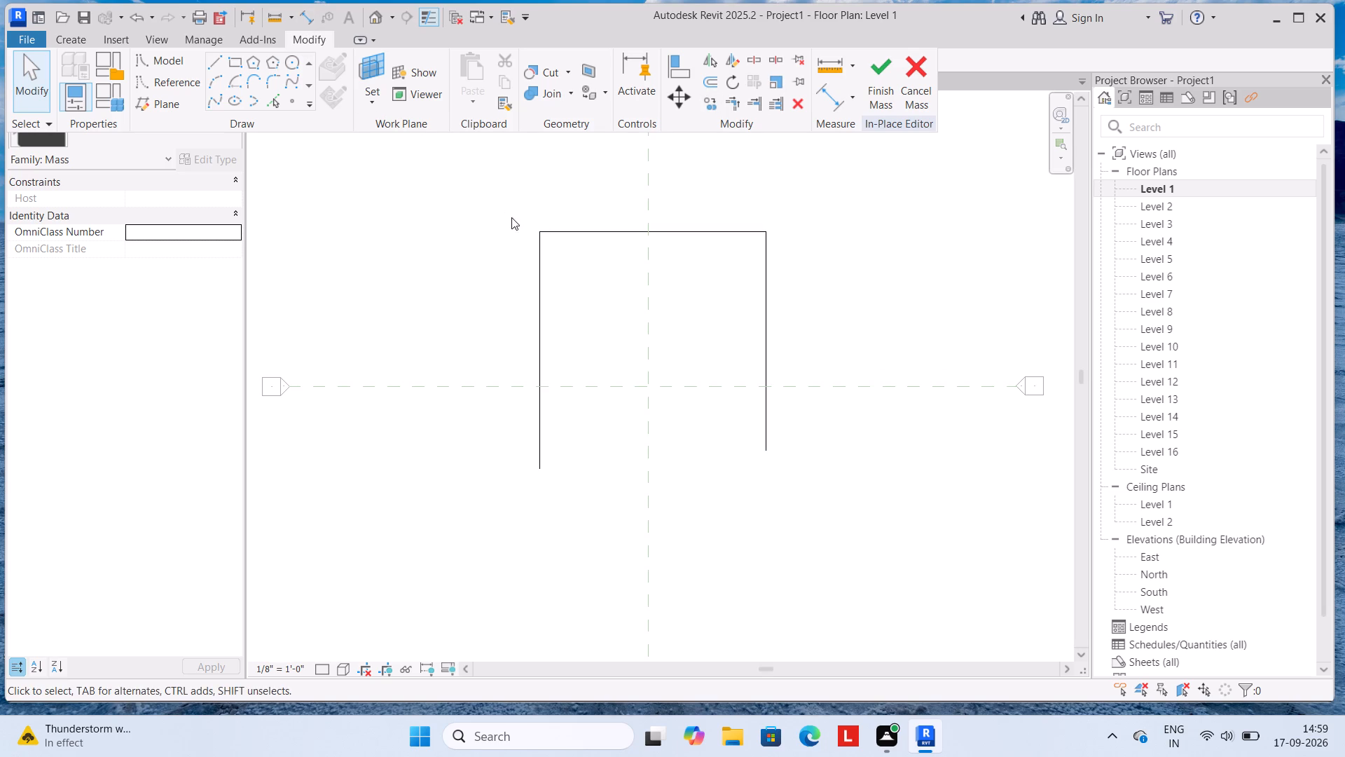
click(273, 13)
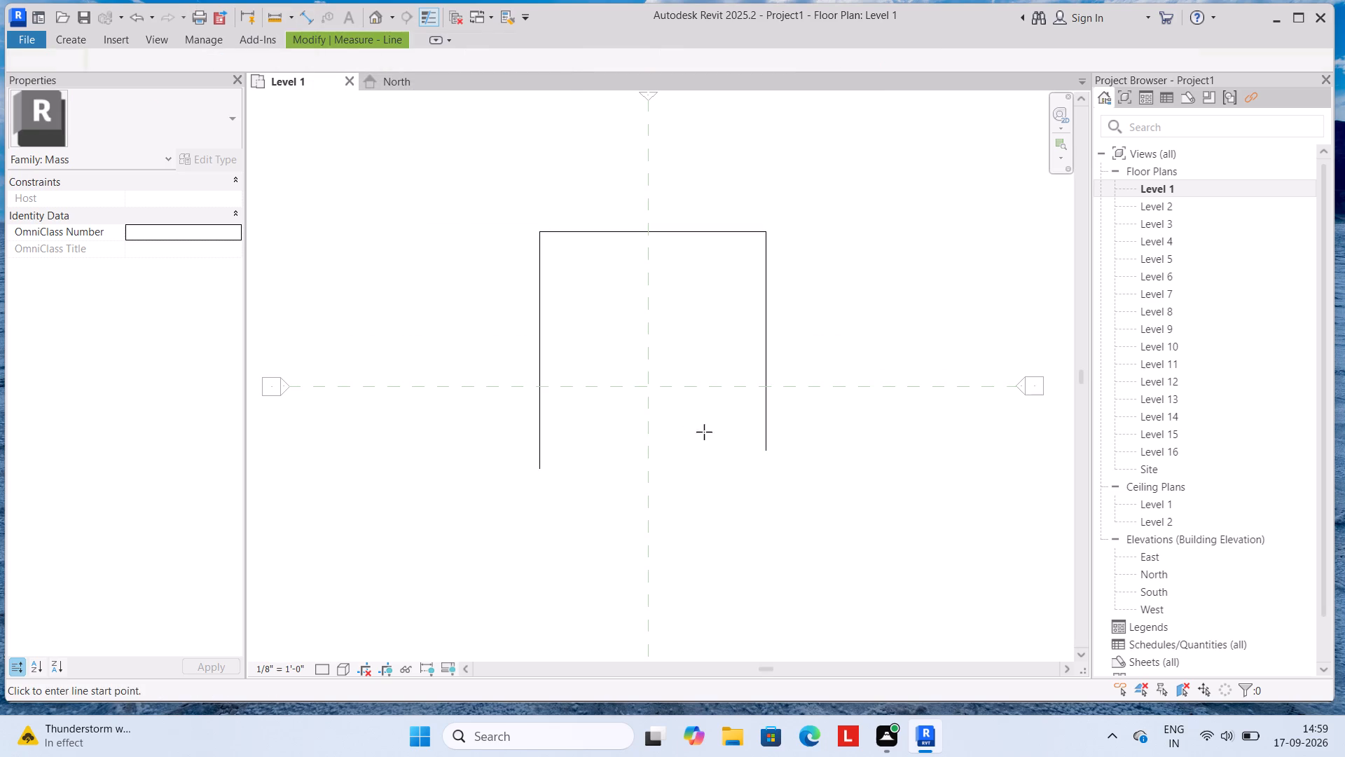
click(766, 449)
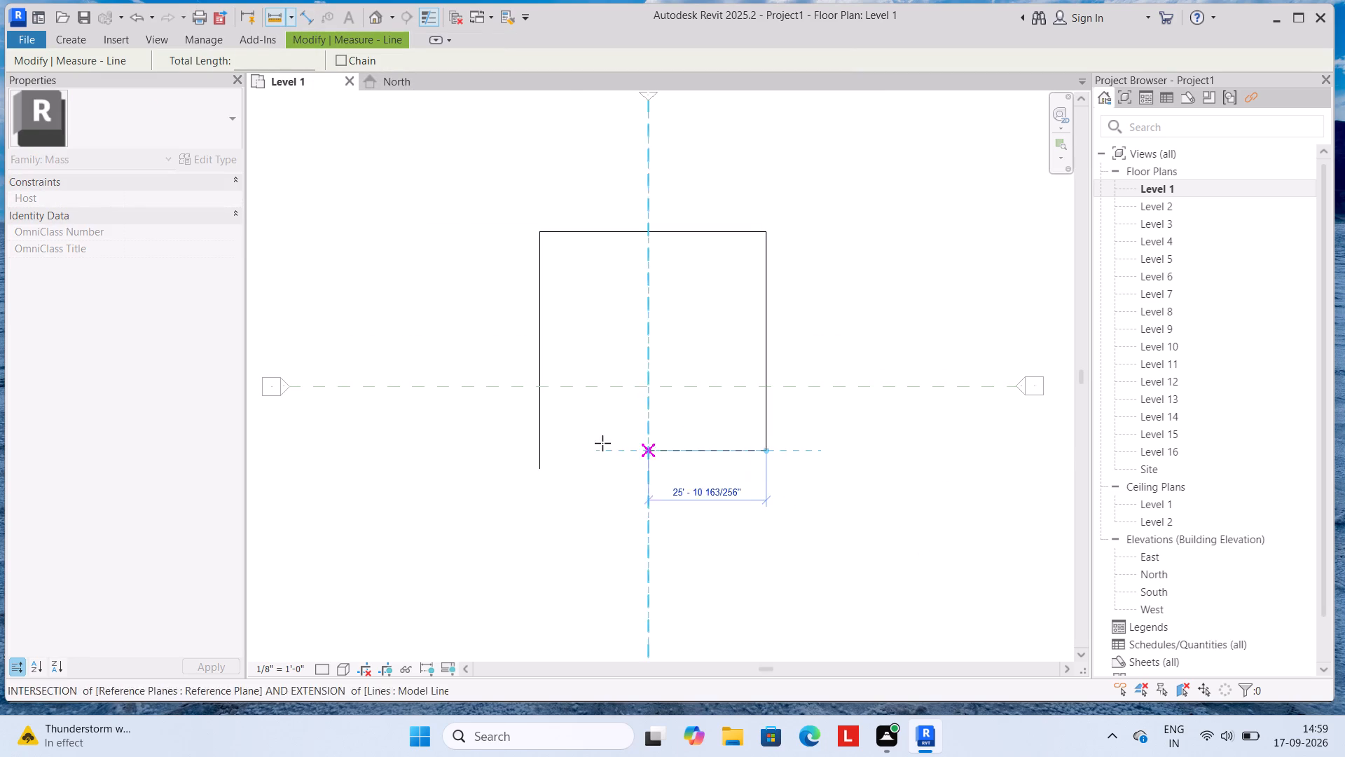
click(542, 447)
key(Escape)
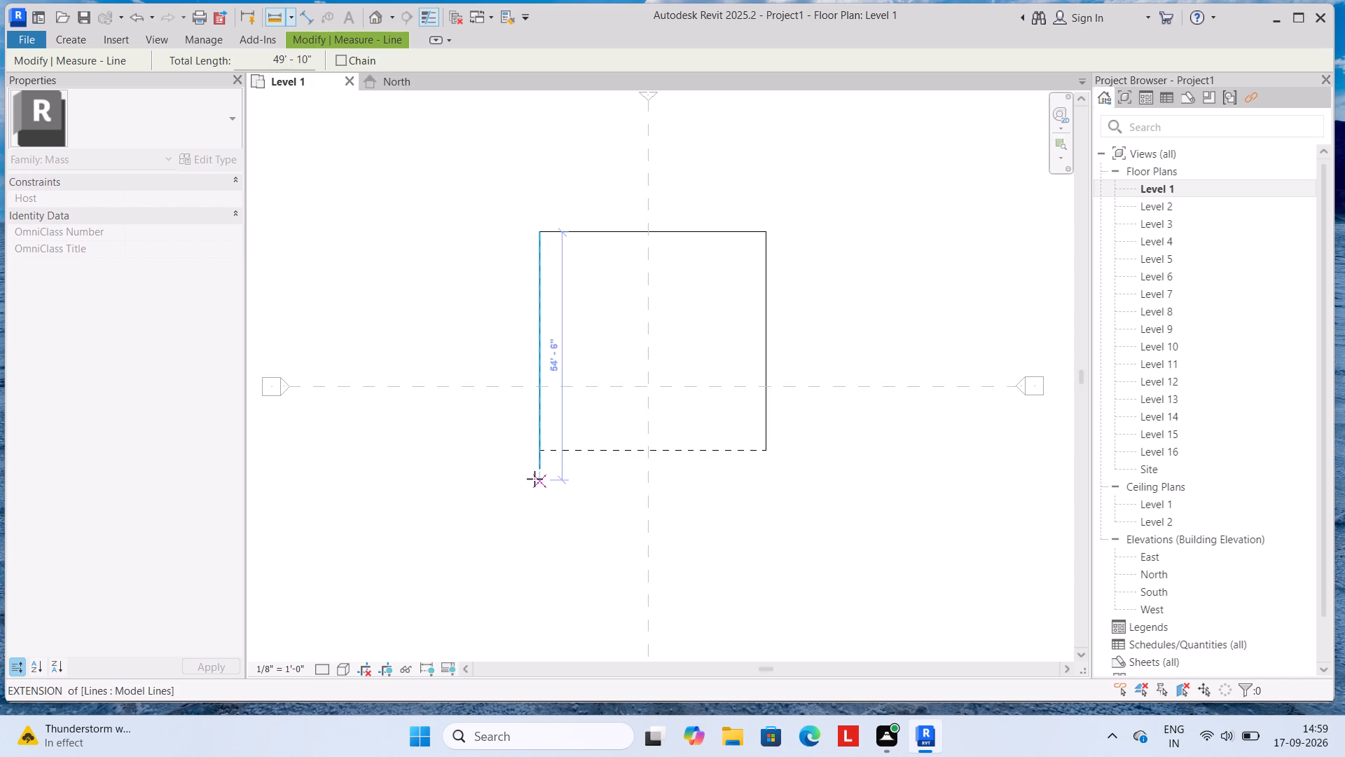
key(Escape)
Draw a horizontal line from the east side's lower endpoint across to the west side line, closing the outline's south edge.
click(307, 34)
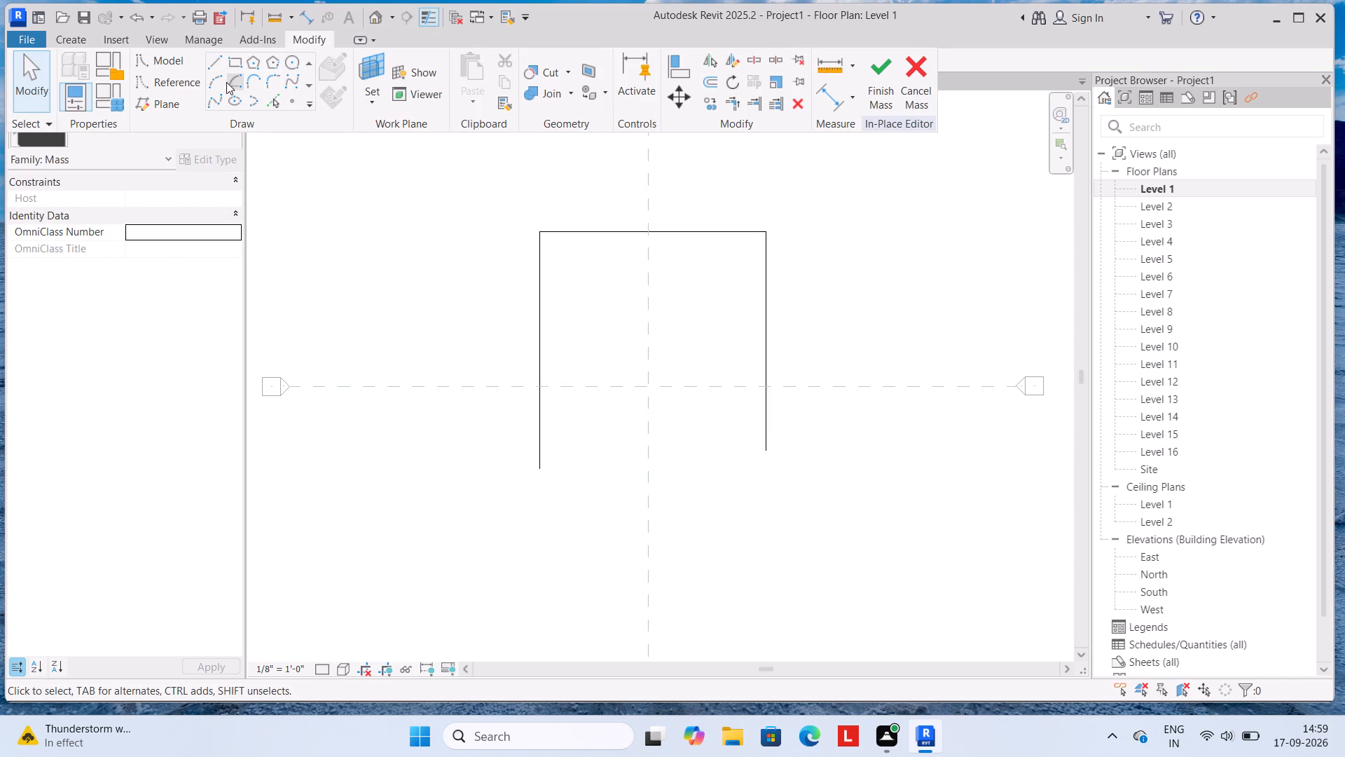
click(209, 60)
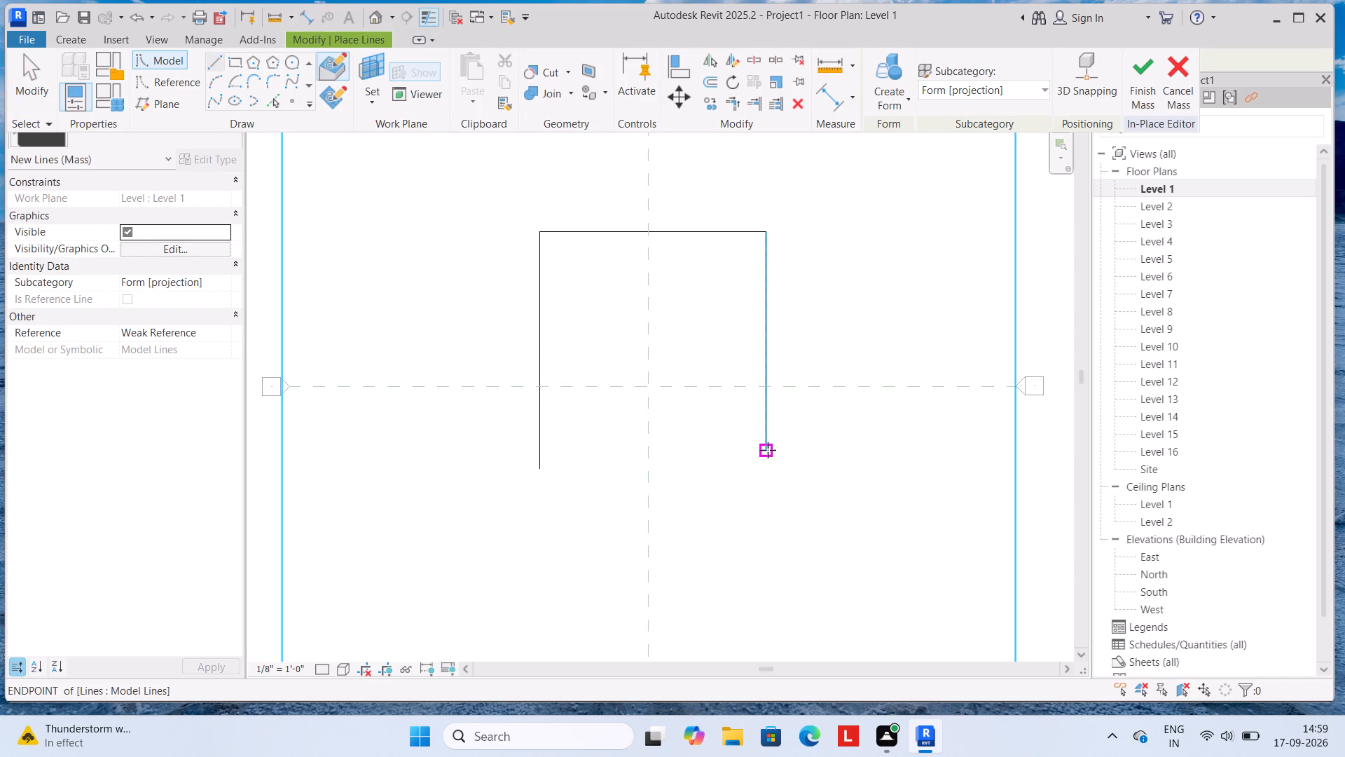
click(768, 449)
click(541, 444)
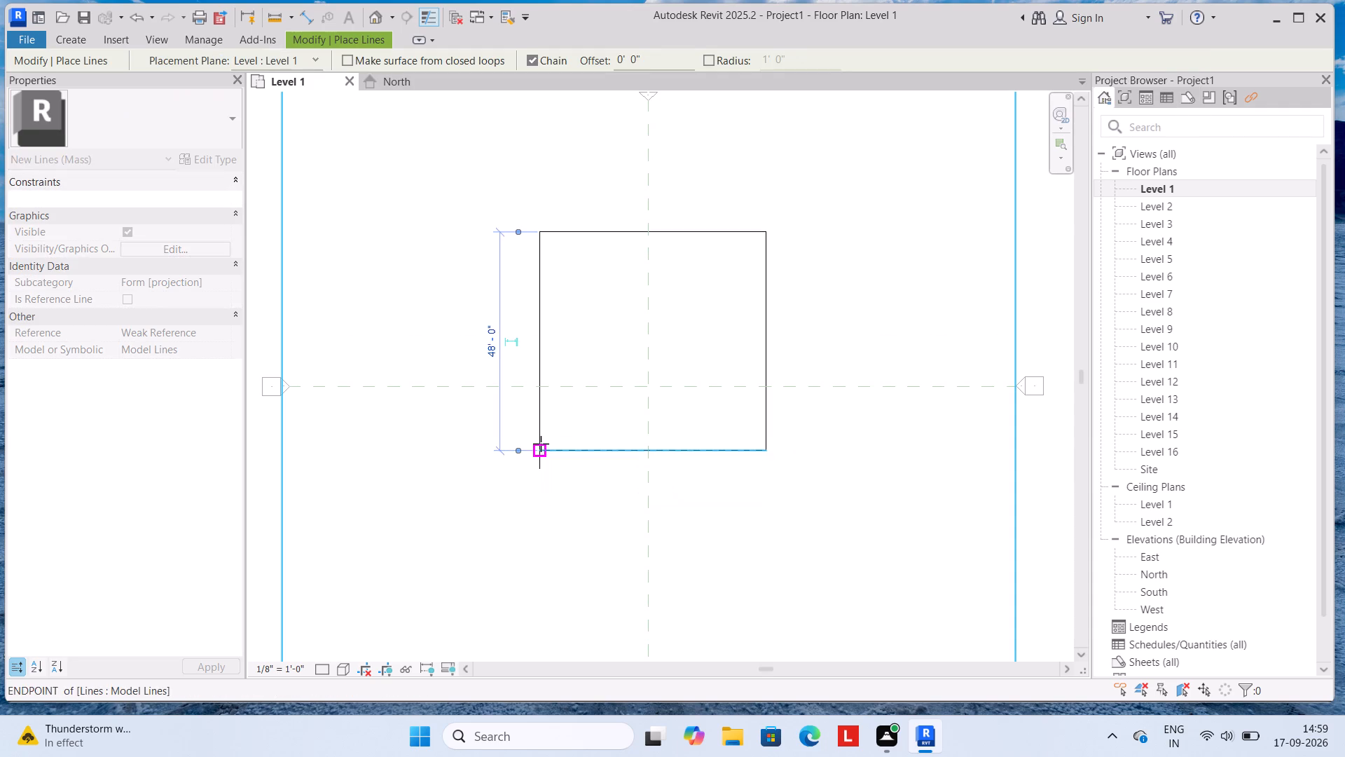
key(Escape)
Trim the west side line's overhang to a corner with the new south edge using Trim/Extend to Corner.
click(301, 36)
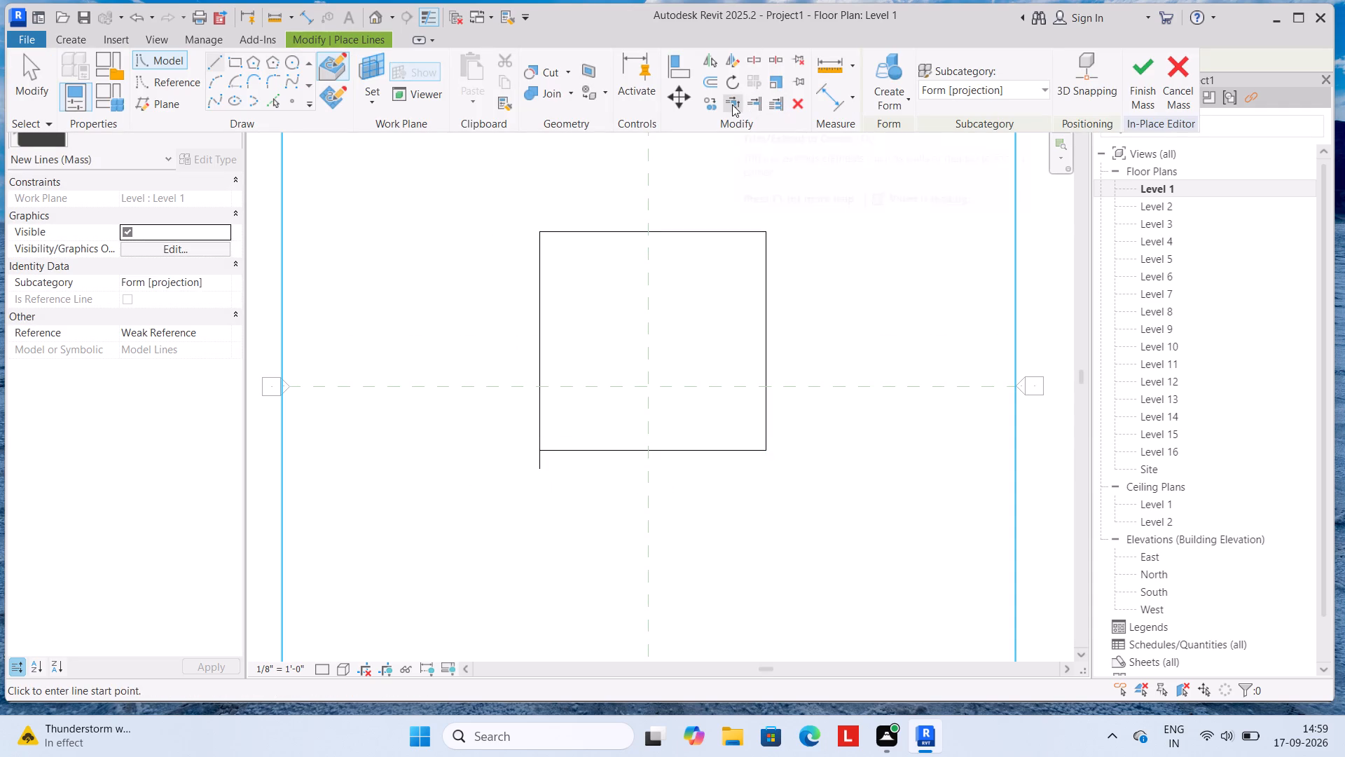
click(732, 104)
click(539, 432)
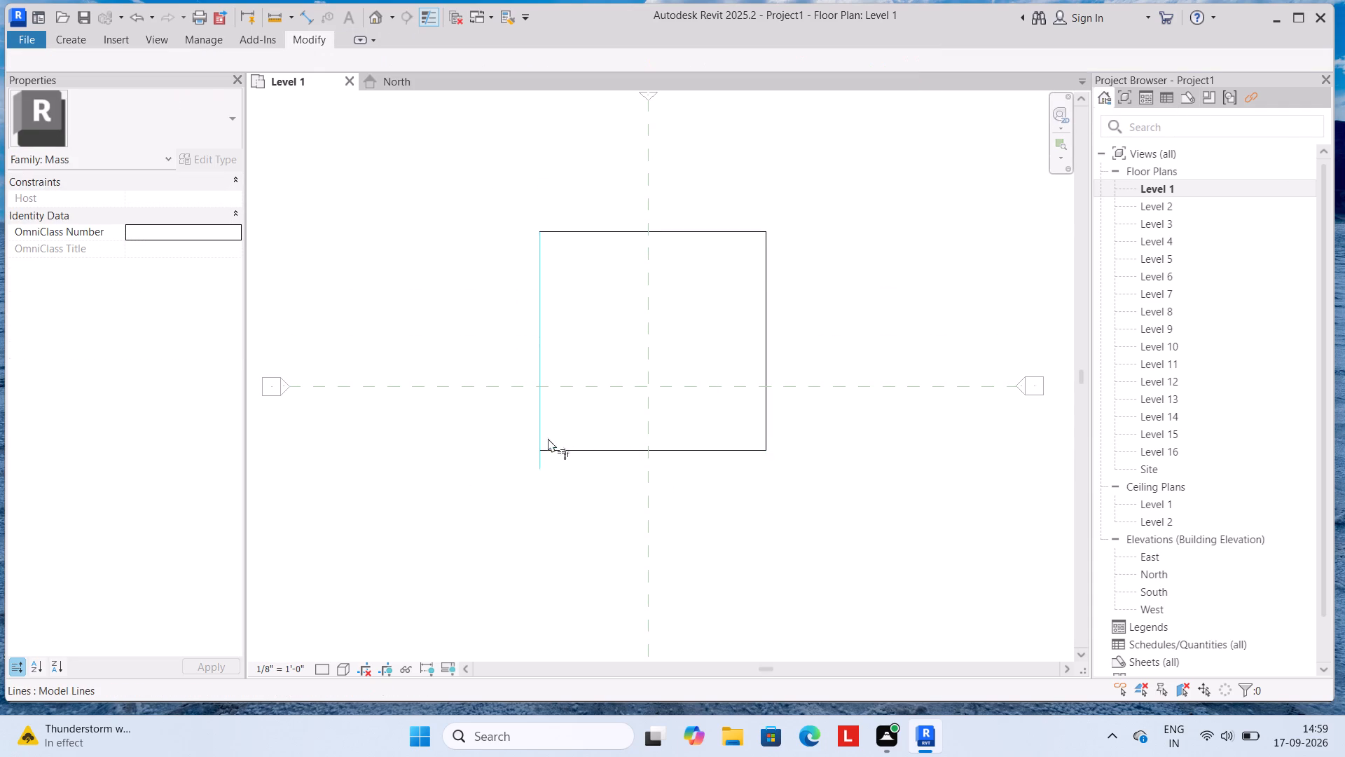
click(560, 446)
key(Escape)
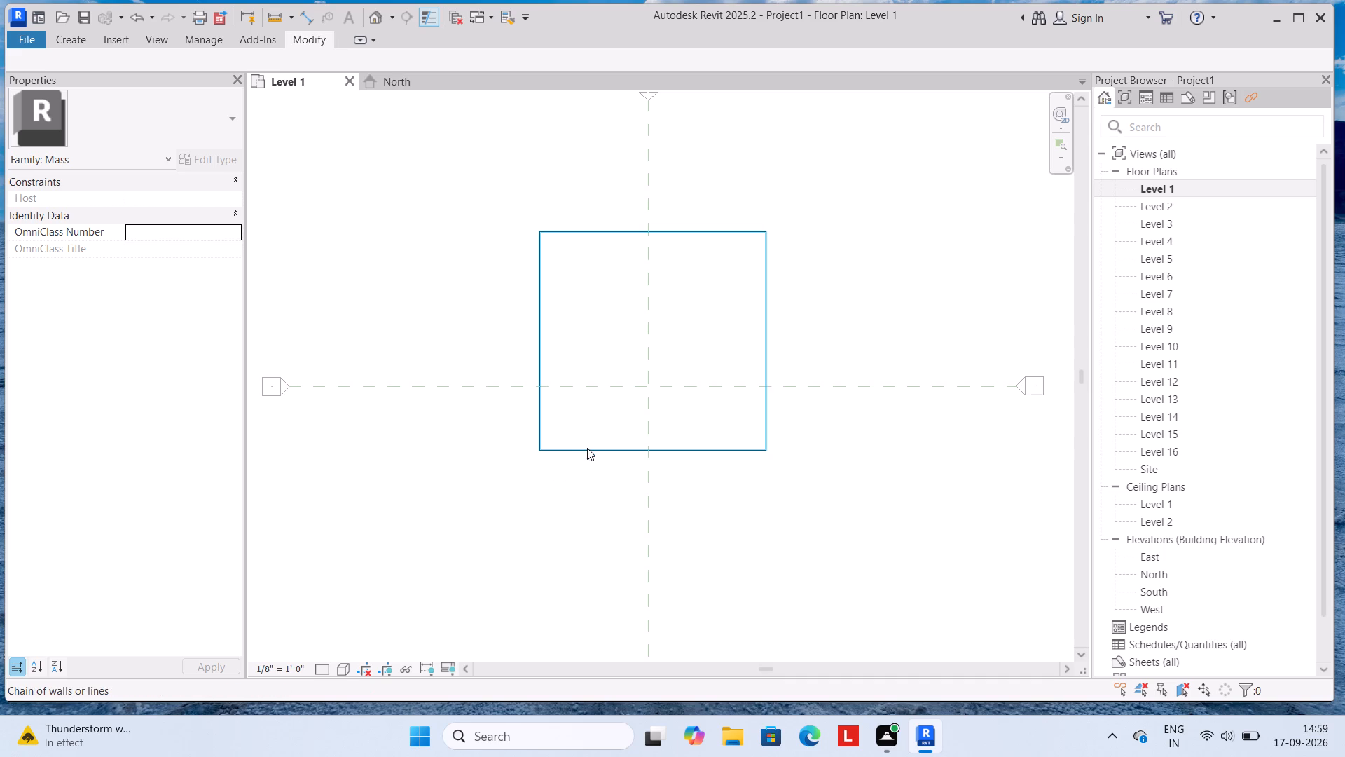
key(Escape)
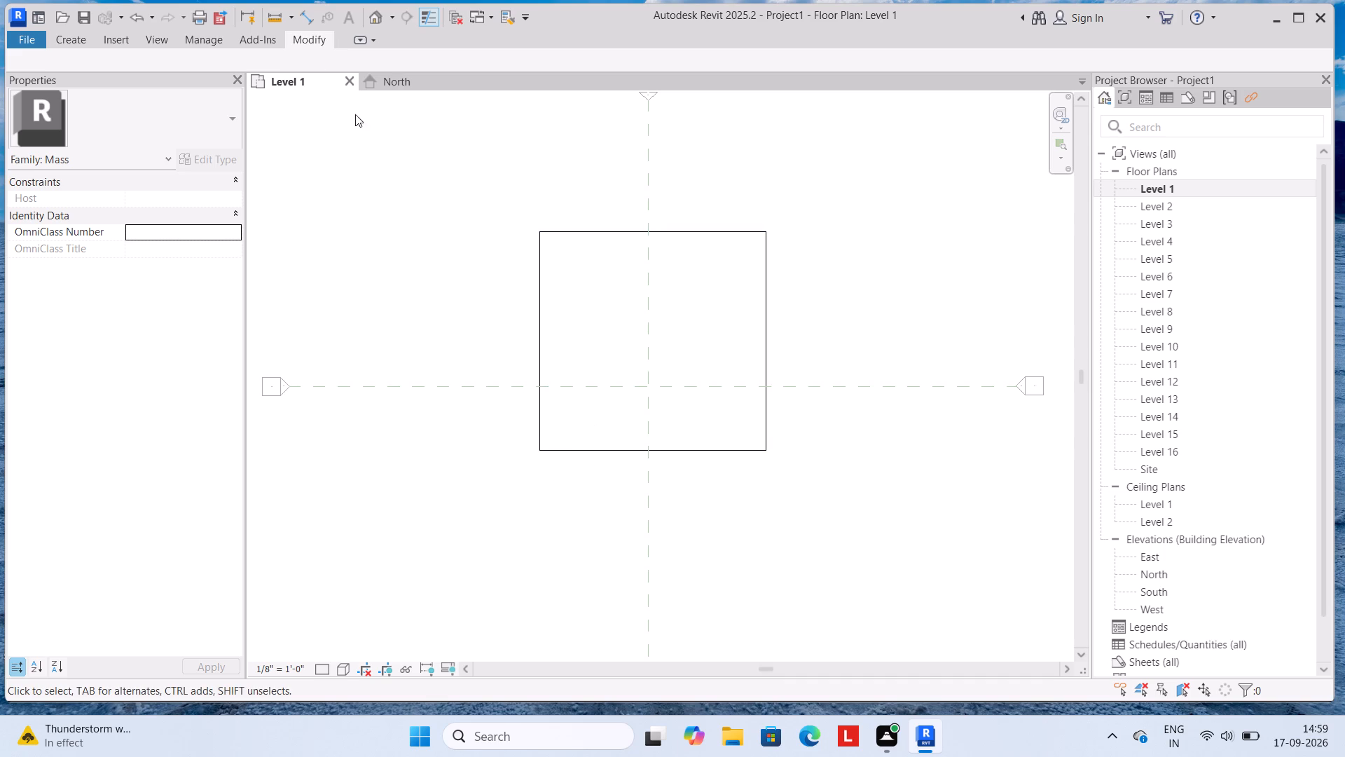
Draw a start-end-radius arc bulging south from the south edge, starting 14' 6" from the west corner, spanning 18' with about 10' 1" radius.
click(311, 39)
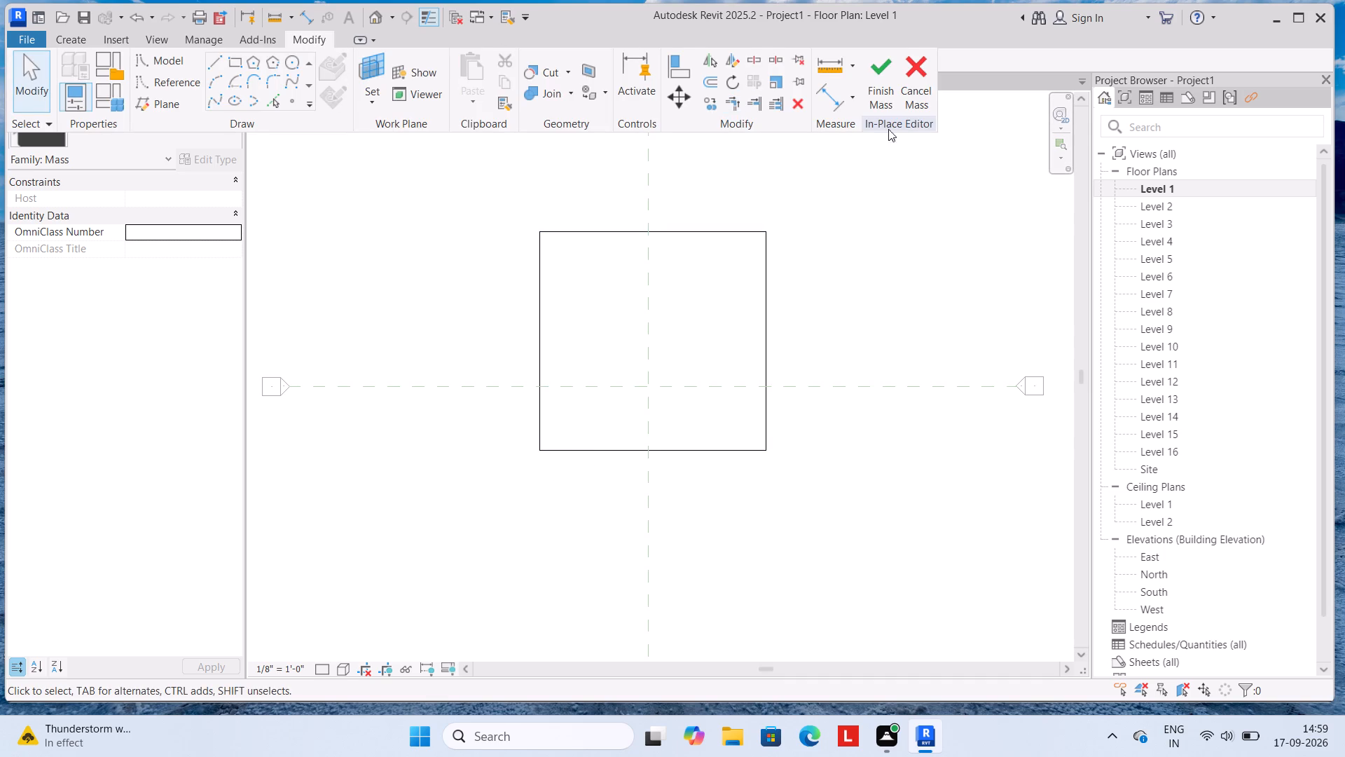
click(302, 31)
click(306, 38)
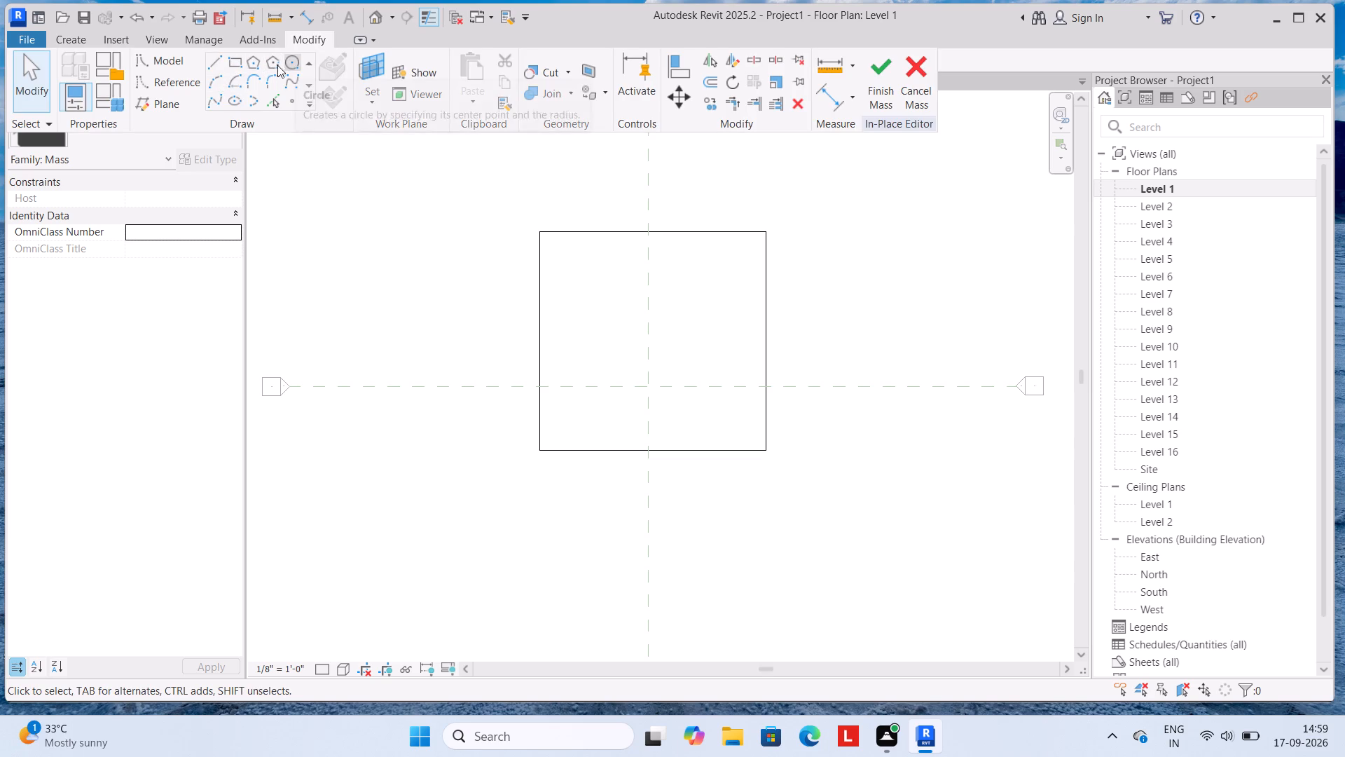
click(215, 76)
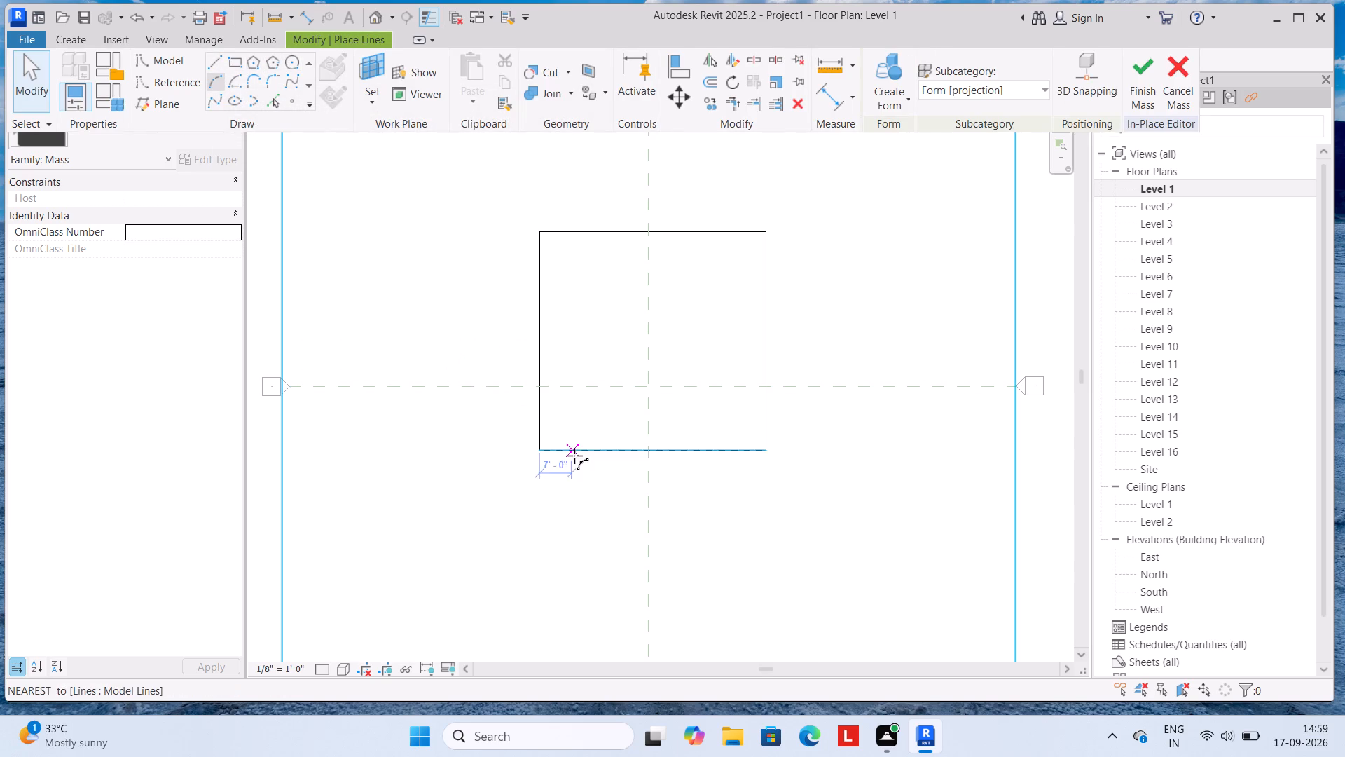
scroll(574, 456, up, 2)
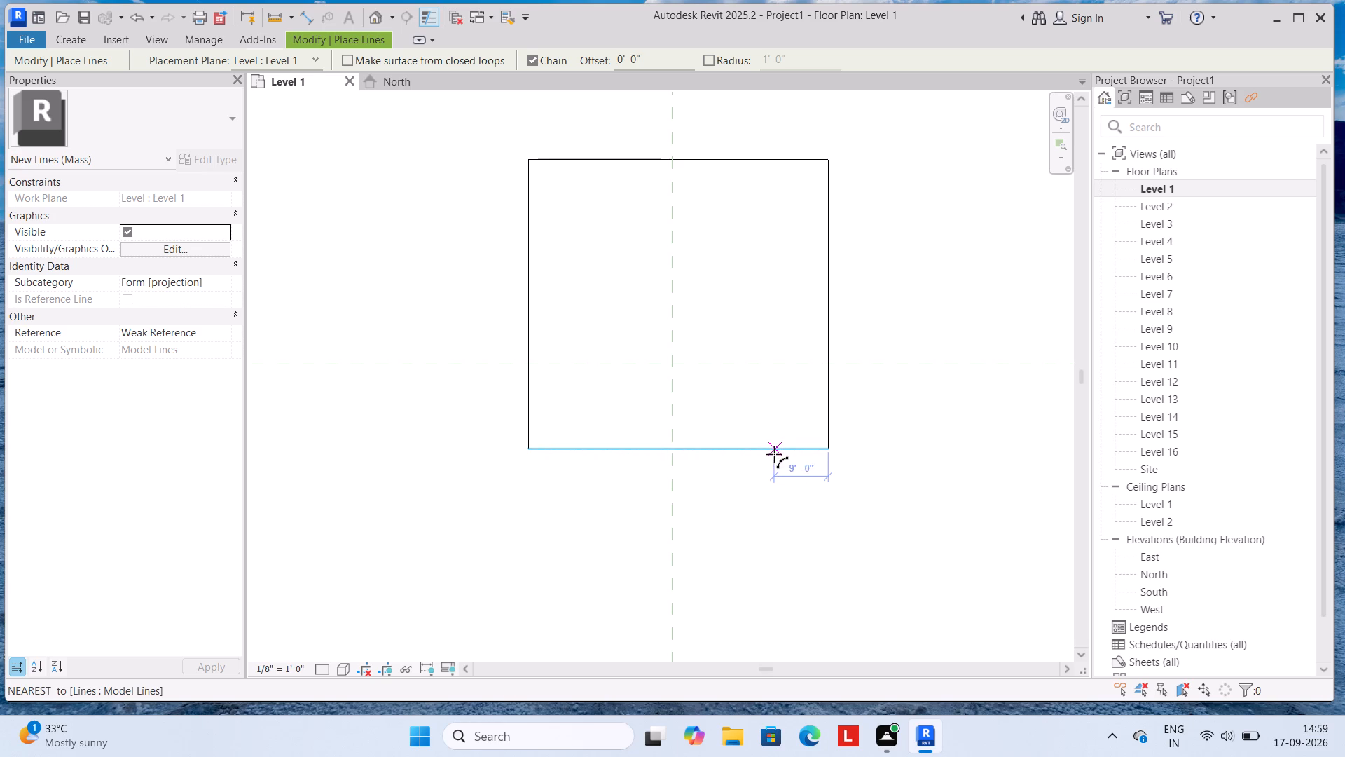
click(616, 447)
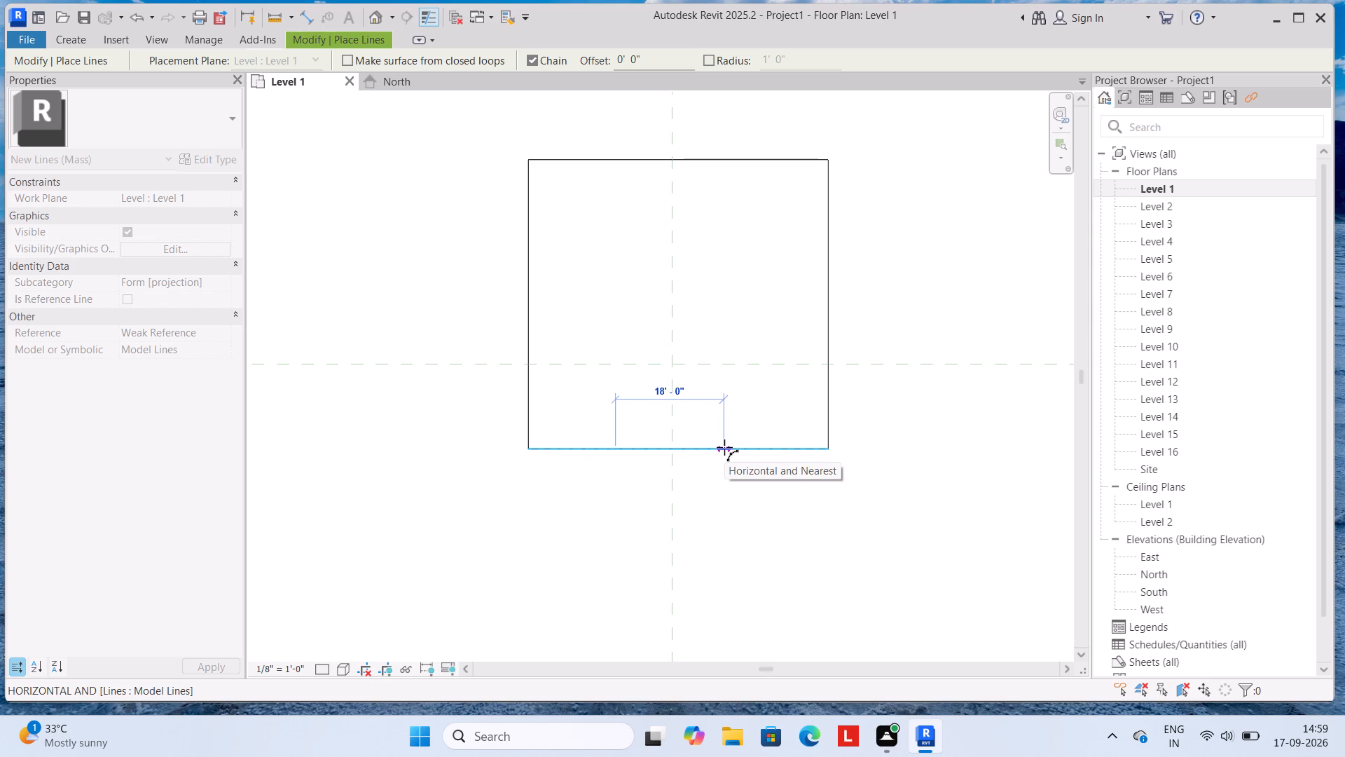
click(724, 447)
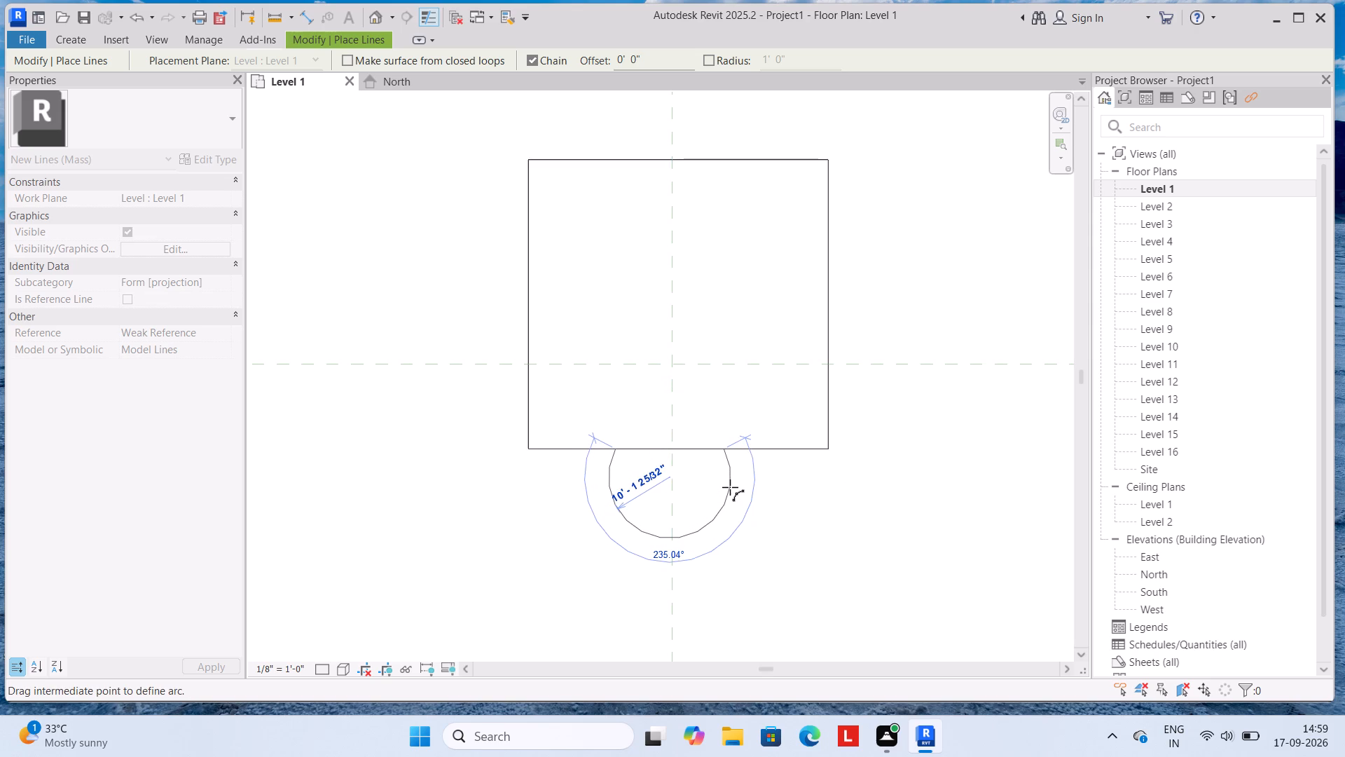
click(730, 487)
key(Escape)
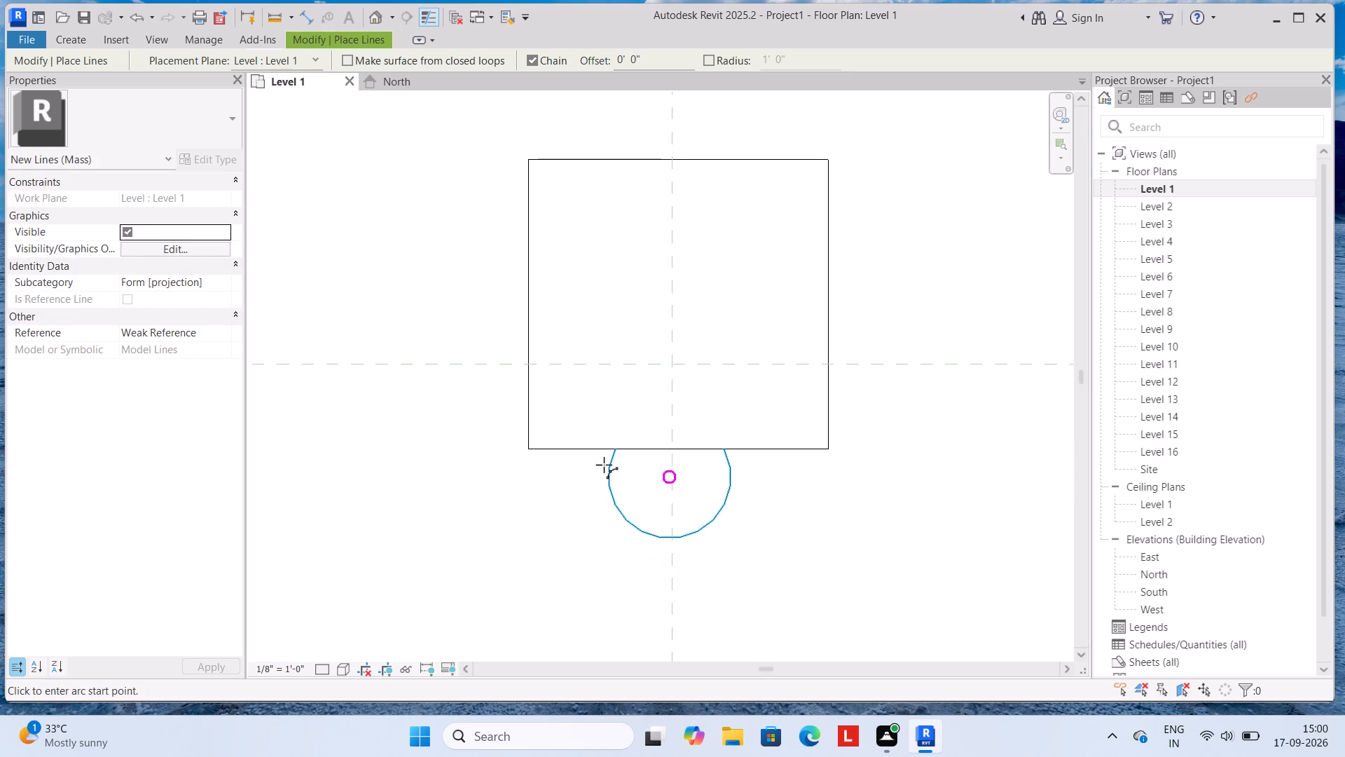
Split the south edge at both arc endpoints with Delete Inner Segment on, removing the piece between them.
click(305, 42)
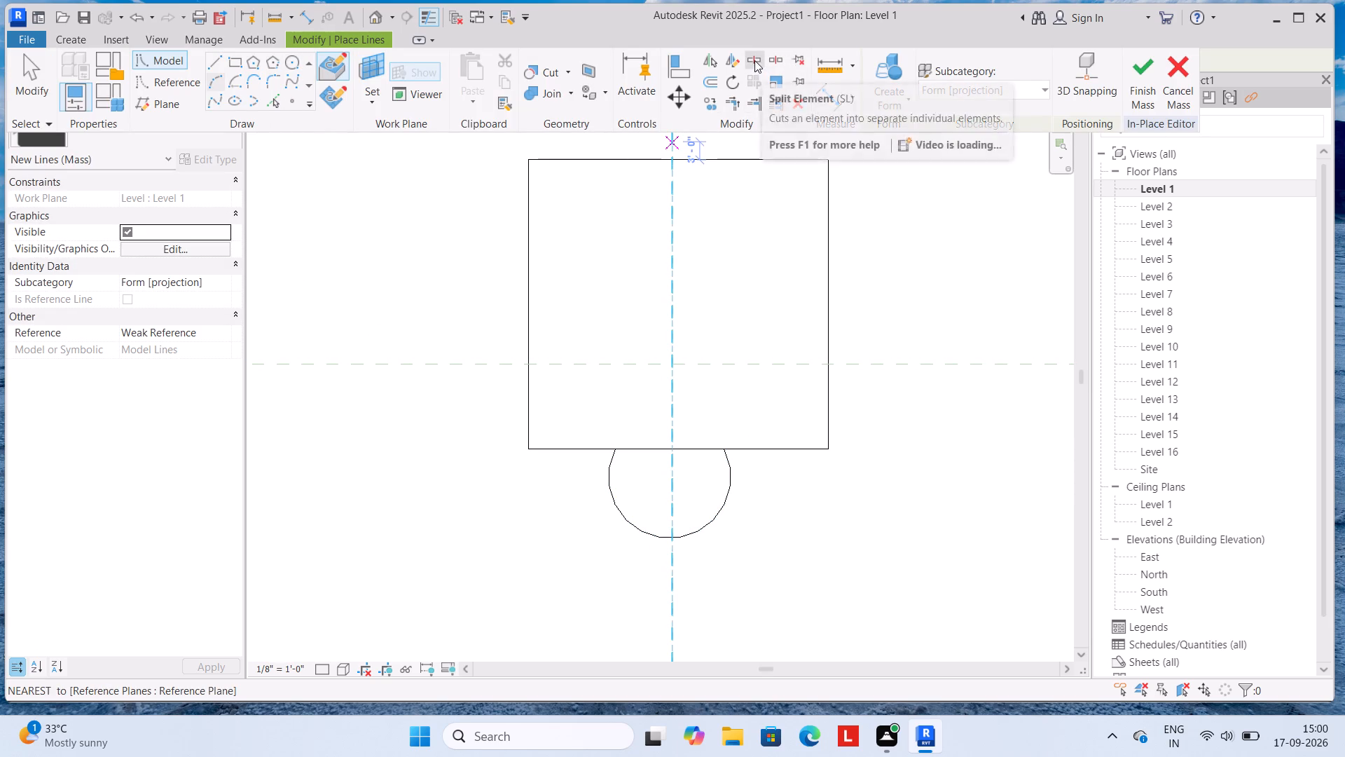
key(Escape)
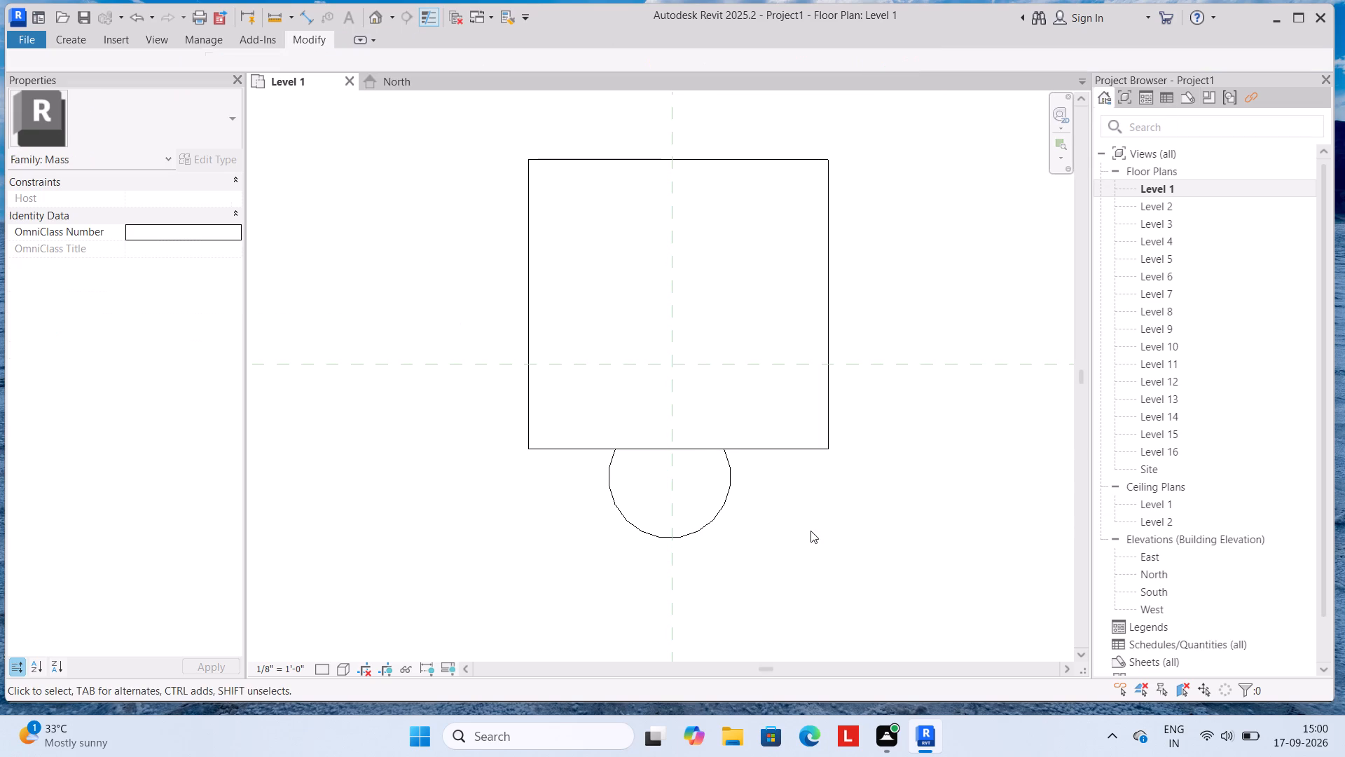
click(312, 39)
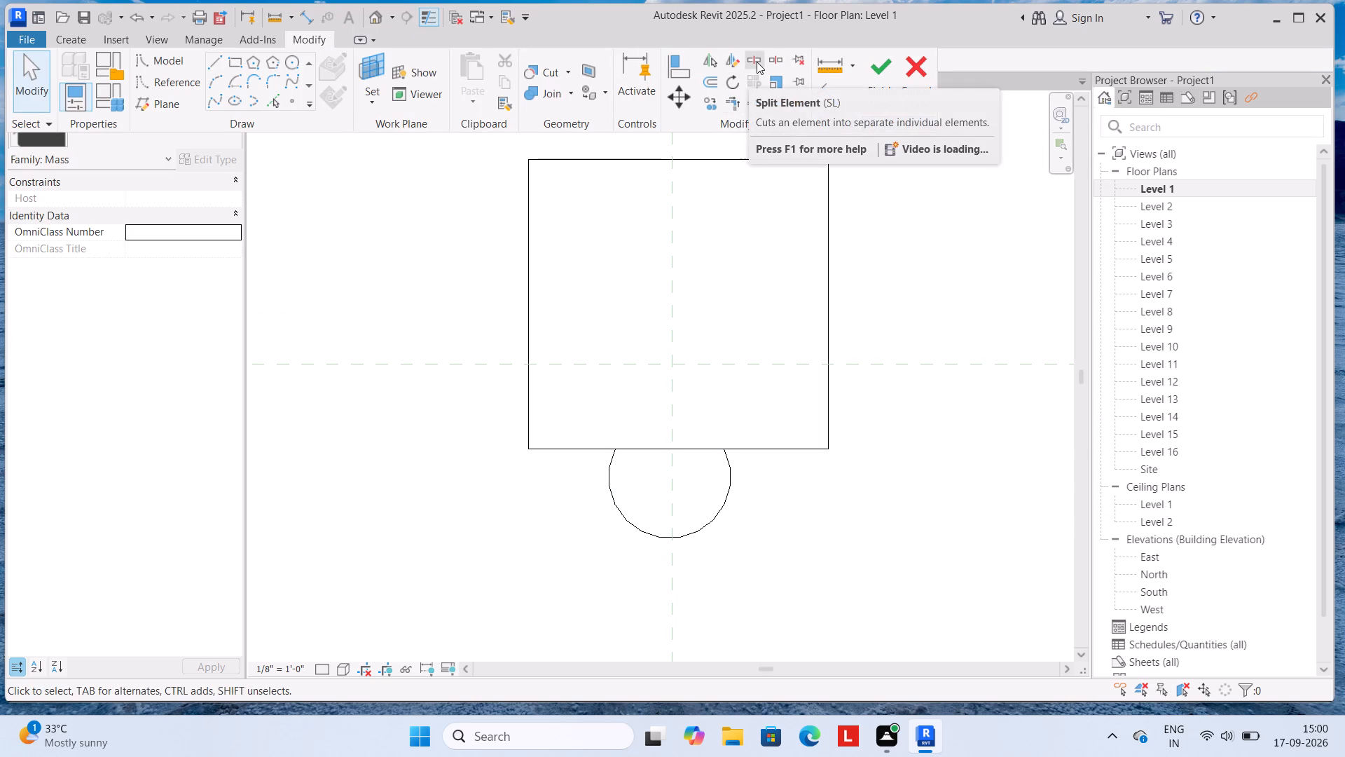
click(755, 60)
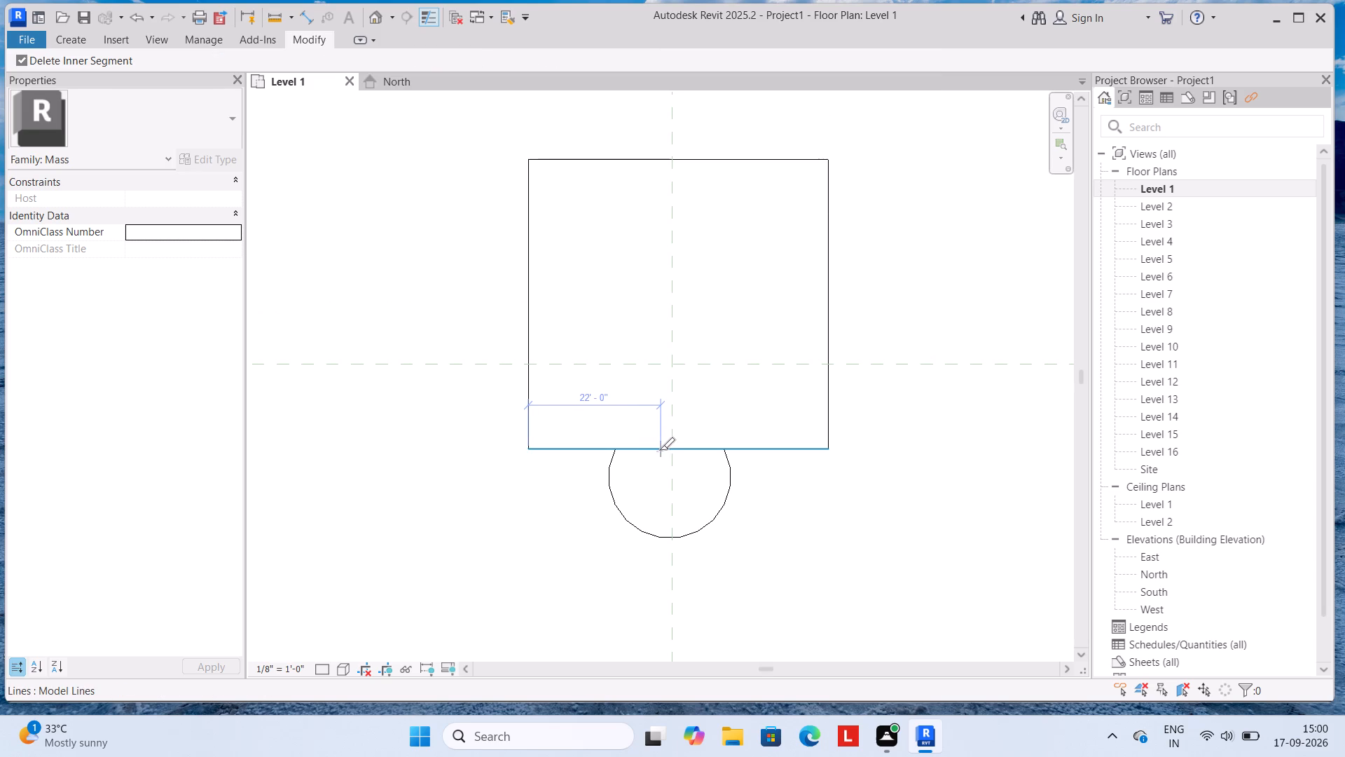
click(619, 448)
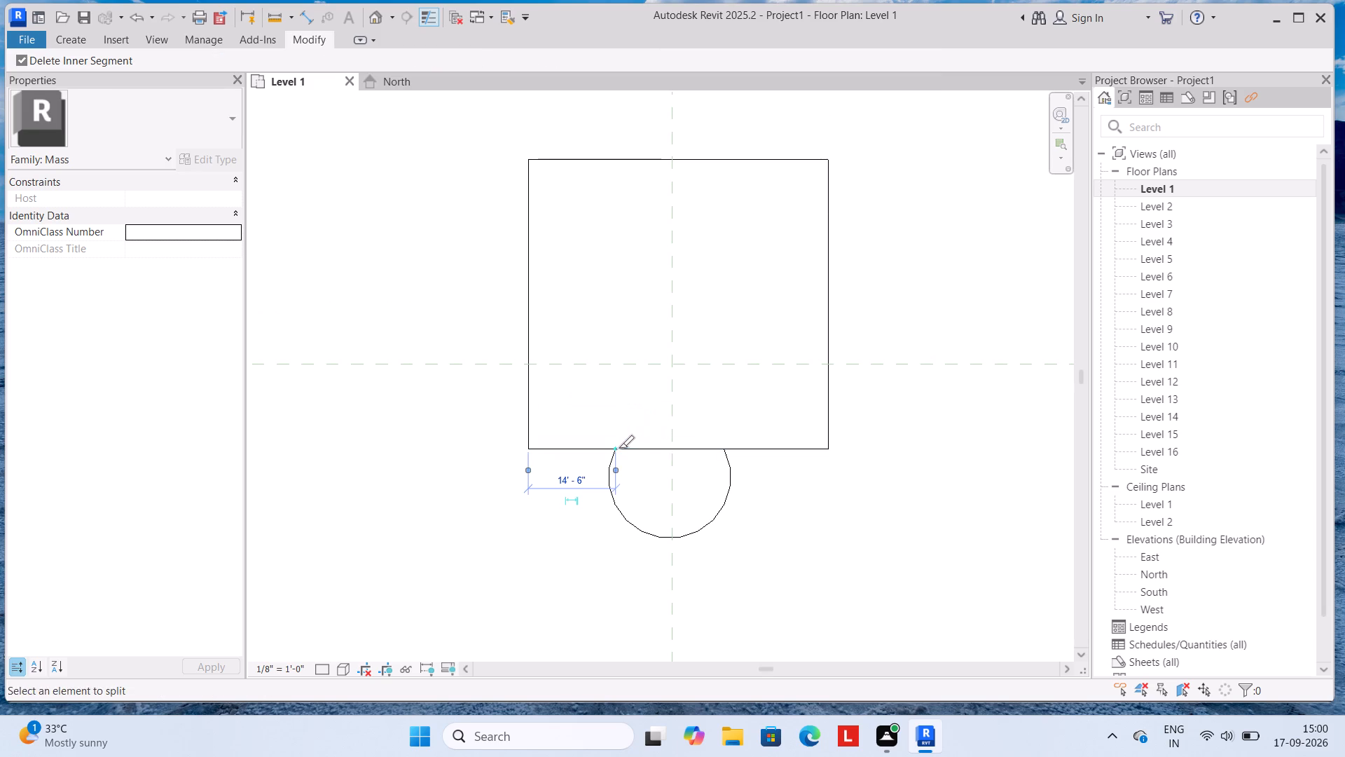
click(724, 450)
key(Escape)
click(312, 34)
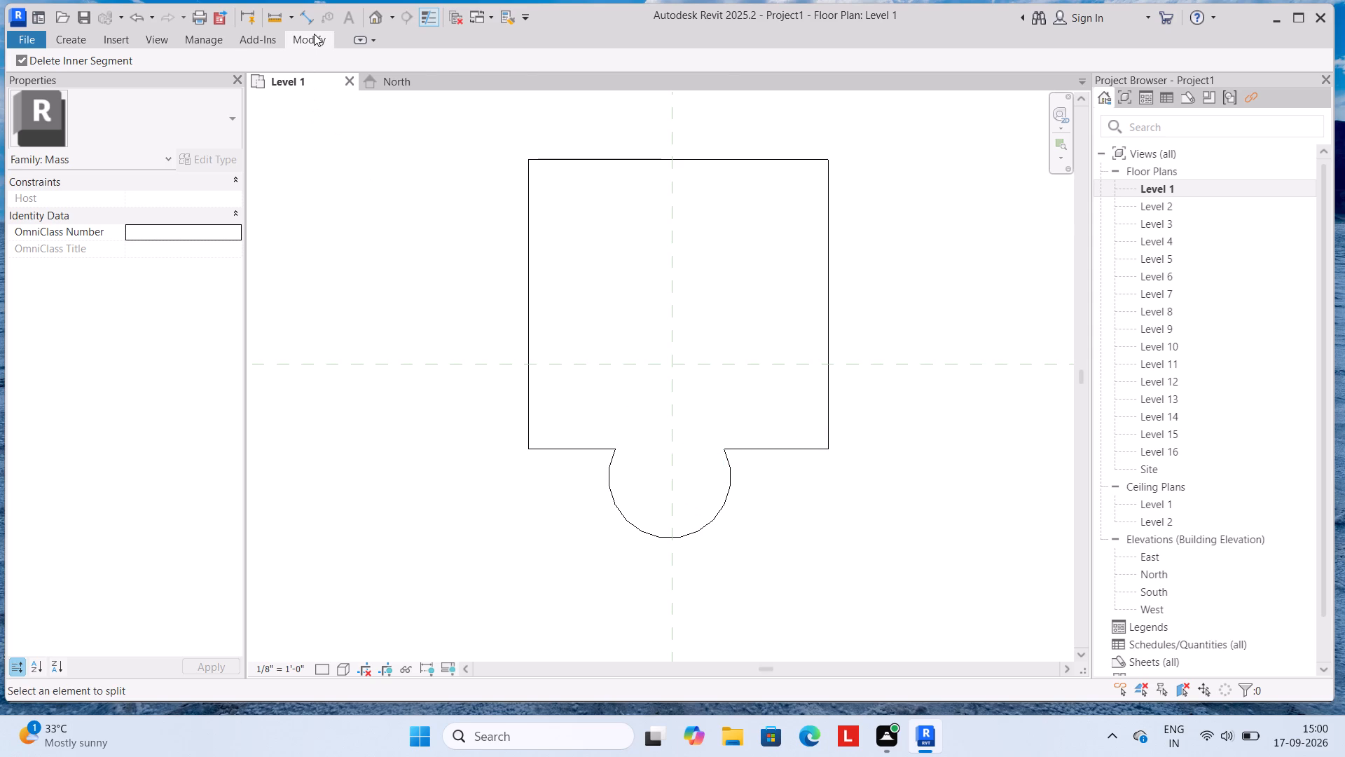
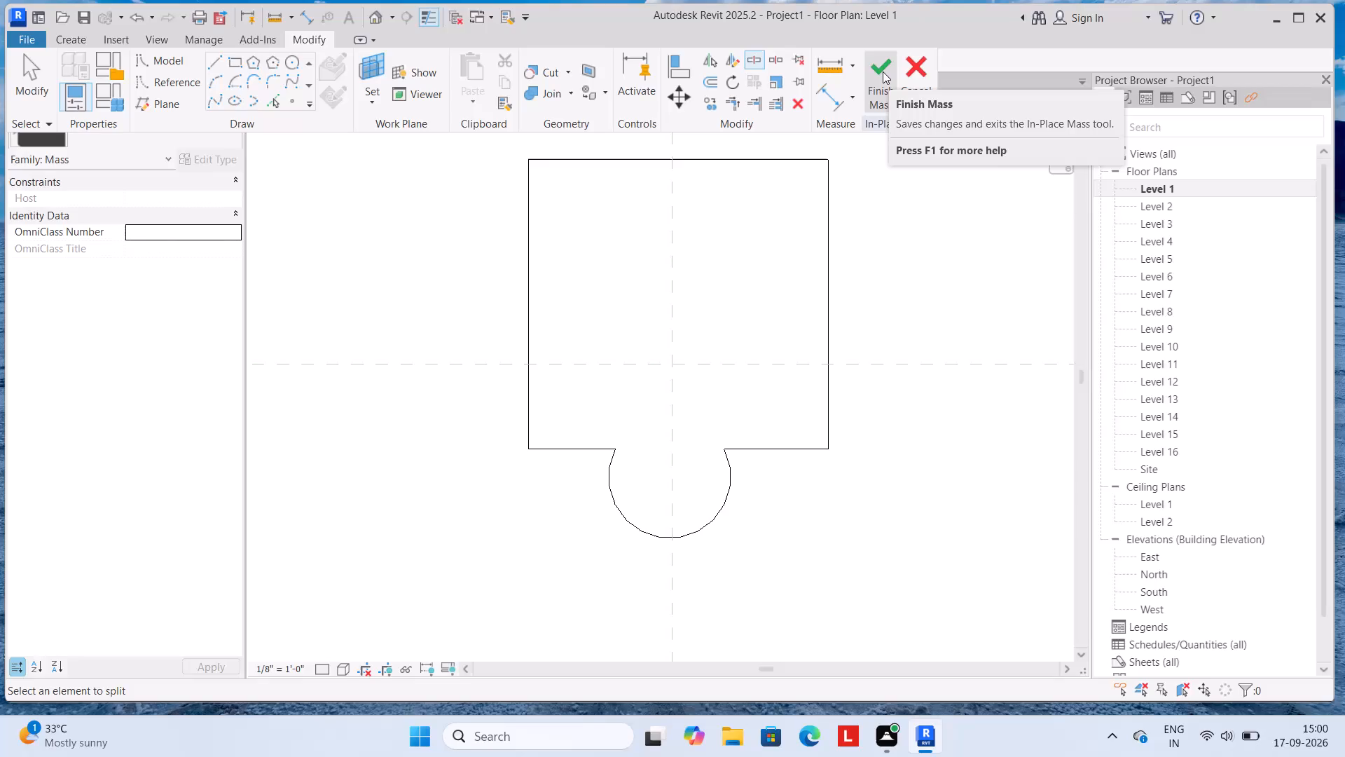
Finish the in-place mass containing the outline with the curved south projection.
click(883, 71)
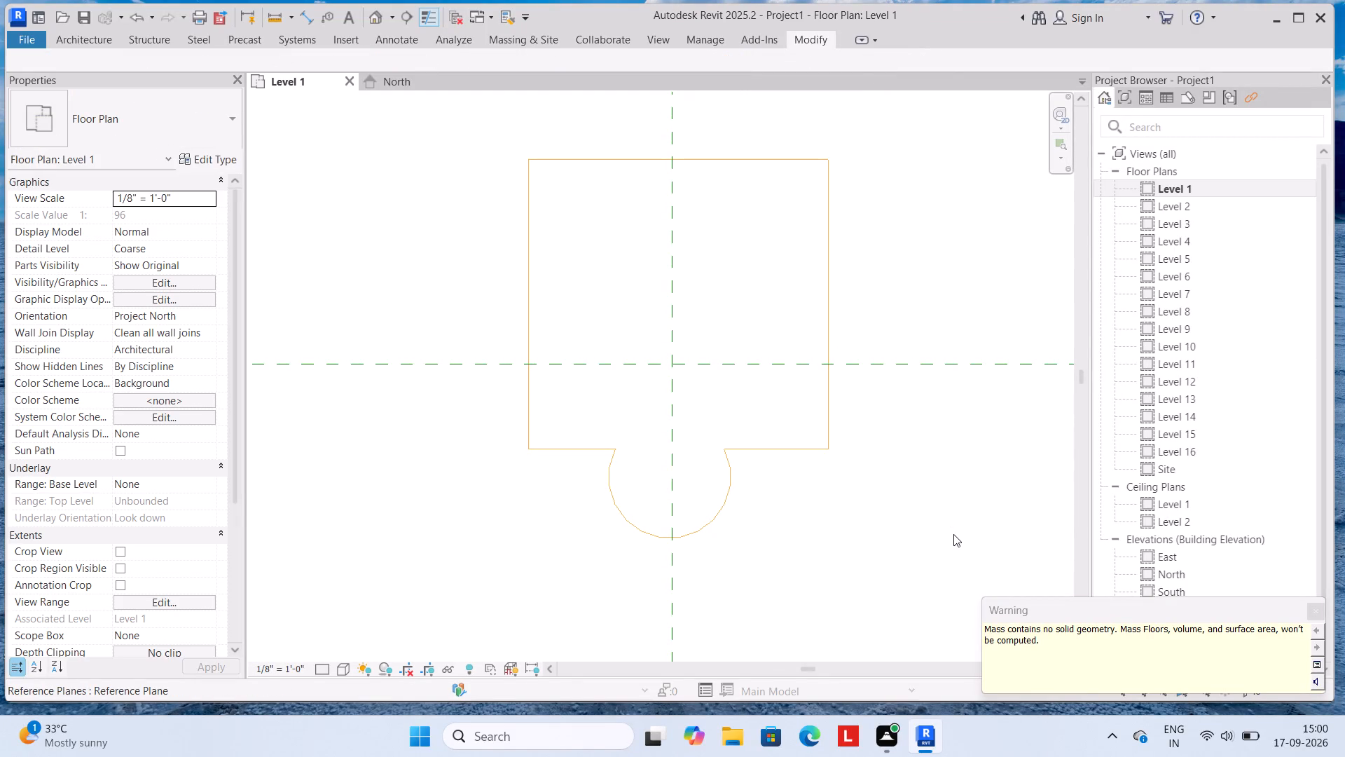
key(Escape)
key(Escape)
key(Escape)
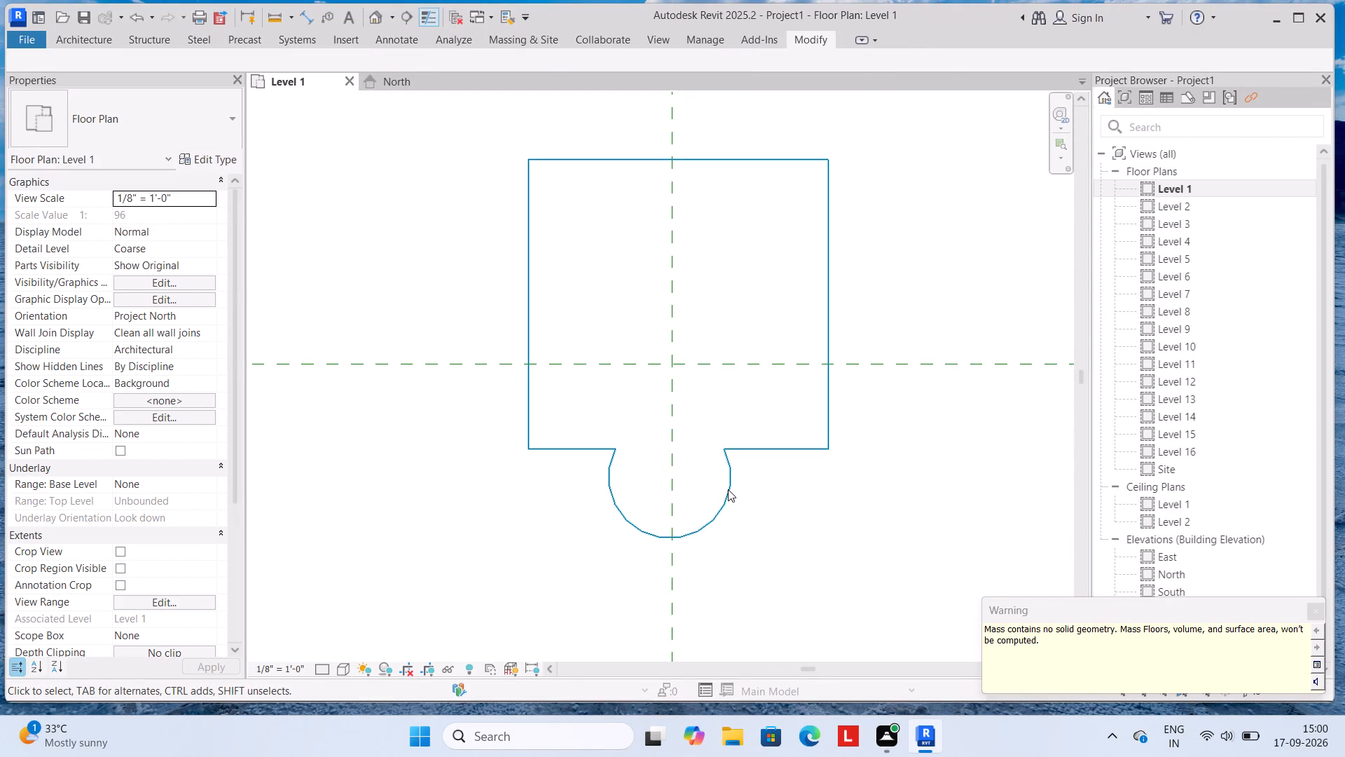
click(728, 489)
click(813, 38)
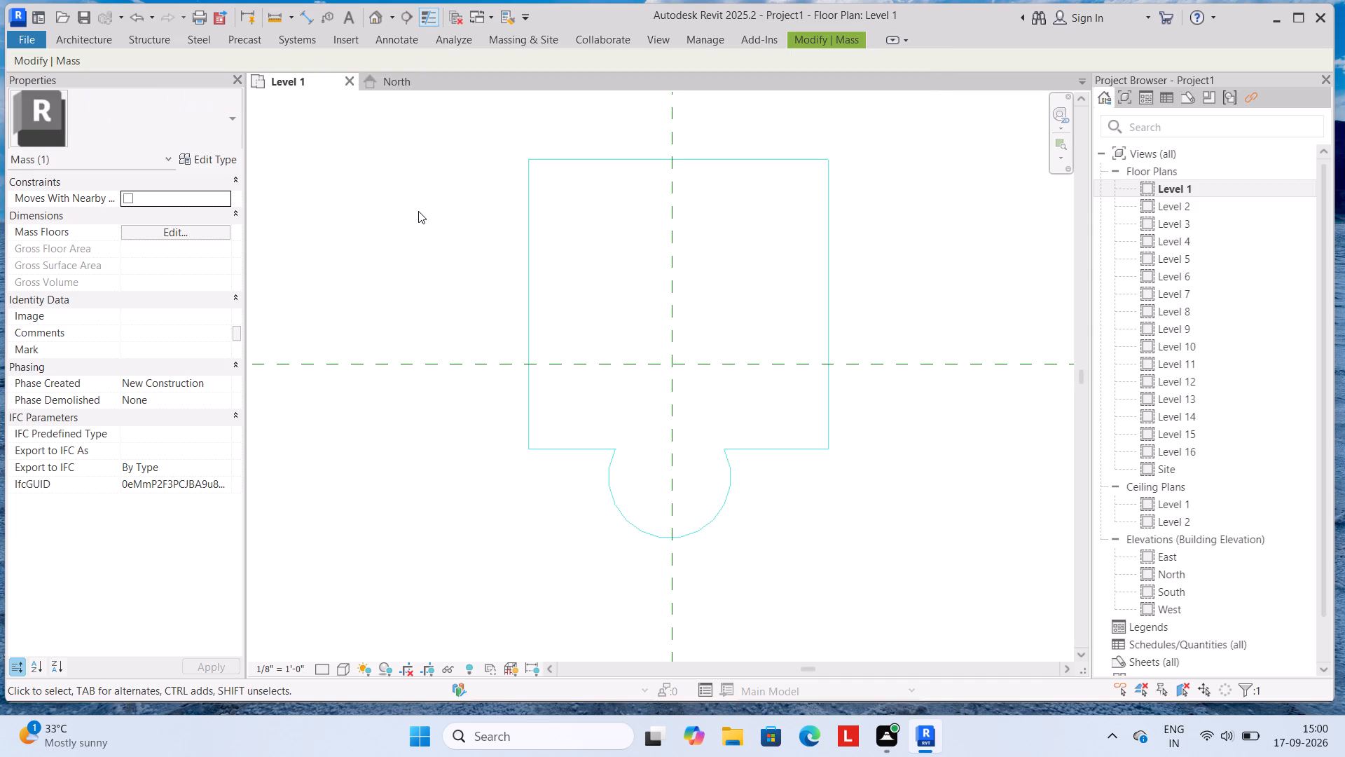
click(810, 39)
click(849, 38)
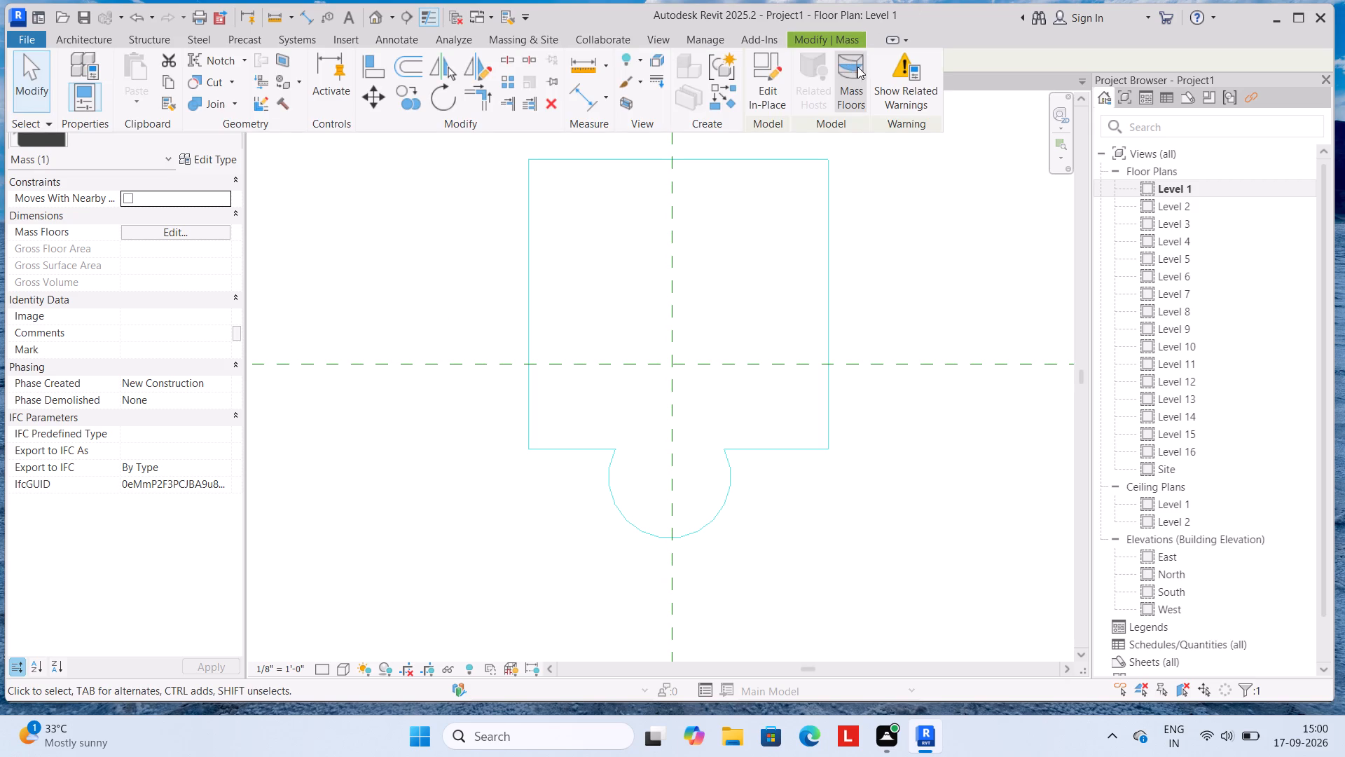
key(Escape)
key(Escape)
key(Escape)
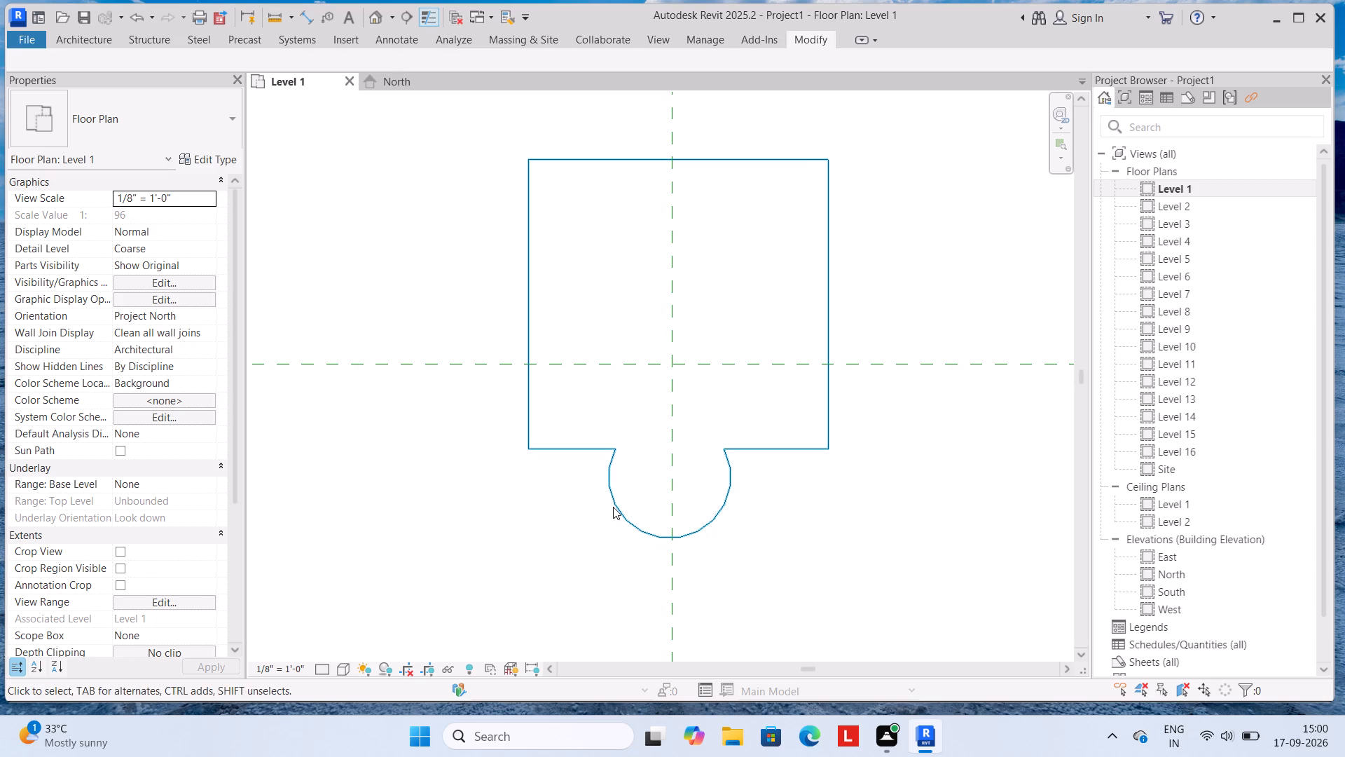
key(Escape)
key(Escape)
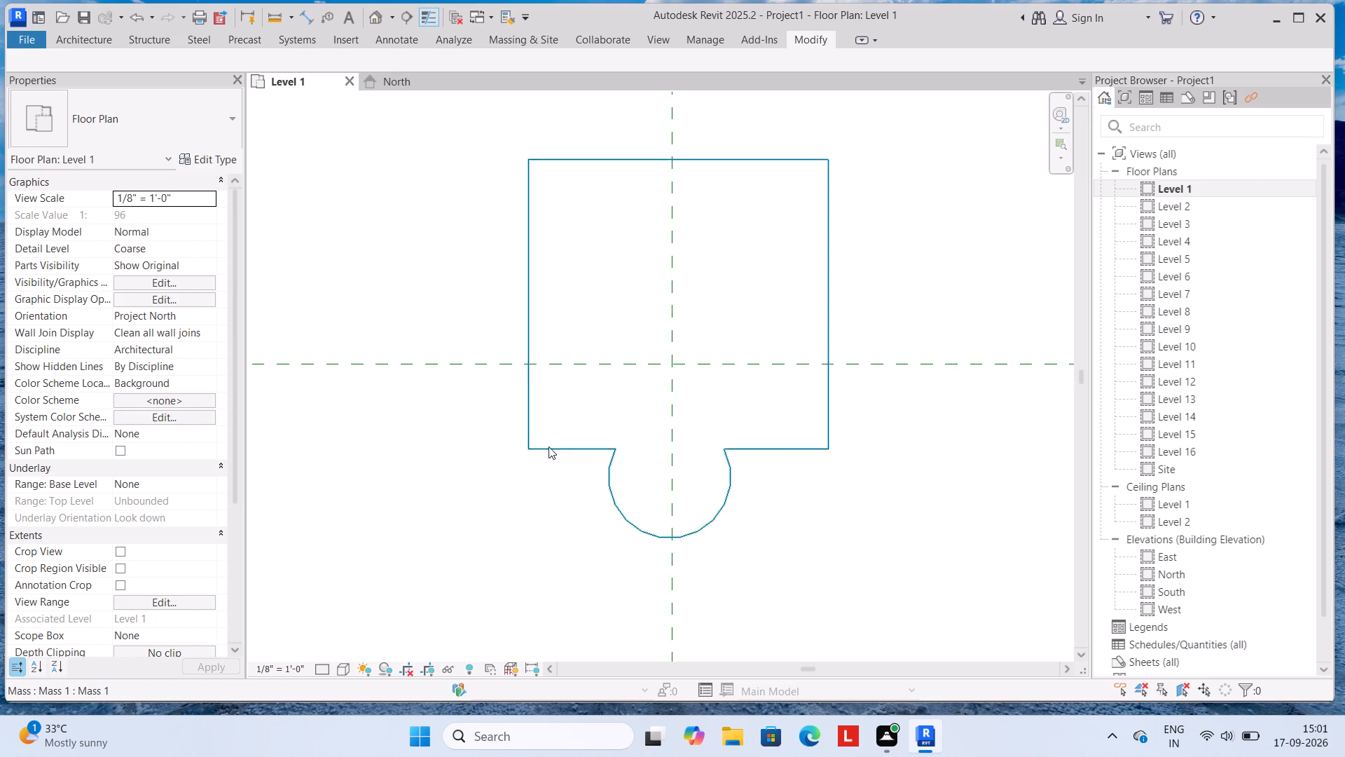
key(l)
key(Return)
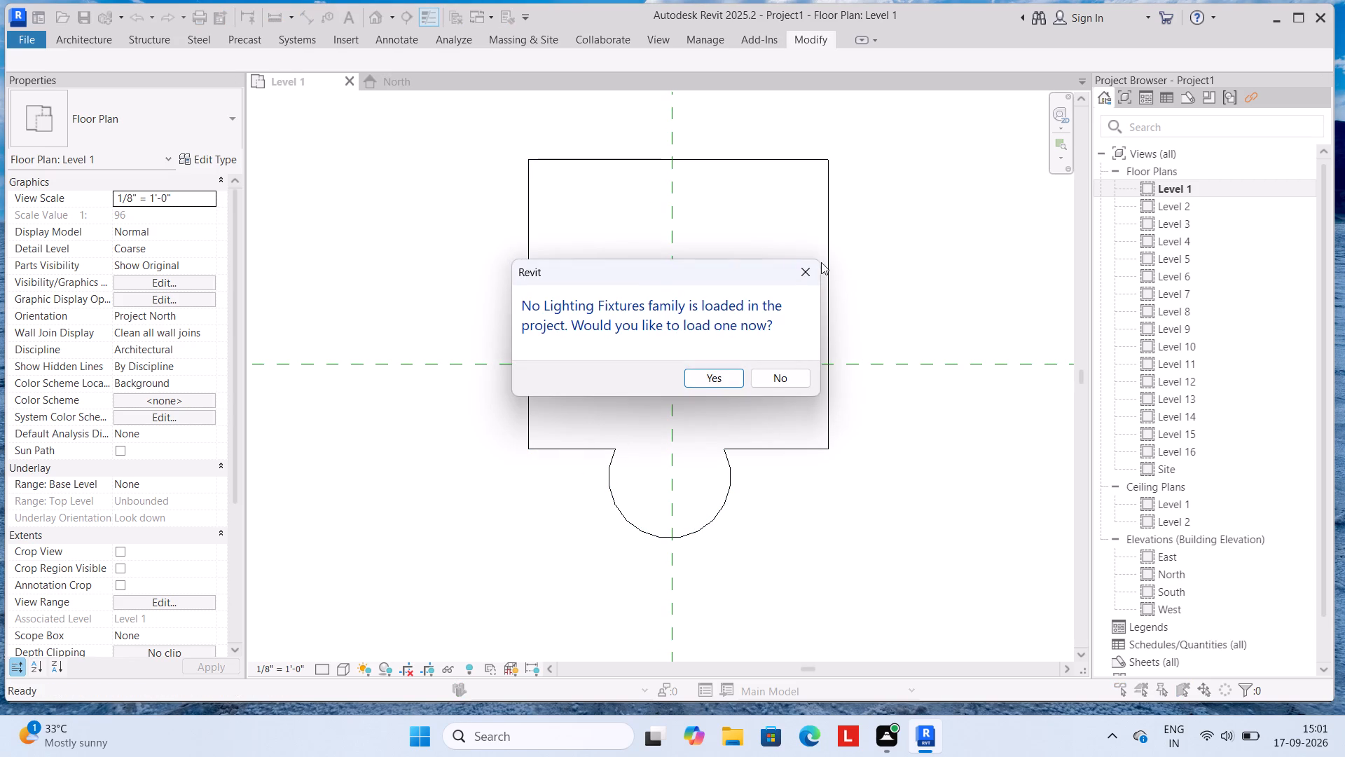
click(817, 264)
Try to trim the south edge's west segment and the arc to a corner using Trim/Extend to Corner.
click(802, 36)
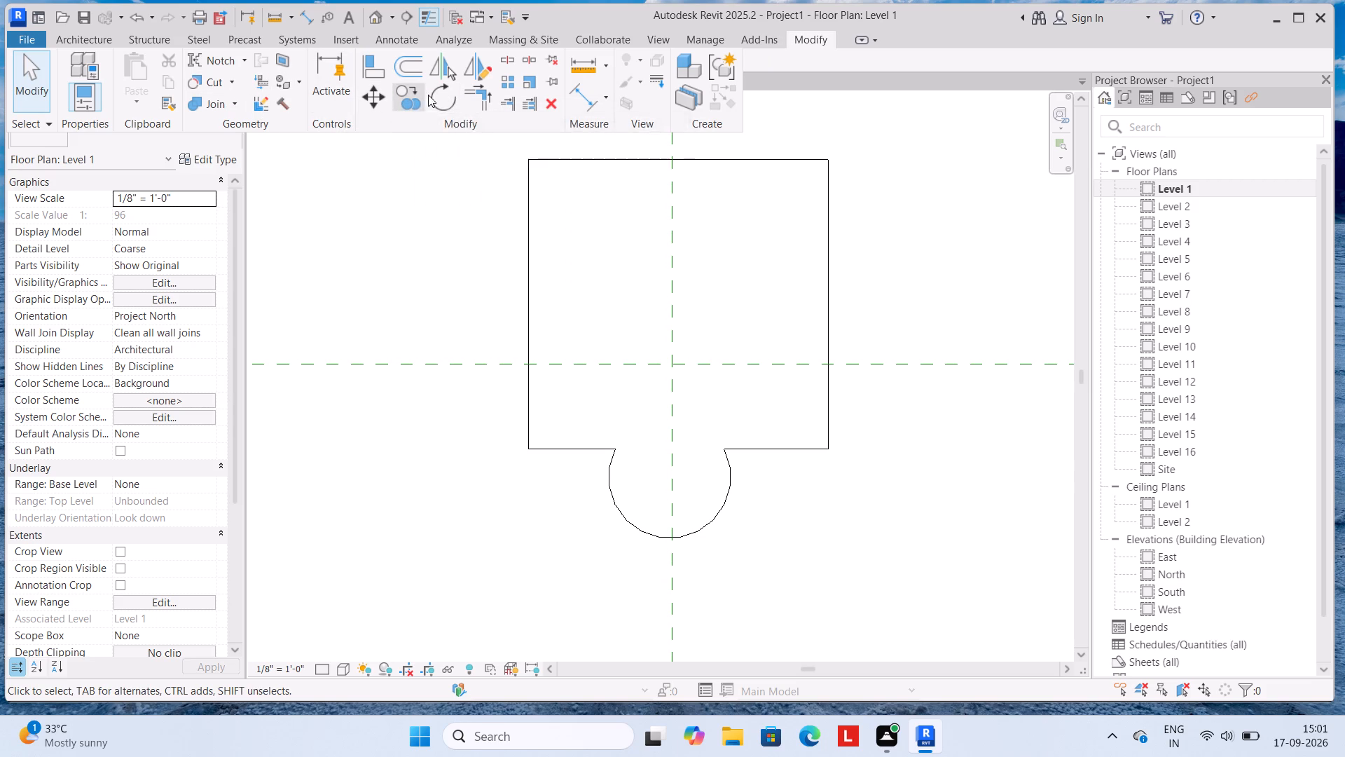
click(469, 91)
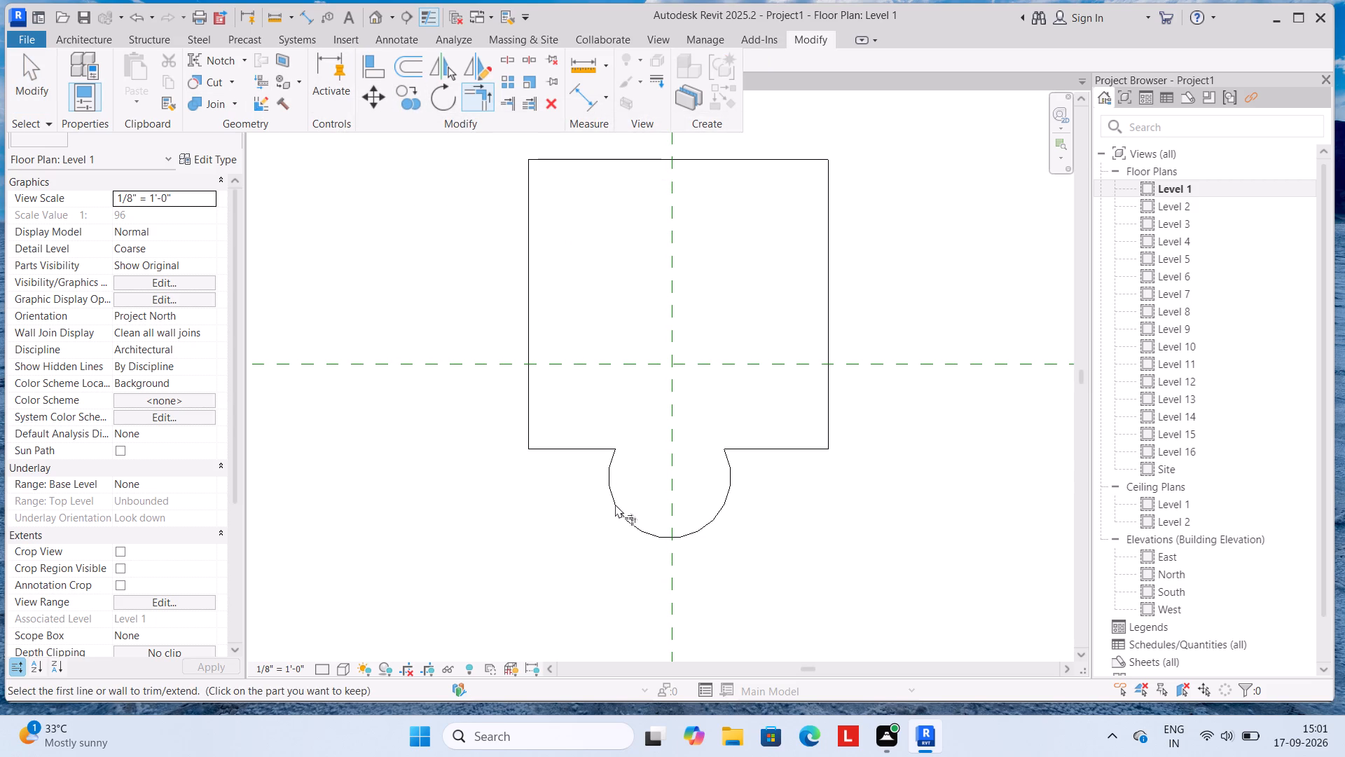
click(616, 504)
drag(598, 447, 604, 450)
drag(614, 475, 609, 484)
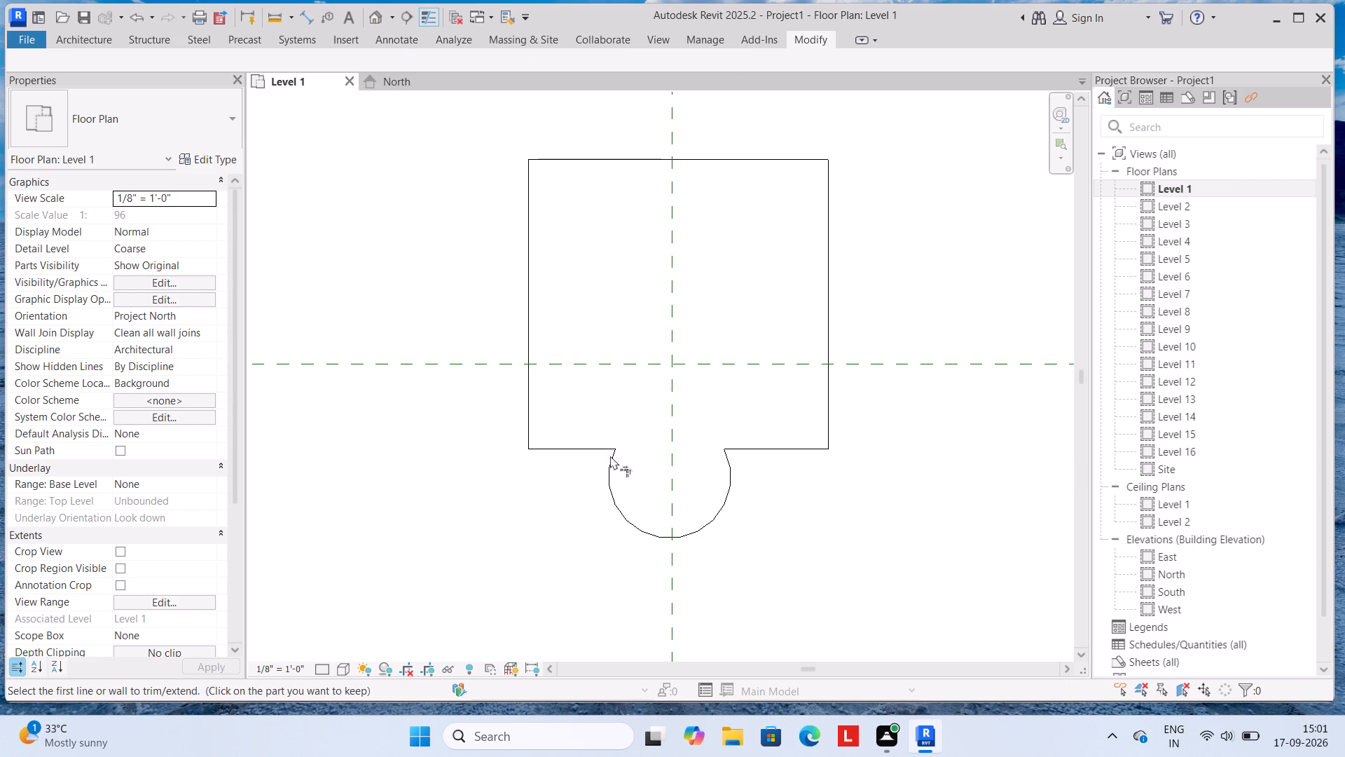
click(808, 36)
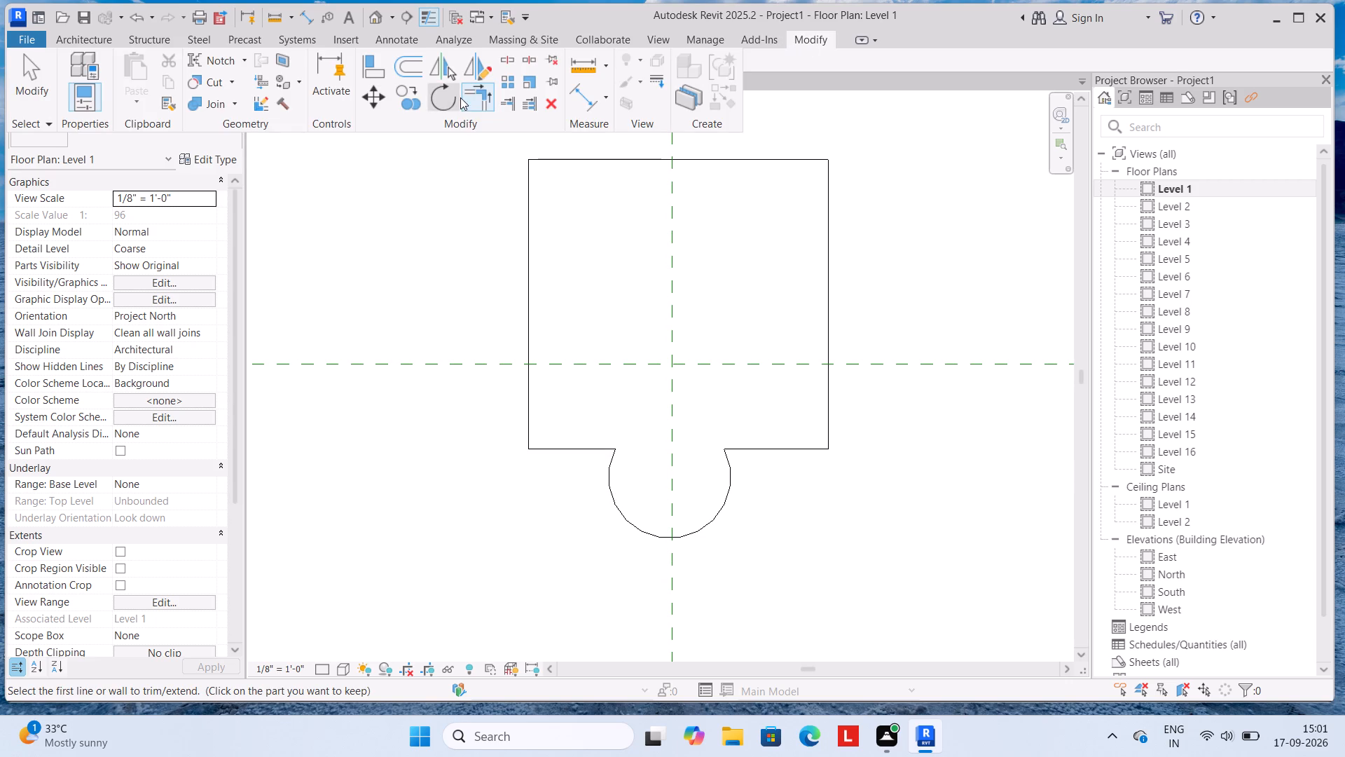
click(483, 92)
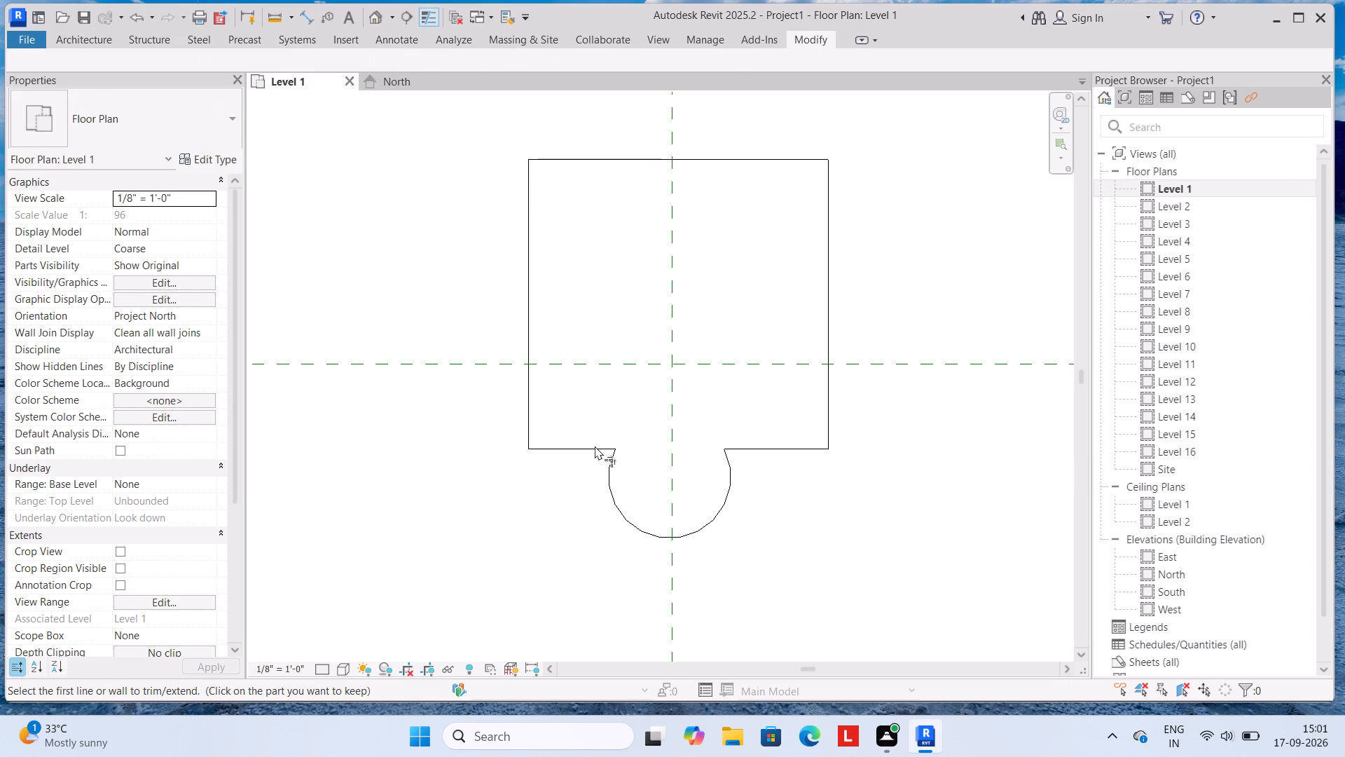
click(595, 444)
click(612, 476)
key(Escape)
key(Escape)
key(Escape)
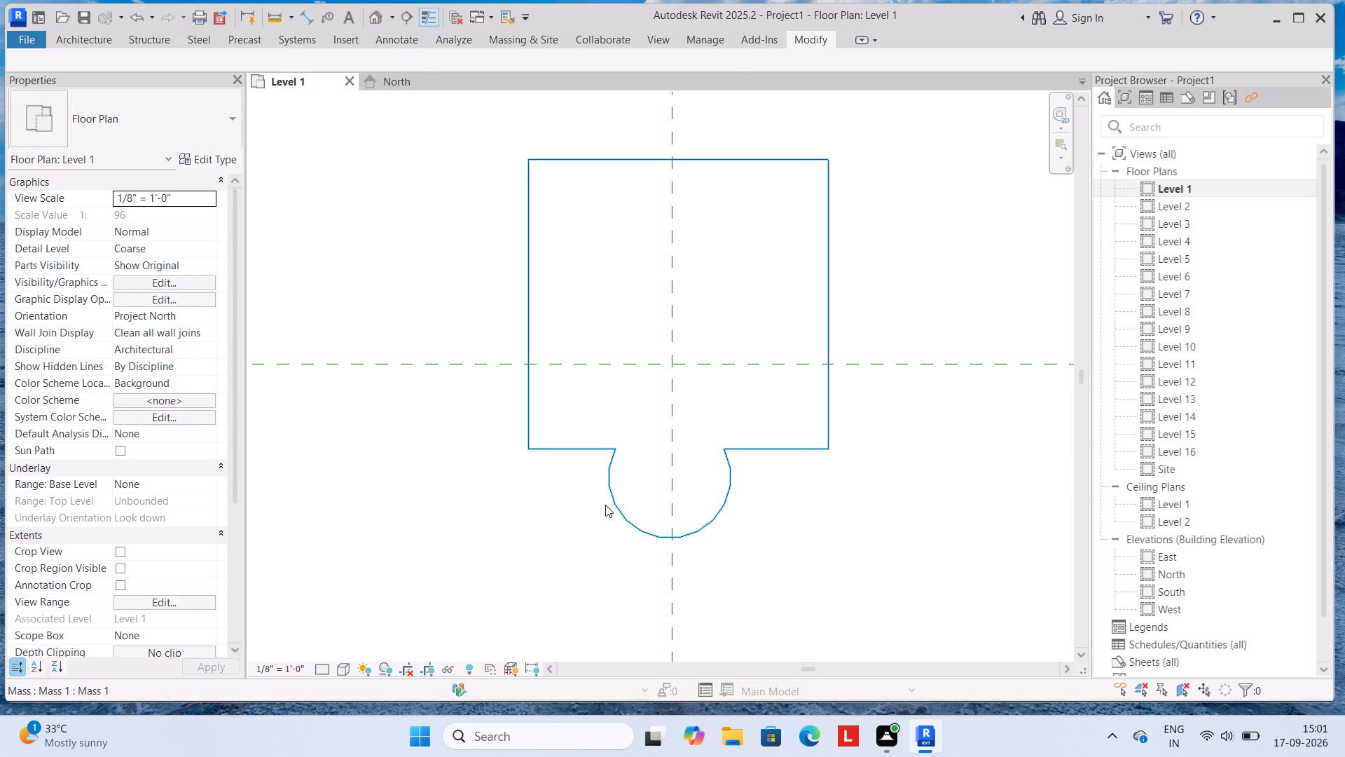
Reopen the mass outline for in-place editing.
click(621, 506)
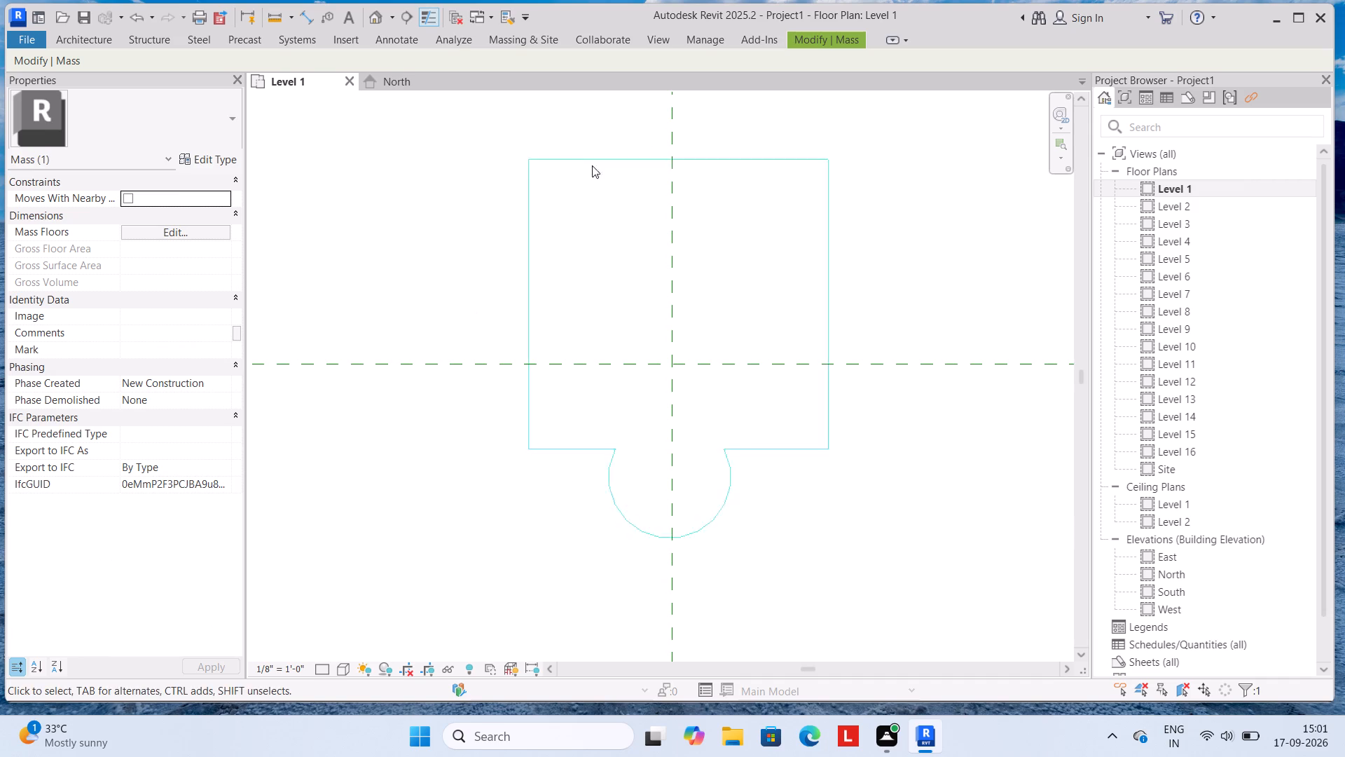
click(804, 36)
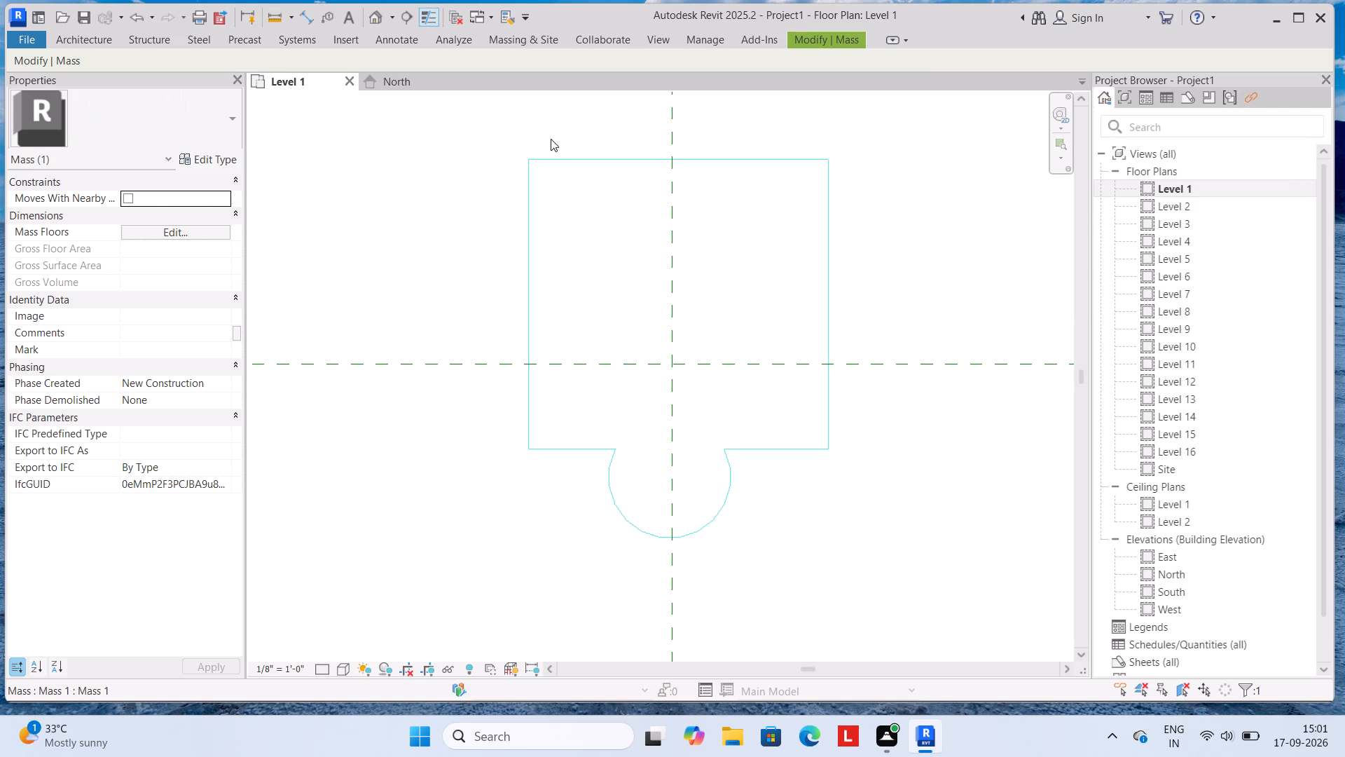
click(813, 39)
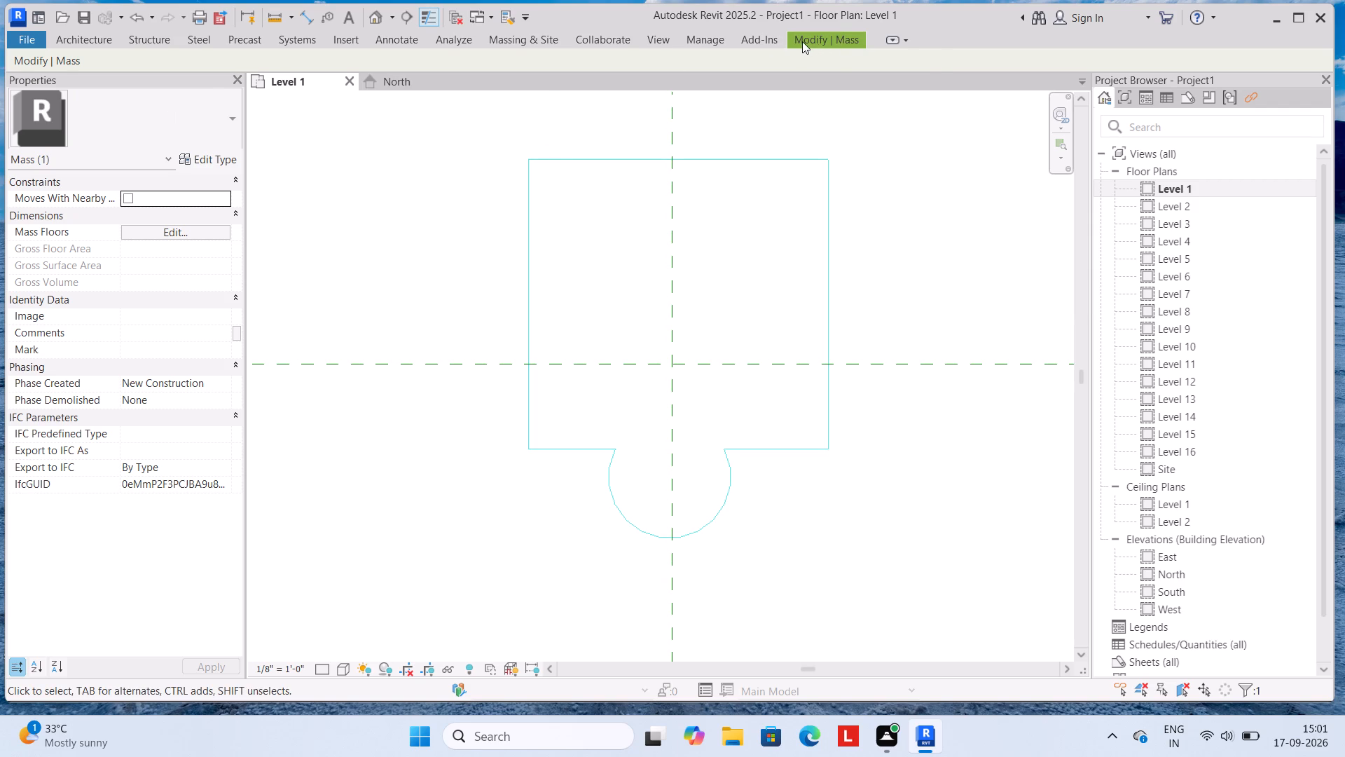
click(769, 84)
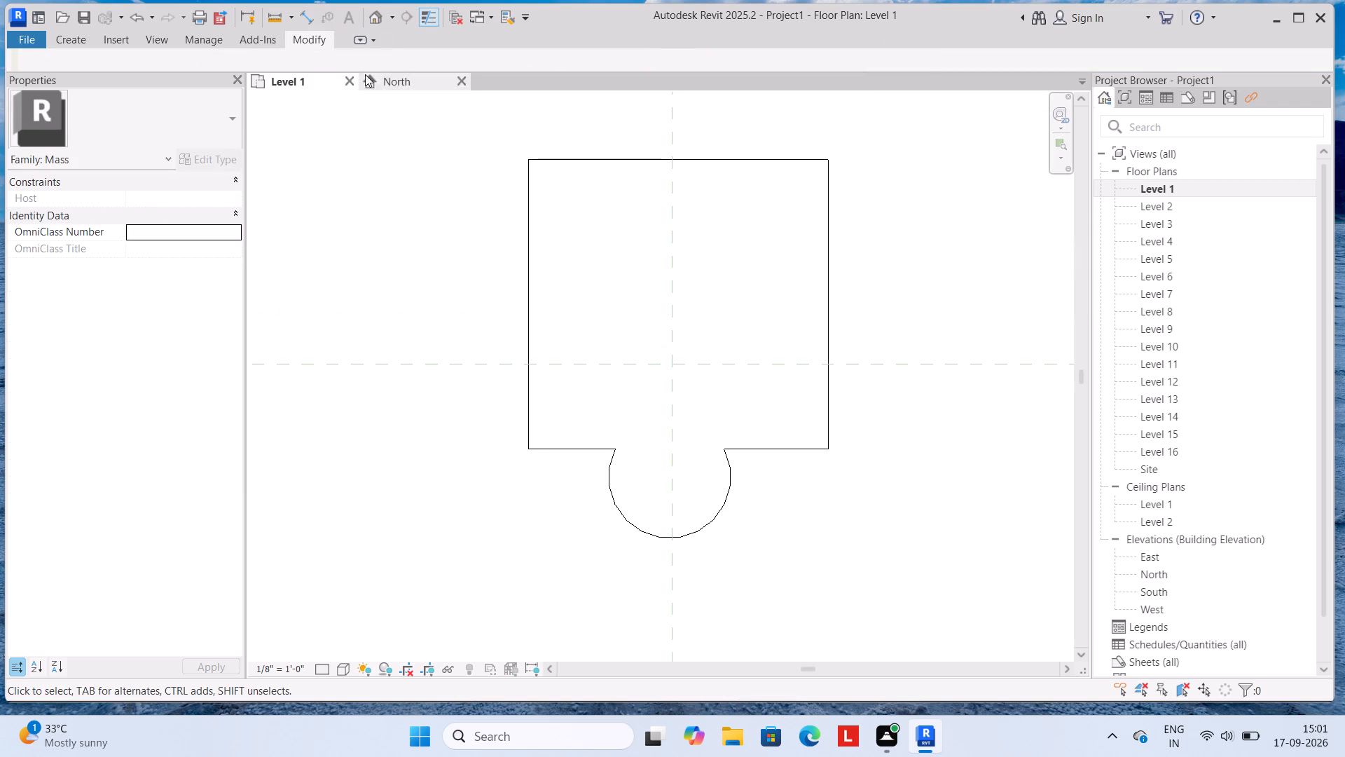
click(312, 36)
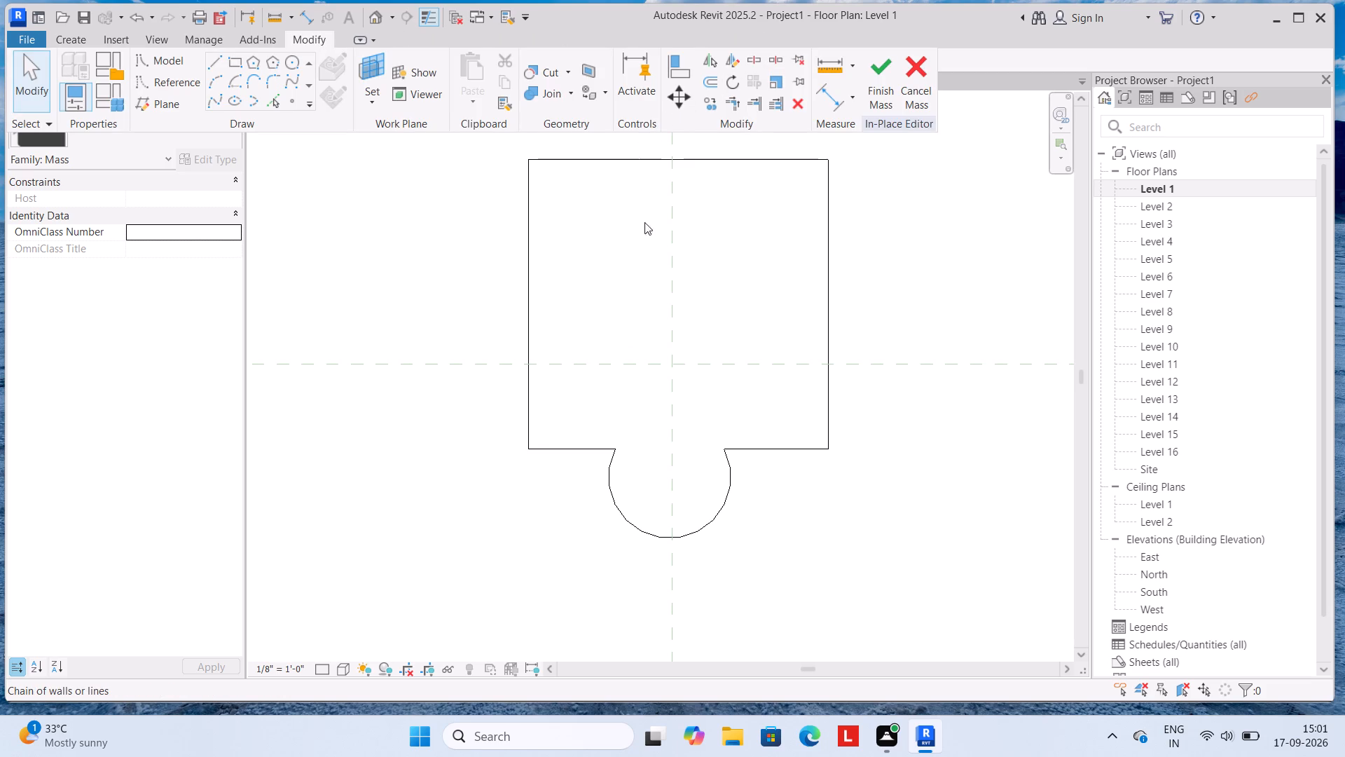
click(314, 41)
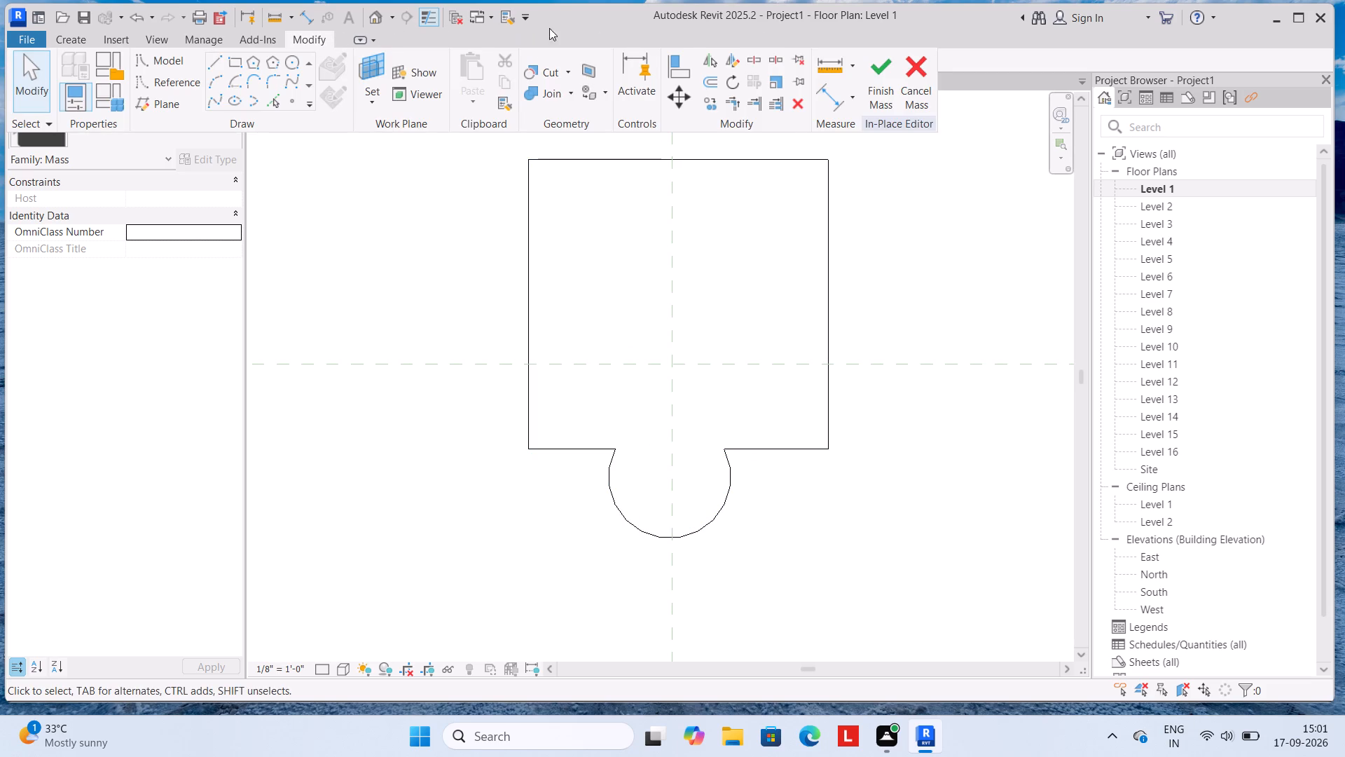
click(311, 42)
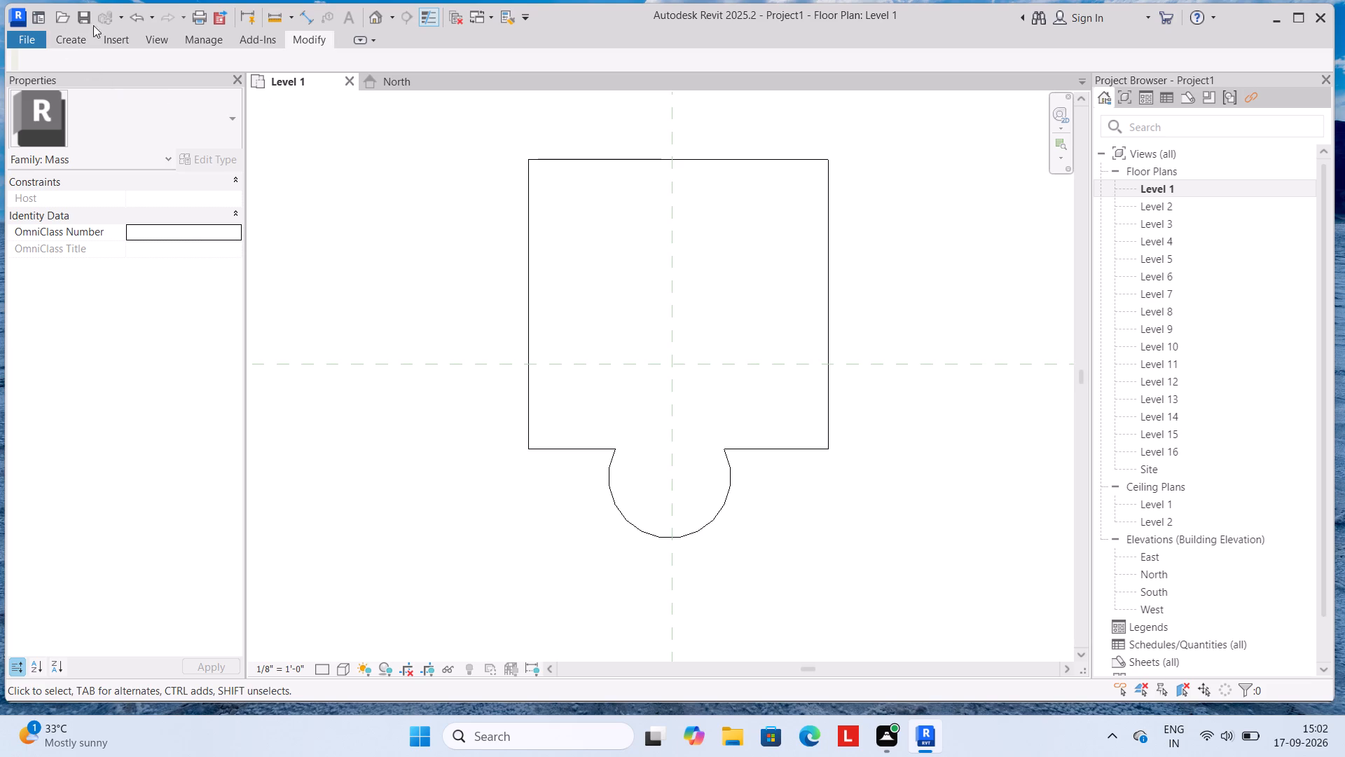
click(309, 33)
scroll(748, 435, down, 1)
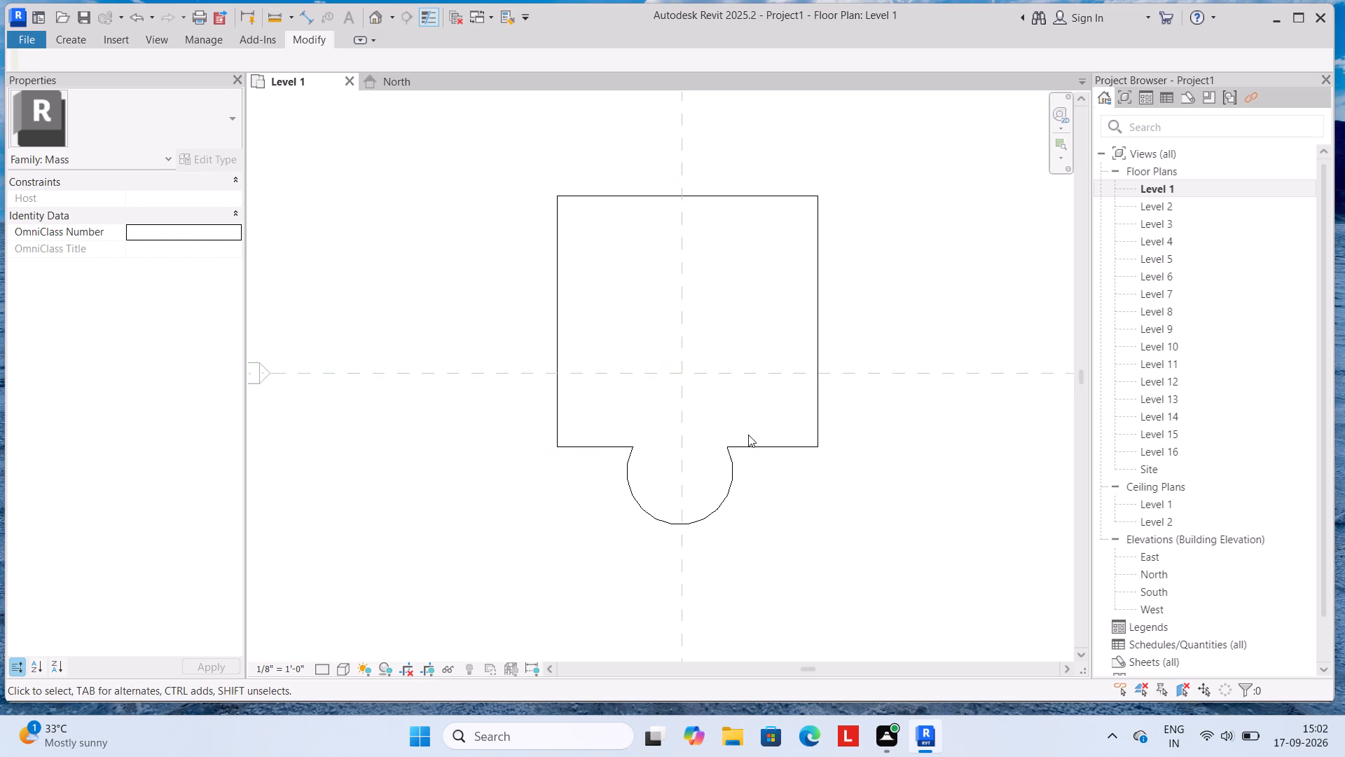
Open the default 3D view of the mass.
click(405, 86)
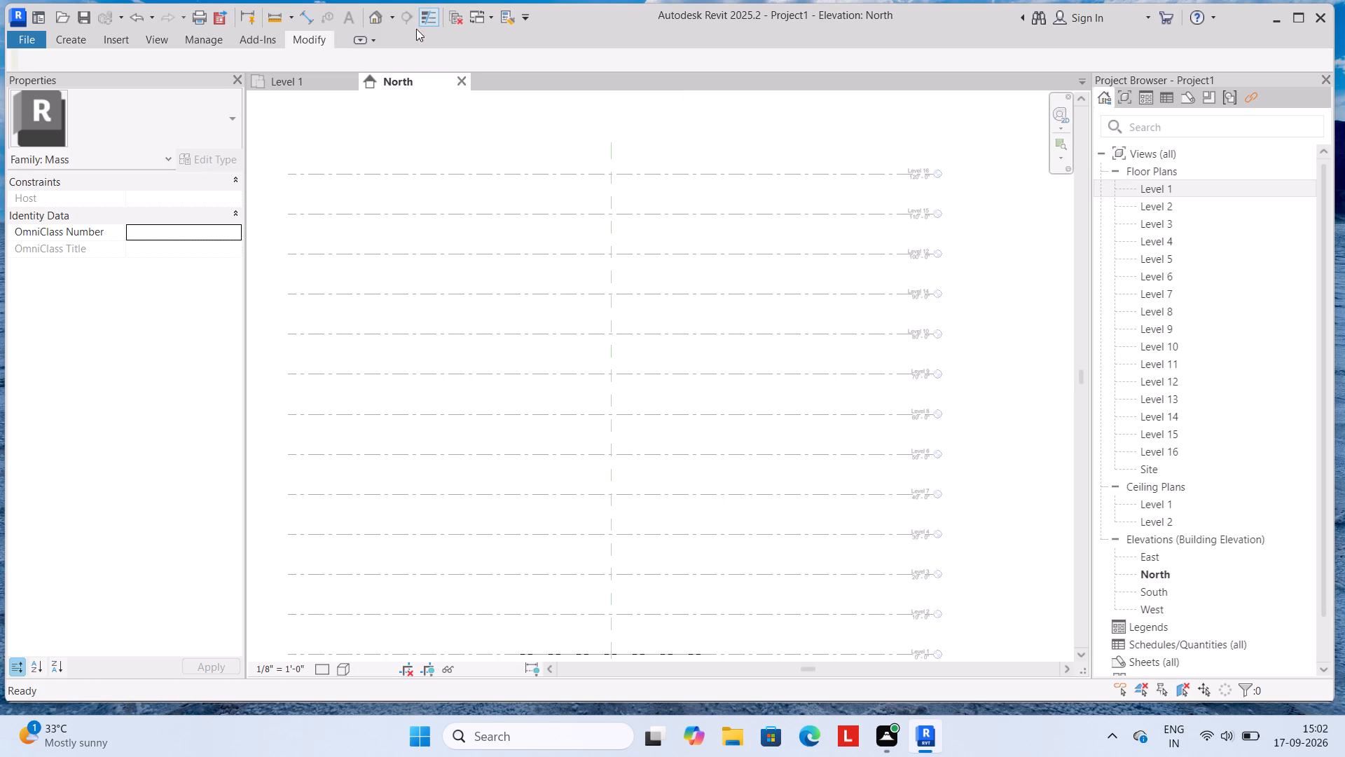
click(377, 9)
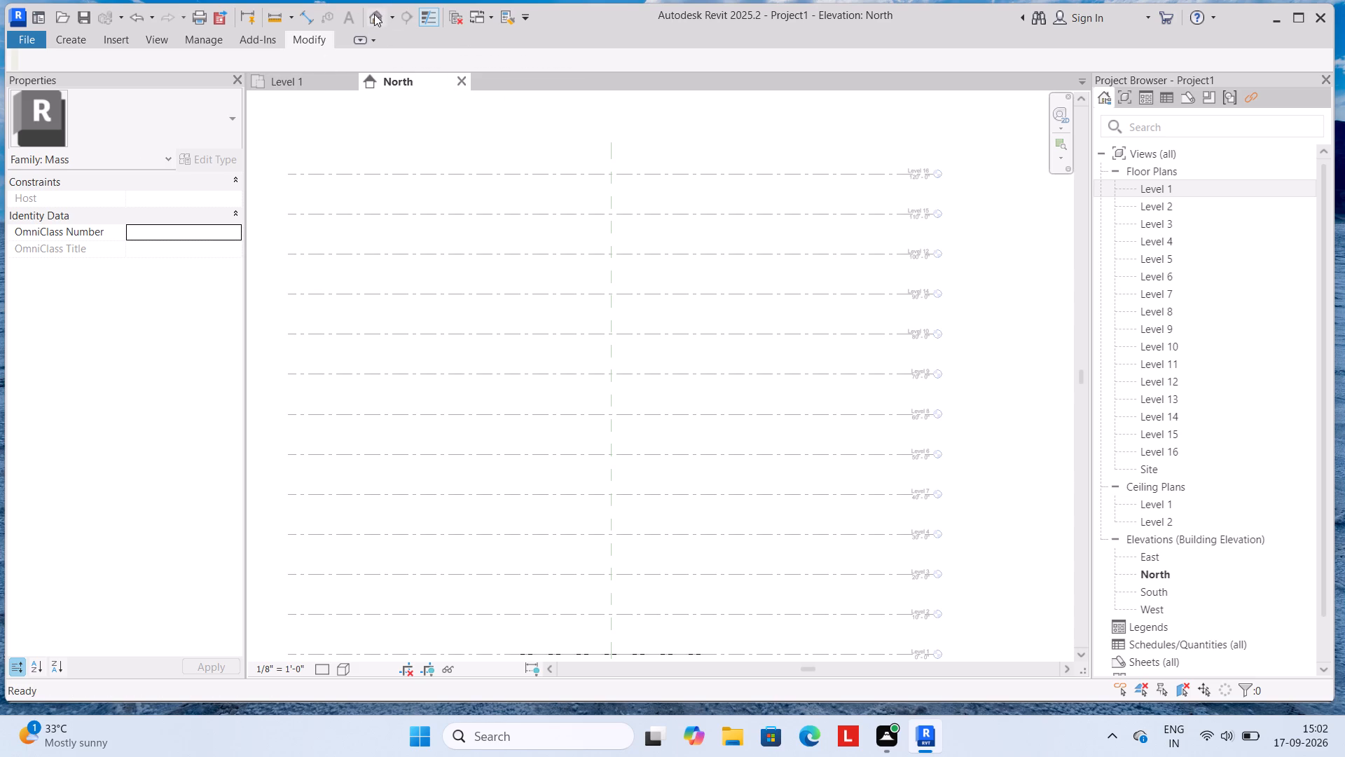
click(387, 13)
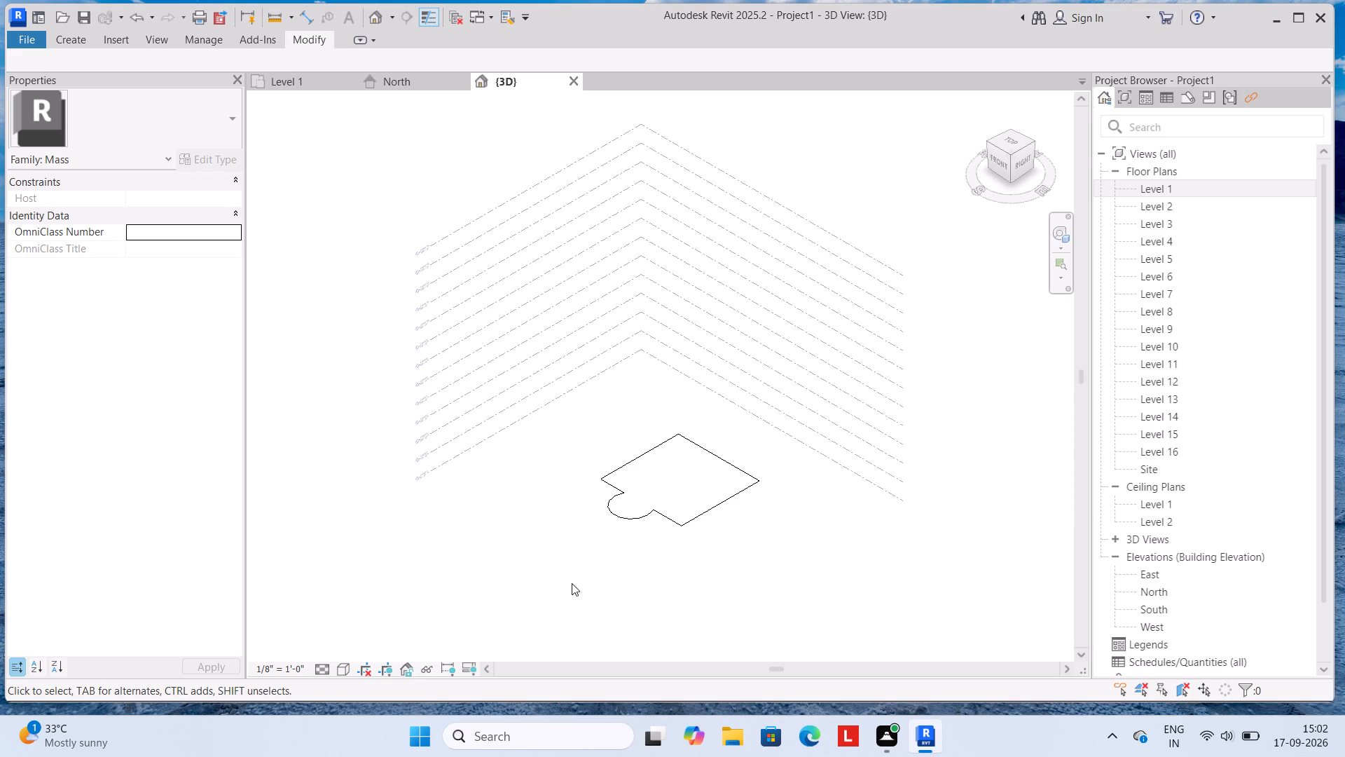
Copy the whole Level 1 outline to the clipboard and paste it aligned to Levels 1 through 4.
click(661, 517)
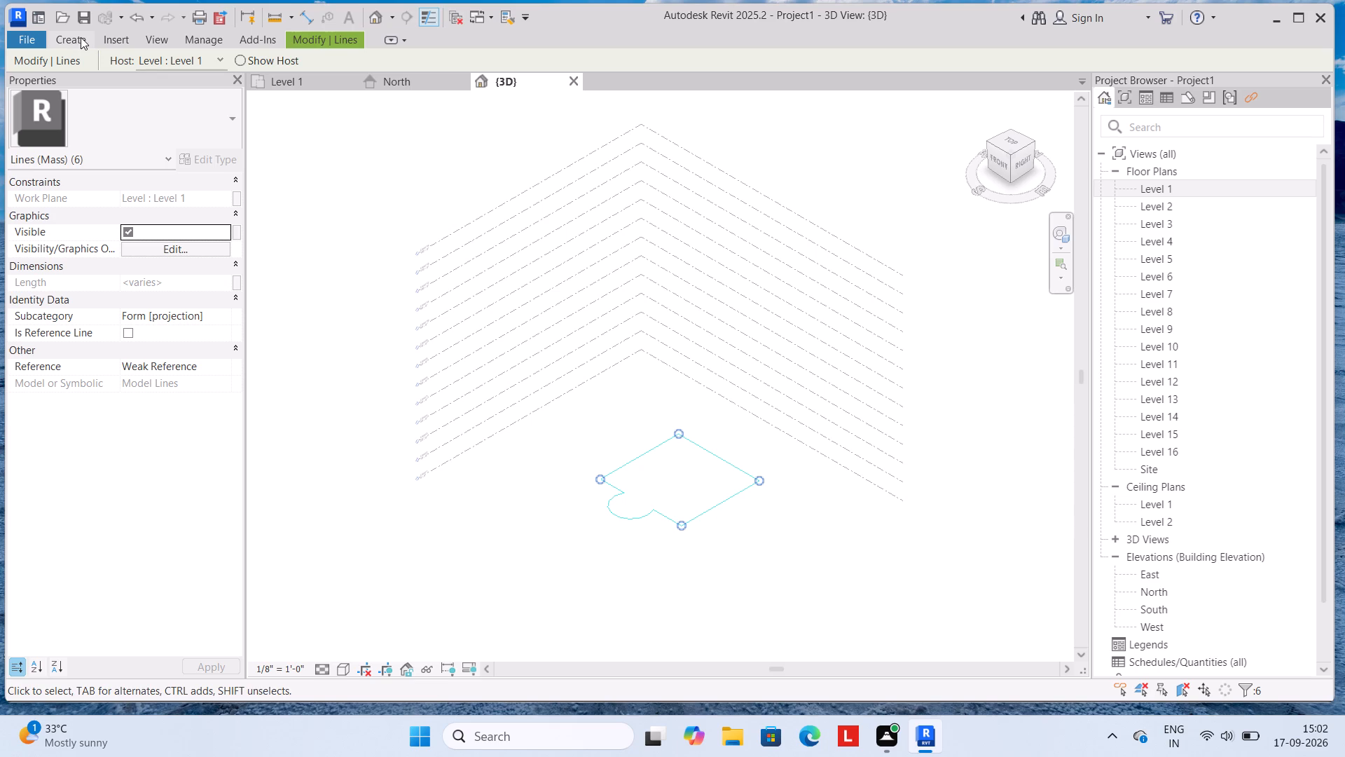
click(314, 35)
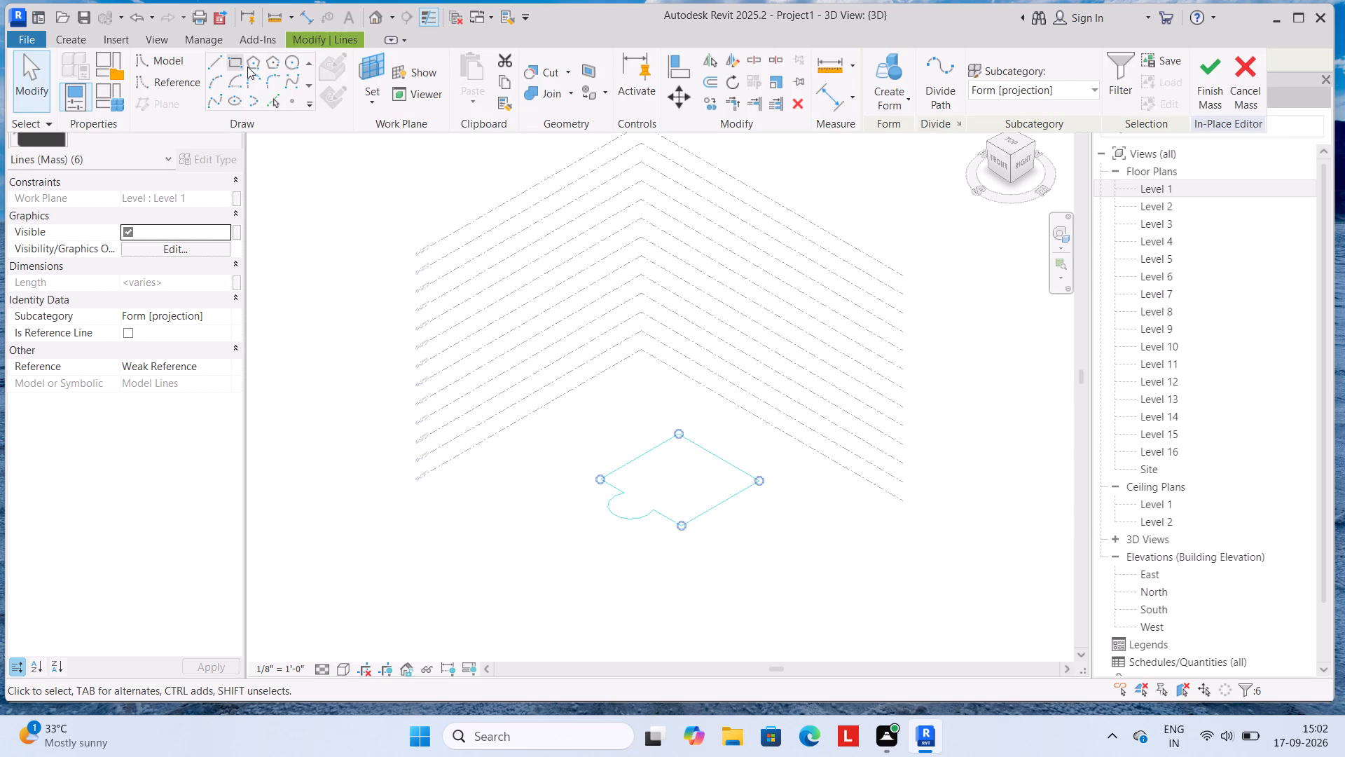
click(504, 81)
click(474, 99)
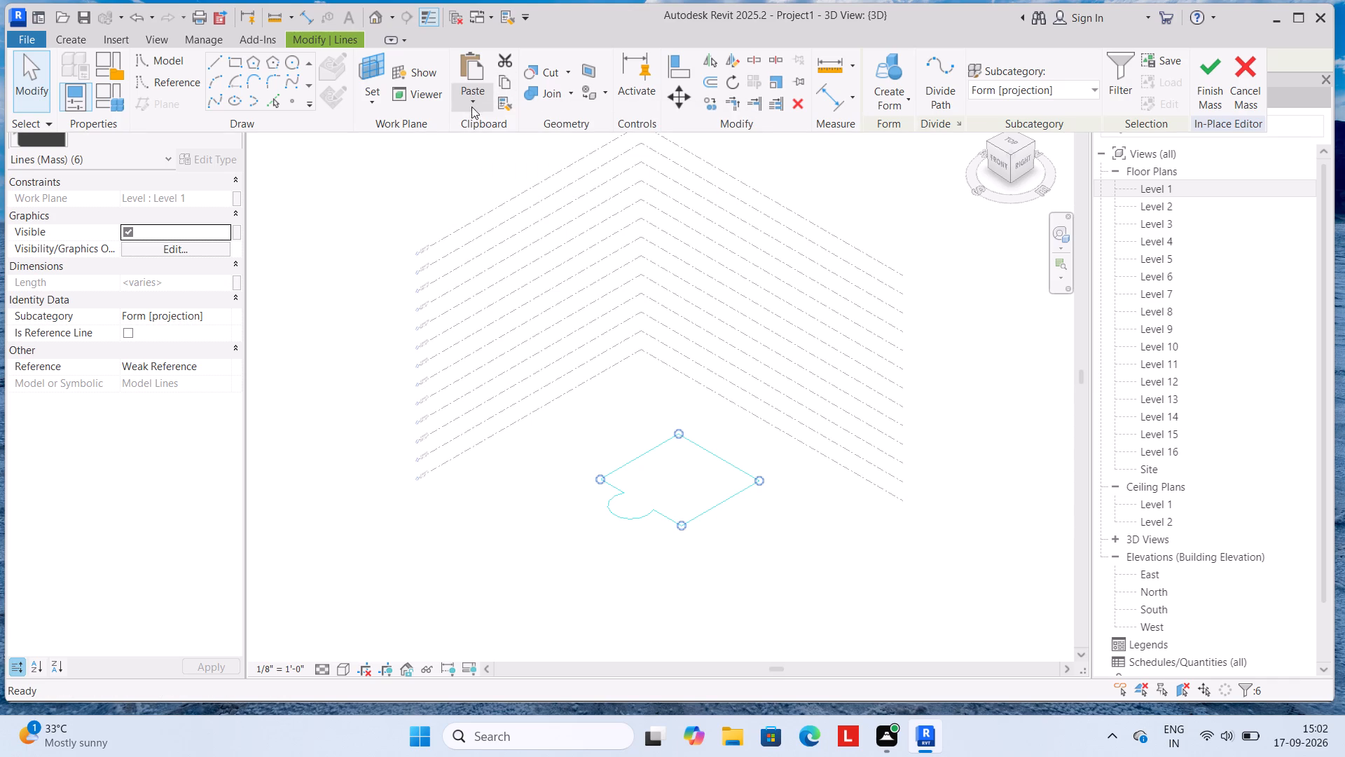
click(494, 162)
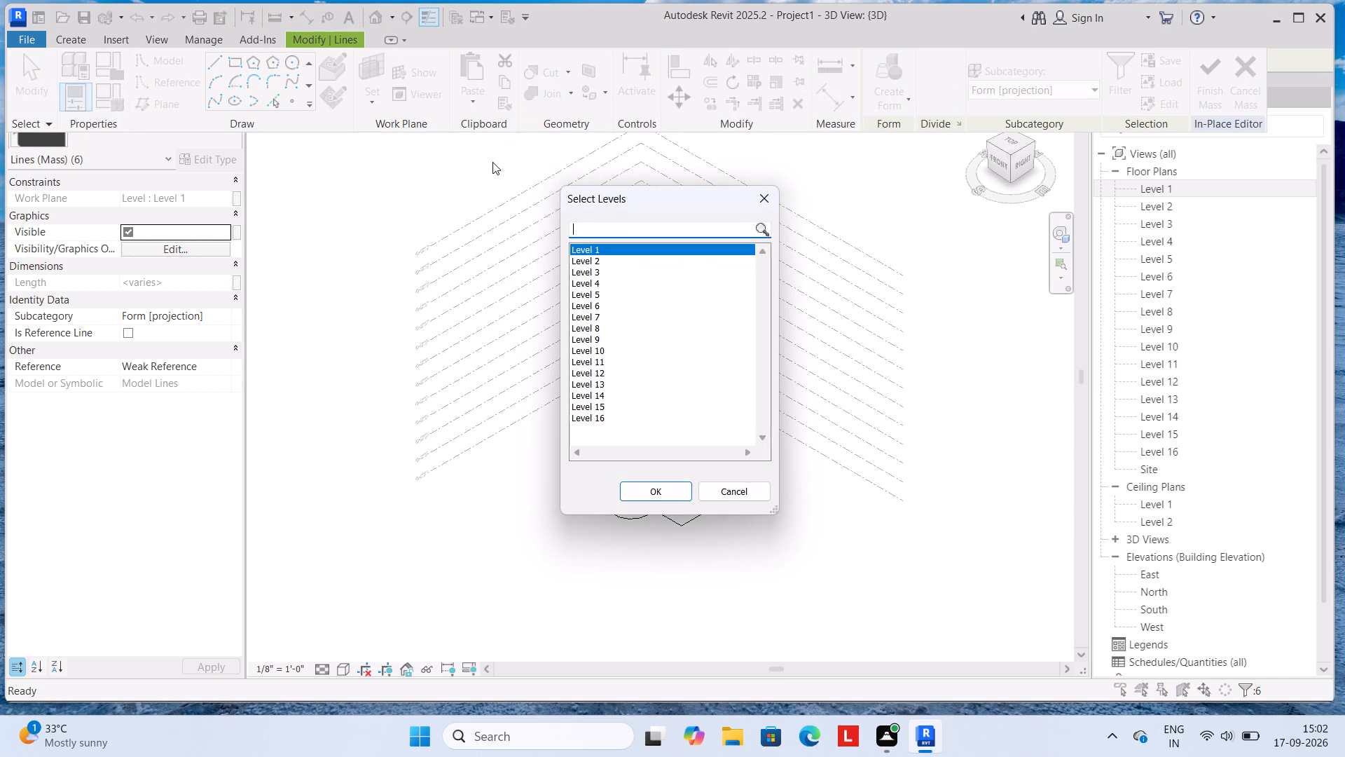
ctrl+click(605, 264)
ctrl+click(607, 273)
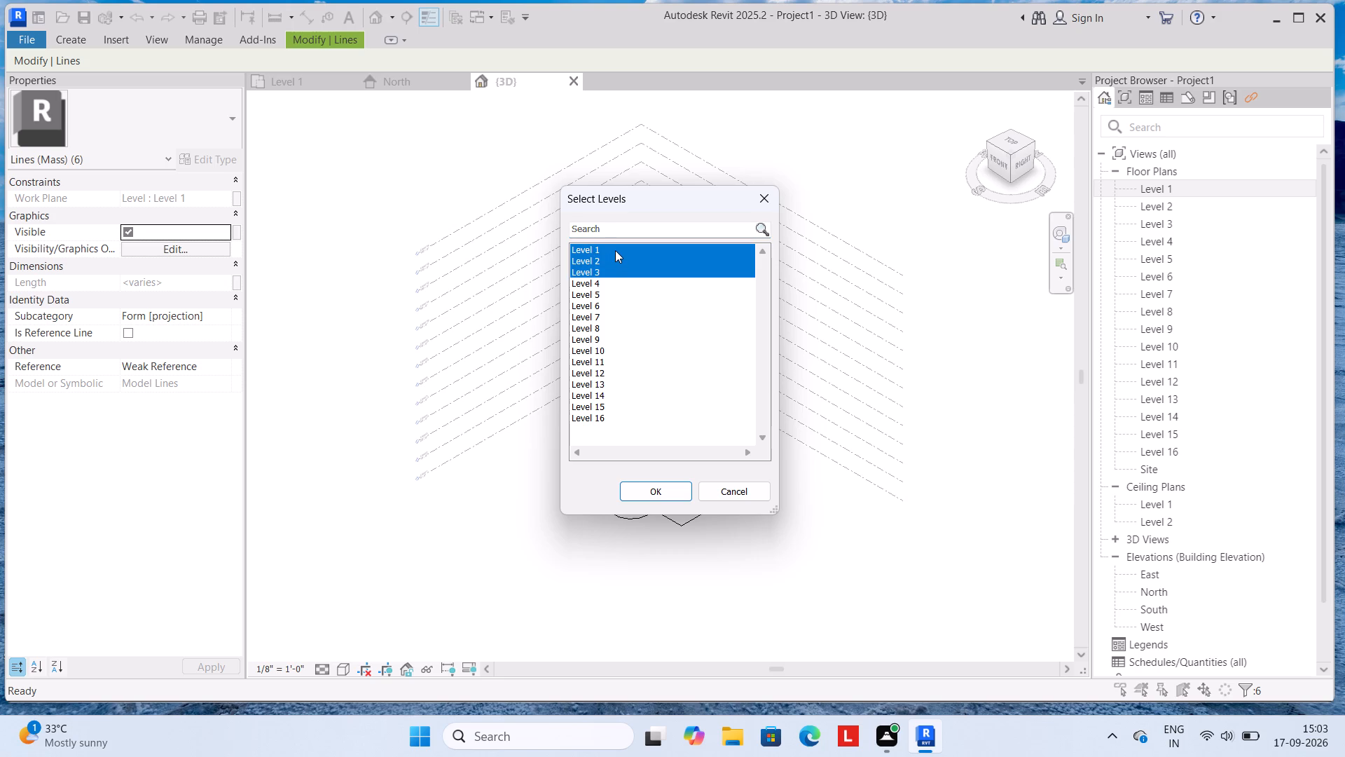
click(615, 247)
click(615, 247)
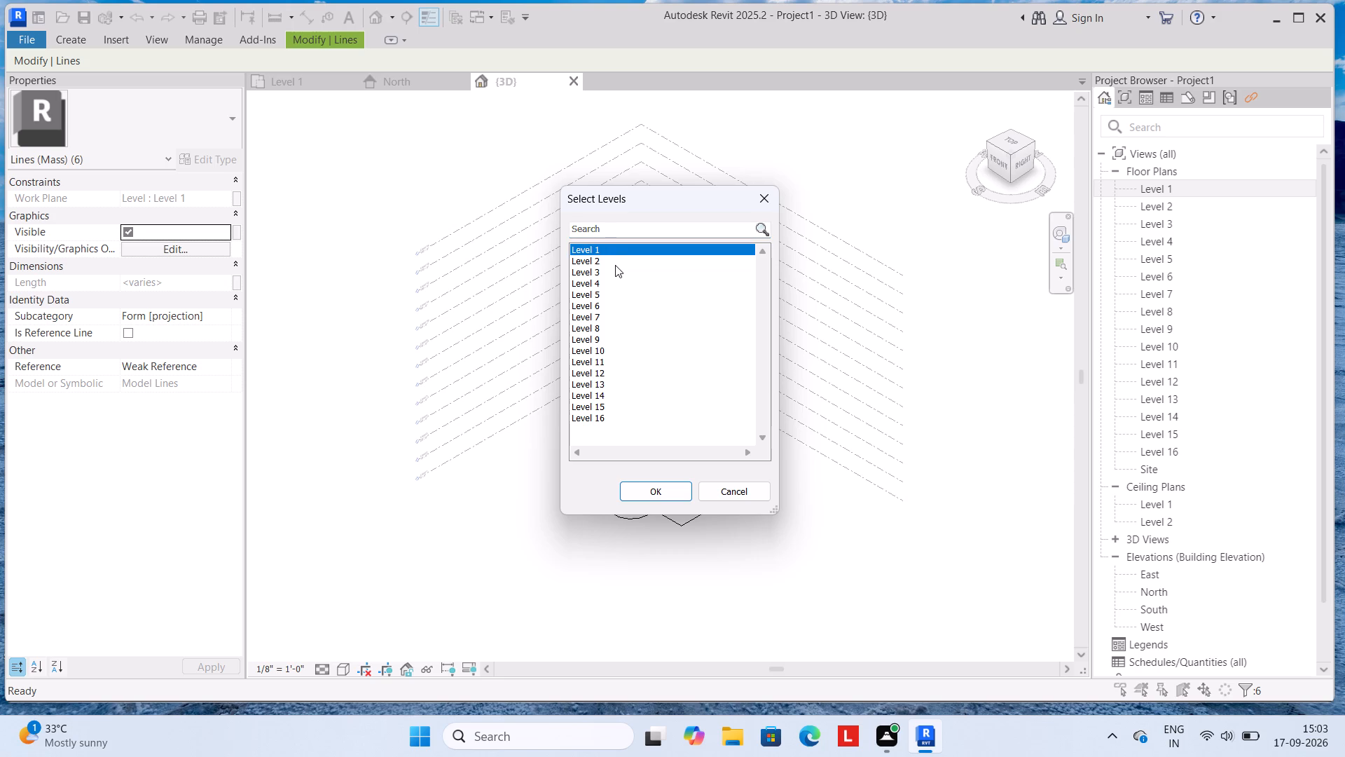
ctrl+click(610, 260)
ctrl+click(615, 273)
ctrl+click(615, 283)
ctrl+drag(615, 283, 614, 296)
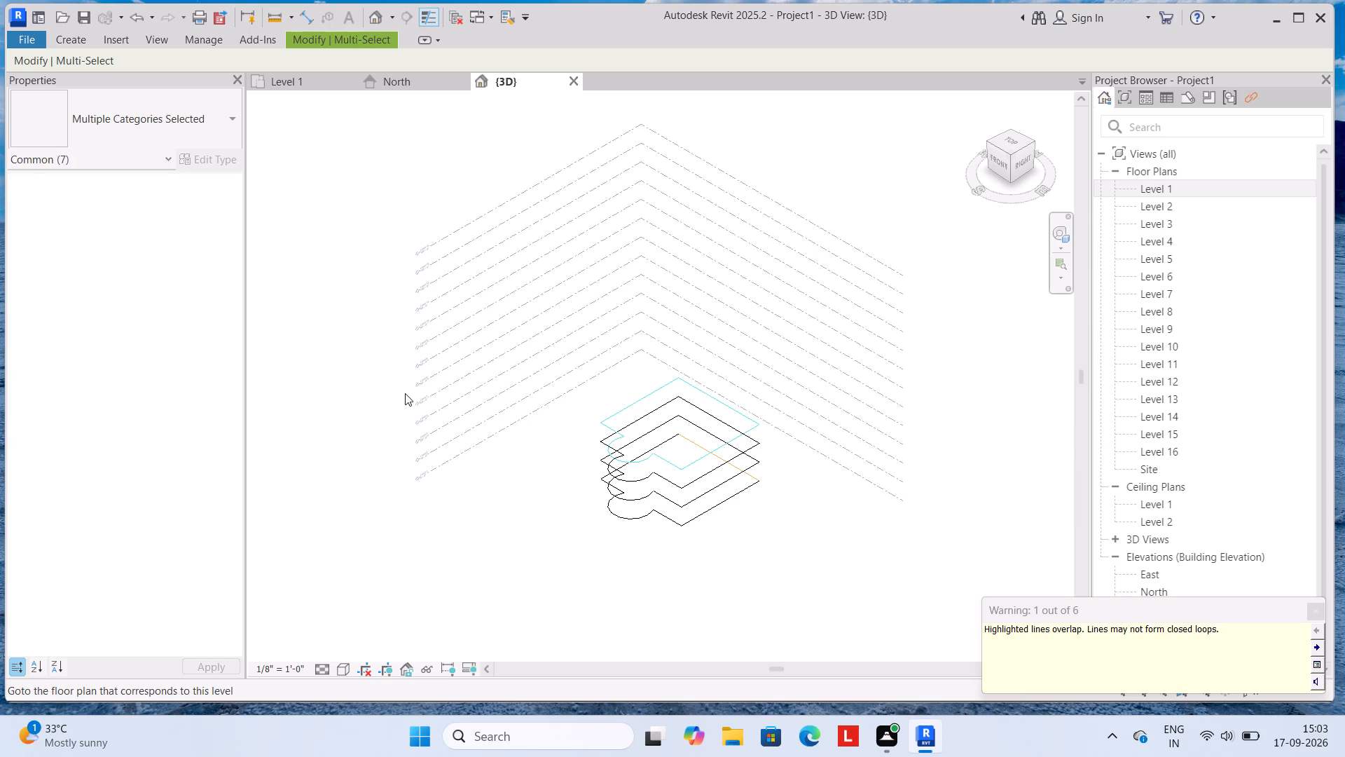
key(Escape)
key(Escape)
key(Escape)
key(Escape)
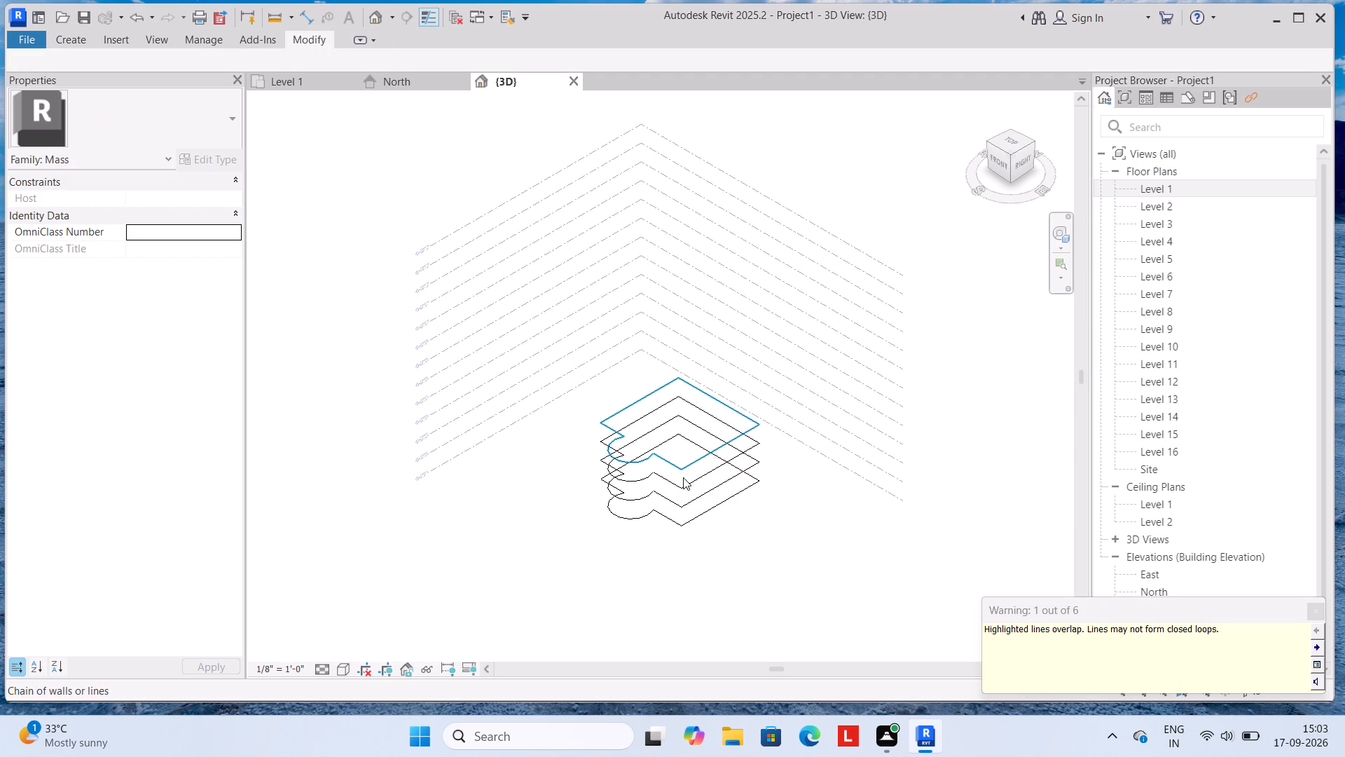
key(Escape)
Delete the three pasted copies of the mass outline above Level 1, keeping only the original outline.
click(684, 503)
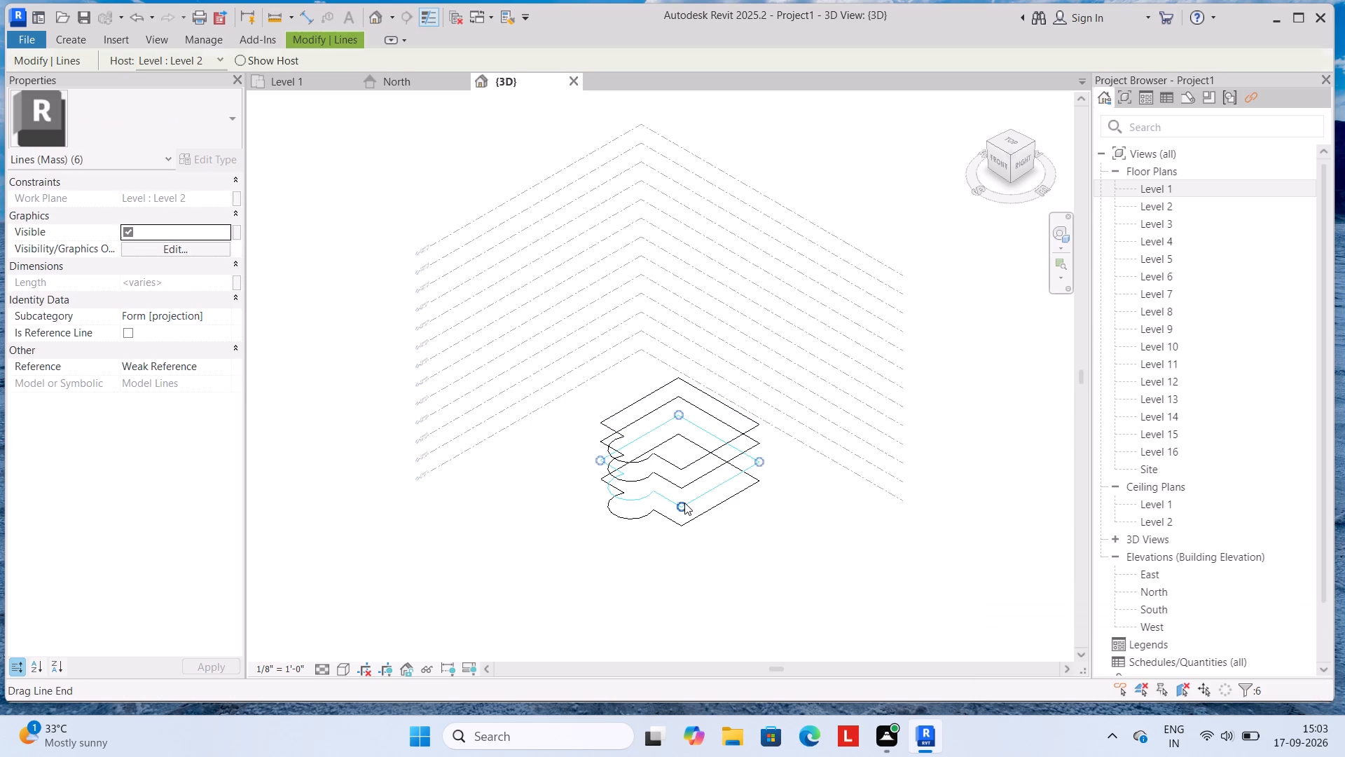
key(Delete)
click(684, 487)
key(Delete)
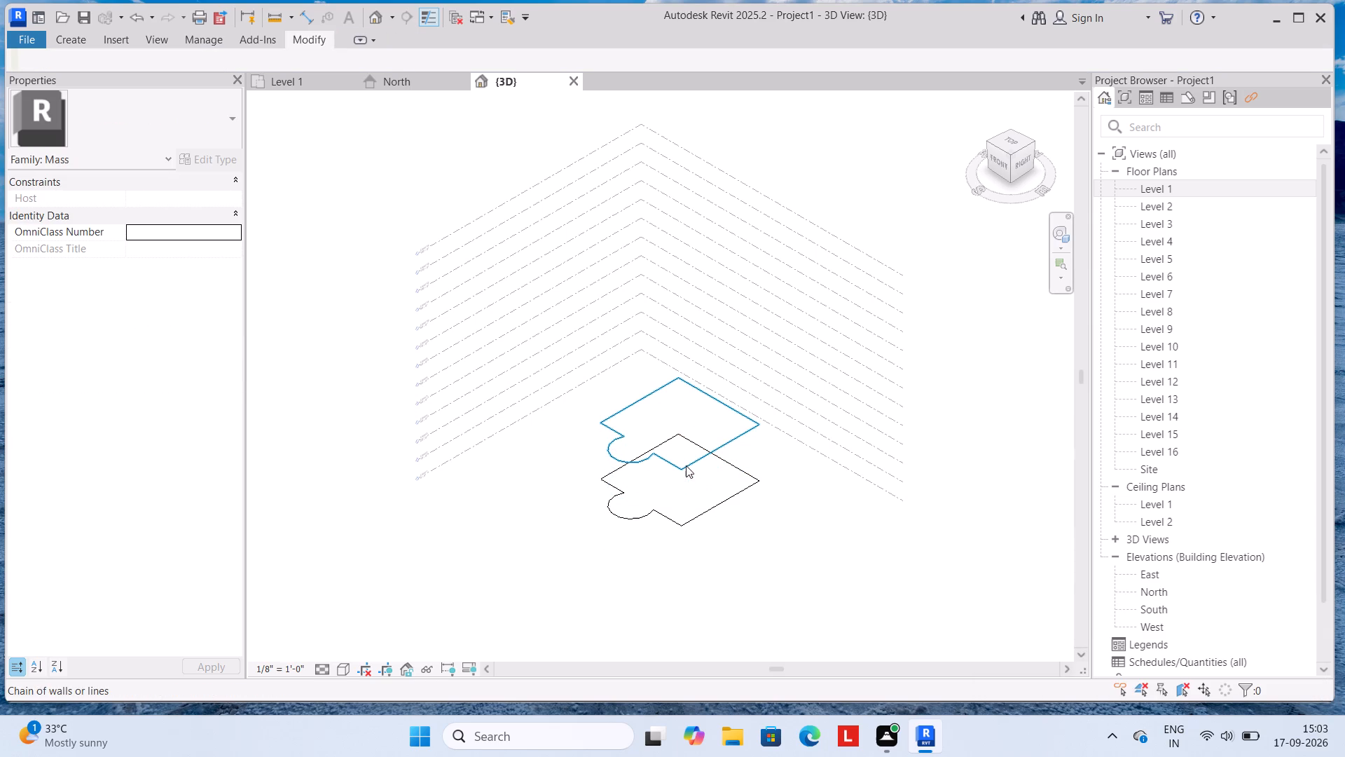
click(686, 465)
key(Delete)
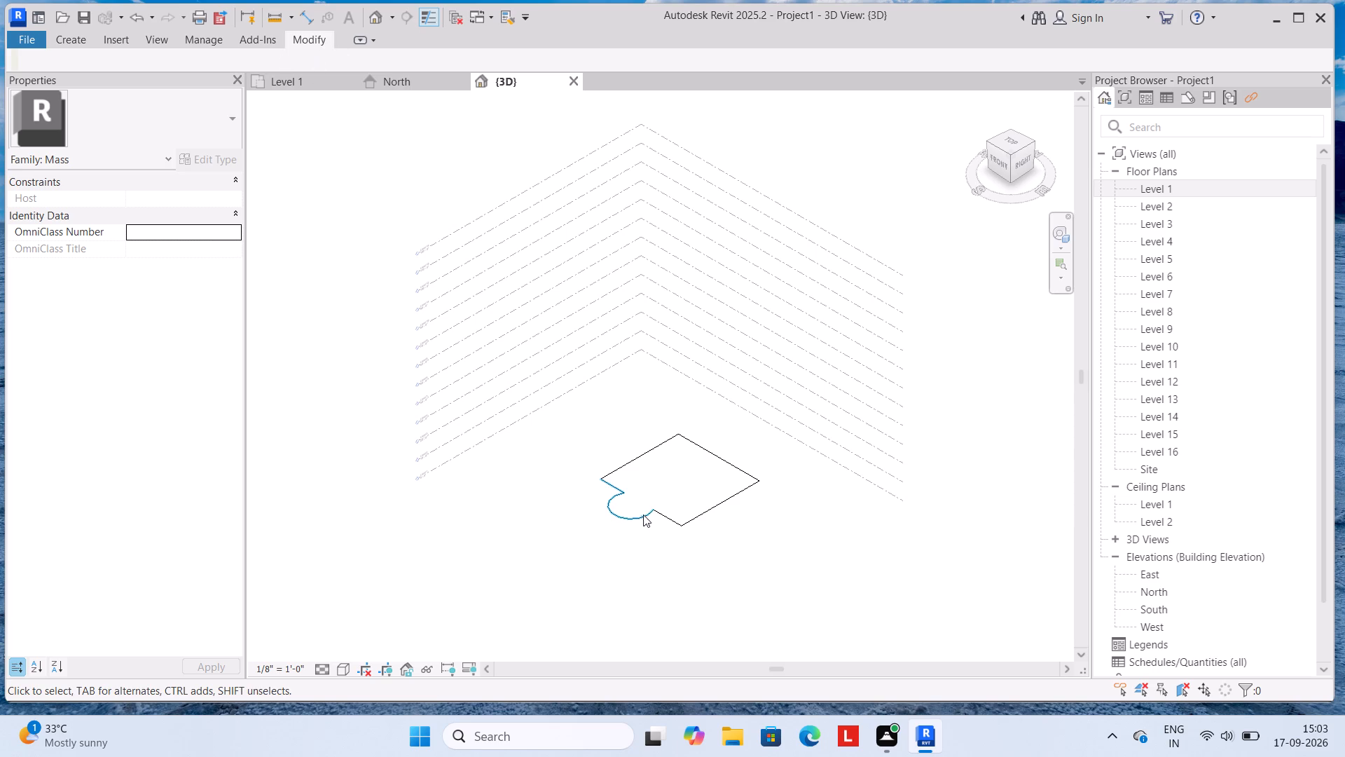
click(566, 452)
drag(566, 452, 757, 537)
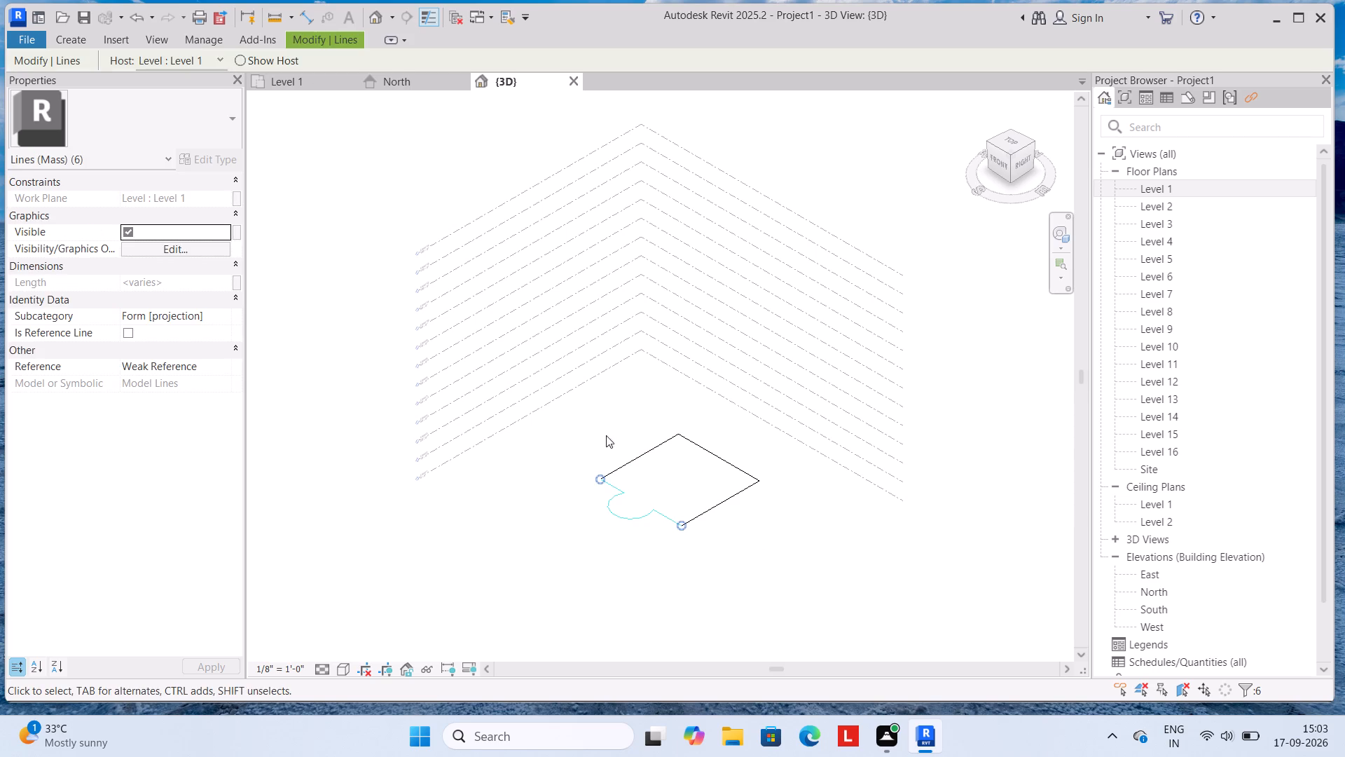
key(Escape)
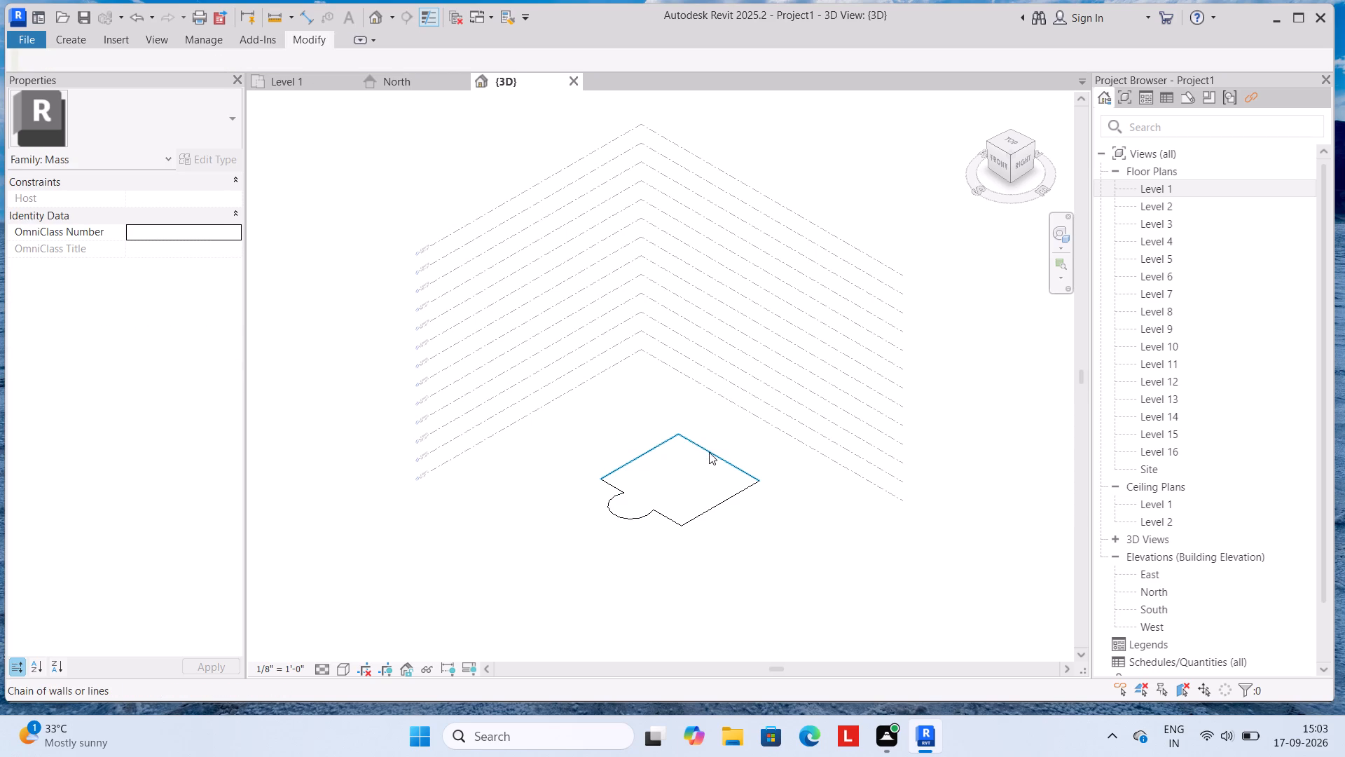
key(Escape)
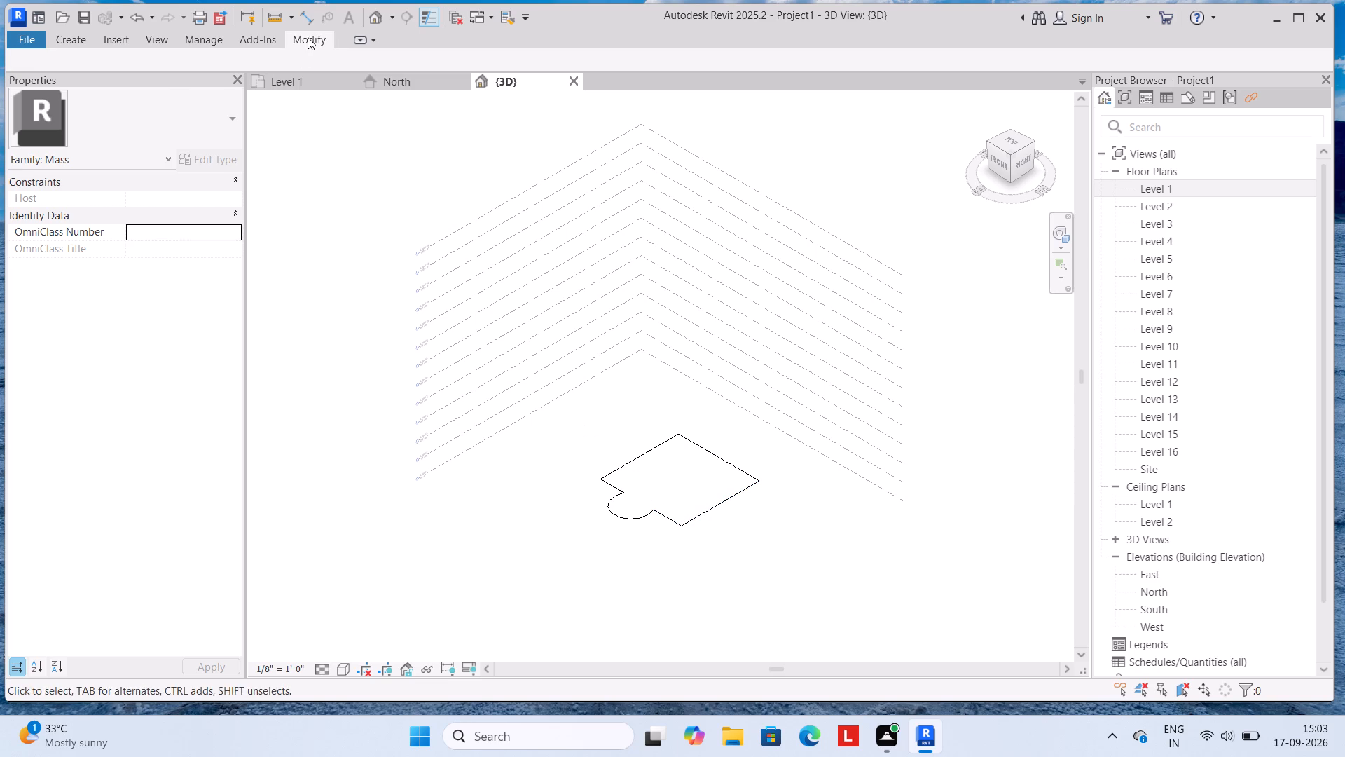
Cancel the in-place mass editing session and discard its changes.
click(308, 37)
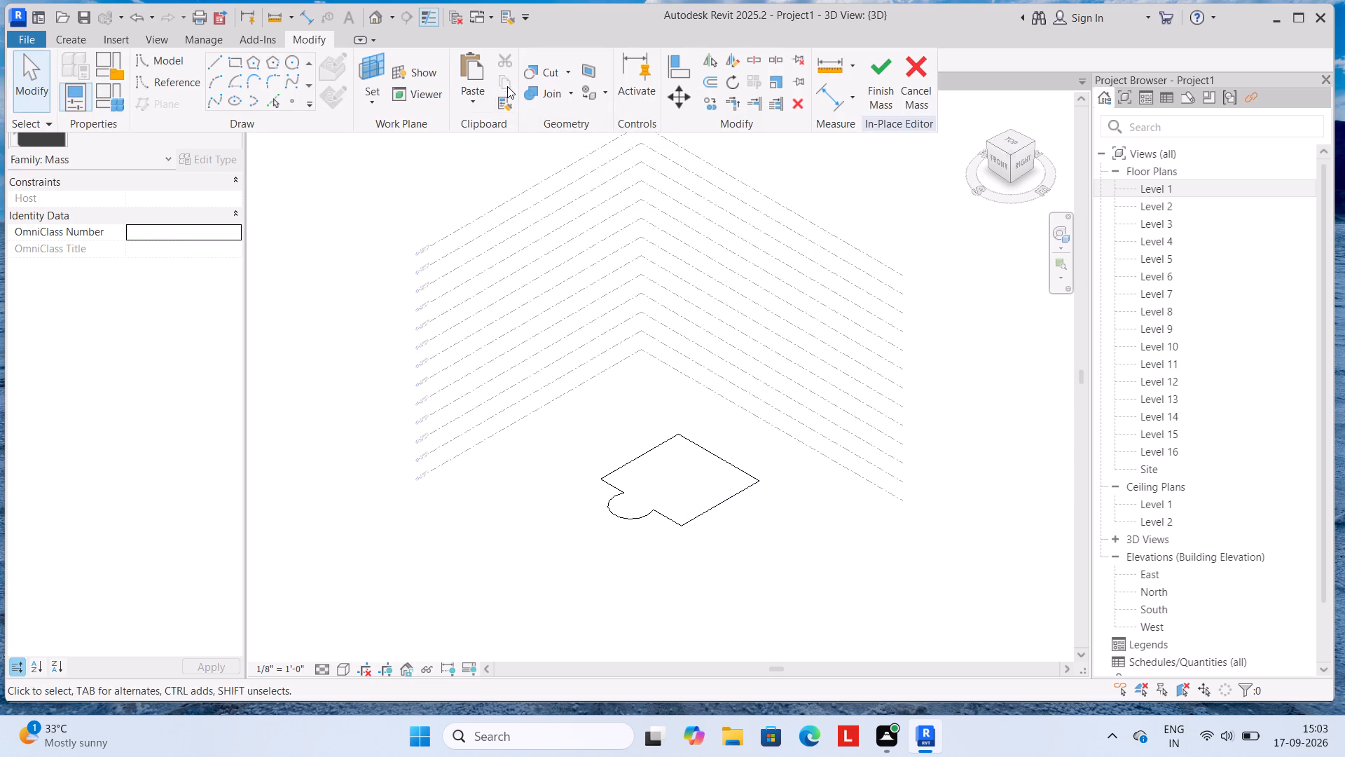
click(914, 72)
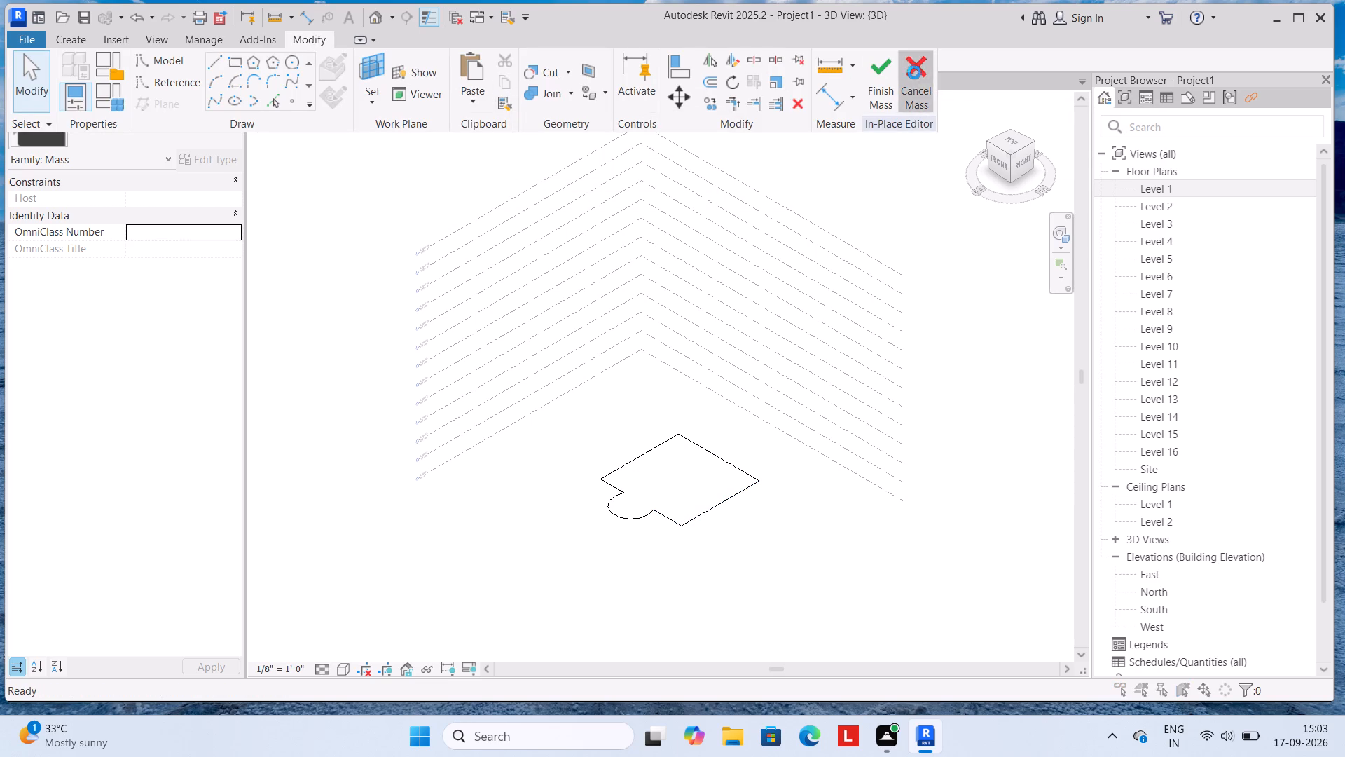
click(710, 383)
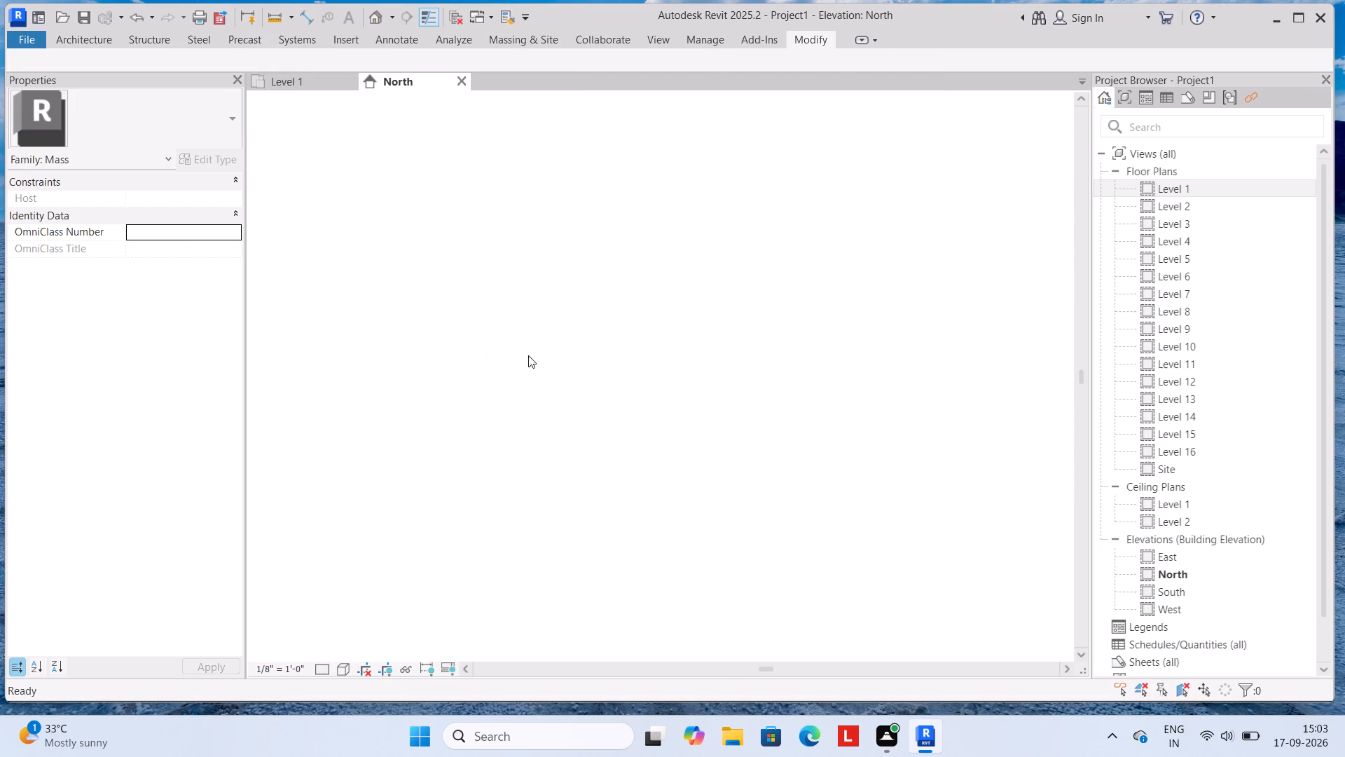
Open the default 3D view of the project.
click(375, 10)
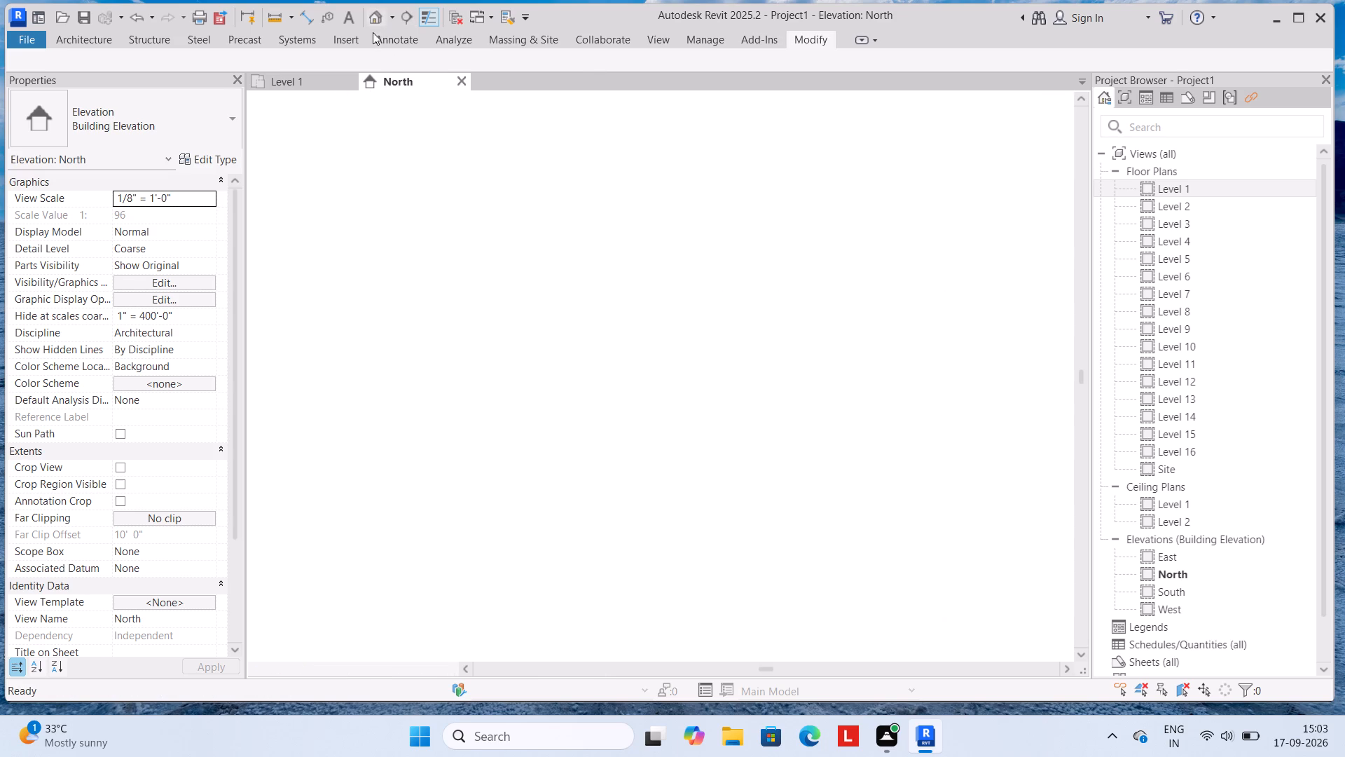
Copy the whole Level 1 mass to the clipboard and paste it aligned to Levels 1 through 12.
click(622, 467)
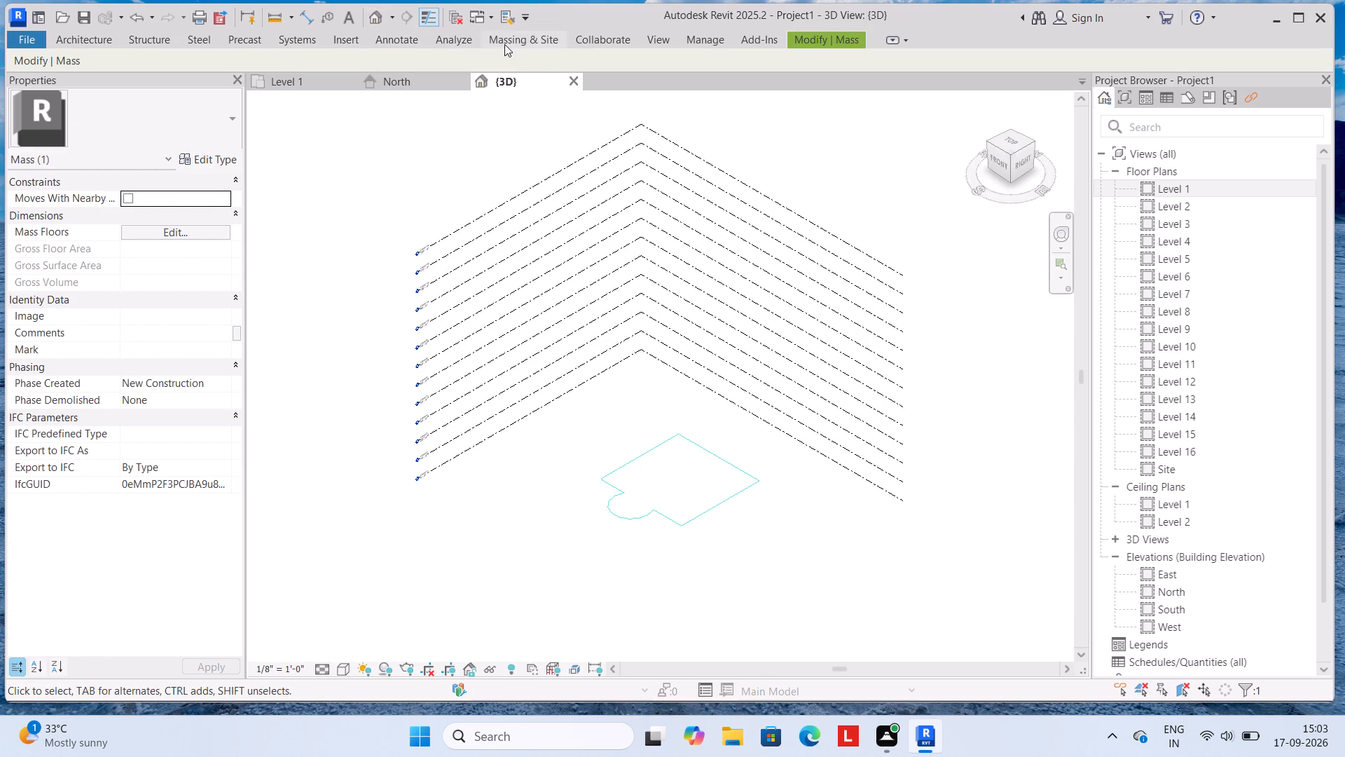
click(806, 36)
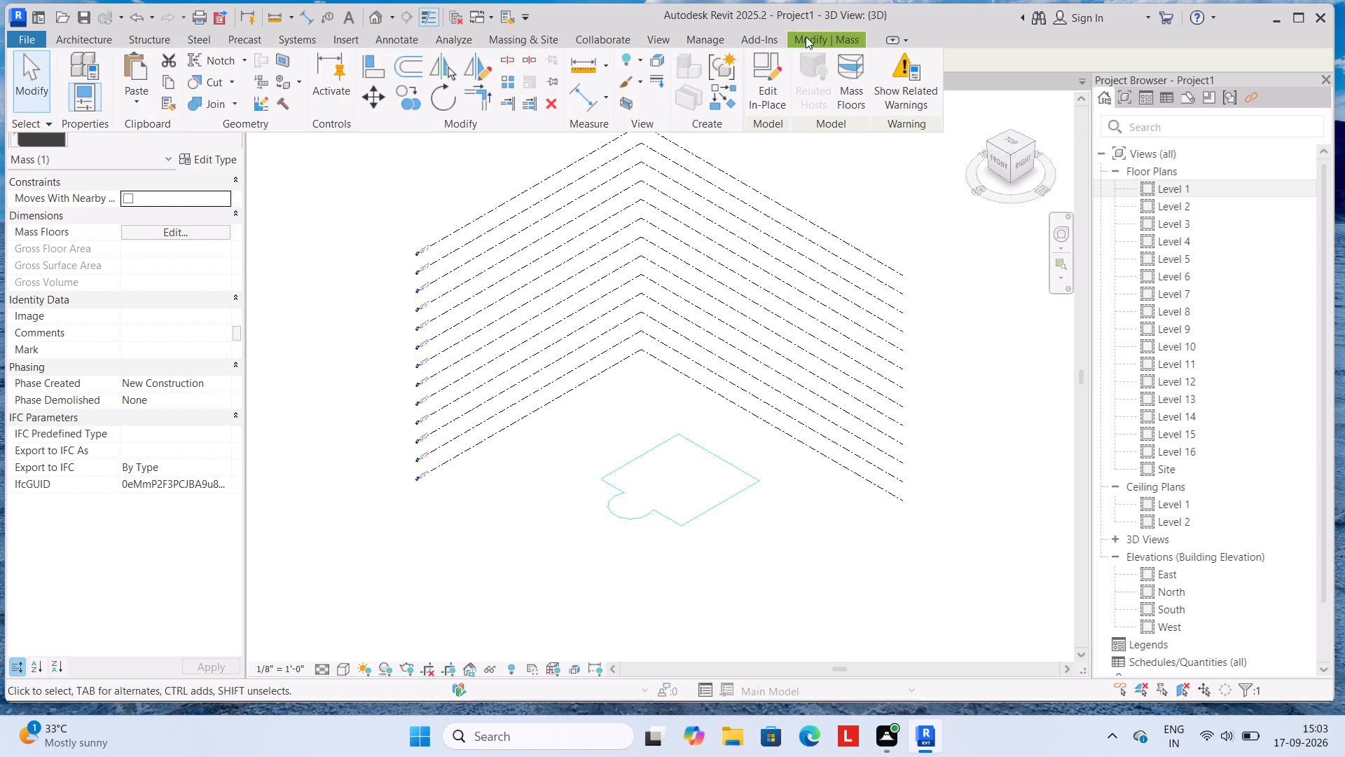
click(172, 81)
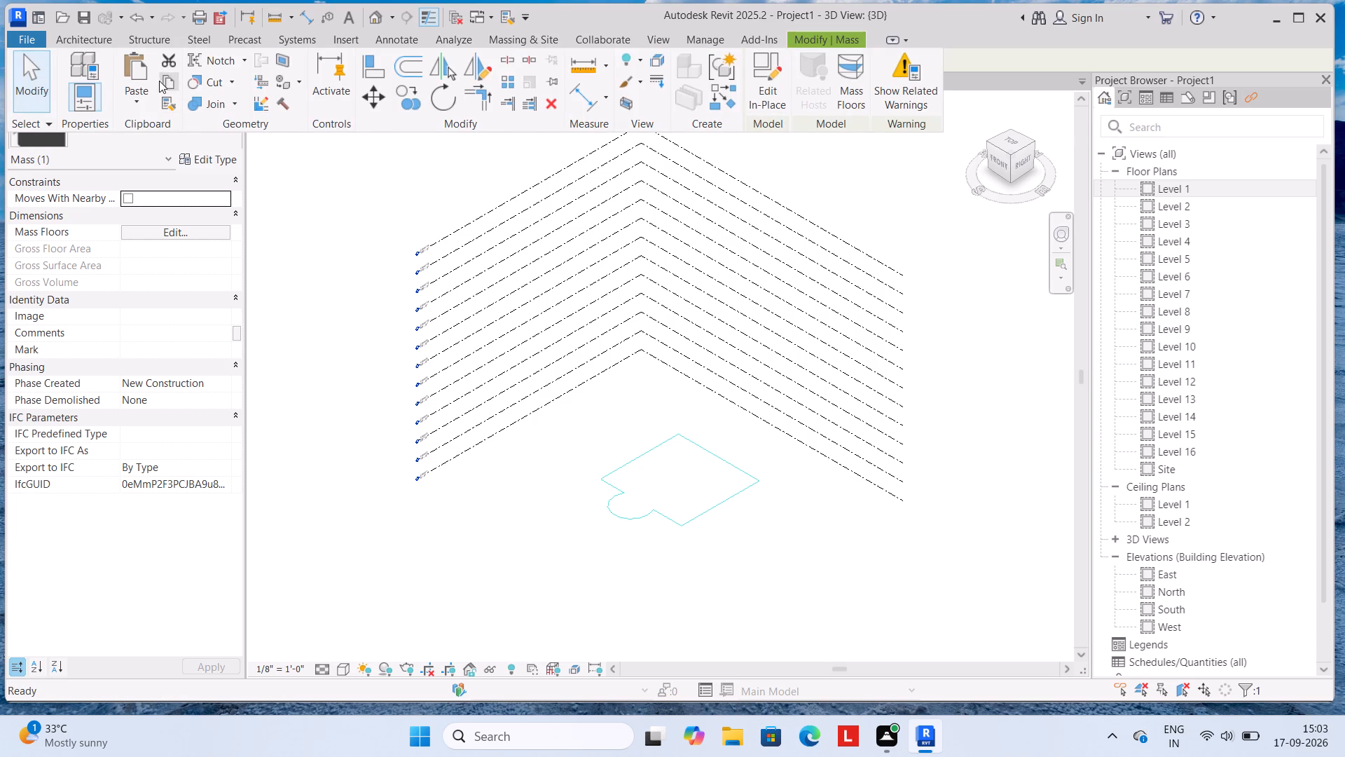
click(136, 102)
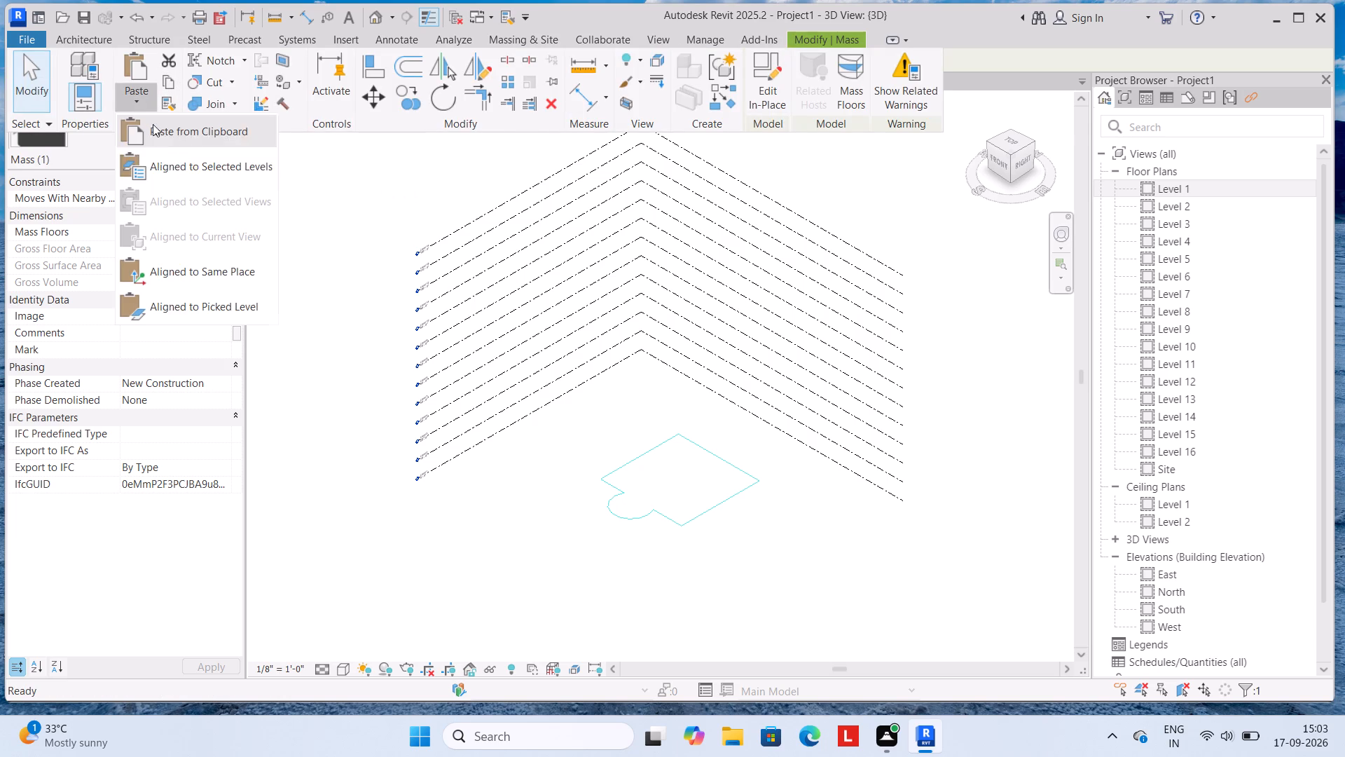
click(223, 170)
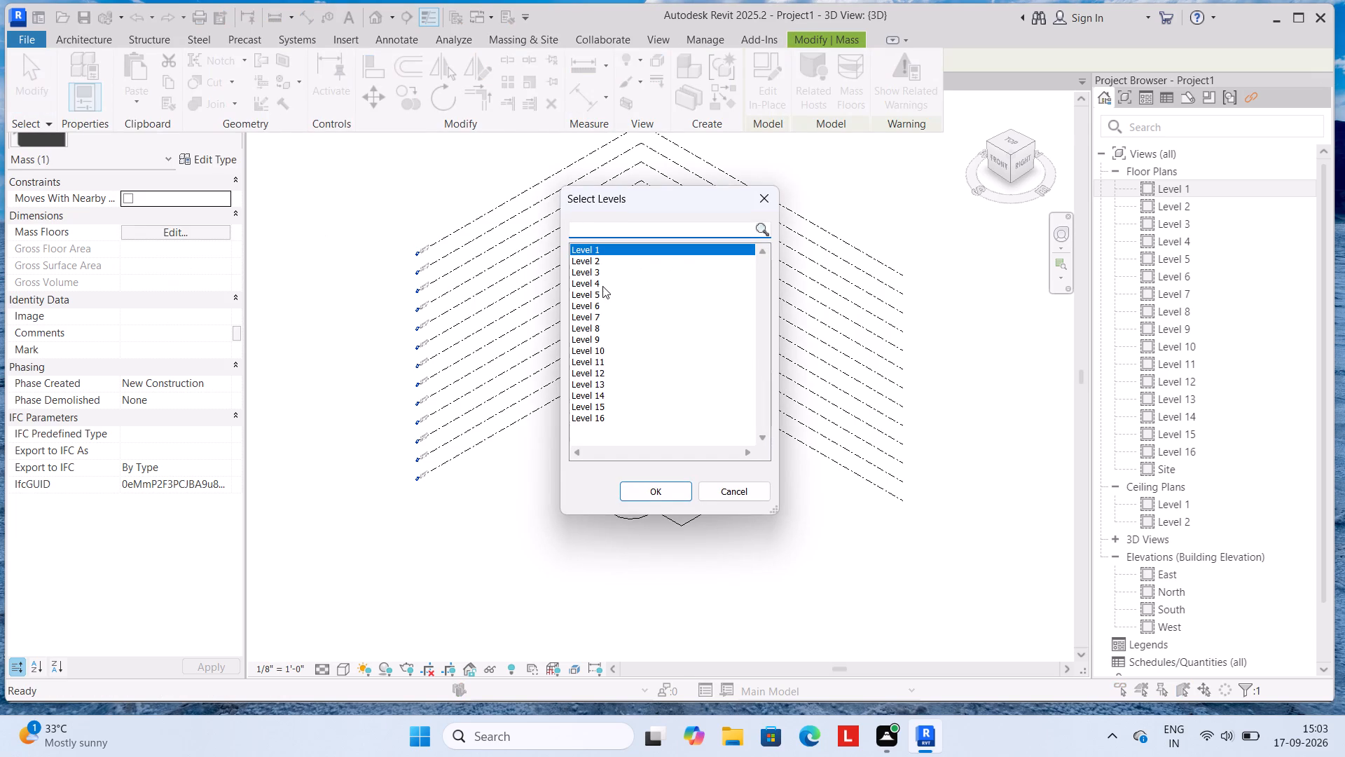
ctrl+click(598, 264)
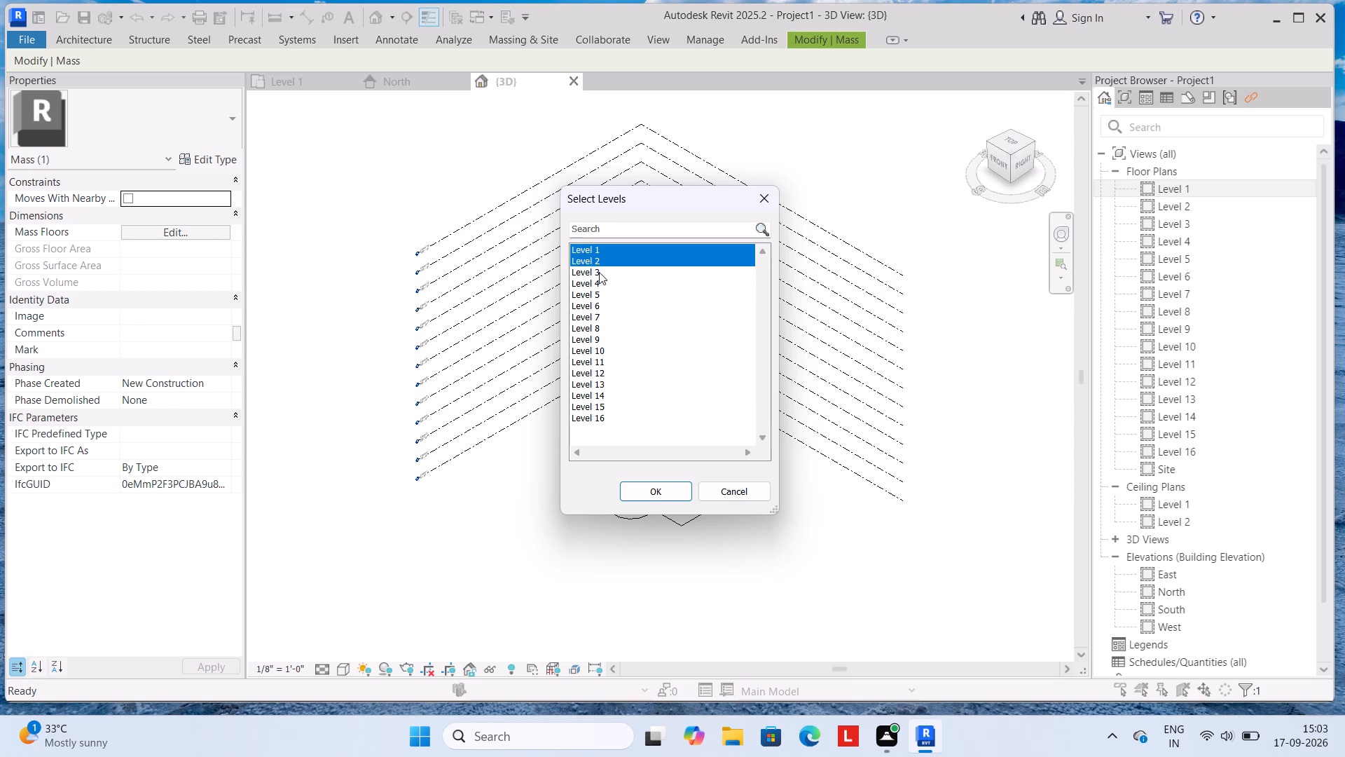
ctrl+click(599, 272)
ctrl+click(598, 279)
ctrl+click(598, 287)
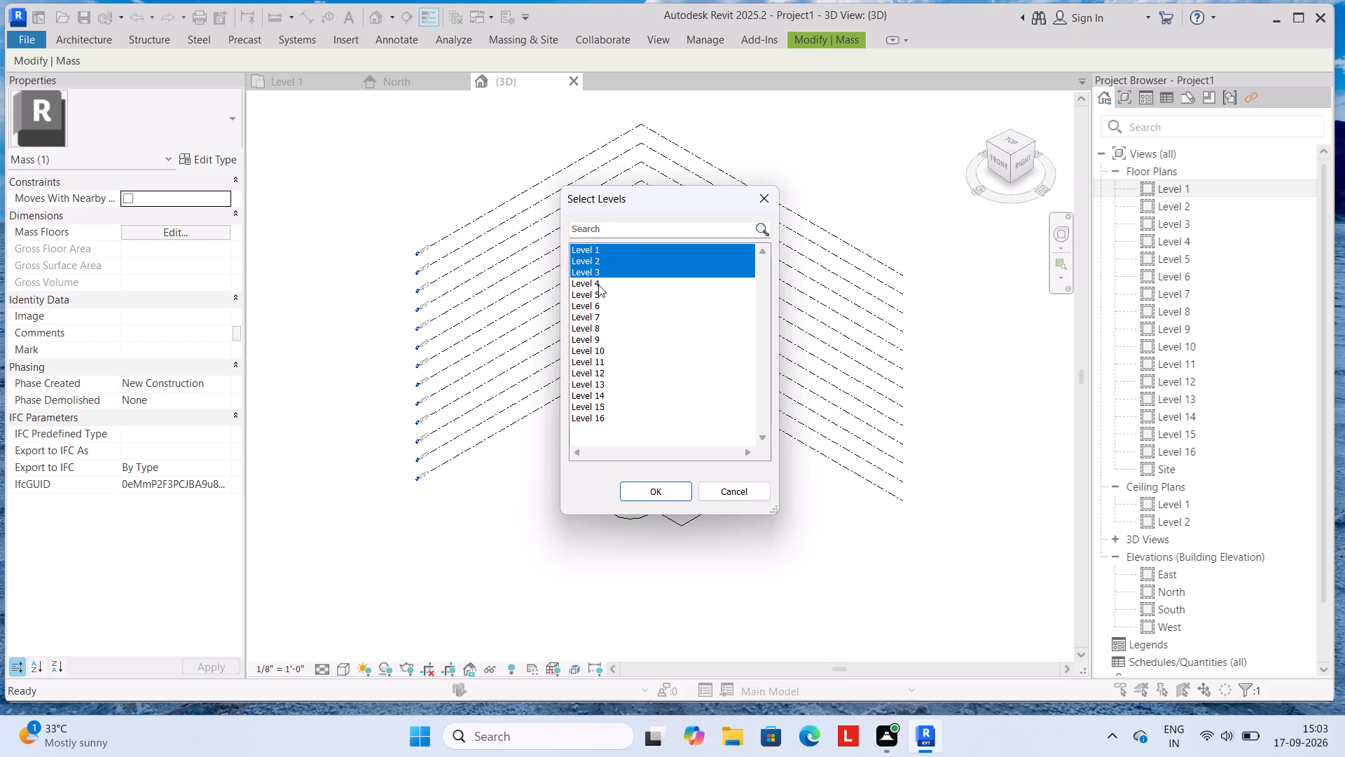
ctrl+click(597, 280)
ctrl+click(597, 292)
ctrl+click(597, 308)
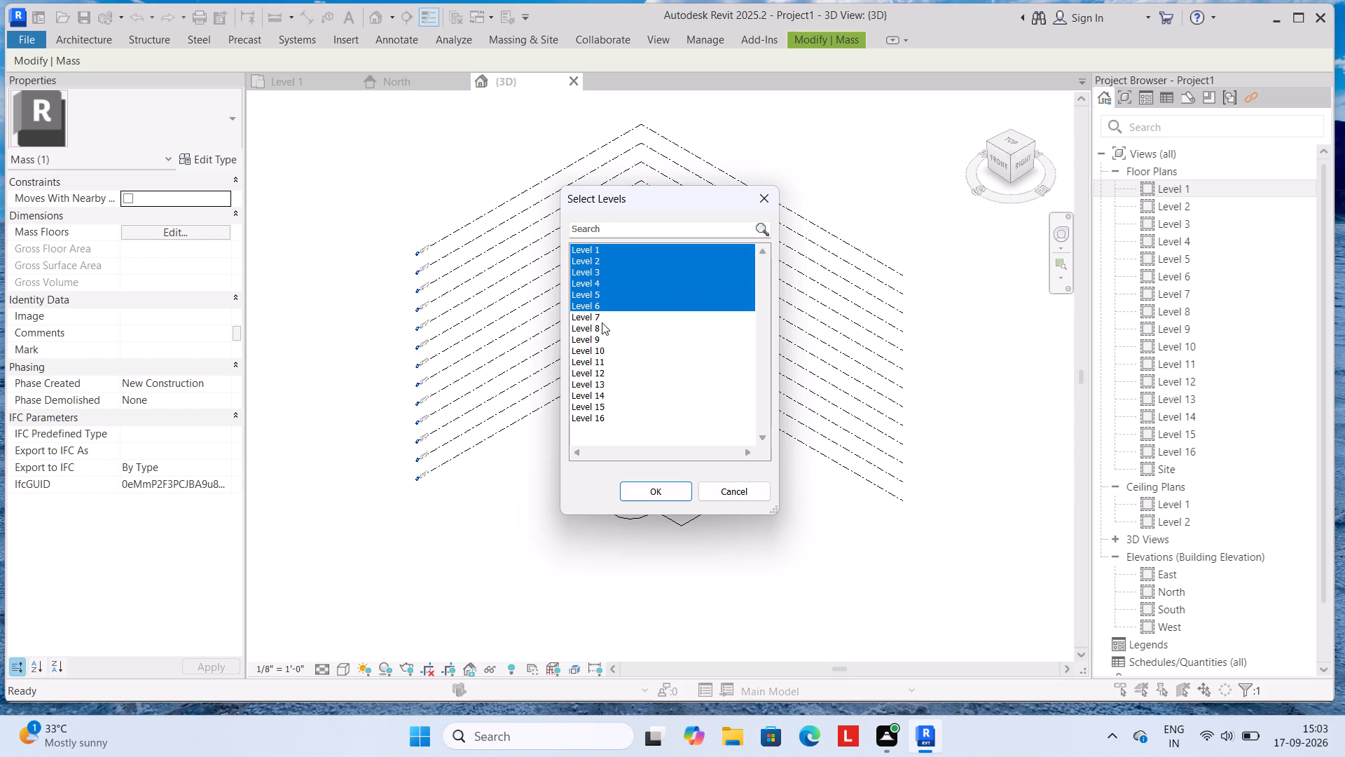
ctrl+click(602, 318)
ctrl+click(602, 329)
ctrl+click(602, 342)
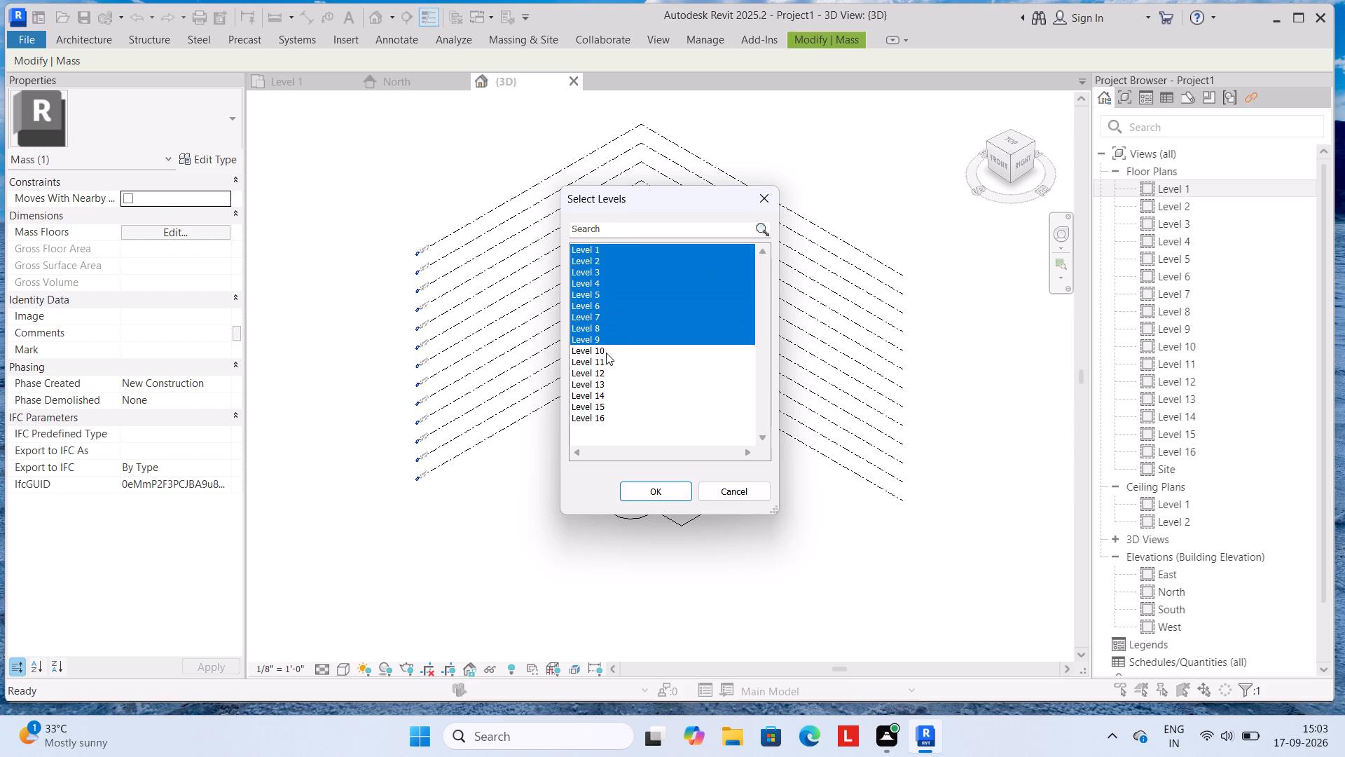
ctrl+click(606, 353)
ctrl+click(609, 361)
ctrl+click(609, 374)
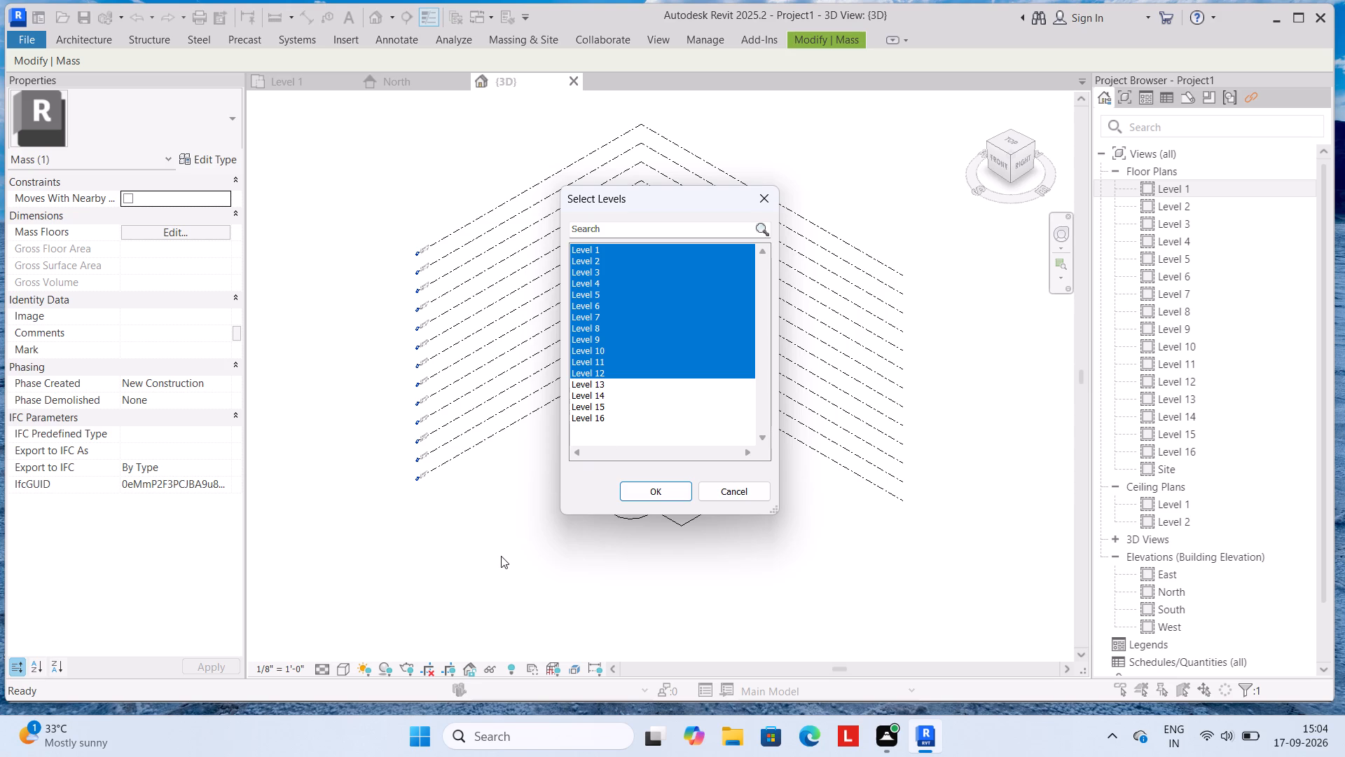
click(647, 490)
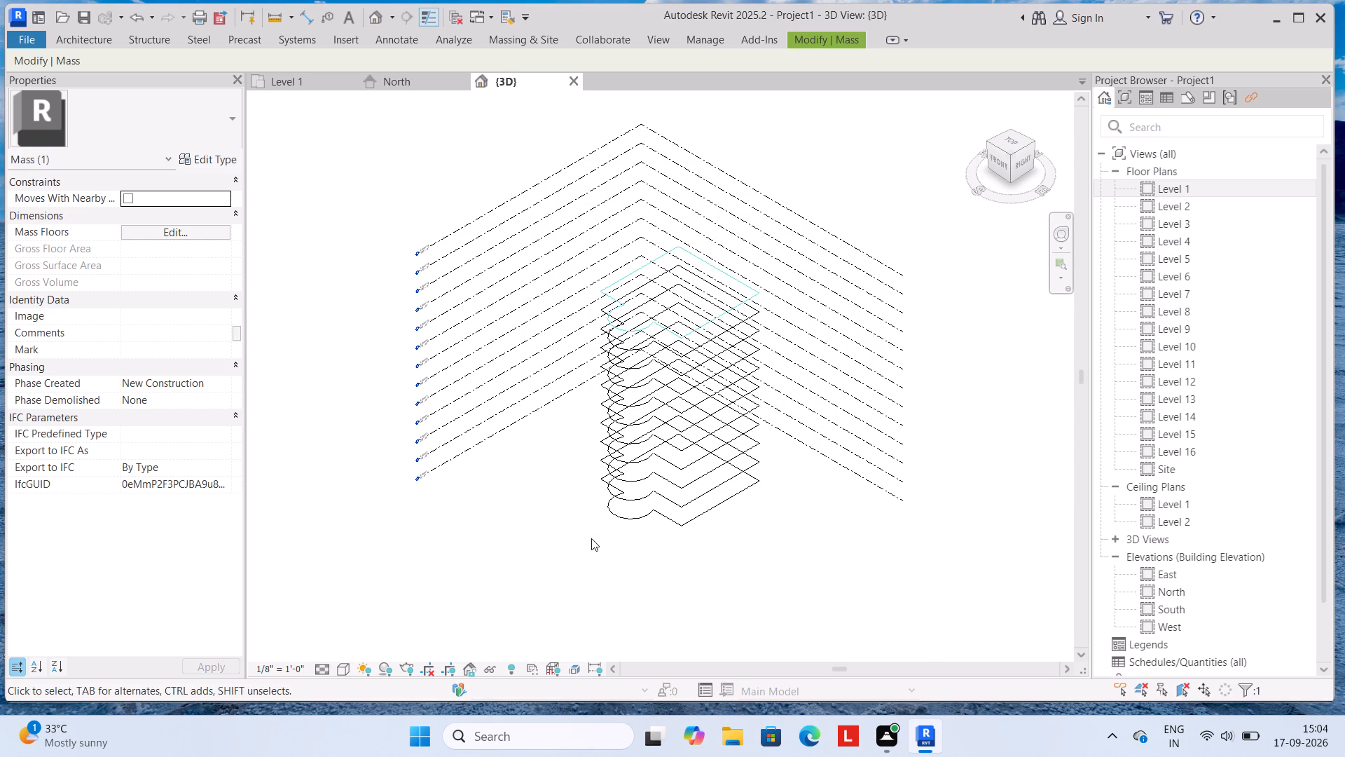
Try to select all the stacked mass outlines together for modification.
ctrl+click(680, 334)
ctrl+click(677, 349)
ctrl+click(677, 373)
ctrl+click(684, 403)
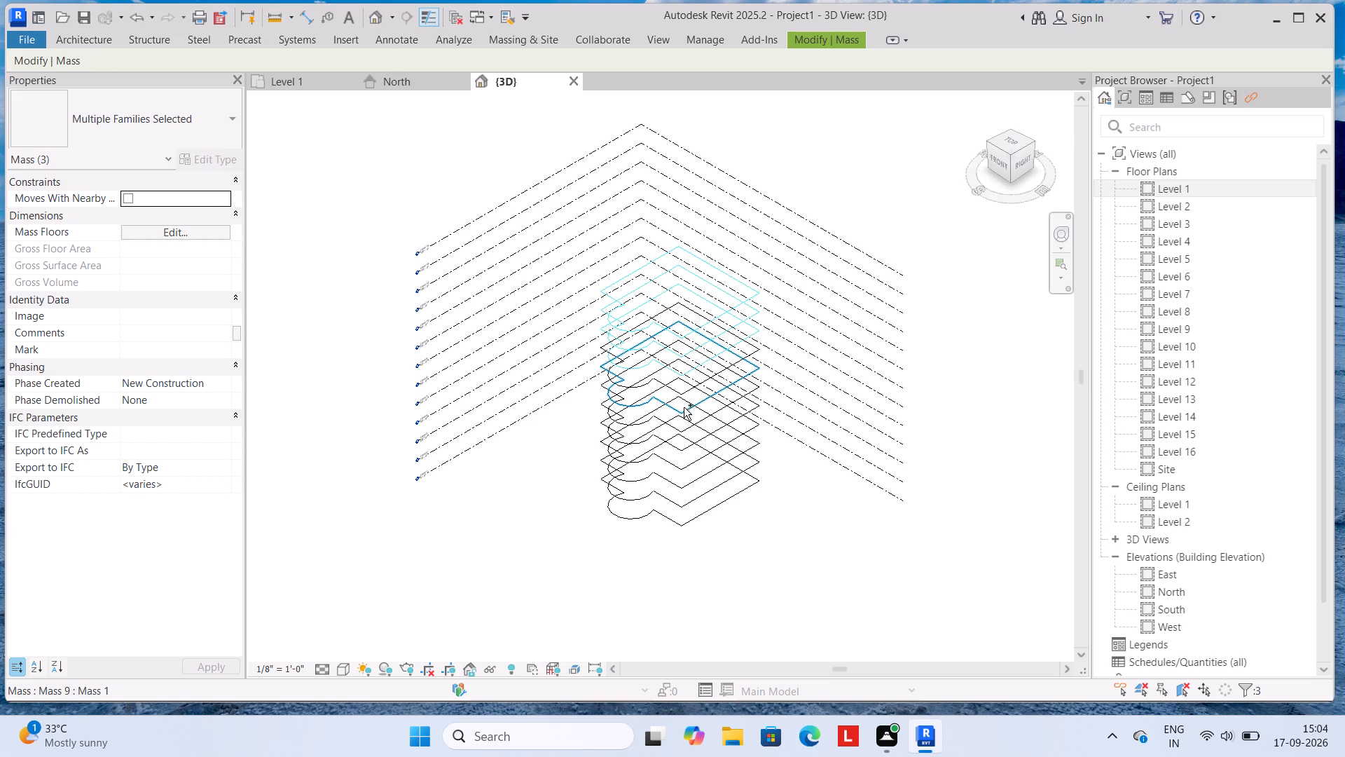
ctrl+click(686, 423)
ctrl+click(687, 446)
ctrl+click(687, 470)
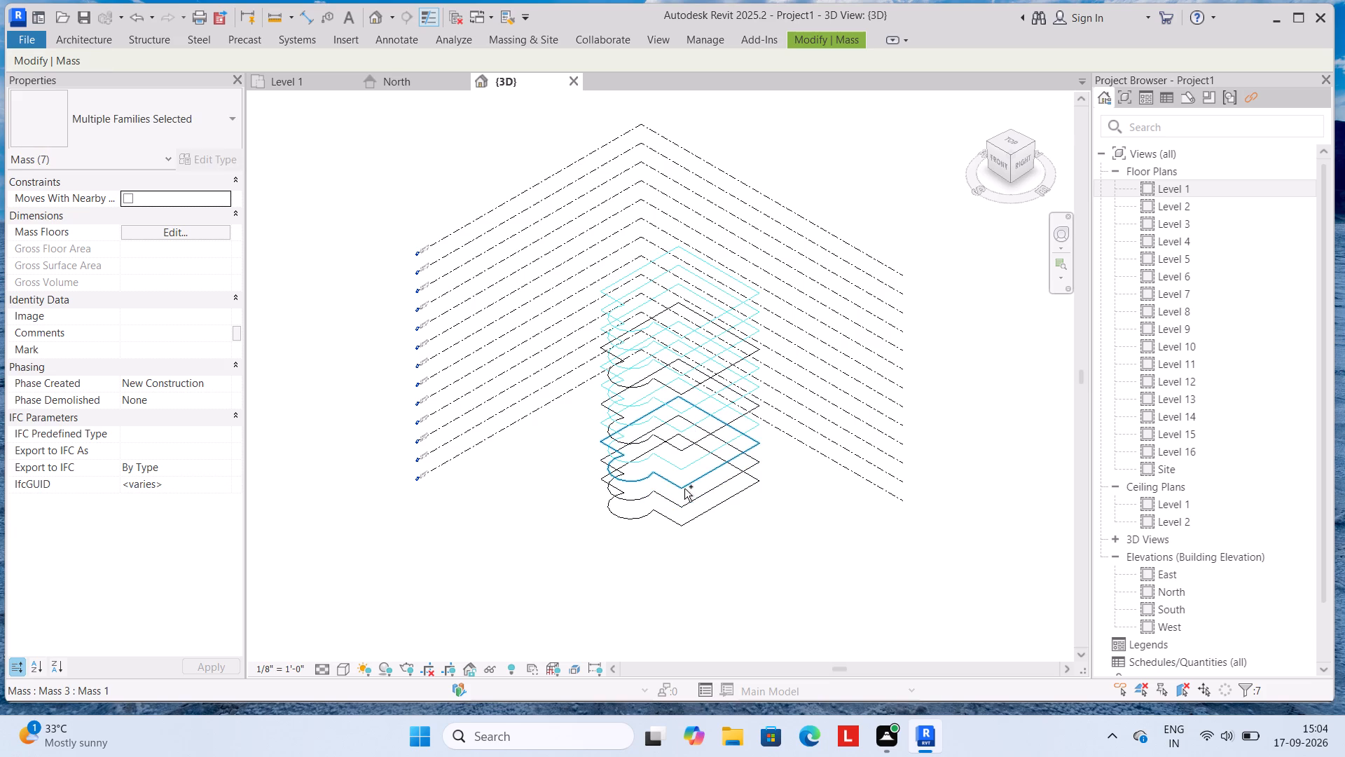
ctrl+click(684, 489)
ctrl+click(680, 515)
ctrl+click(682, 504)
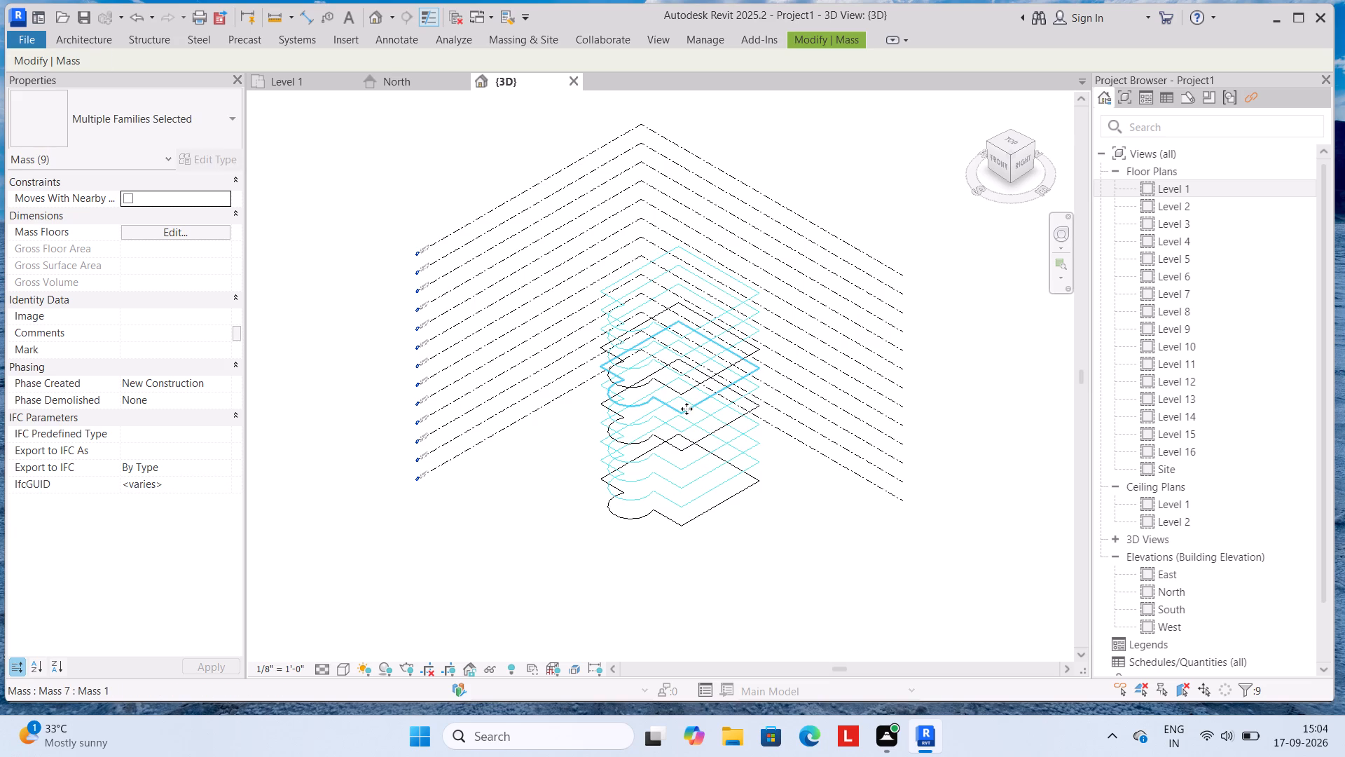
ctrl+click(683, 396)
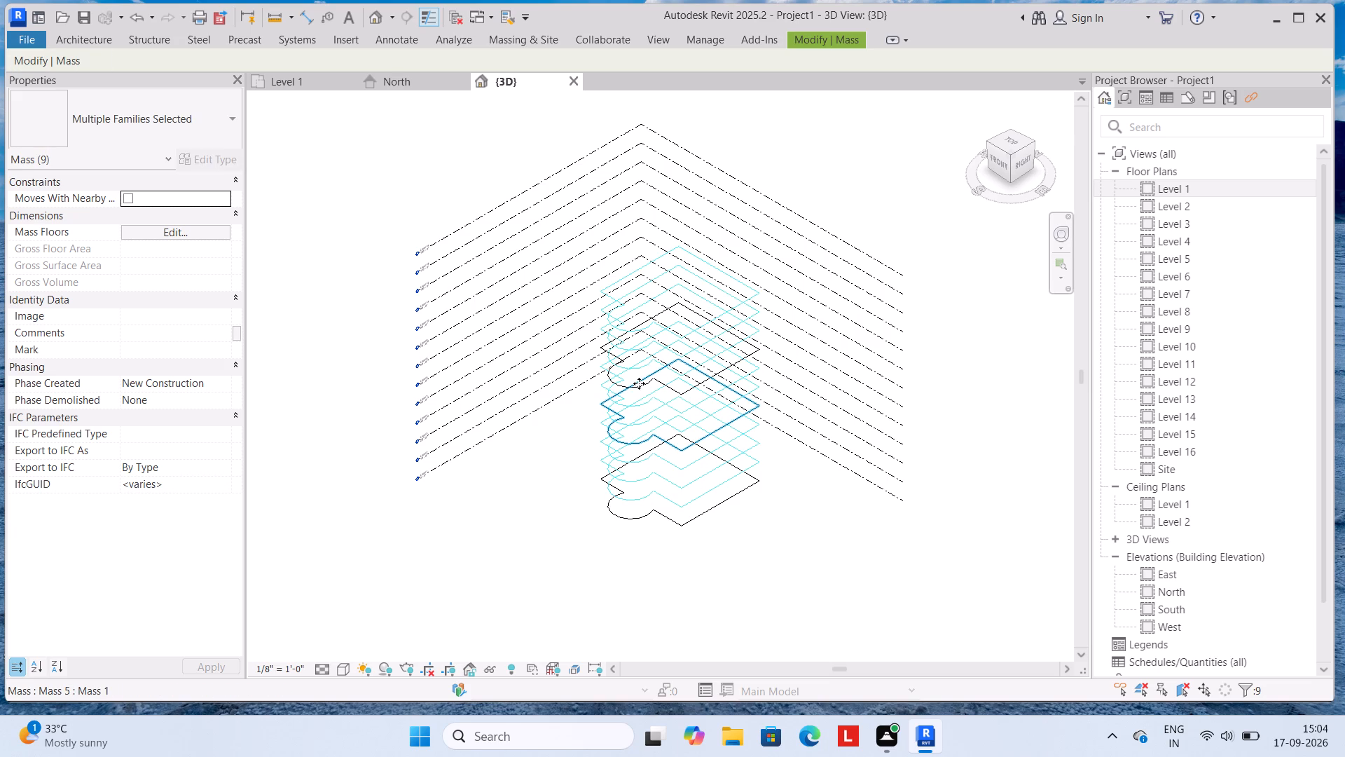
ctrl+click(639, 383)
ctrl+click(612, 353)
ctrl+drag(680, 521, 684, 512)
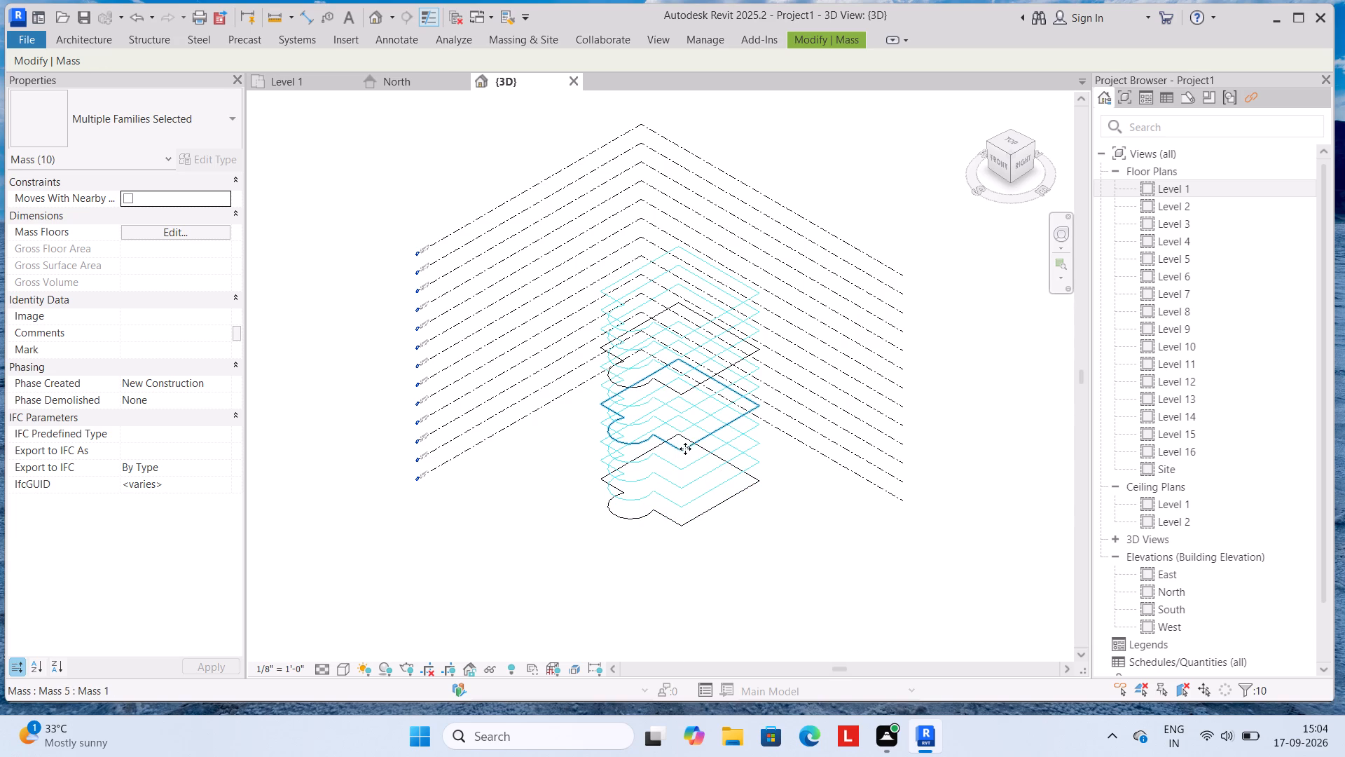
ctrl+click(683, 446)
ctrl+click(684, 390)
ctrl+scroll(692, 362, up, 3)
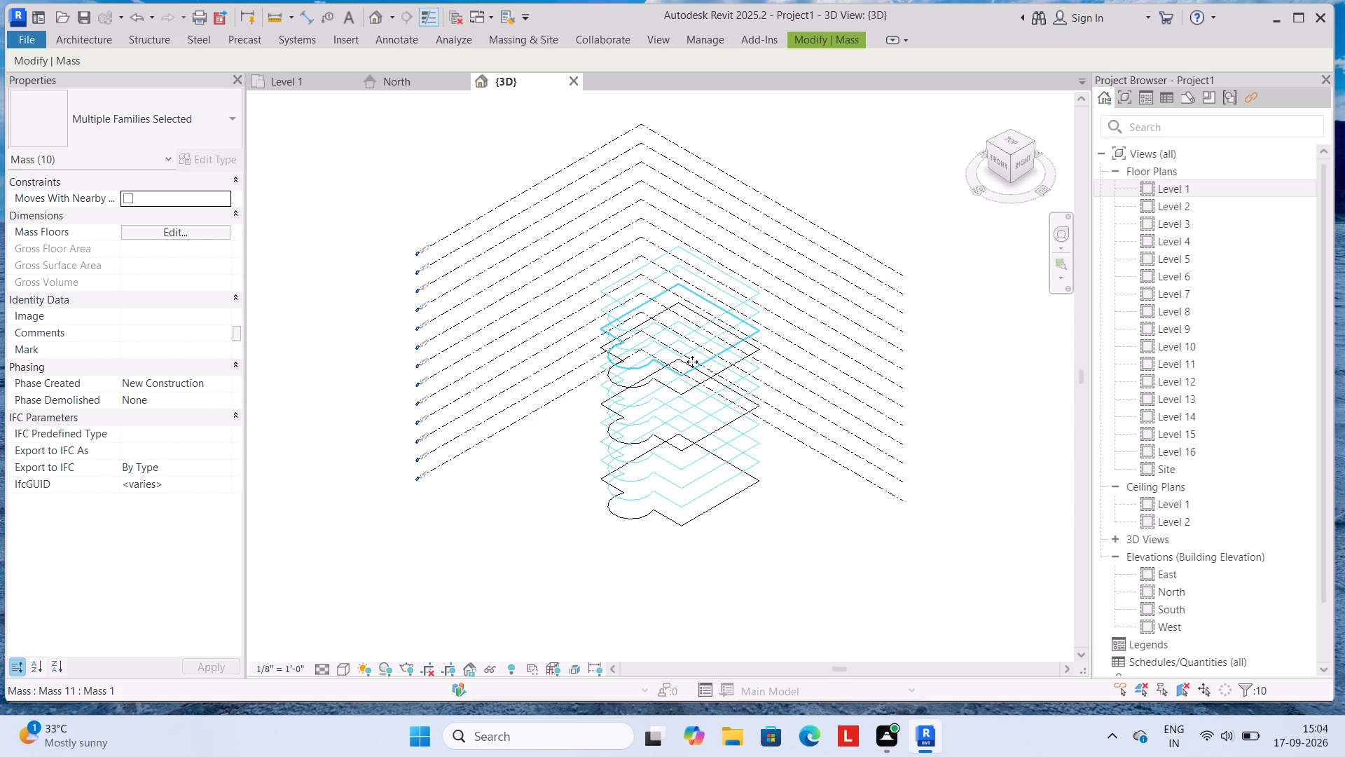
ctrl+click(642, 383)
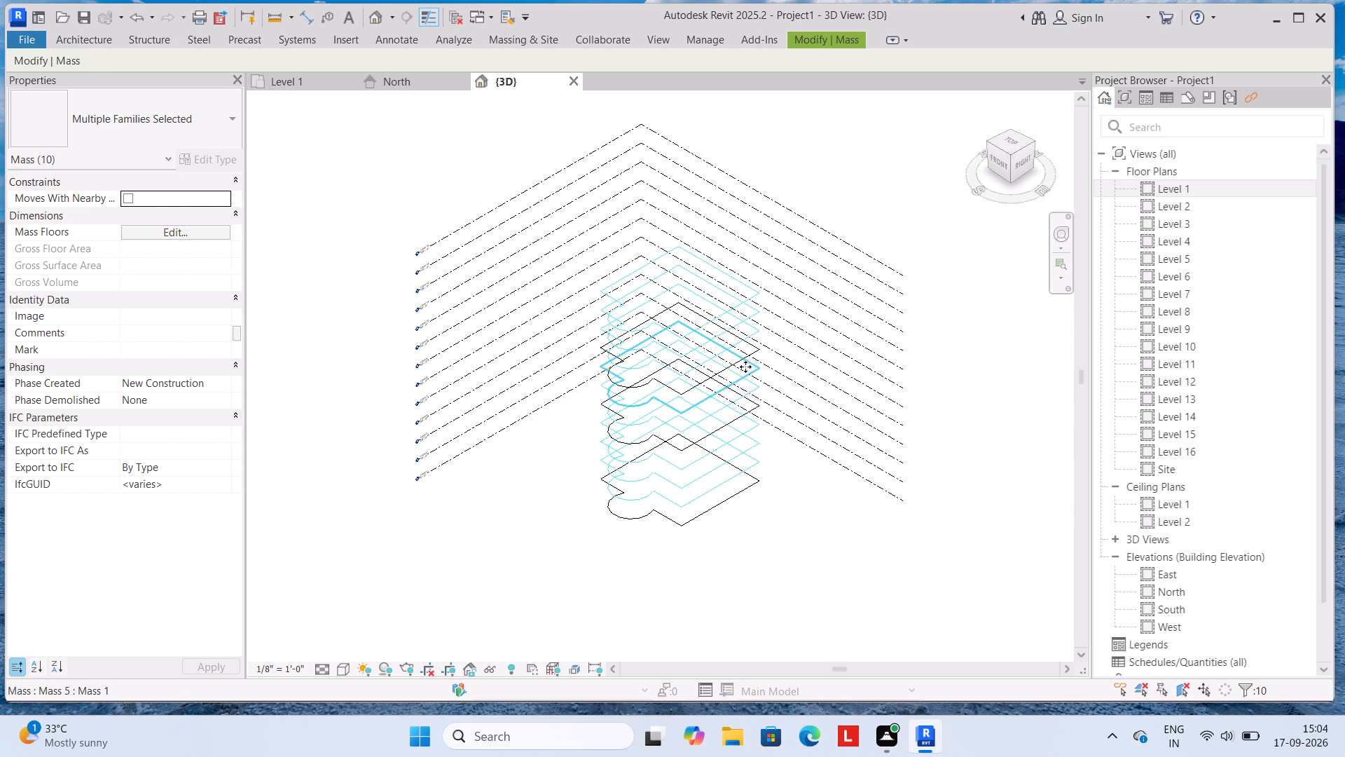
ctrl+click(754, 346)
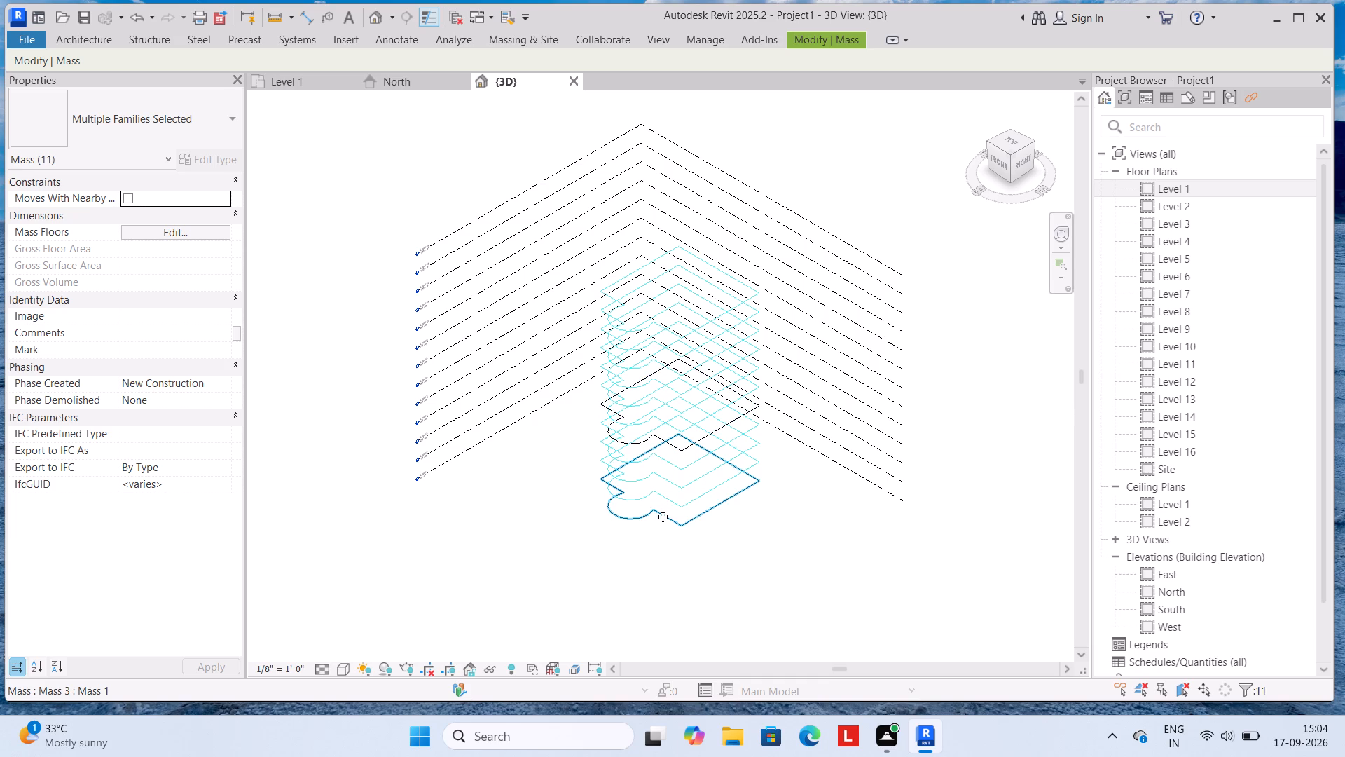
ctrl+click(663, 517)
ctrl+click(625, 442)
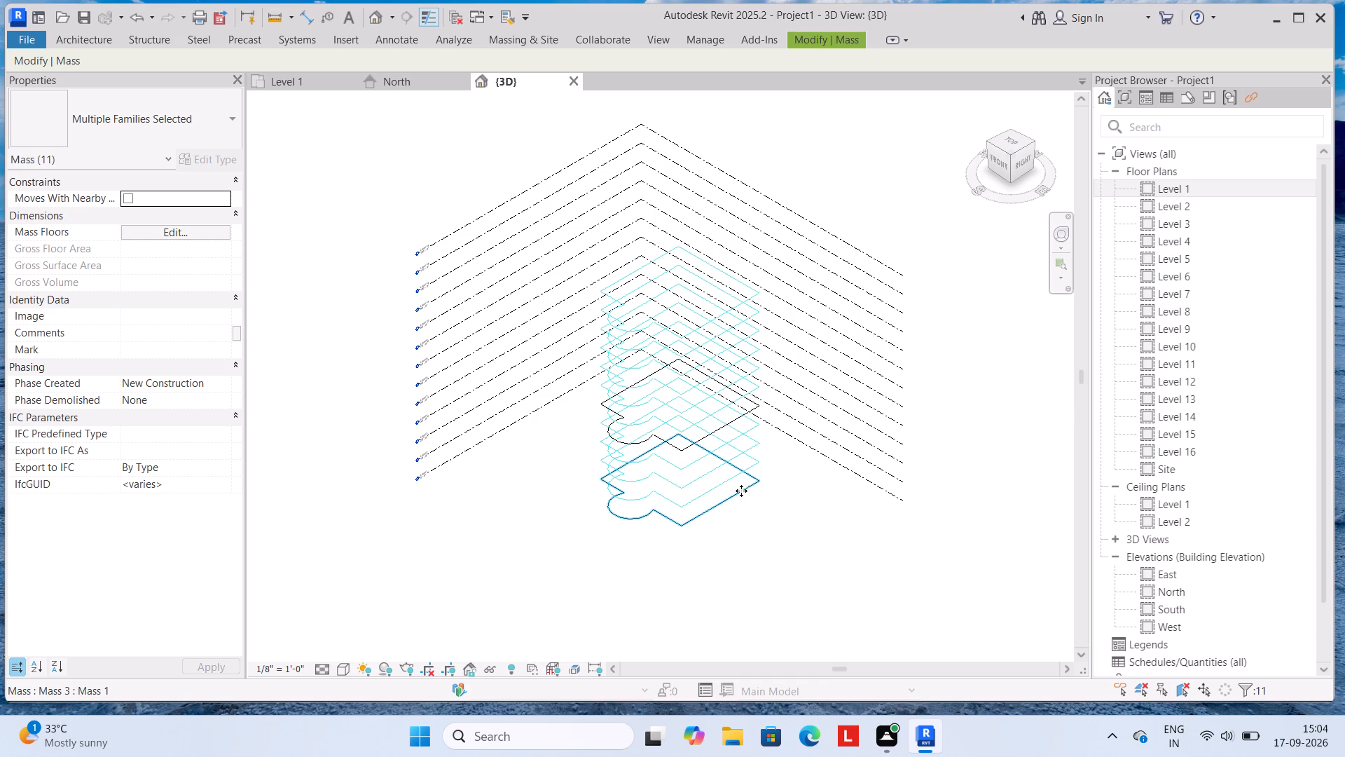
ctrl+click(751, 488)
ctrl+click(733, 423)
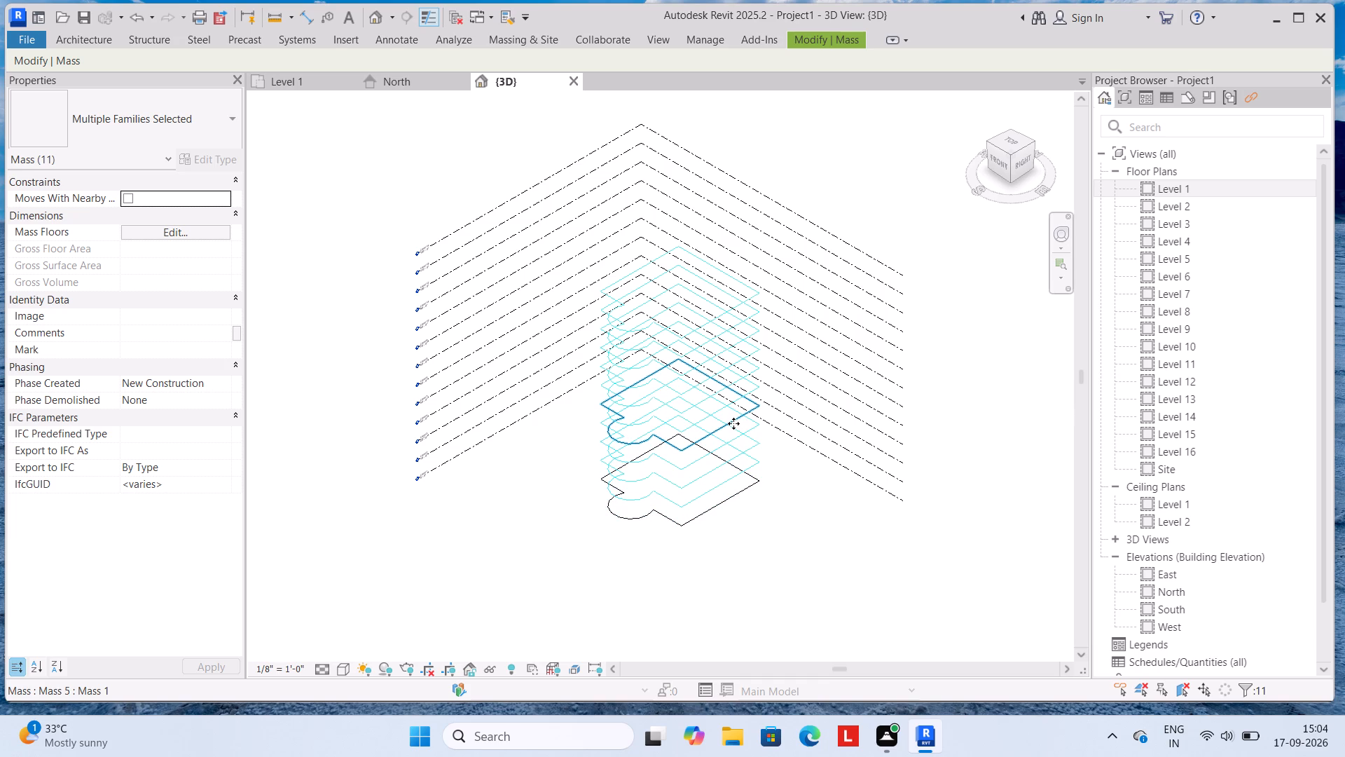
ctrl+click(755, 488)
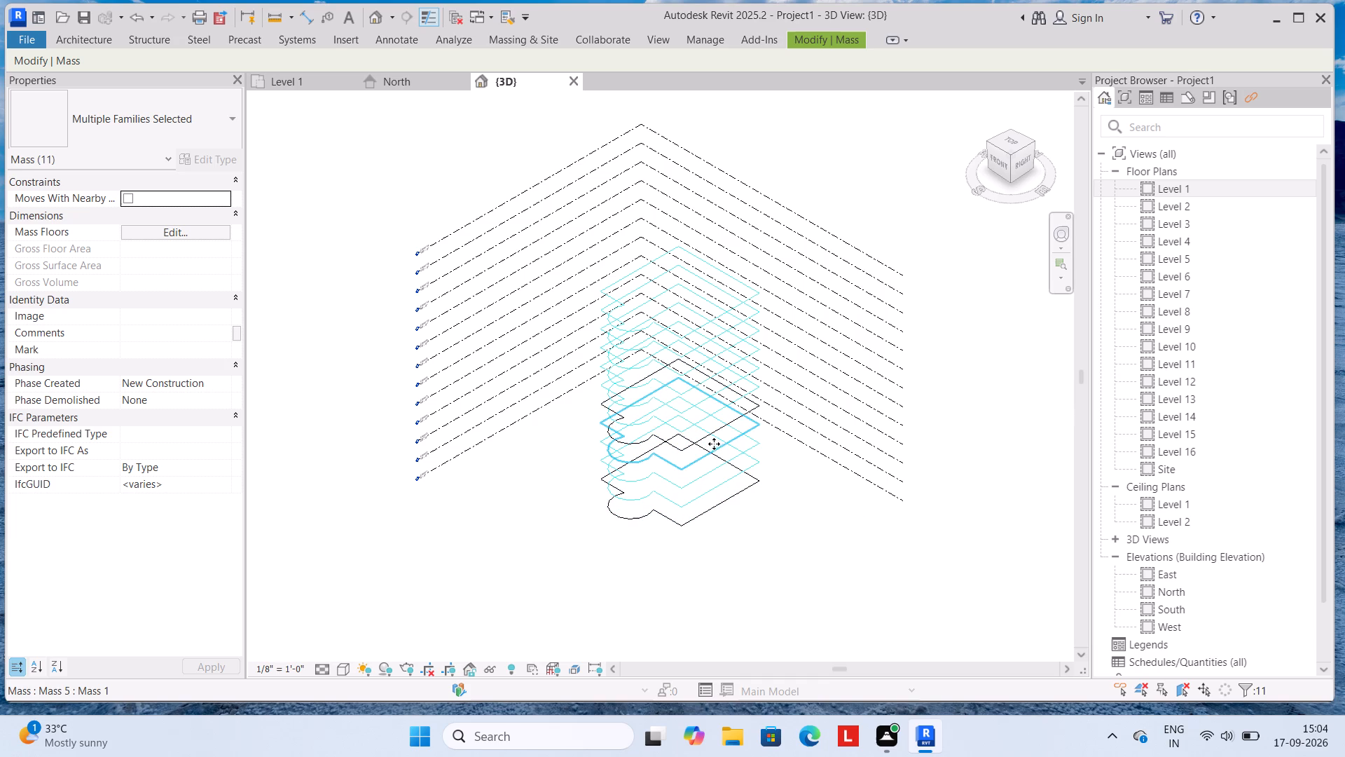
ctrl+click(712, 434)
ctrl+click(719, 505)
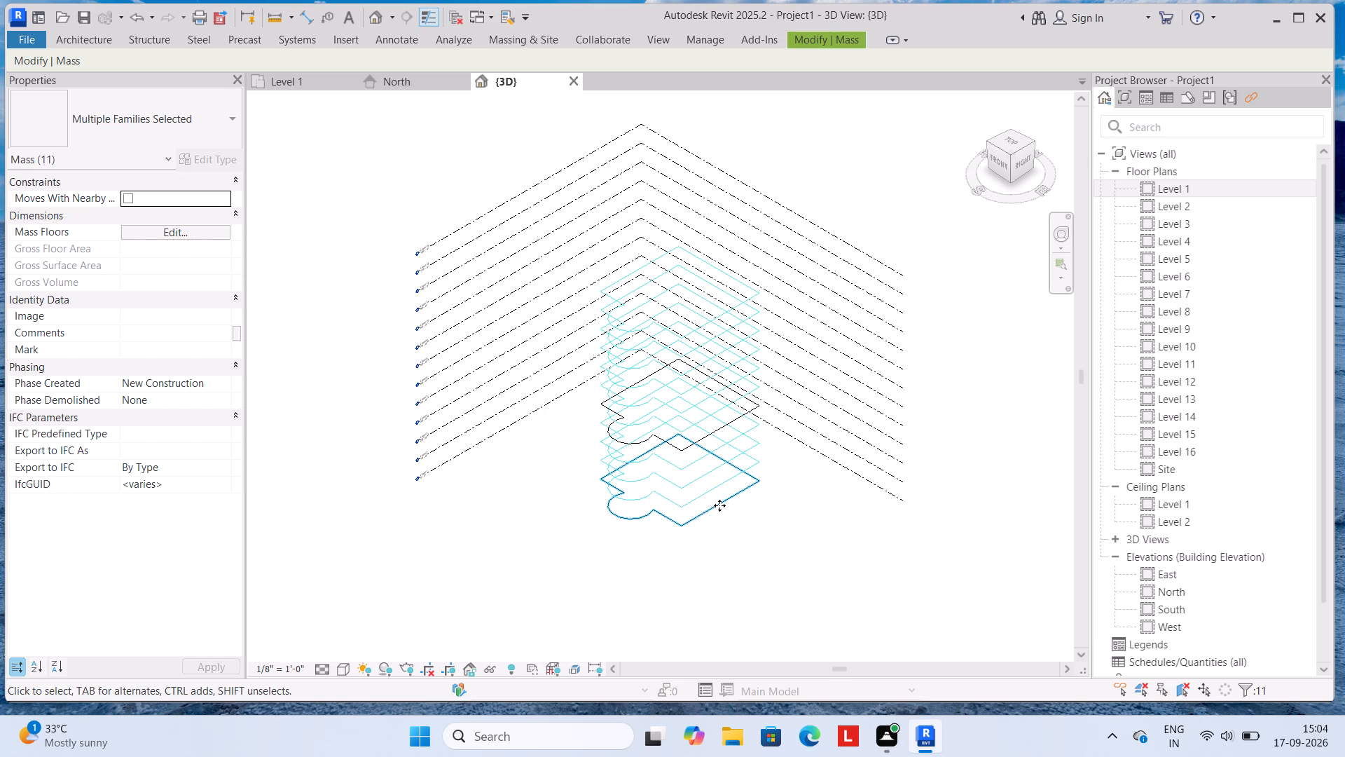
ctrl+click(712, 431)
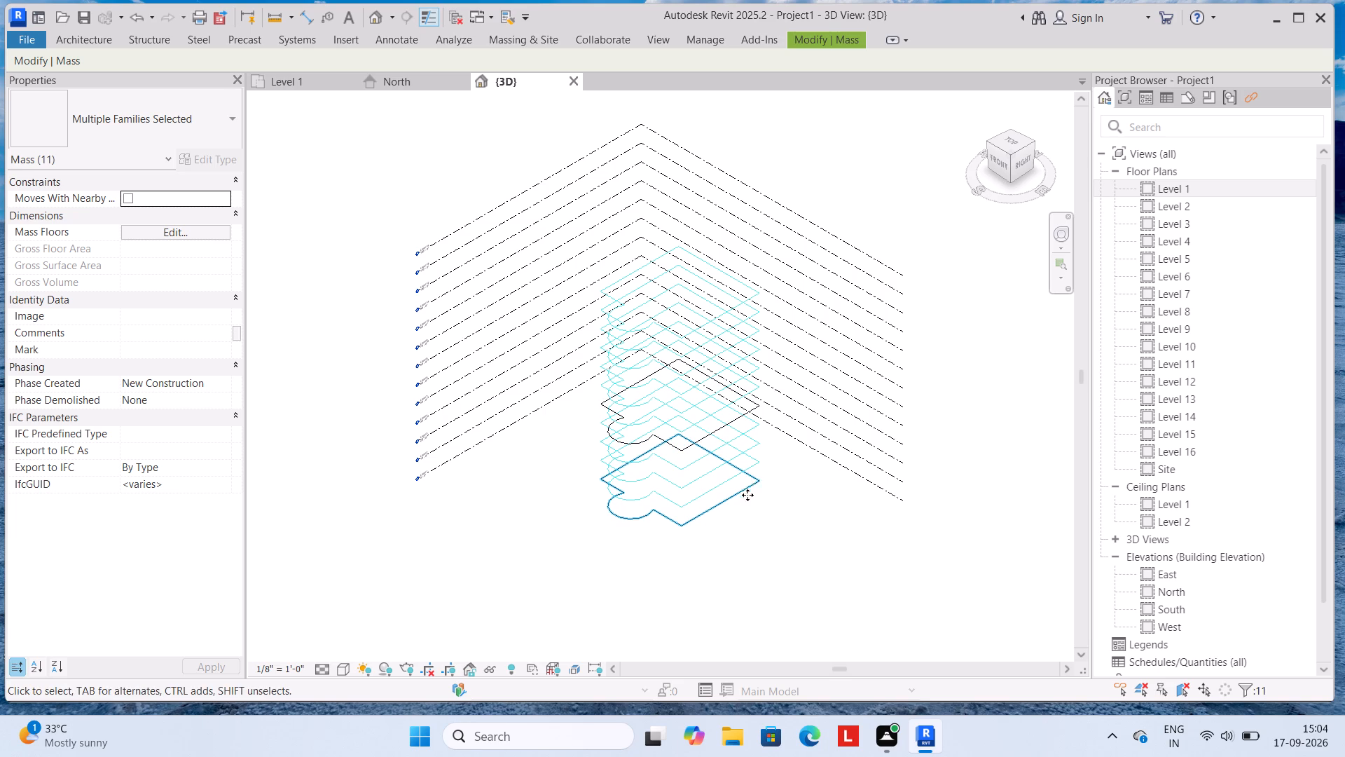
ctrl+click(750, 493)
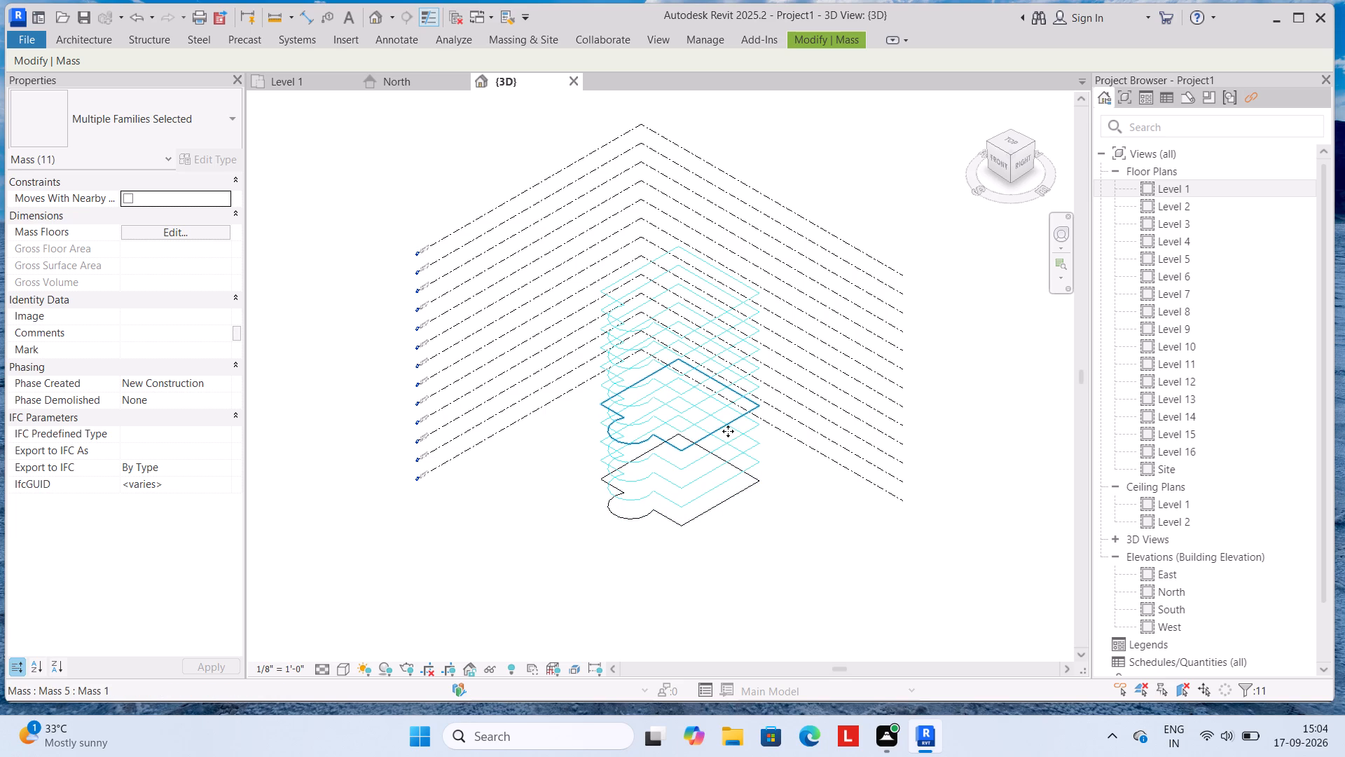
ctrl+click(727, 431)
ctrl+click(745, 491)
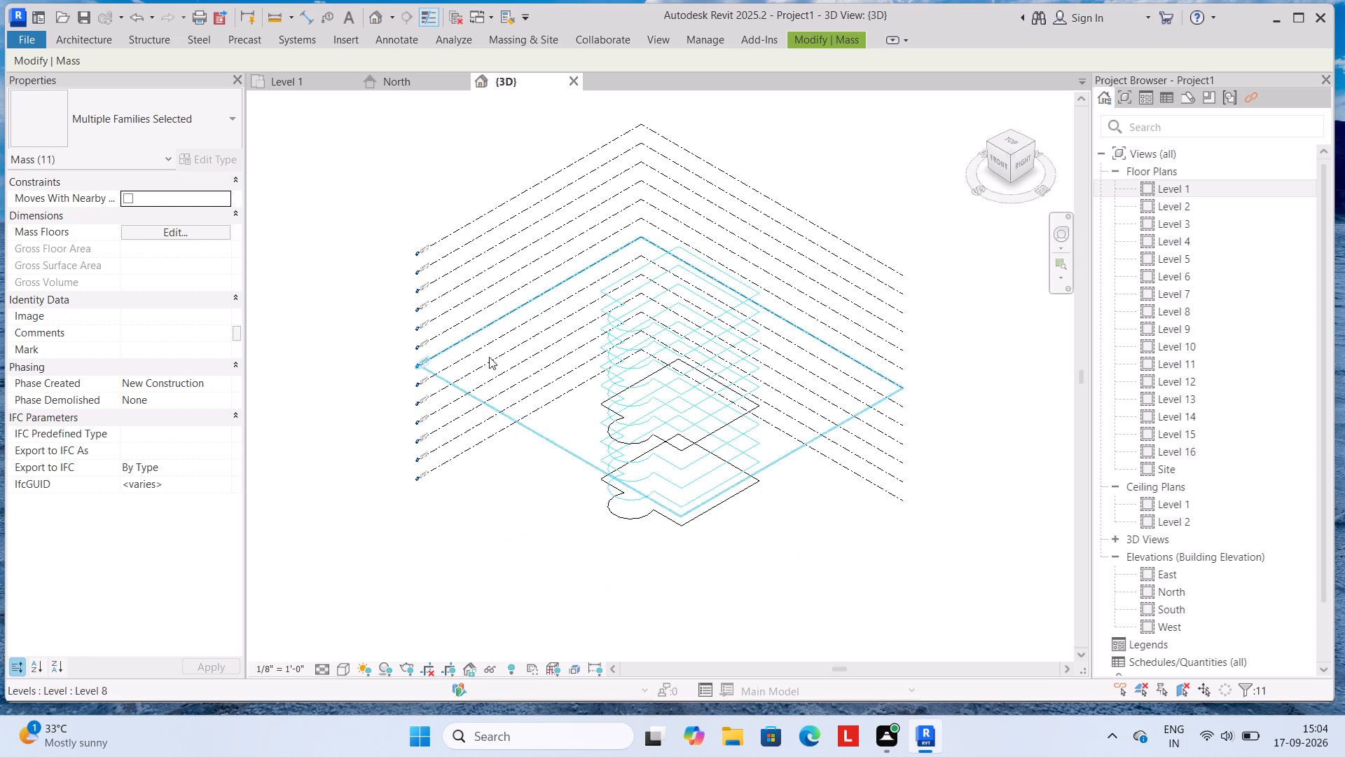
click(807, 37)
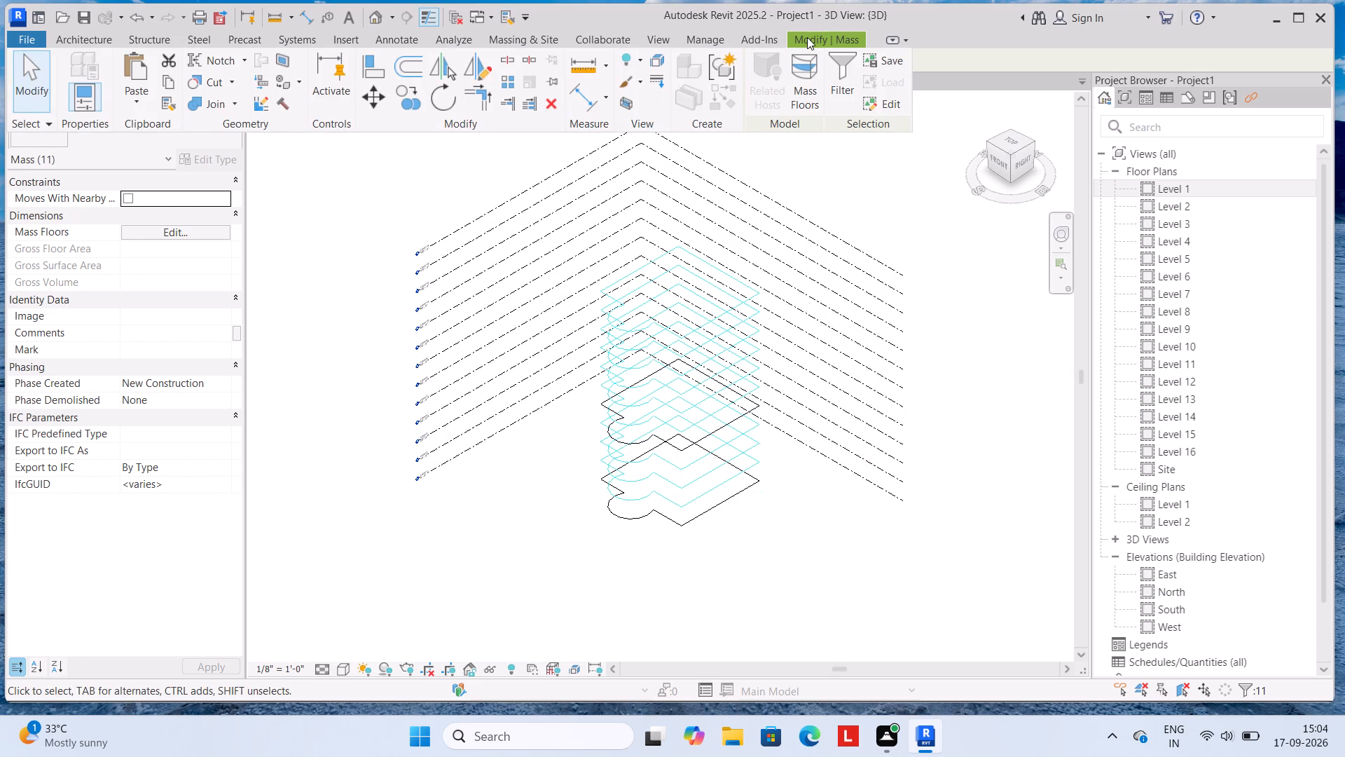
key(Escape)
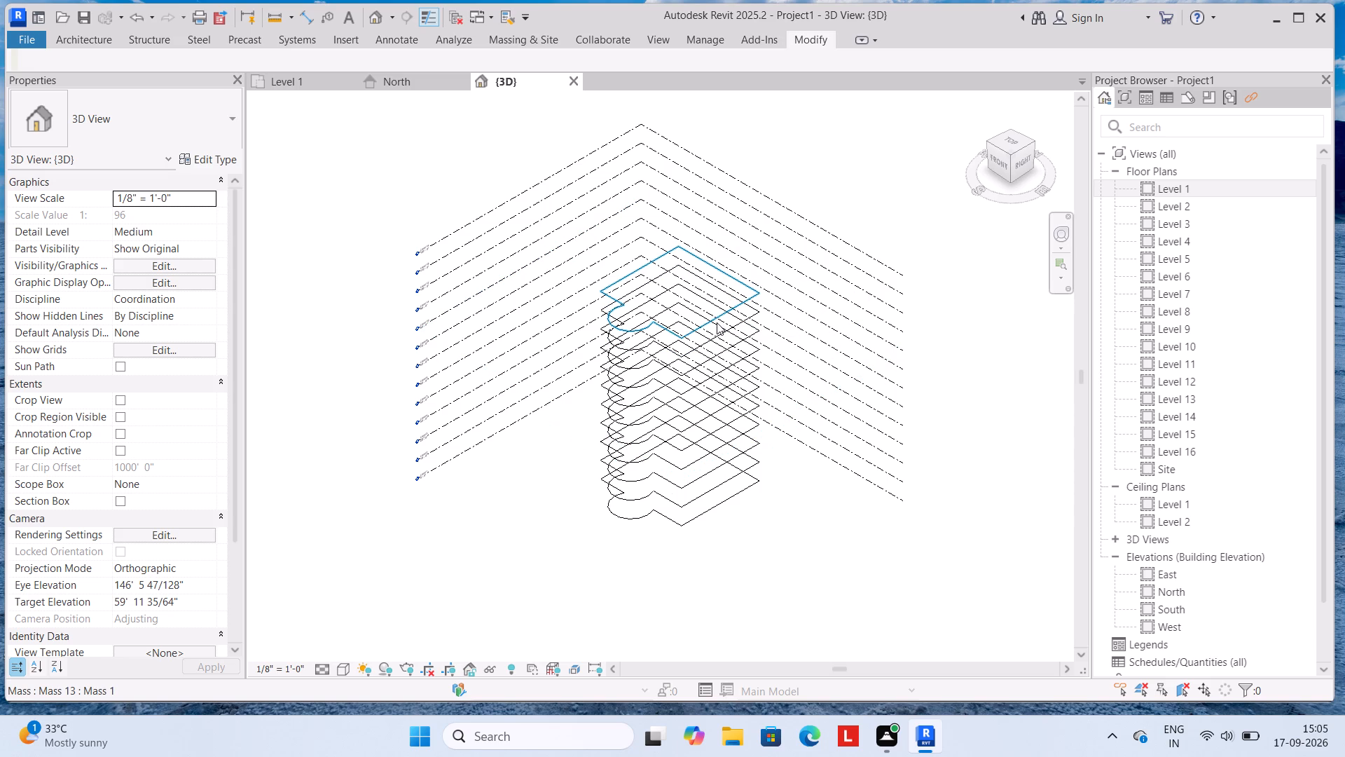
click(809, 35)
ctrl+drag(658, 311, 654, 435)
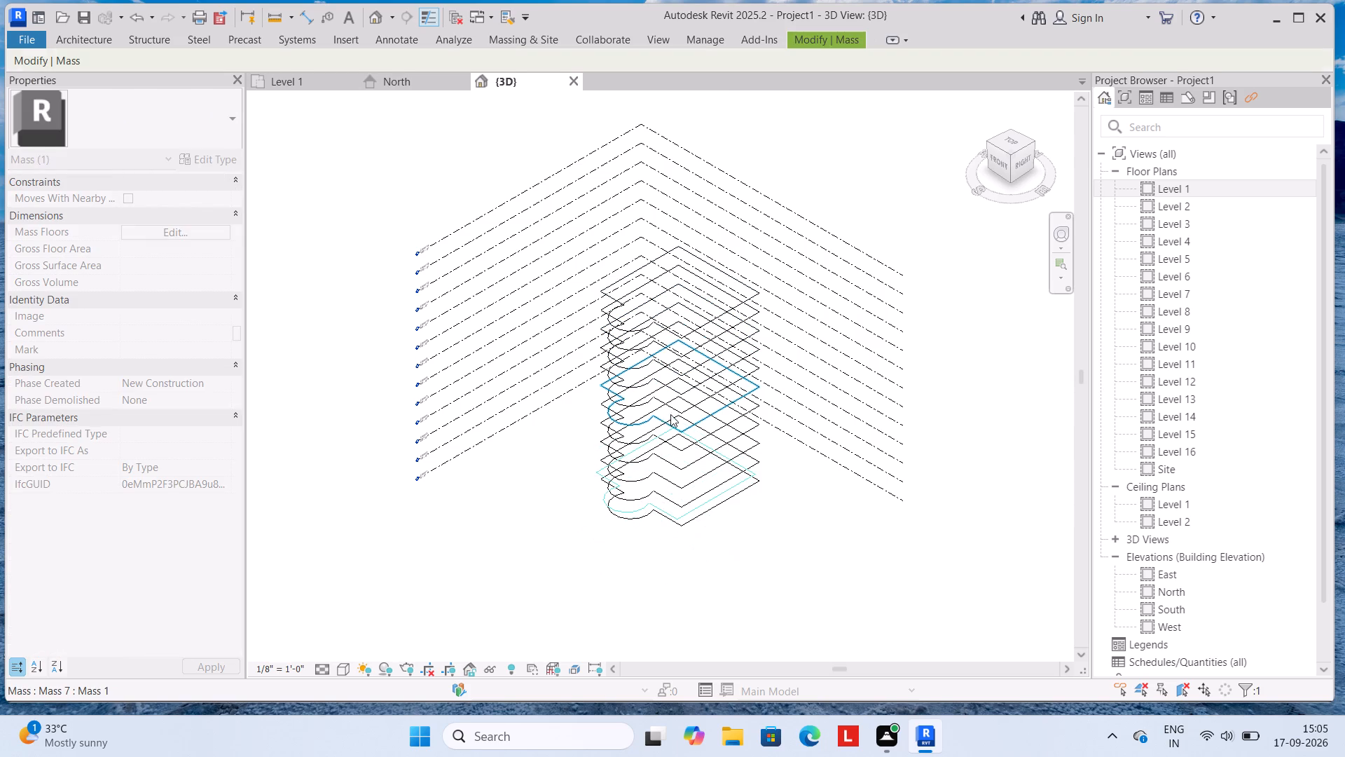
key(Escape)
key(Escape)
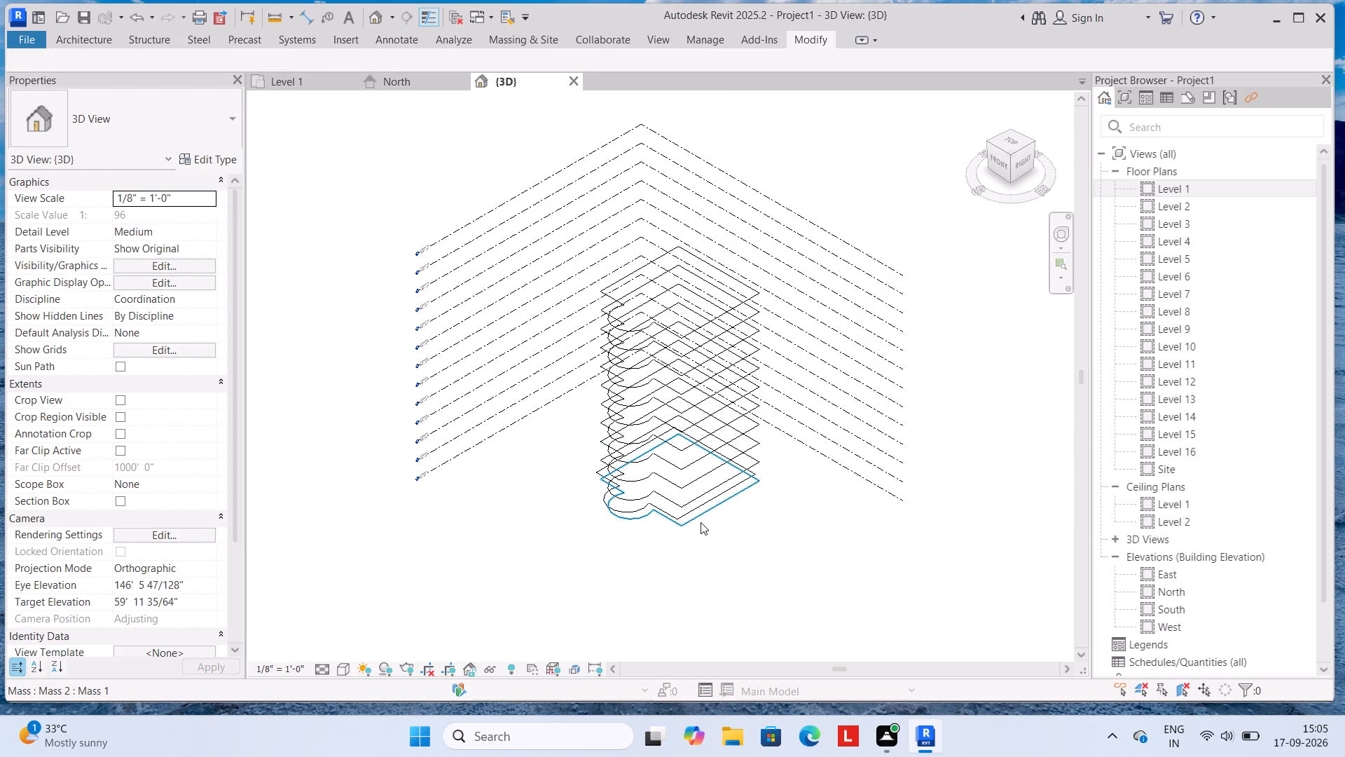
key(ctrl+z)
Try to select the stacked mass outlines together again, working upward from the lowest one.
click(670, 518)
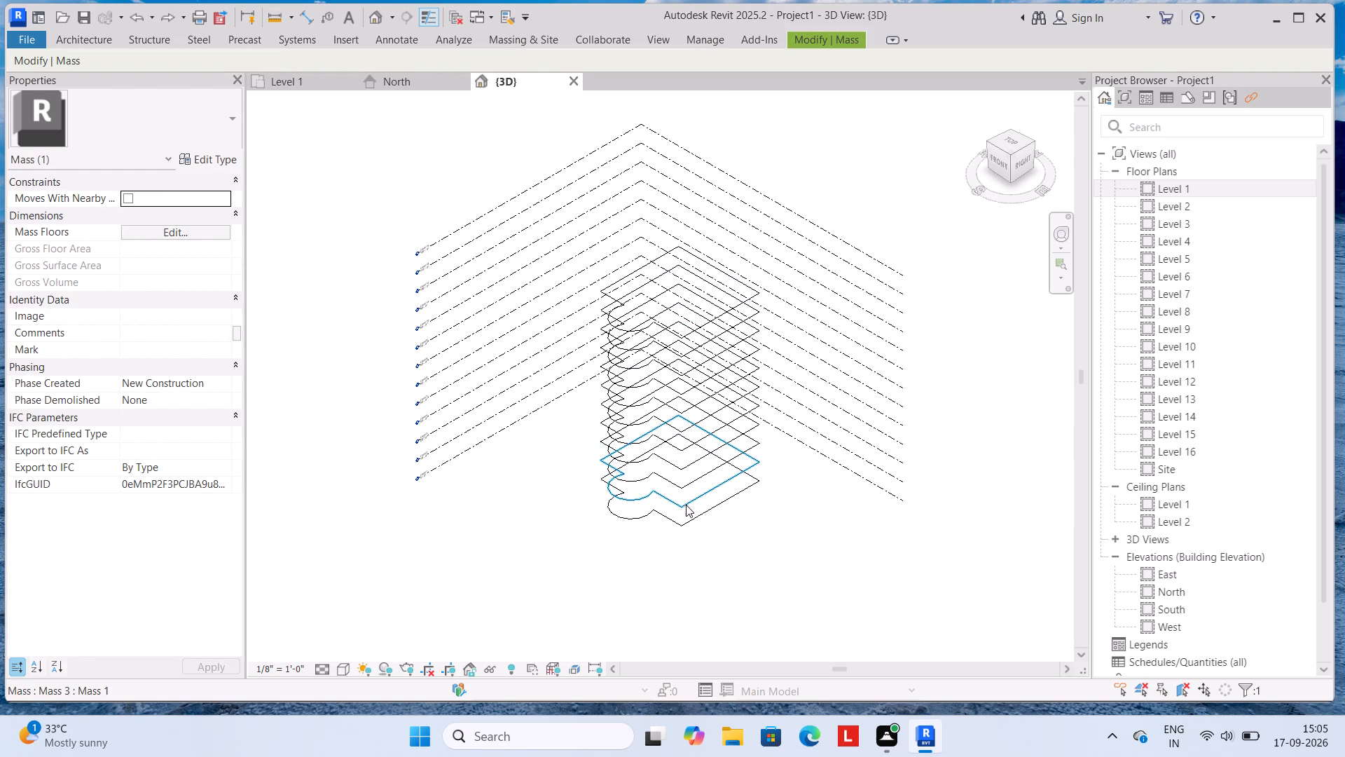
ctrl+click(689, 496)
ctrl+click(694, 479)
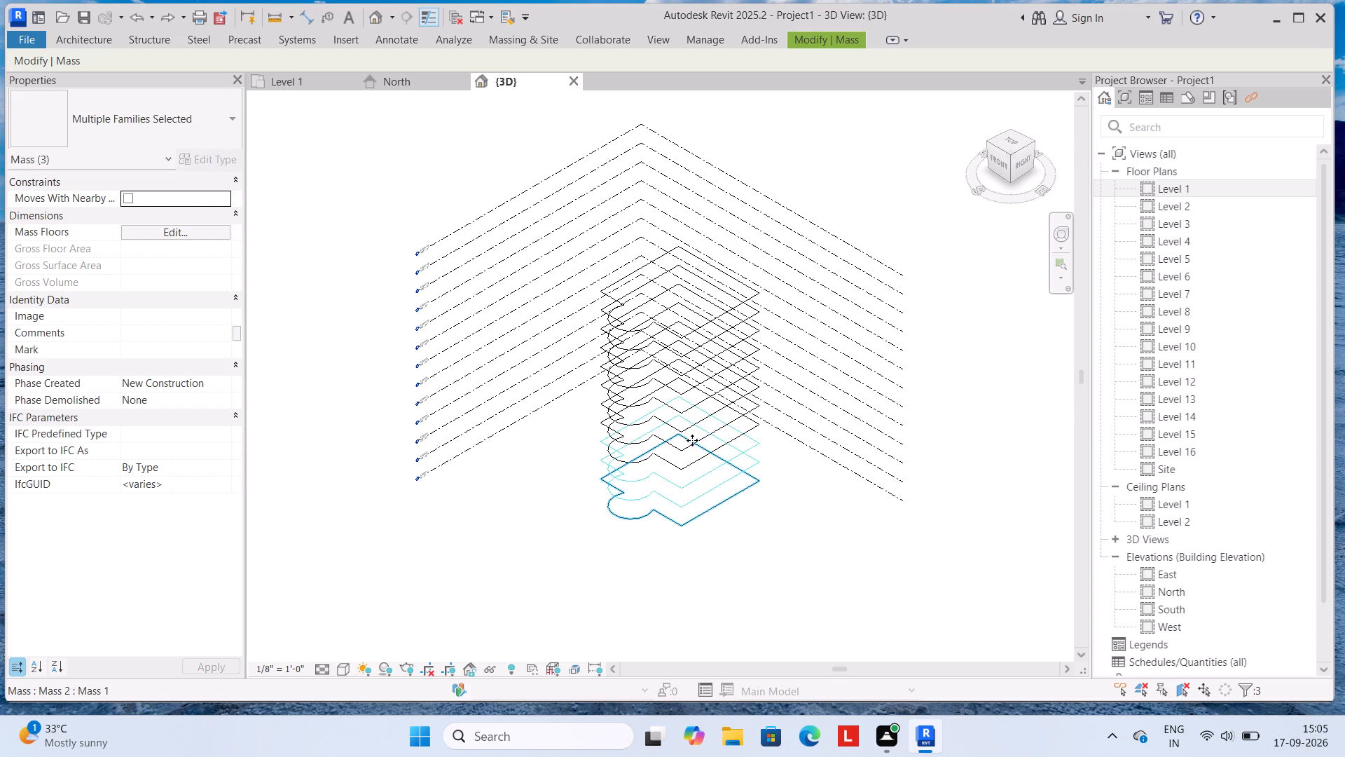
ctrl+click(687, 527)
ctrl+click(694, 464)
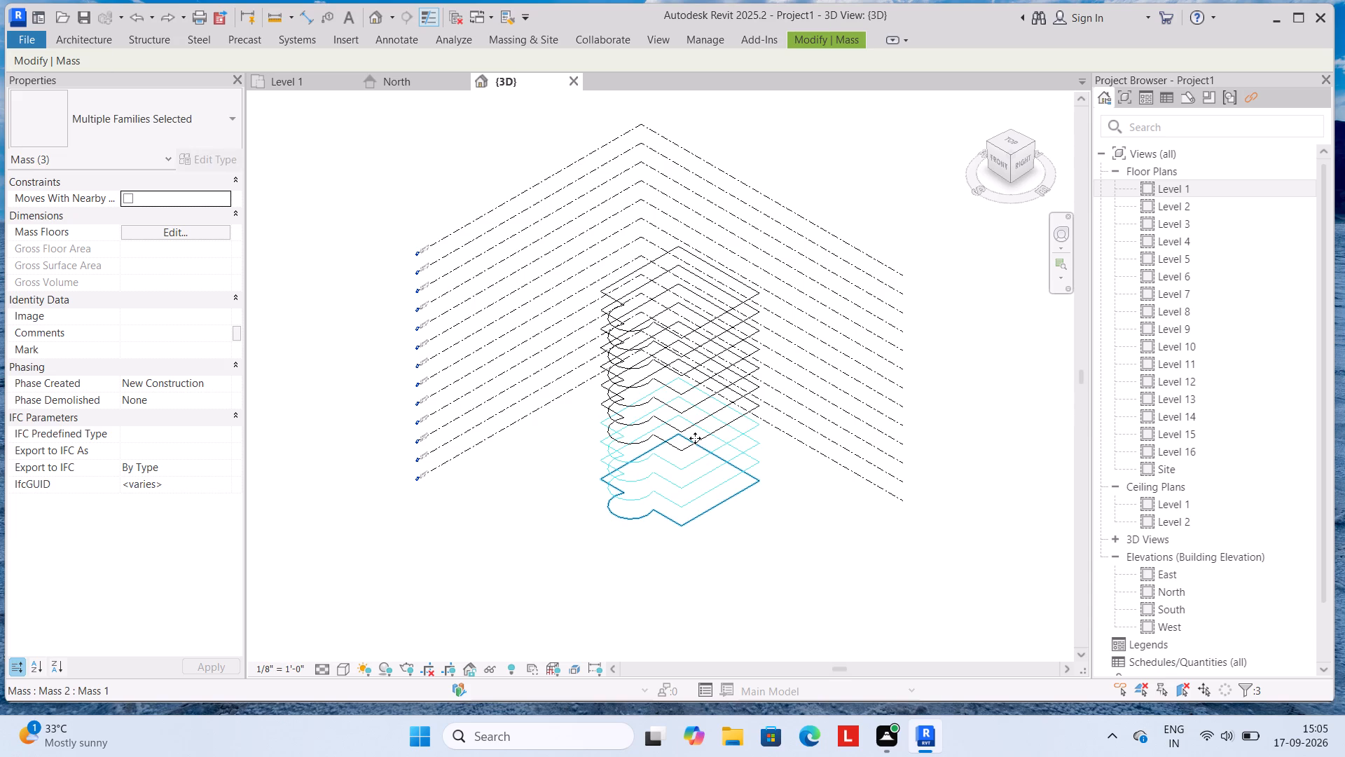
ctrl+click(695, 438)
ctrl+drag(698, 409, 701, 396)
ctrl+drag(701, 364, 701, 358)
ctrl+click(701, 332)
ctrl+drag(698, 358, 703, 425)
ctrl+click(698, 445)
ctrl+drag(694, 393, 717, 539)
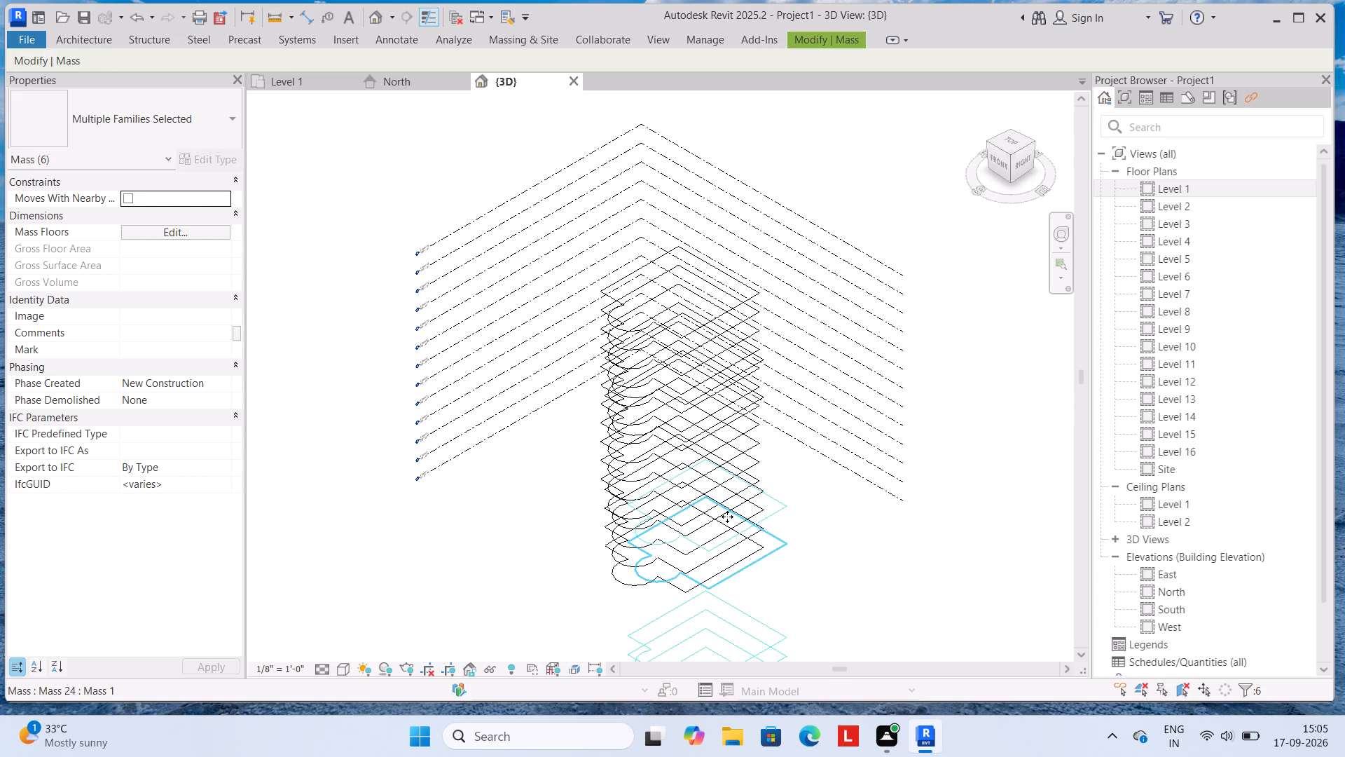
Undo the accidental duplicates and the multi-level paste, back to the single Level 1 mass outline.
key(Escape)
key(ctrl+z)
scroll(737, 492, down, 3)
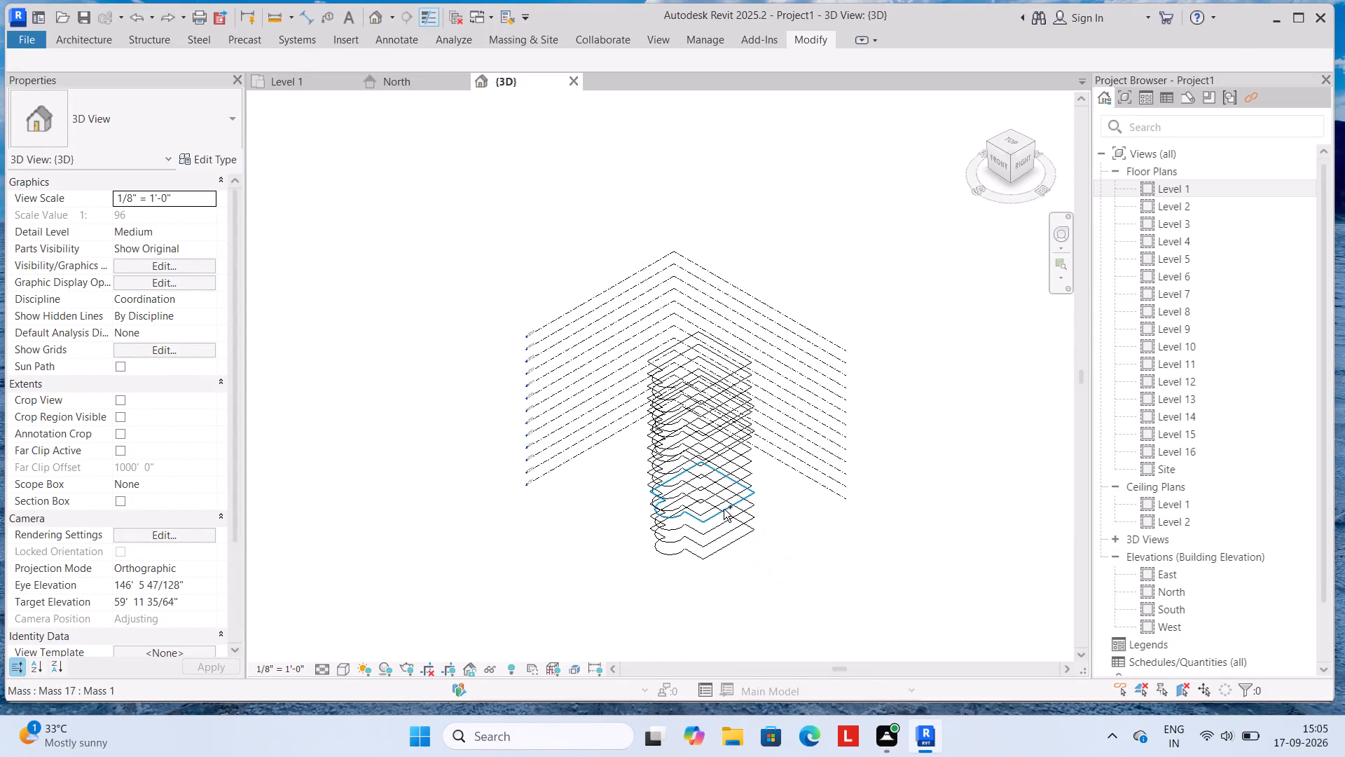
key(ctrl+z)
scroll(798, 523, down, 1)
key(ctrl+z)
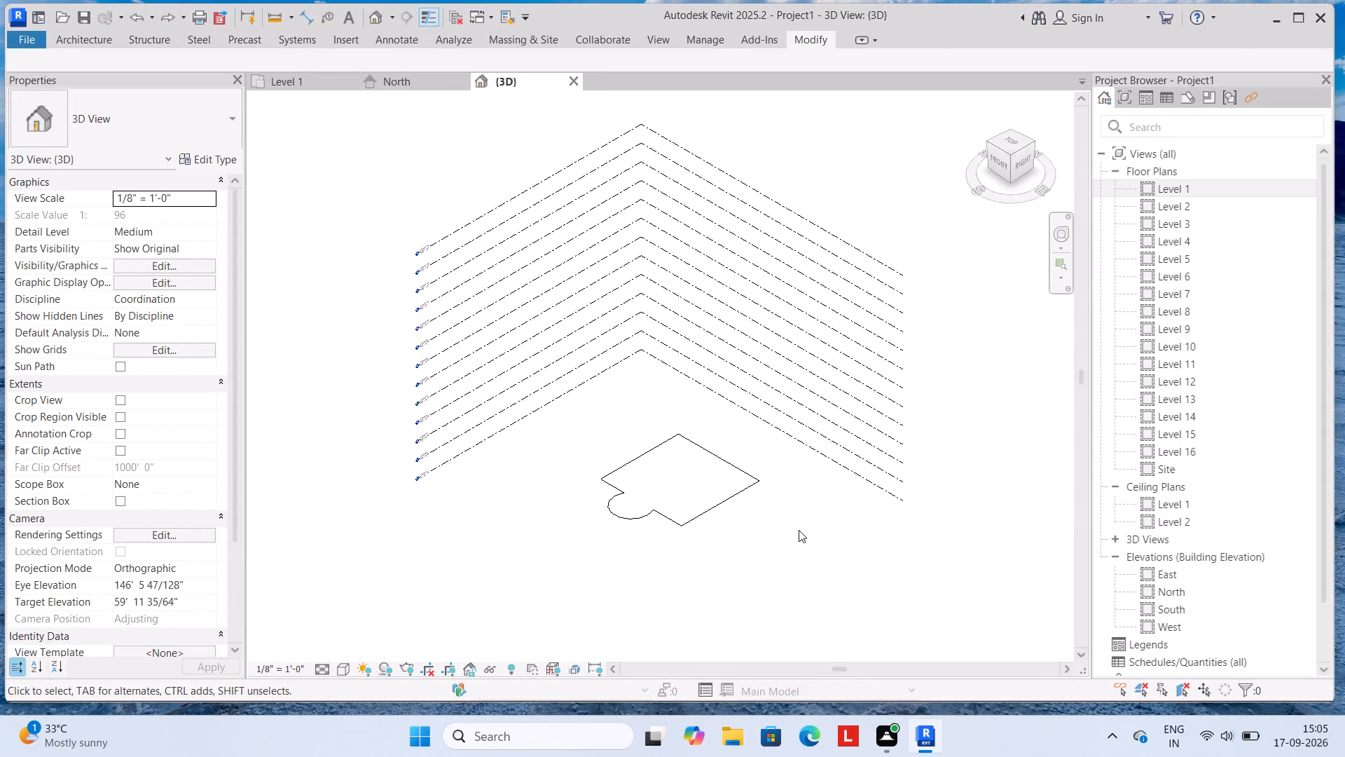
Copy the Level 1 mass to the clipboard and paste it aligned to Levels 1, 2 and 3.
scroll(799, 533, down, 1)
middle_drag(796, 533, 717, 525)
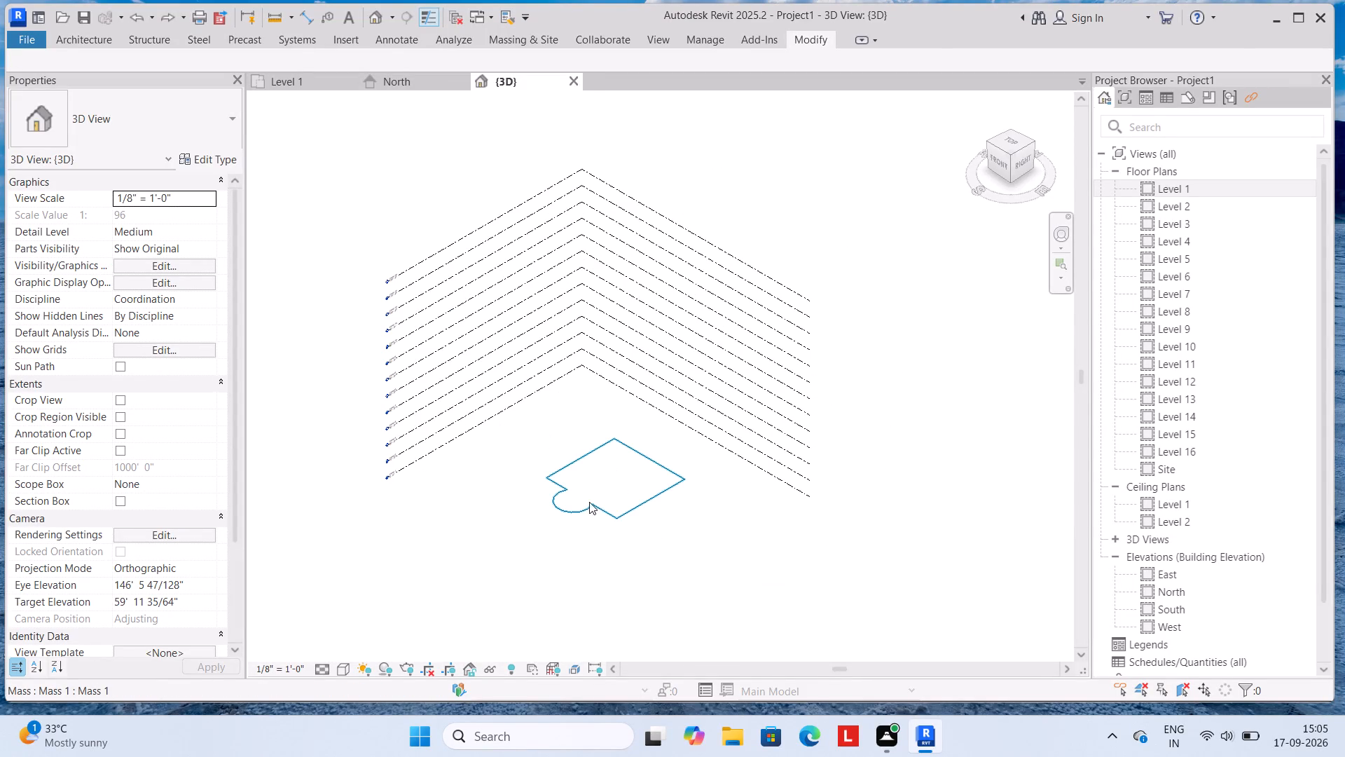
drag(595, 504, 606, 491)
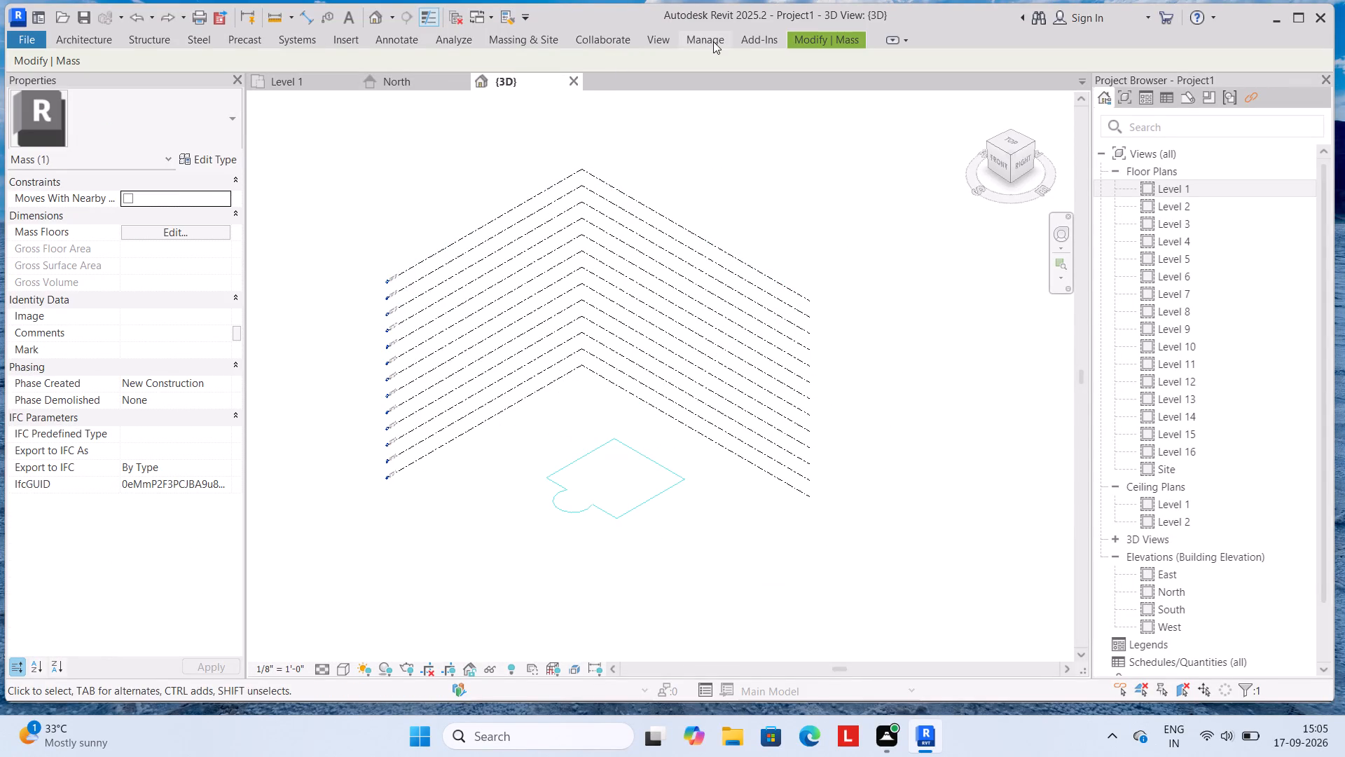
click(807, 35)
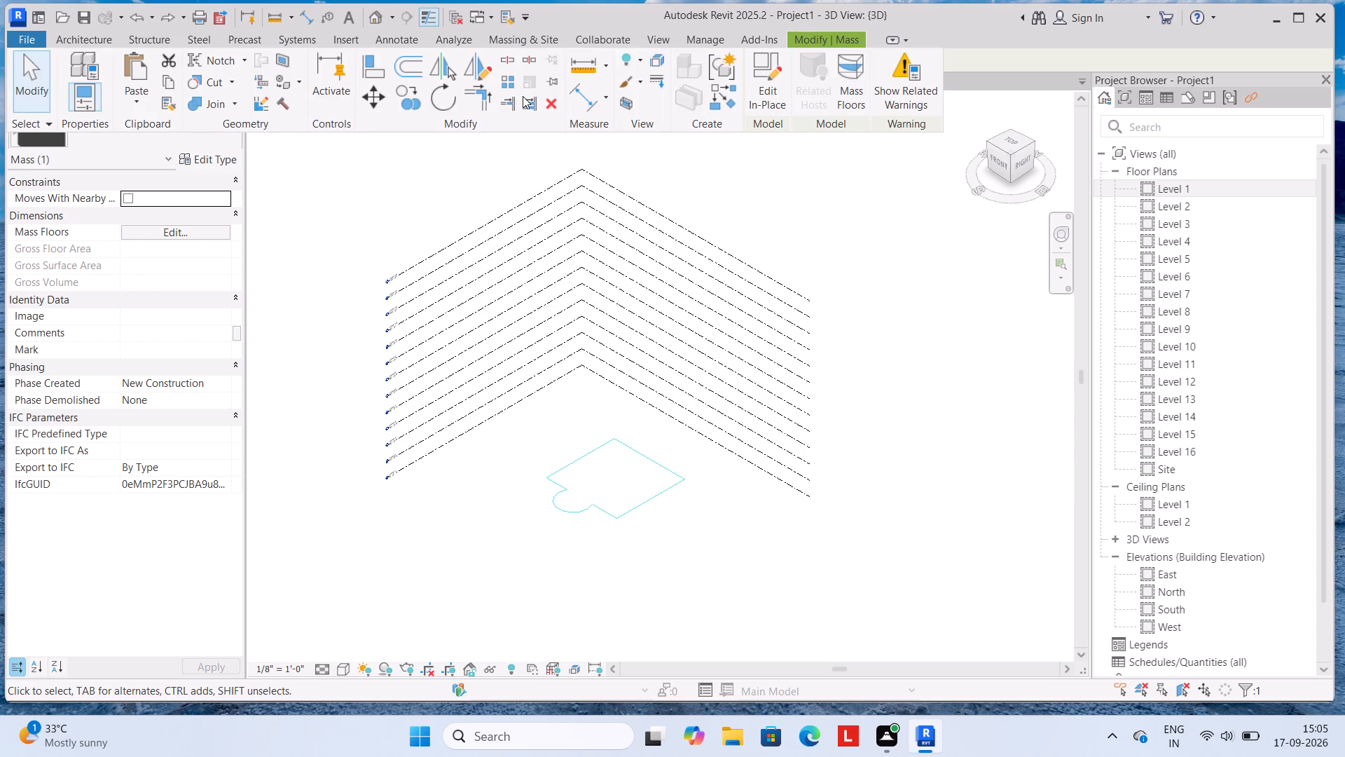
click(165, 83)
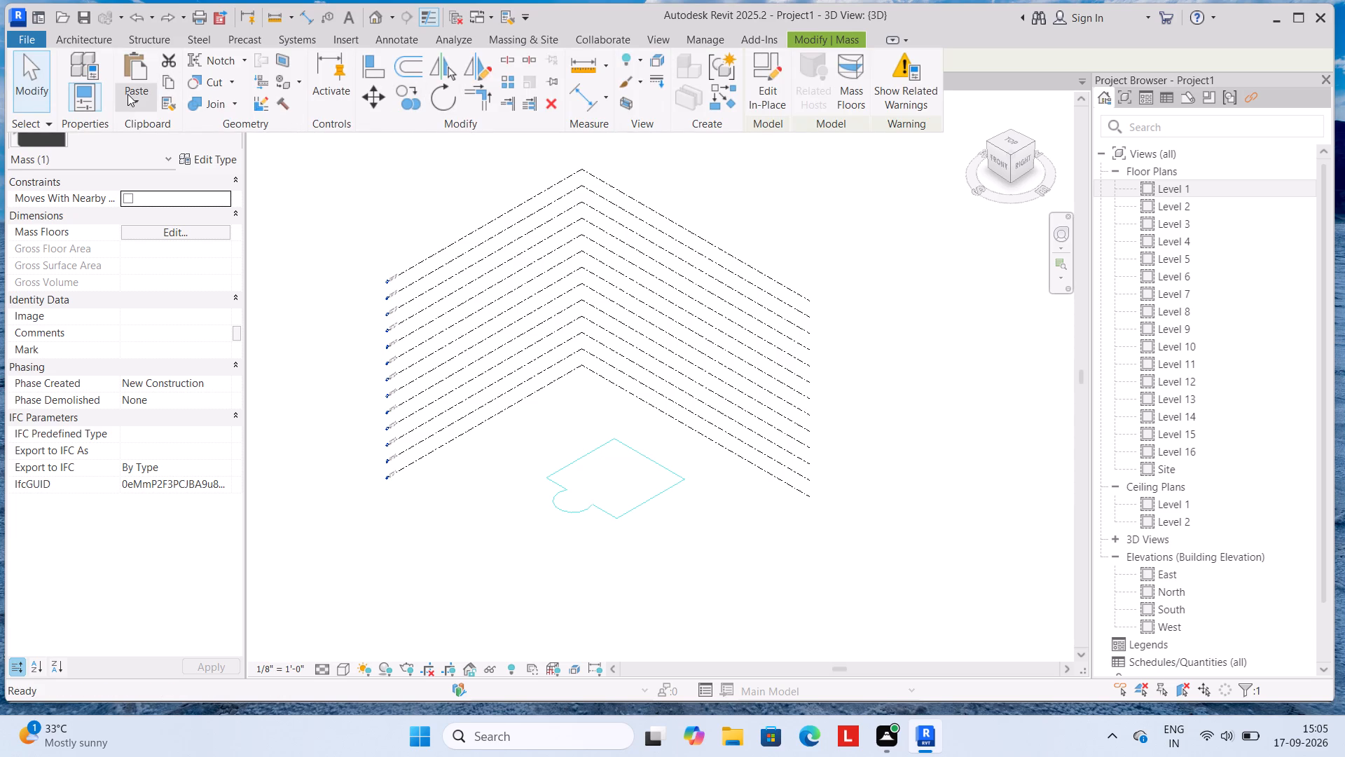
click(128, 94)
click(179, 166)
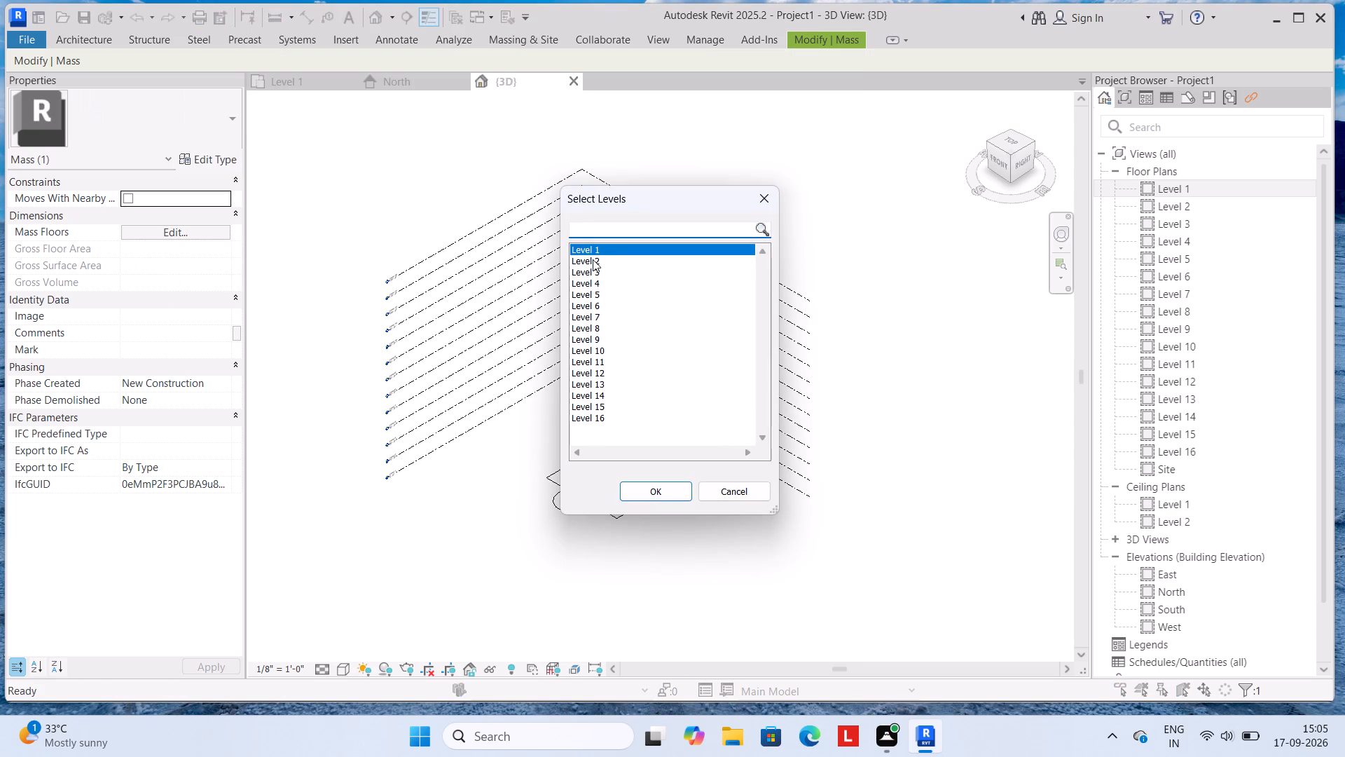
ctrl+click(596, 261)
ctrl+click(598, 268)
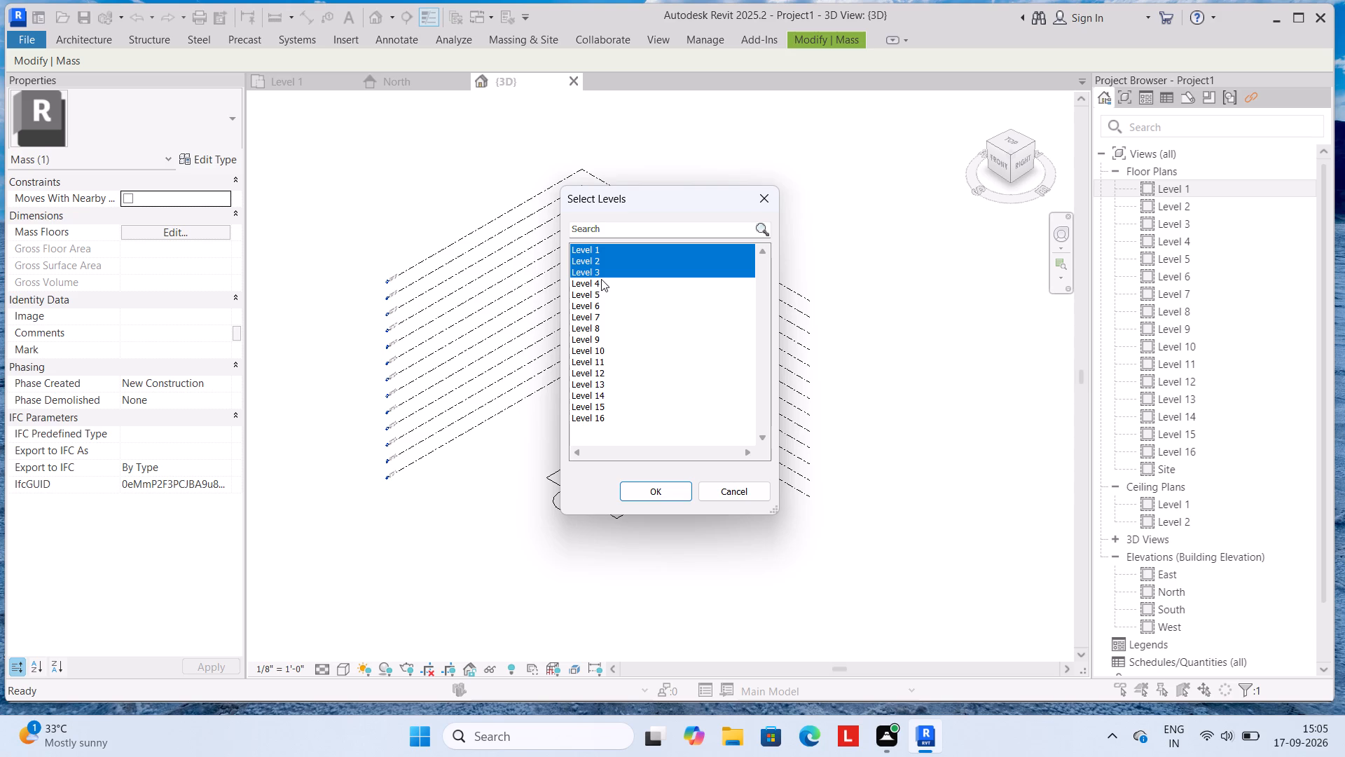
ctrl+click(660, 490)
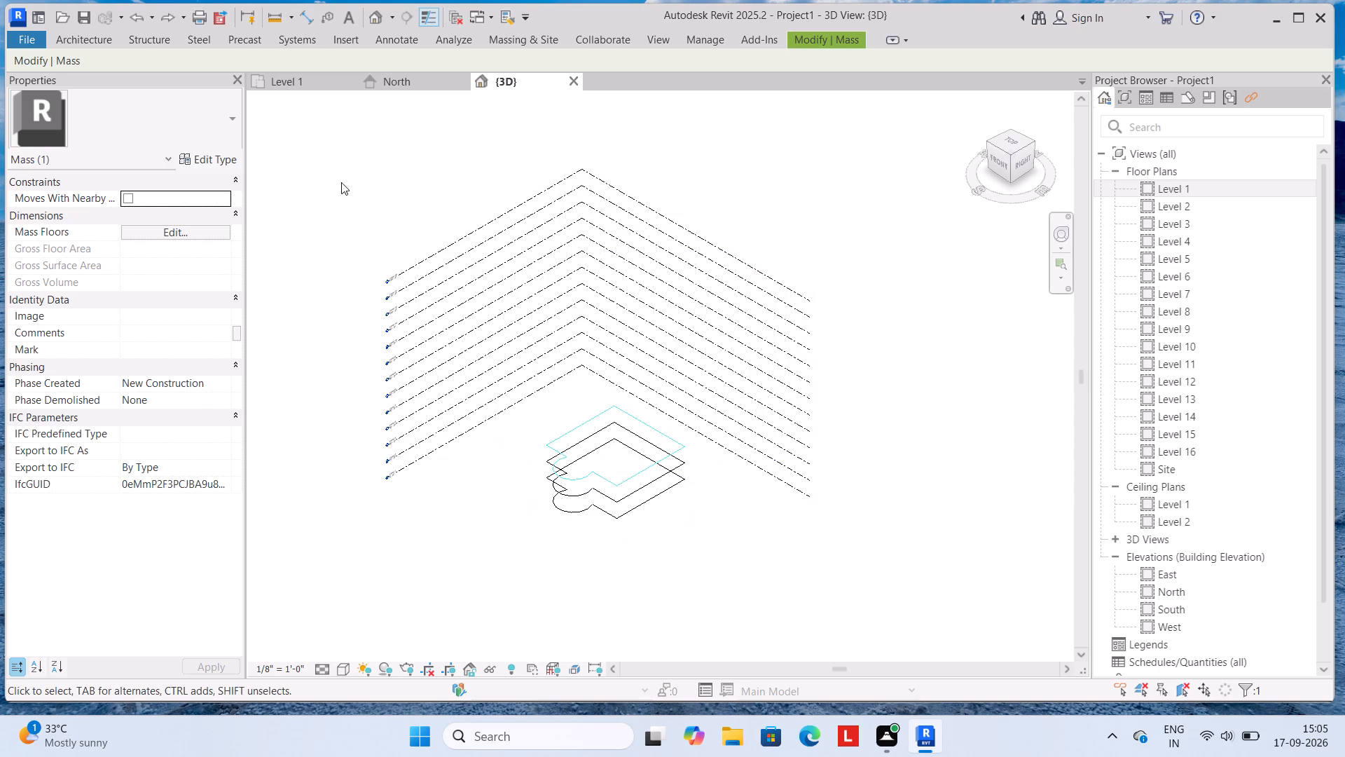
click(811, 41)
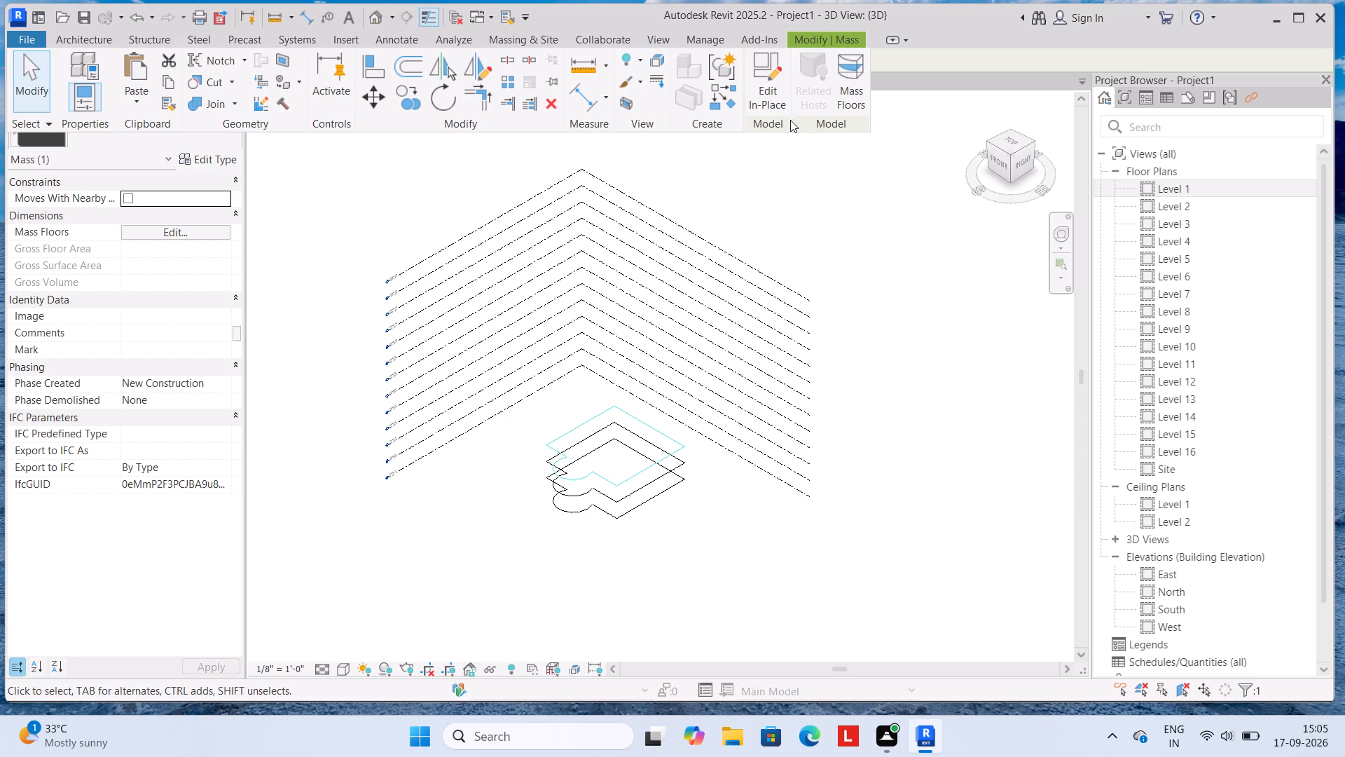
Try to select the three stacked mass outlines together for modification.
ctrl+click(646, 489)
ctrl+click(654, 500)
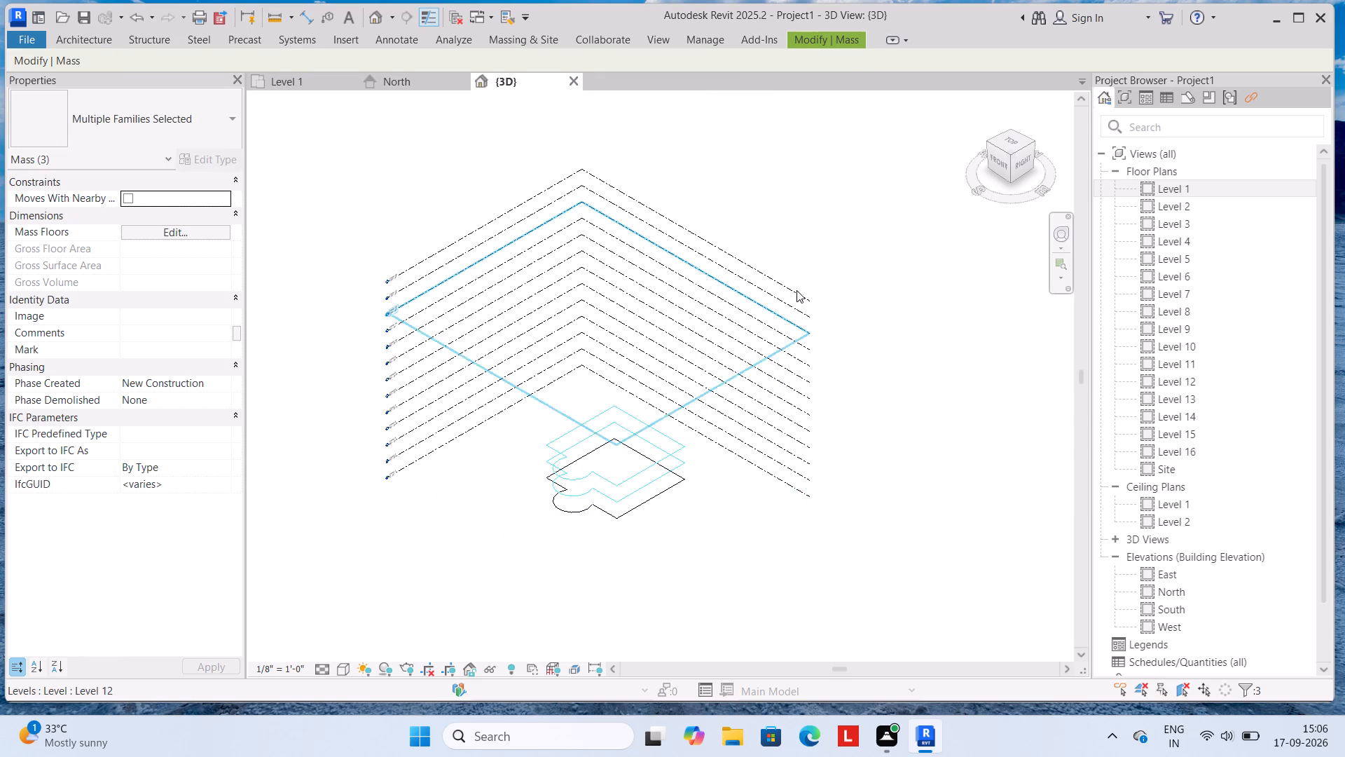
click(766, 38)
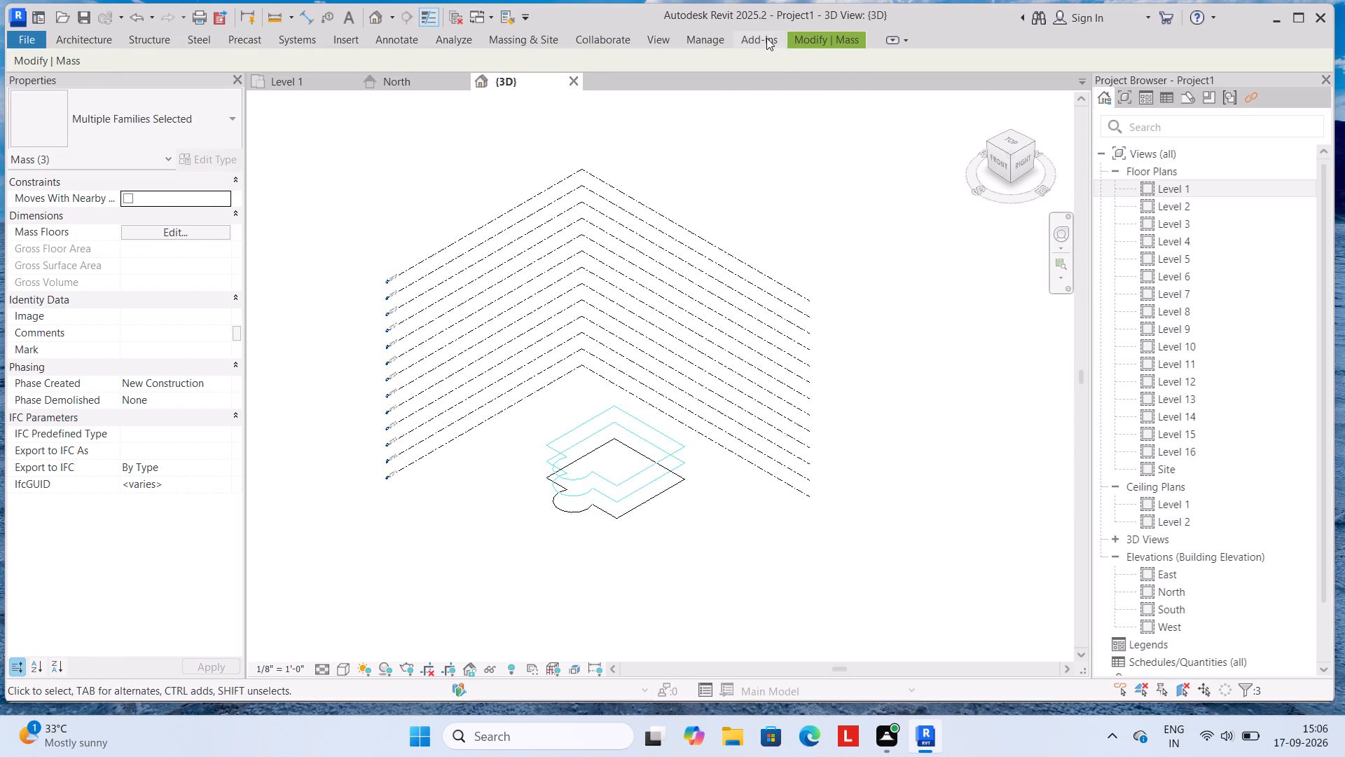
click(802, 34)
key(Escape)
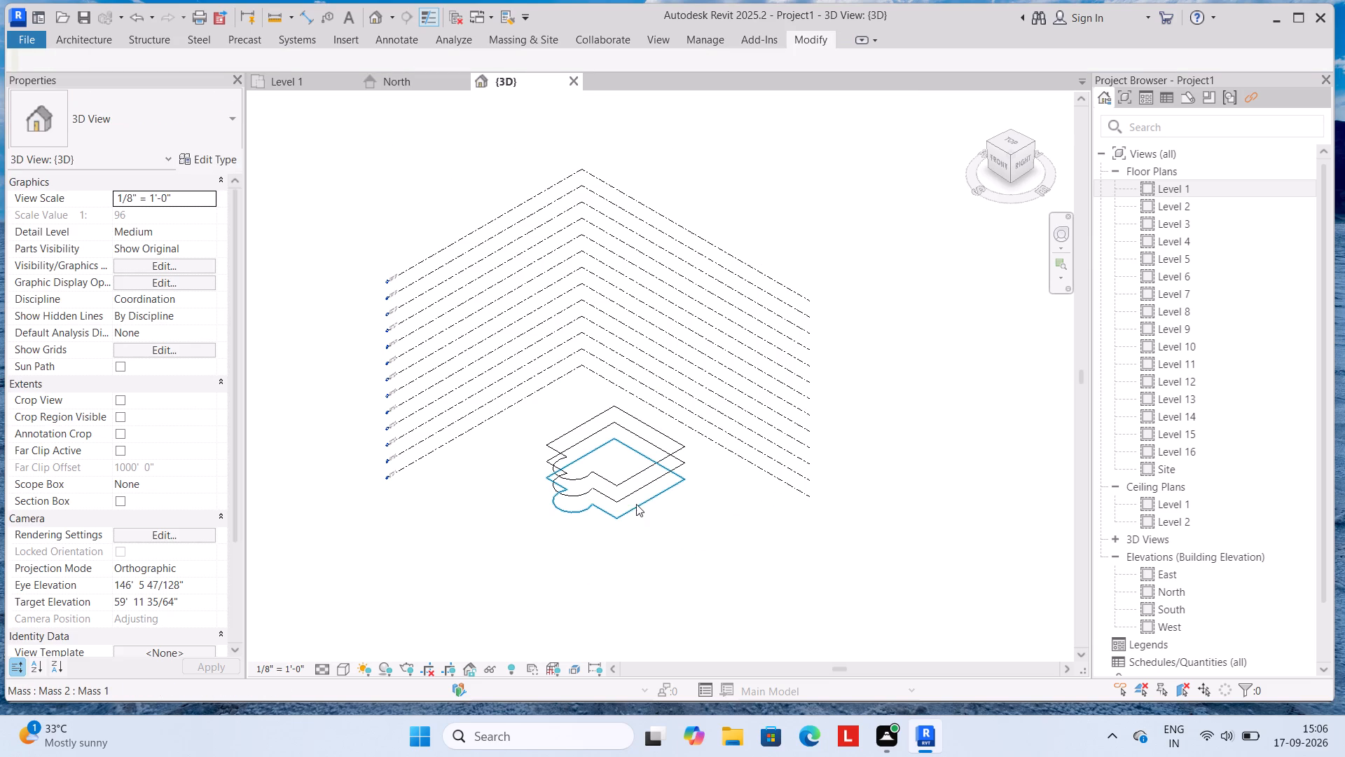
Delete the two upper mass copies on Levels 2 and 3, keeping only the Level 1 outline.
click(633, 489)
key(Delete)
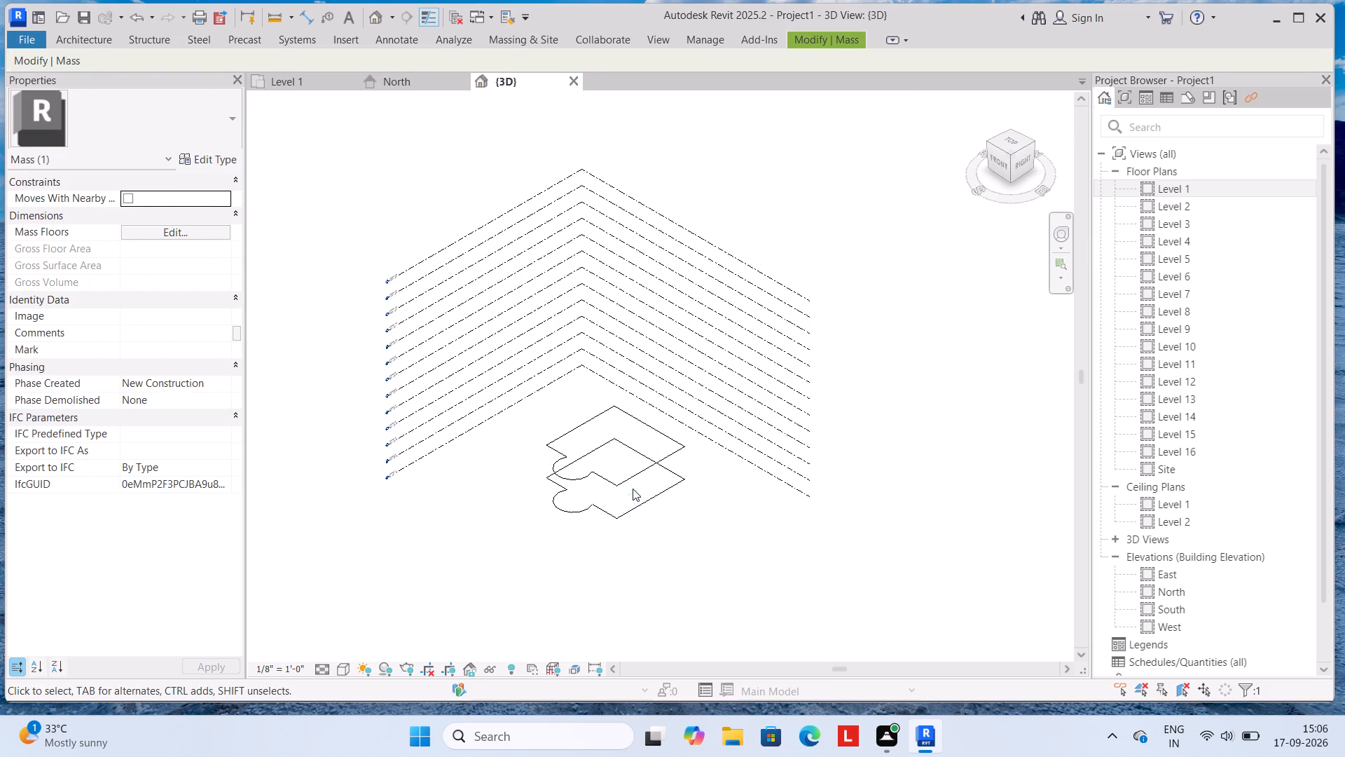
click(630, 482)
key(Delete)
drag(595, 507, 593, 529)
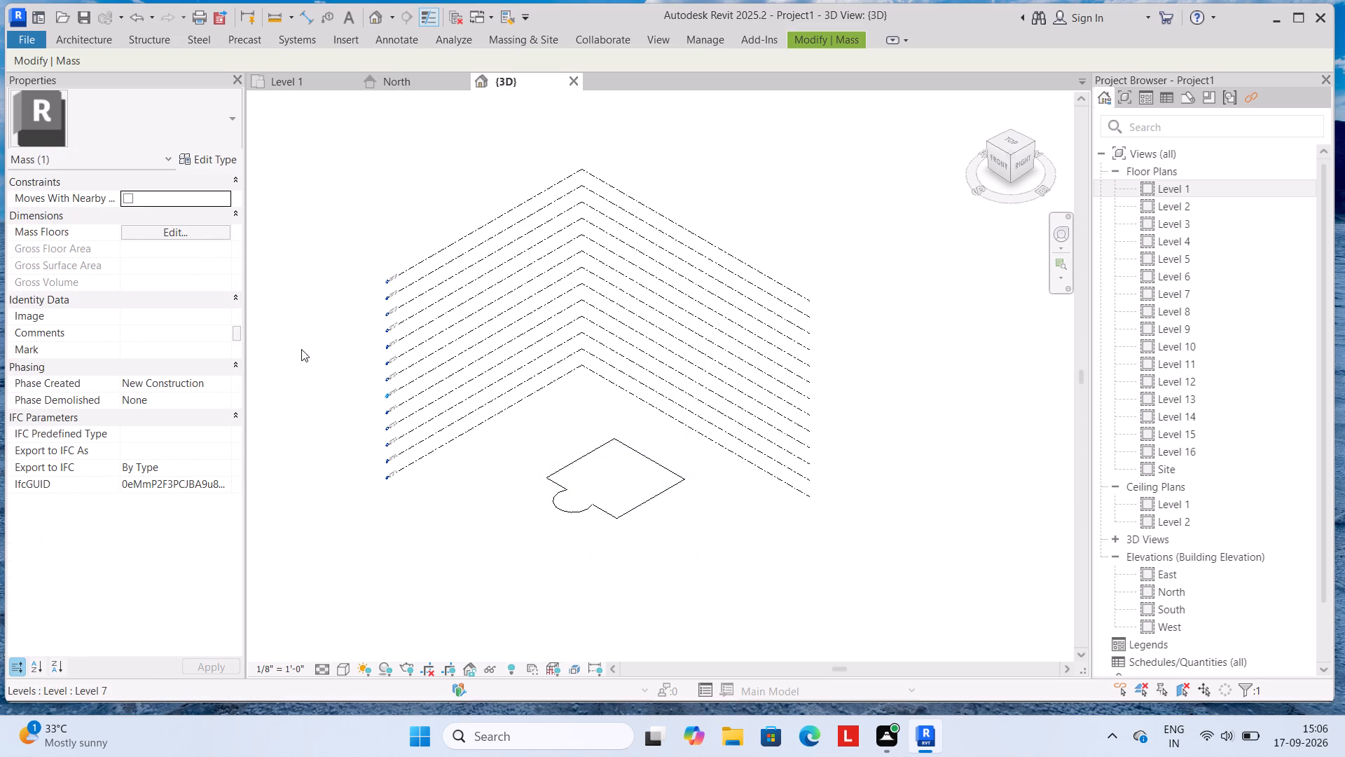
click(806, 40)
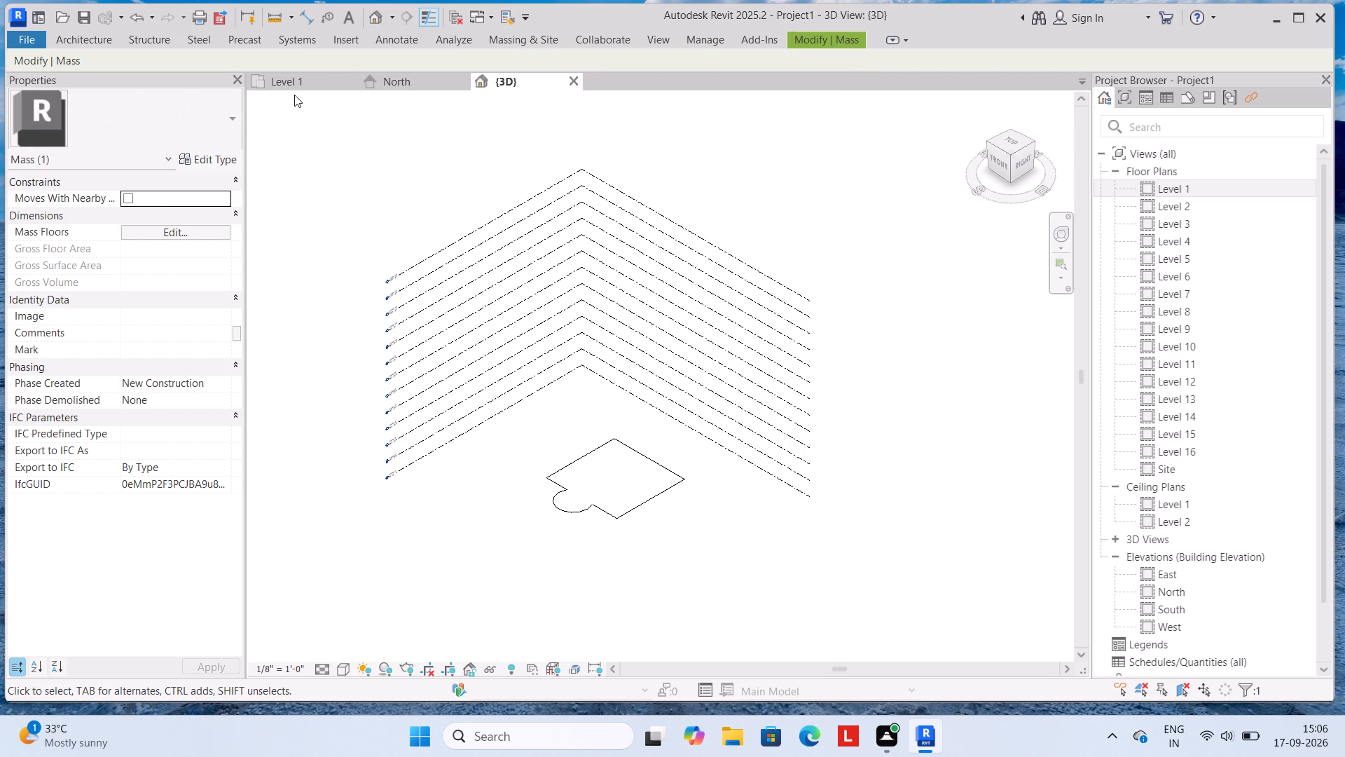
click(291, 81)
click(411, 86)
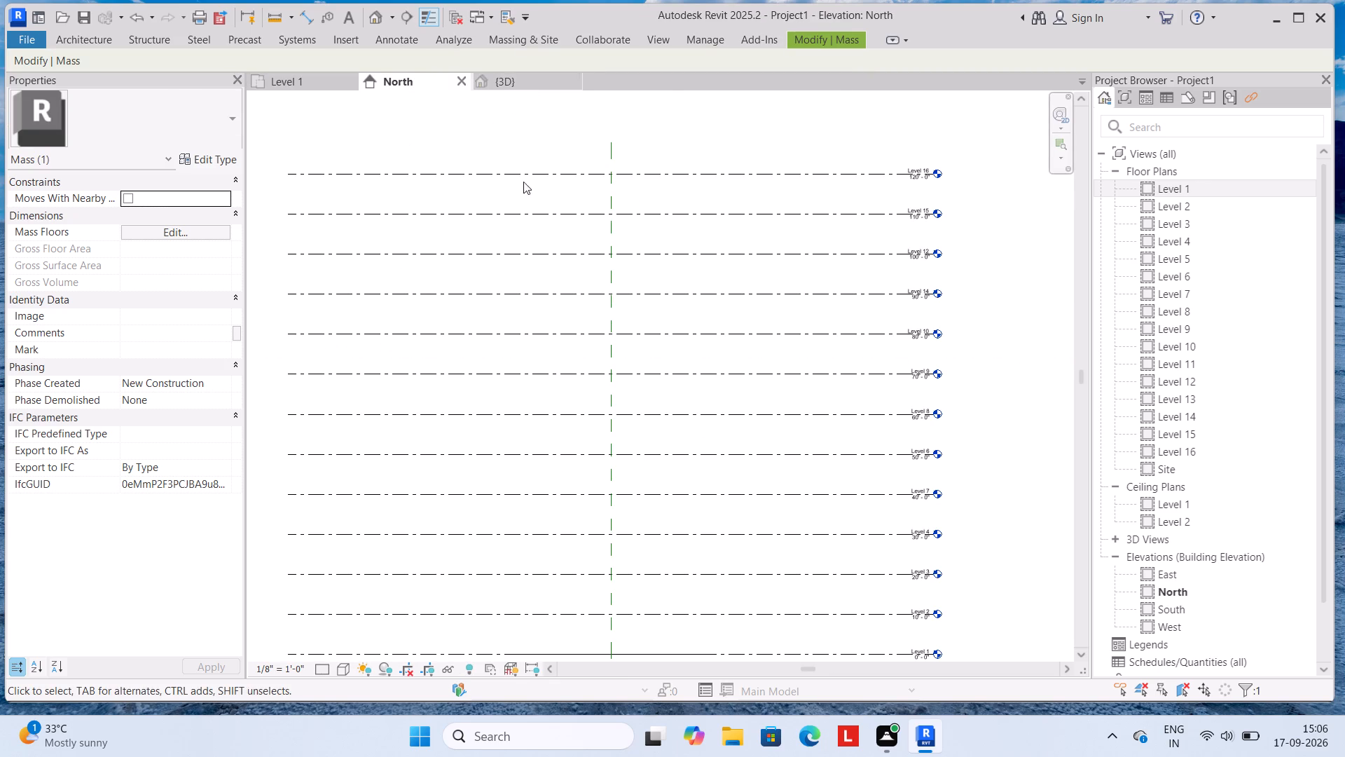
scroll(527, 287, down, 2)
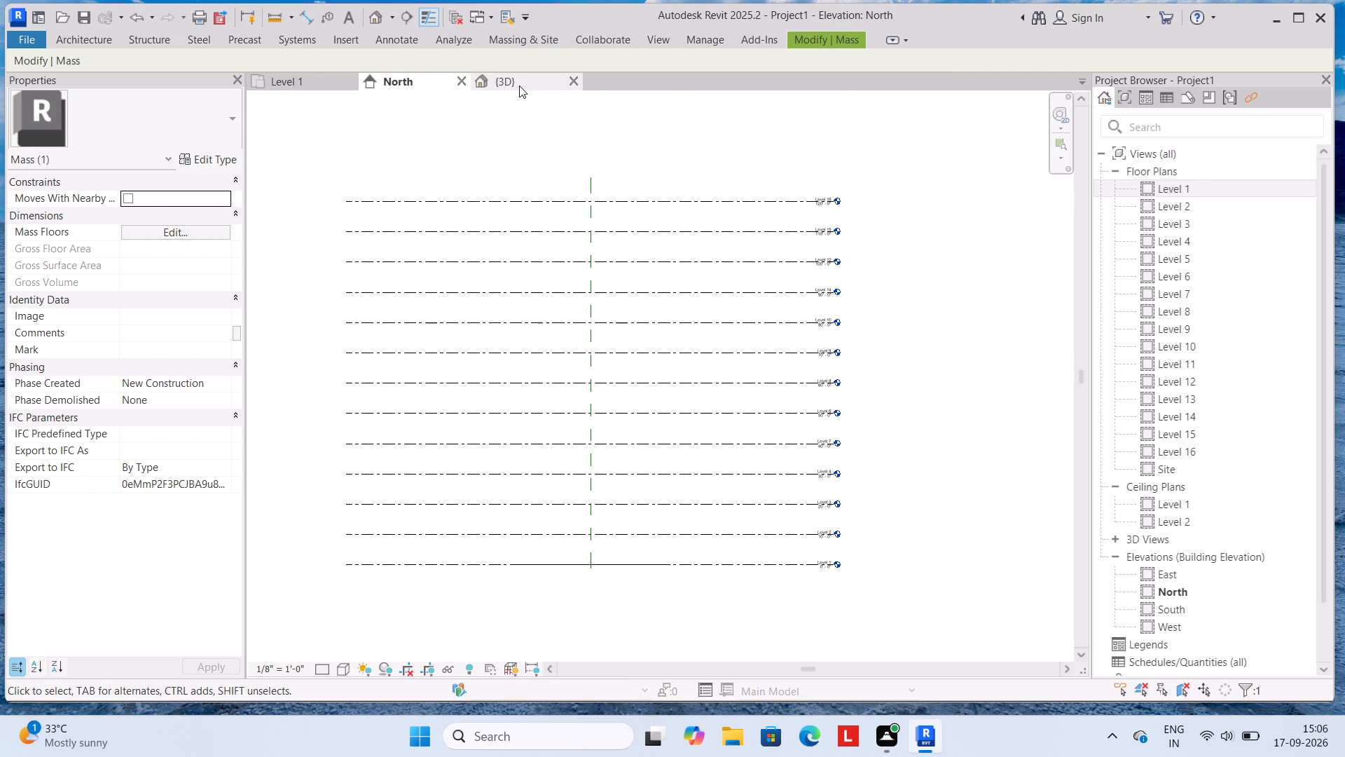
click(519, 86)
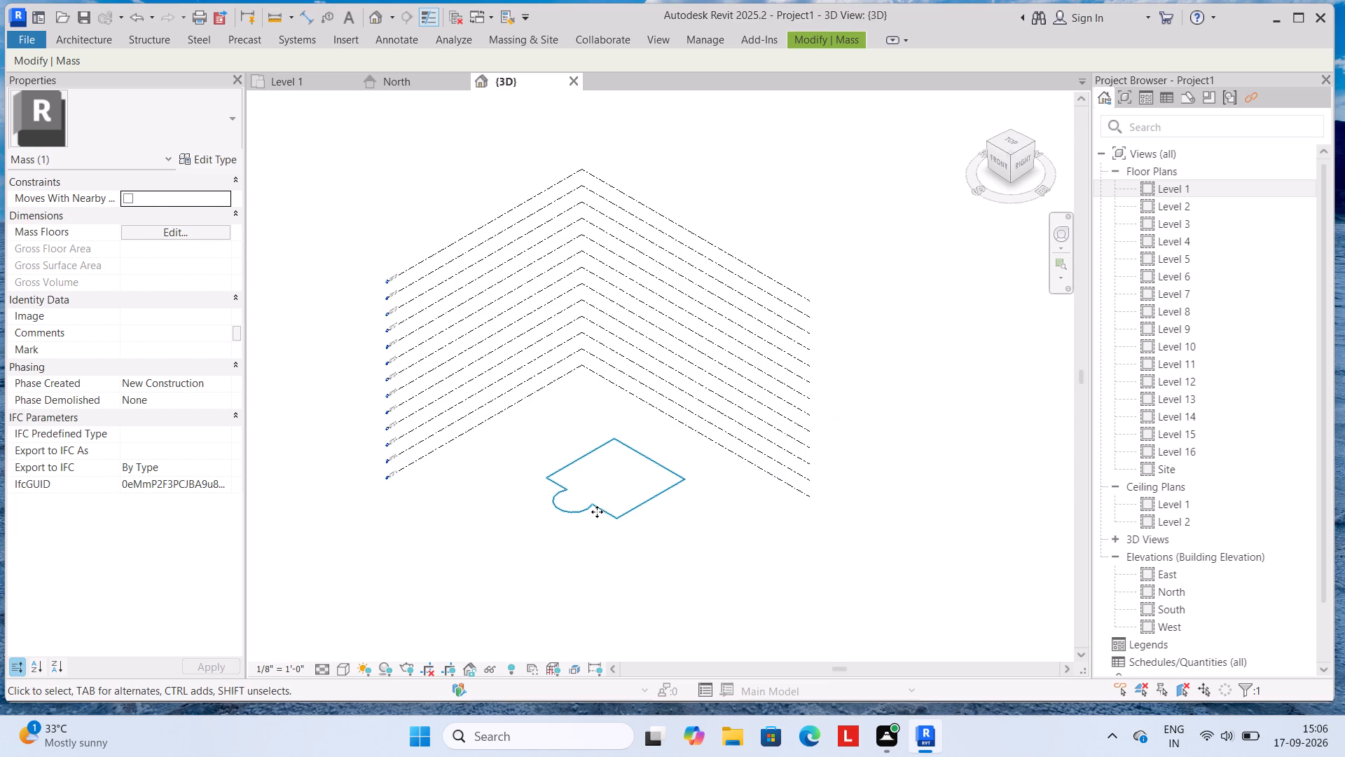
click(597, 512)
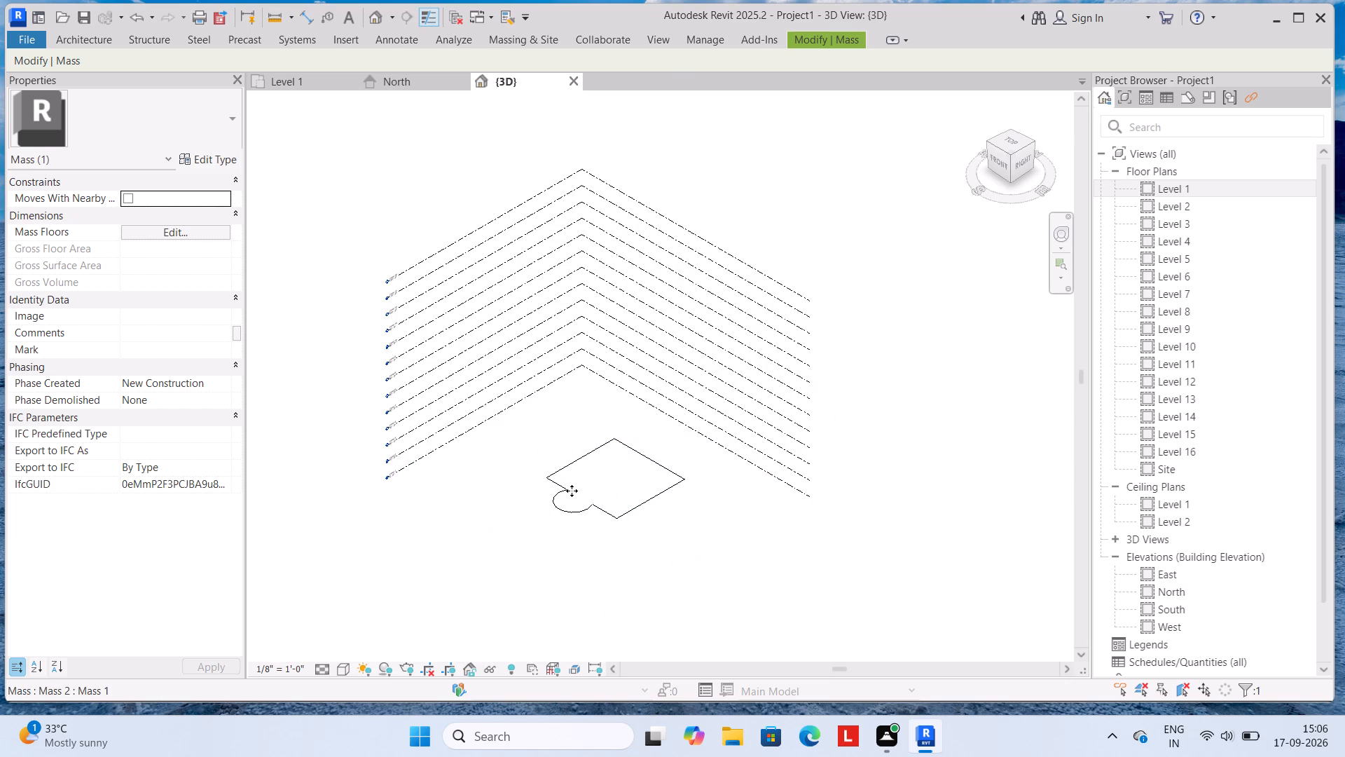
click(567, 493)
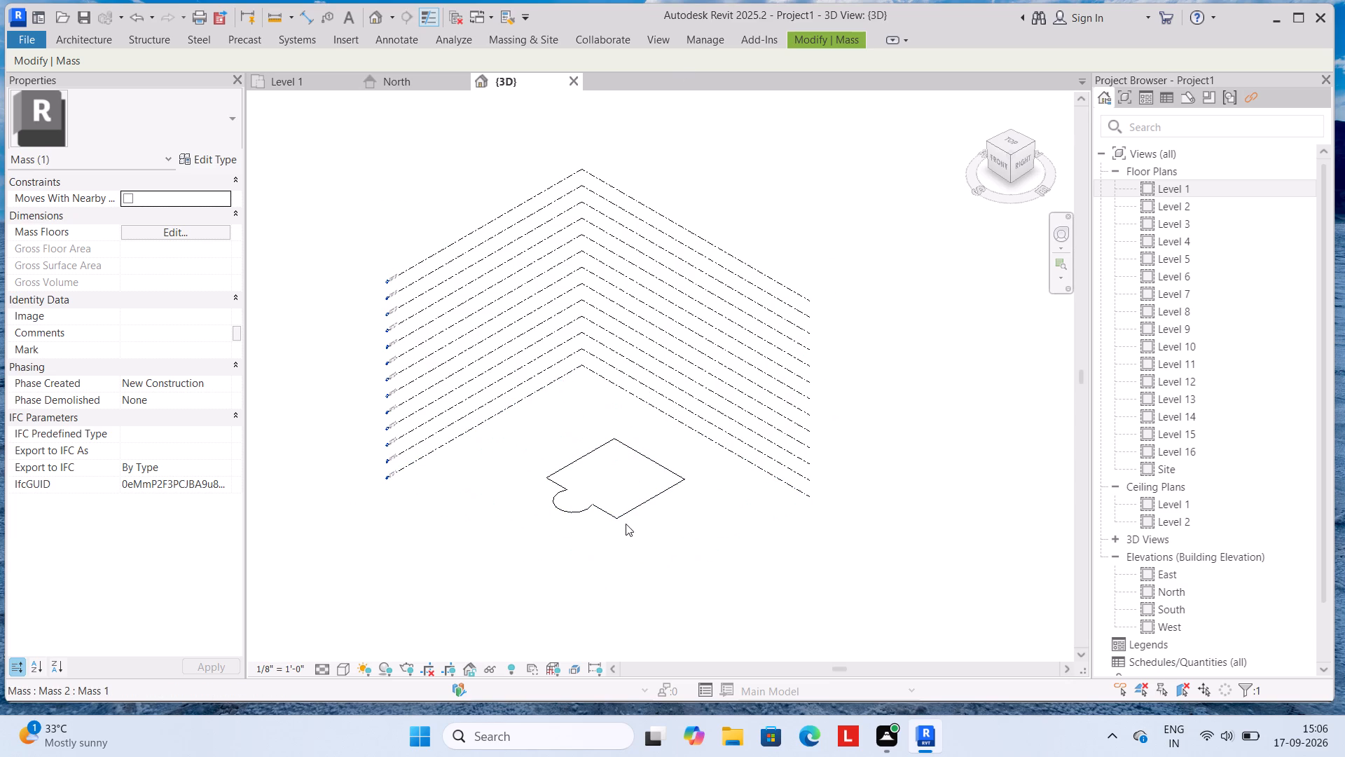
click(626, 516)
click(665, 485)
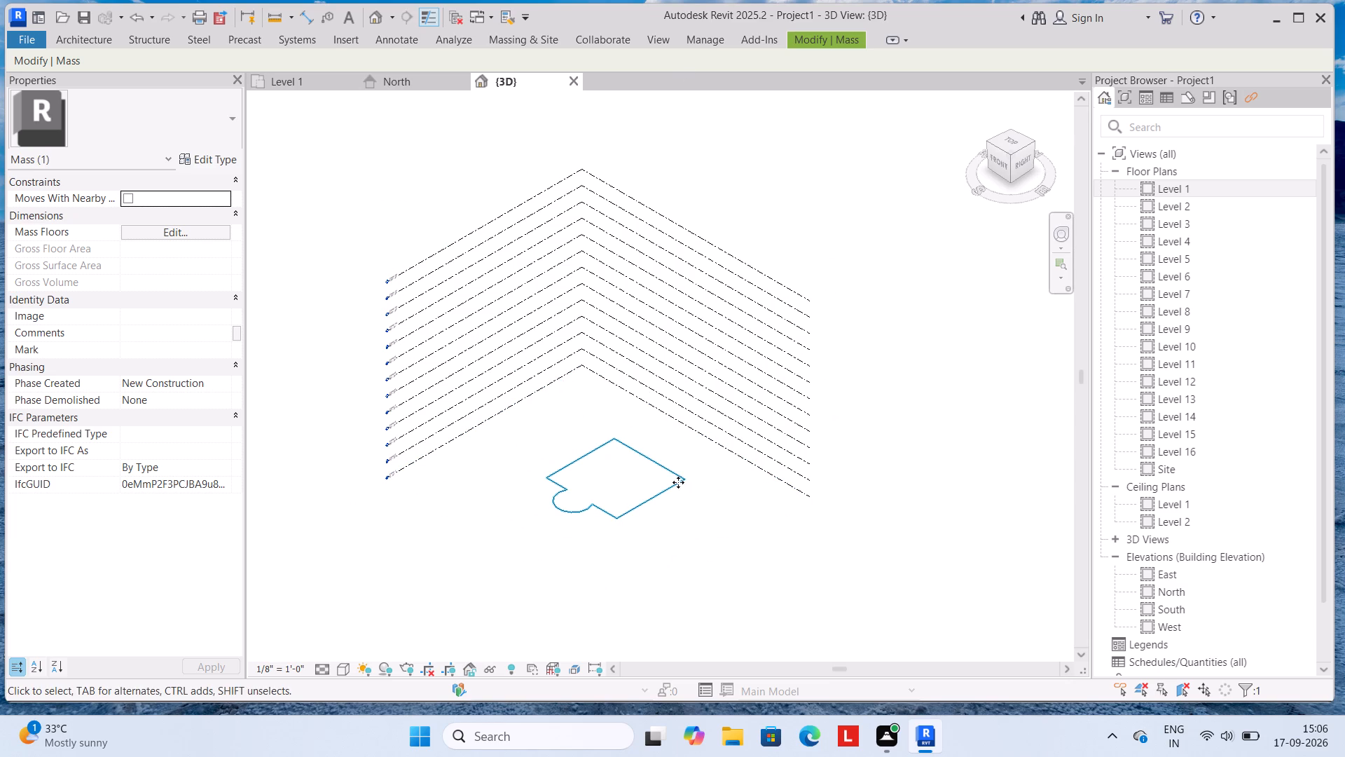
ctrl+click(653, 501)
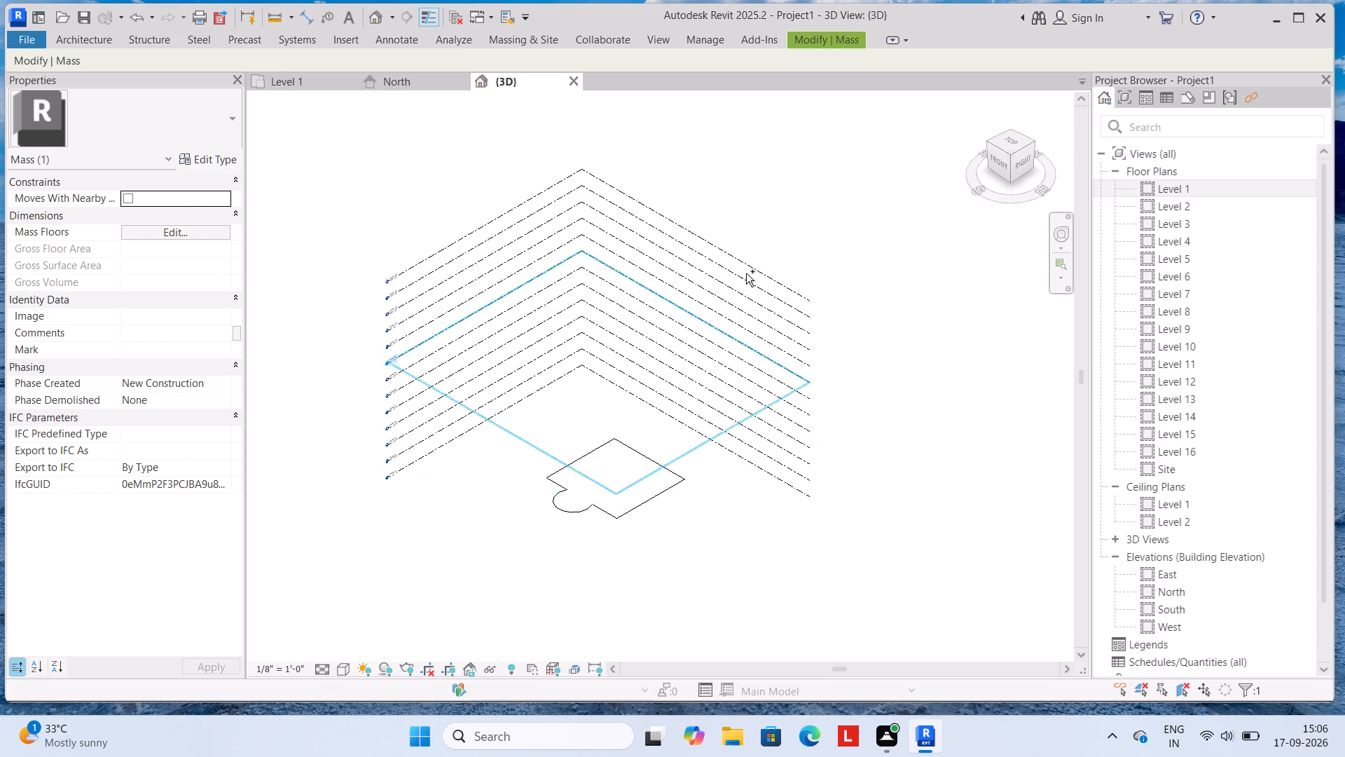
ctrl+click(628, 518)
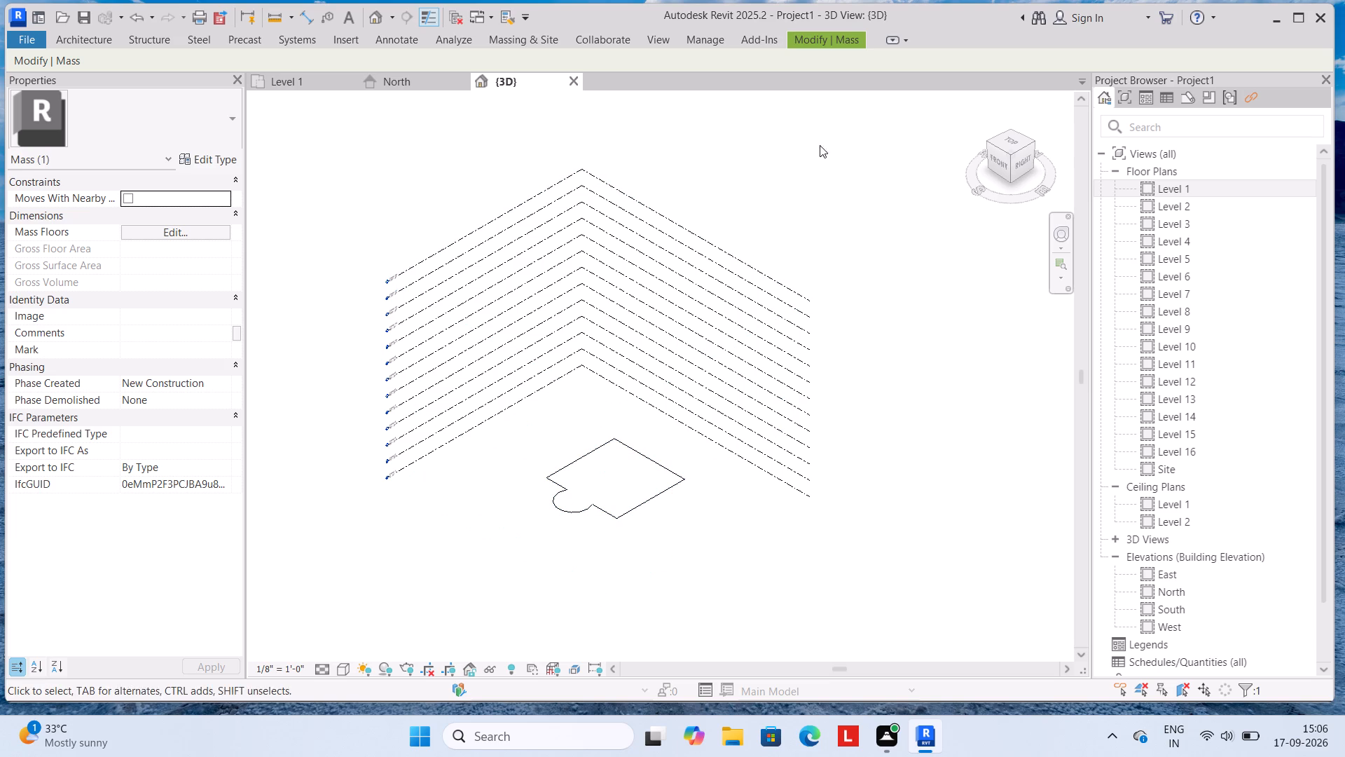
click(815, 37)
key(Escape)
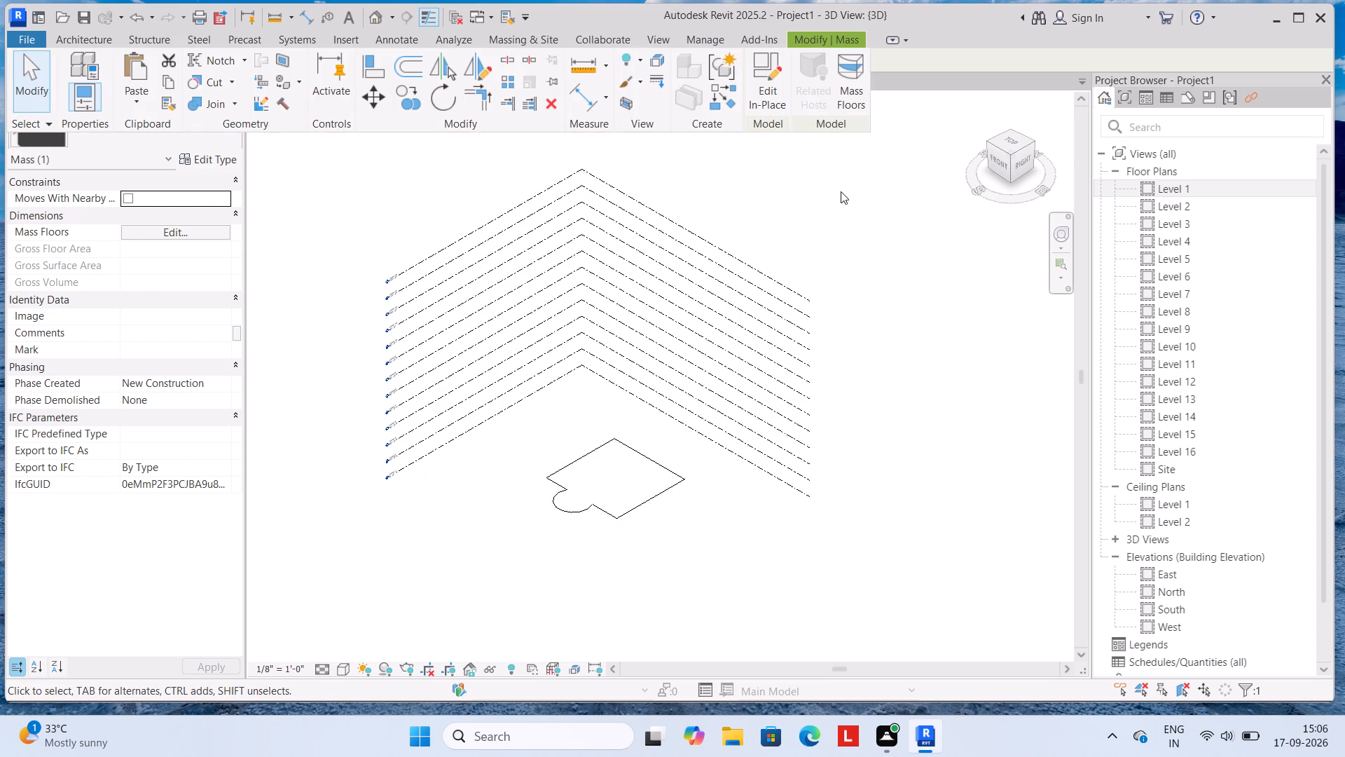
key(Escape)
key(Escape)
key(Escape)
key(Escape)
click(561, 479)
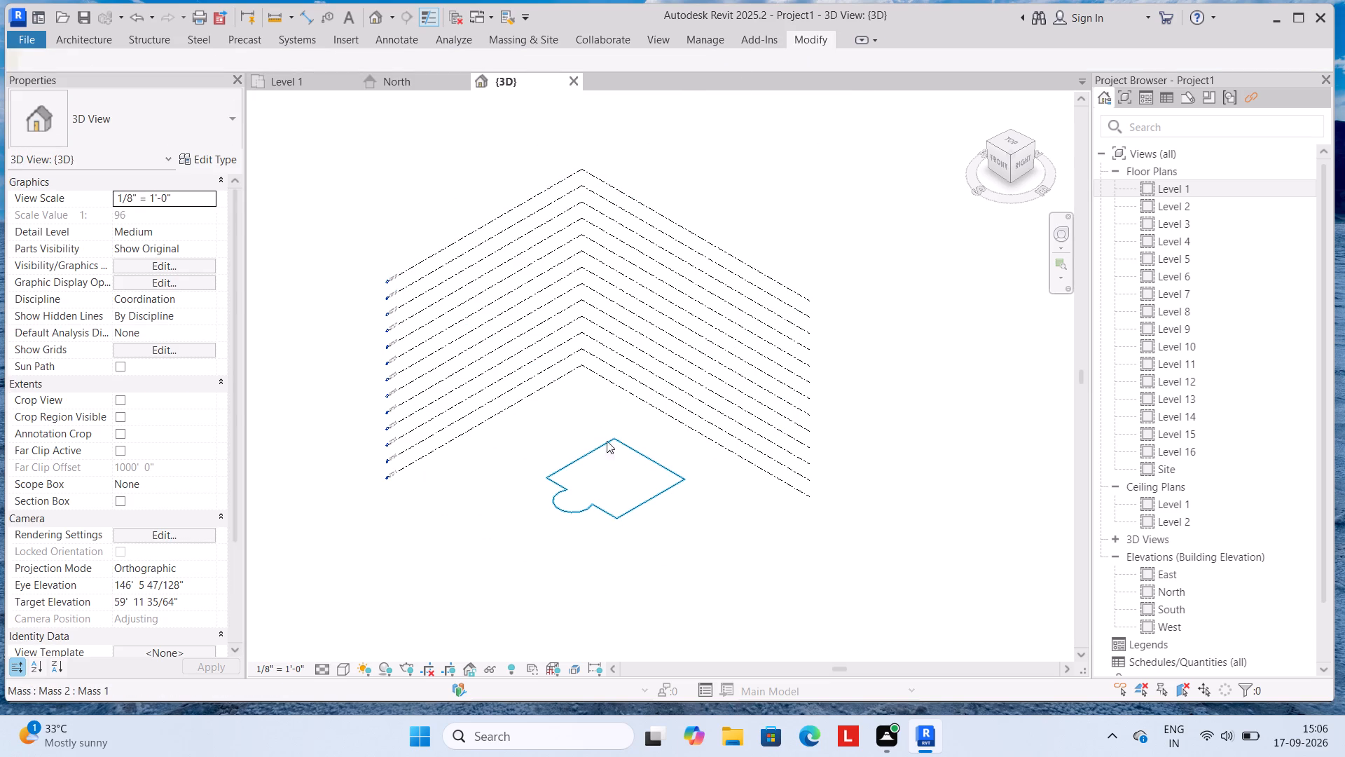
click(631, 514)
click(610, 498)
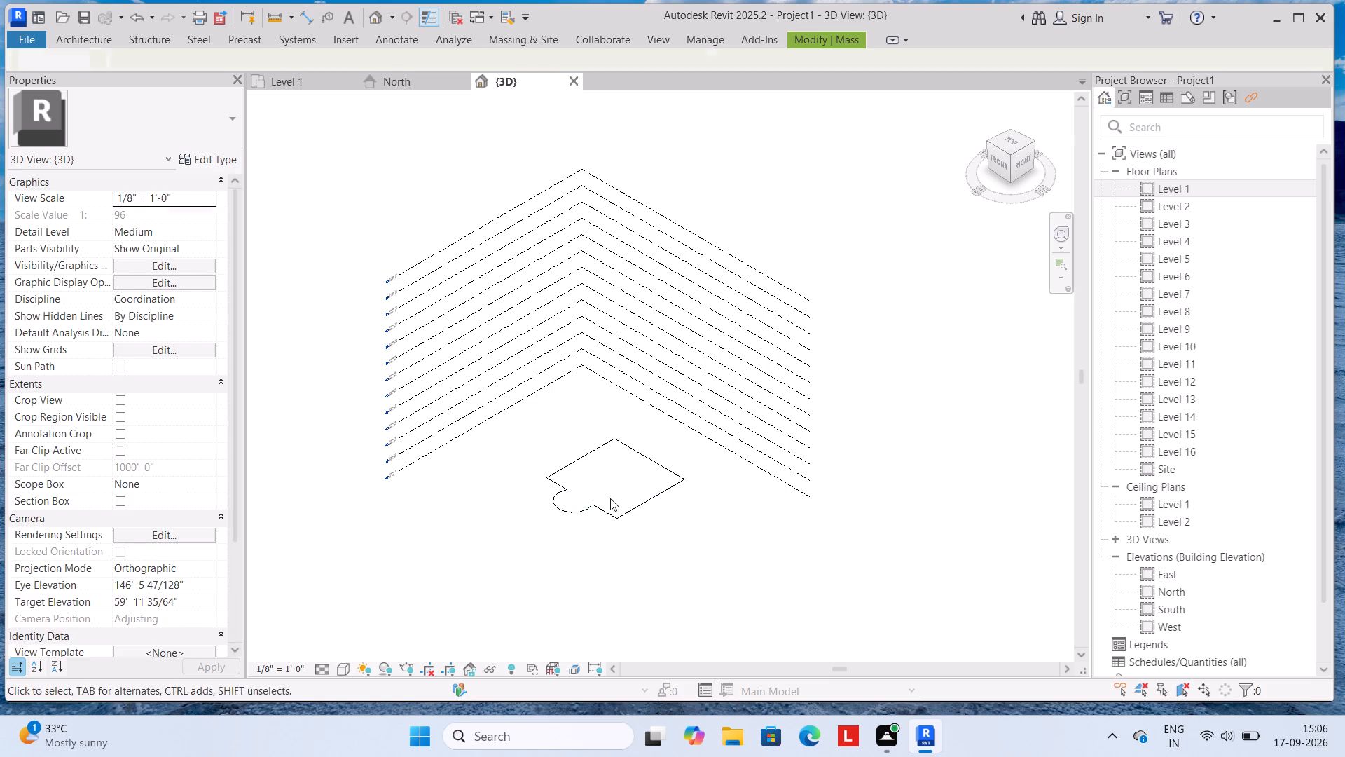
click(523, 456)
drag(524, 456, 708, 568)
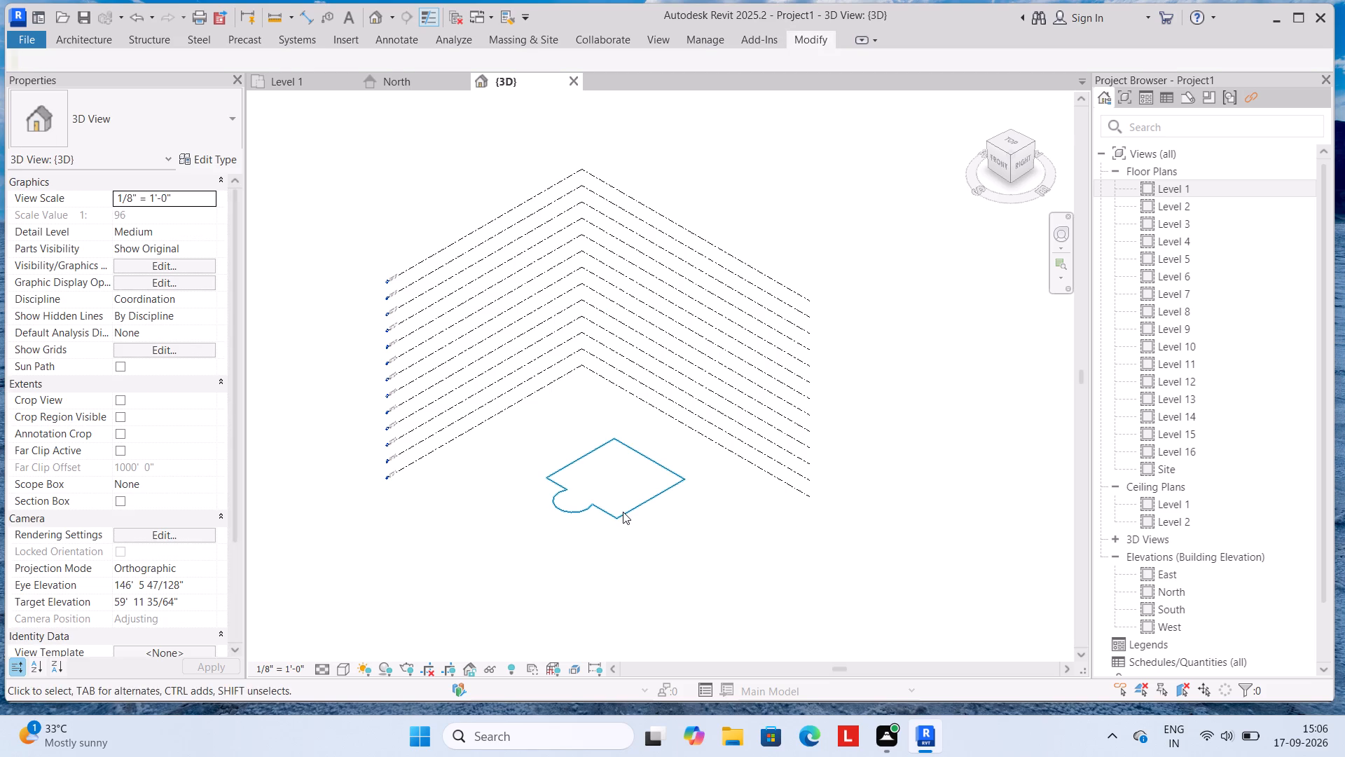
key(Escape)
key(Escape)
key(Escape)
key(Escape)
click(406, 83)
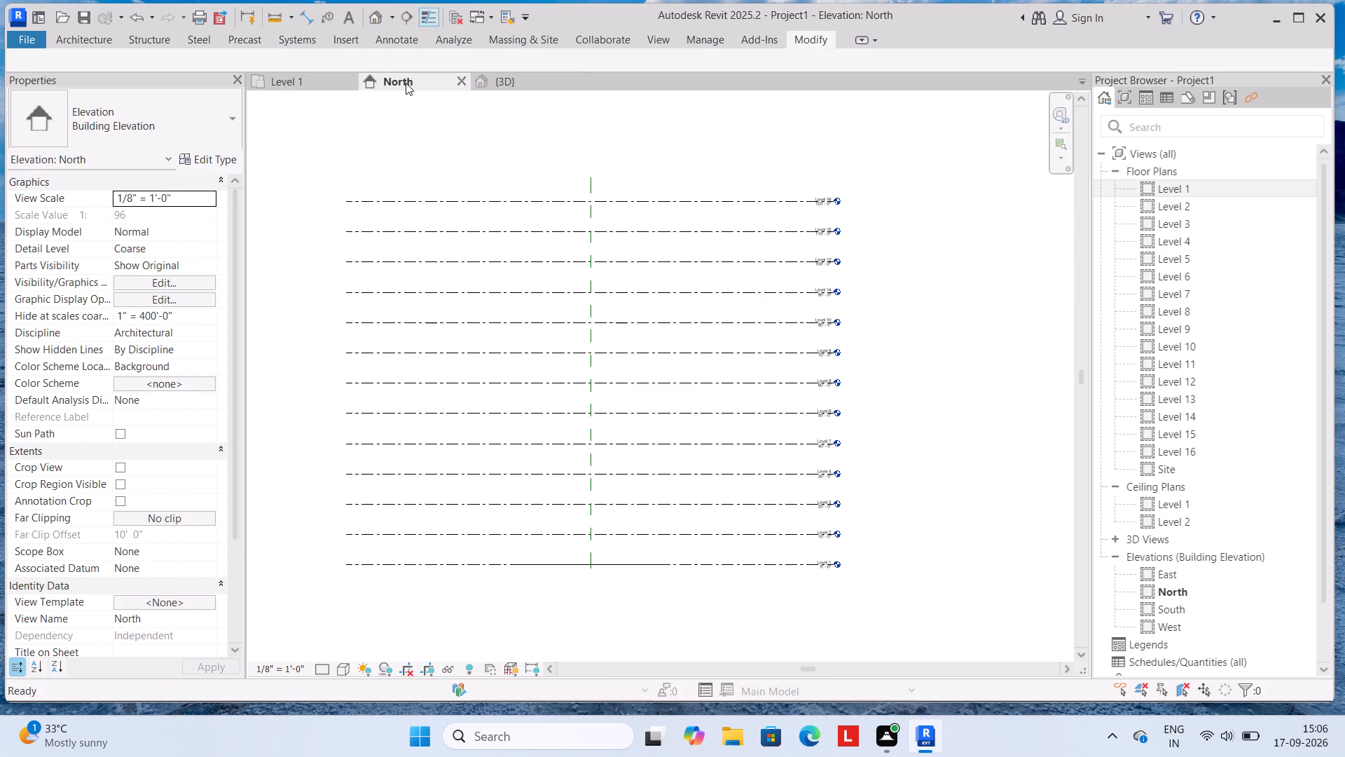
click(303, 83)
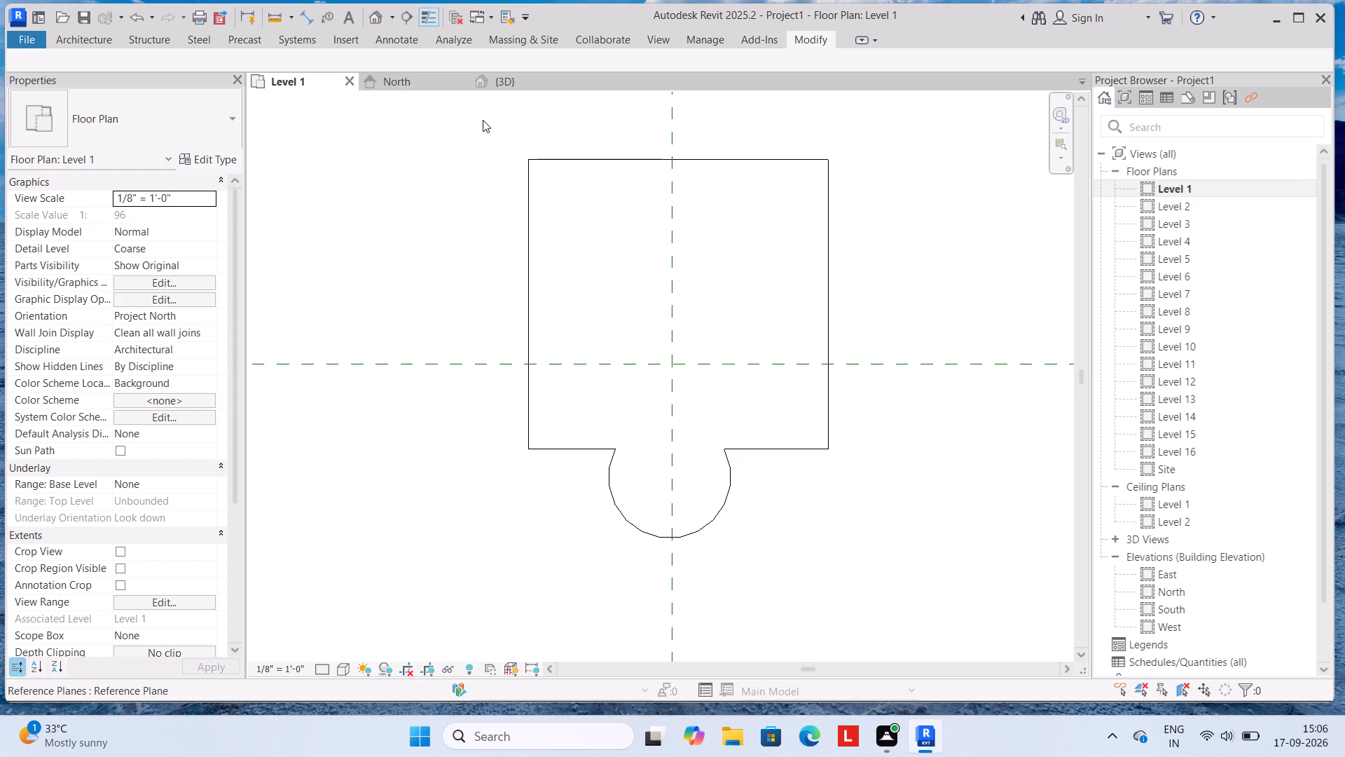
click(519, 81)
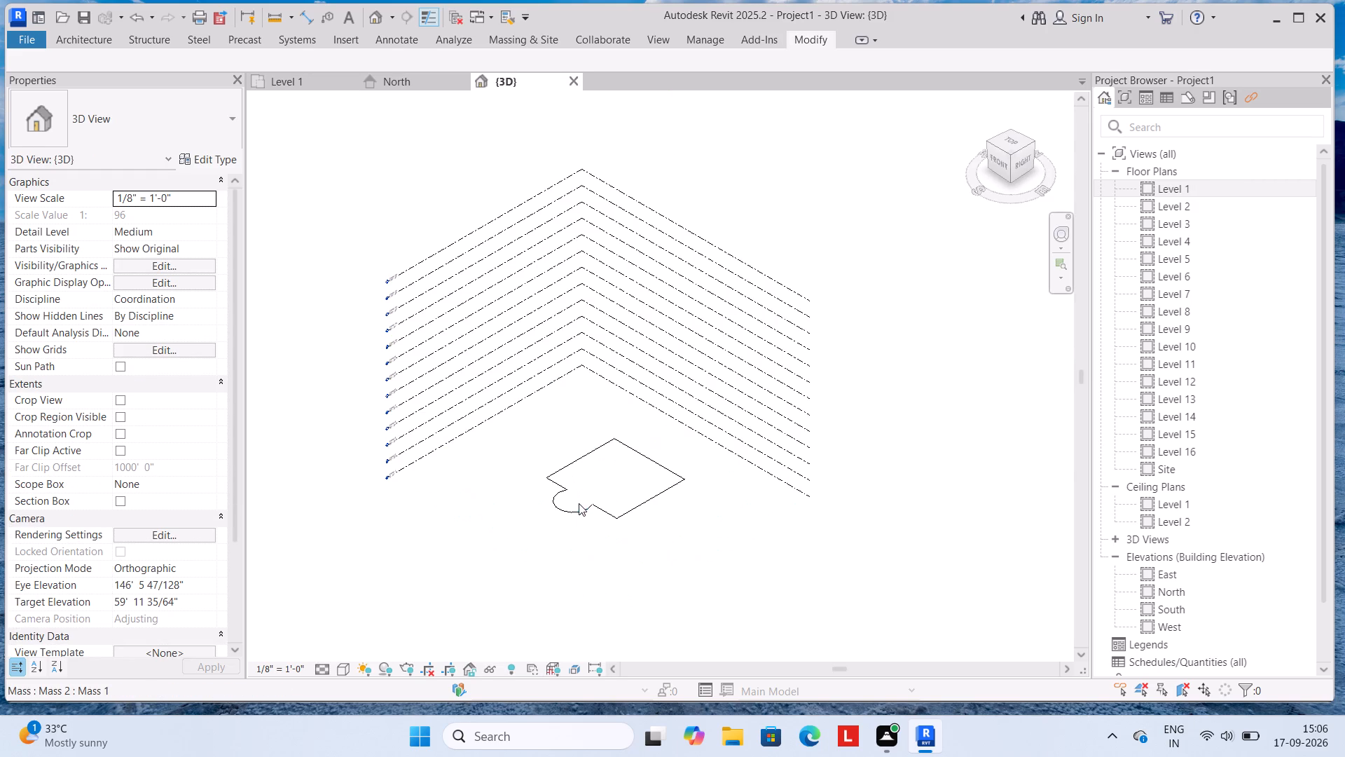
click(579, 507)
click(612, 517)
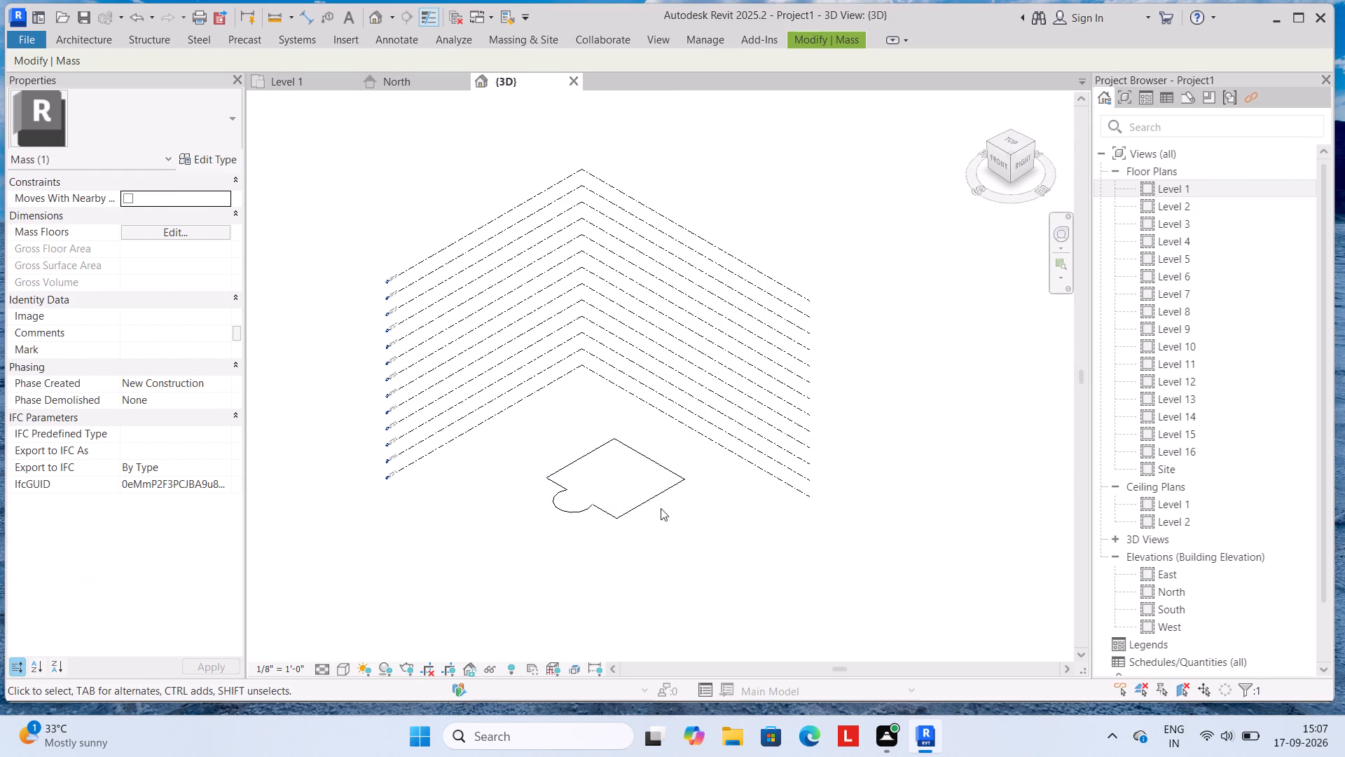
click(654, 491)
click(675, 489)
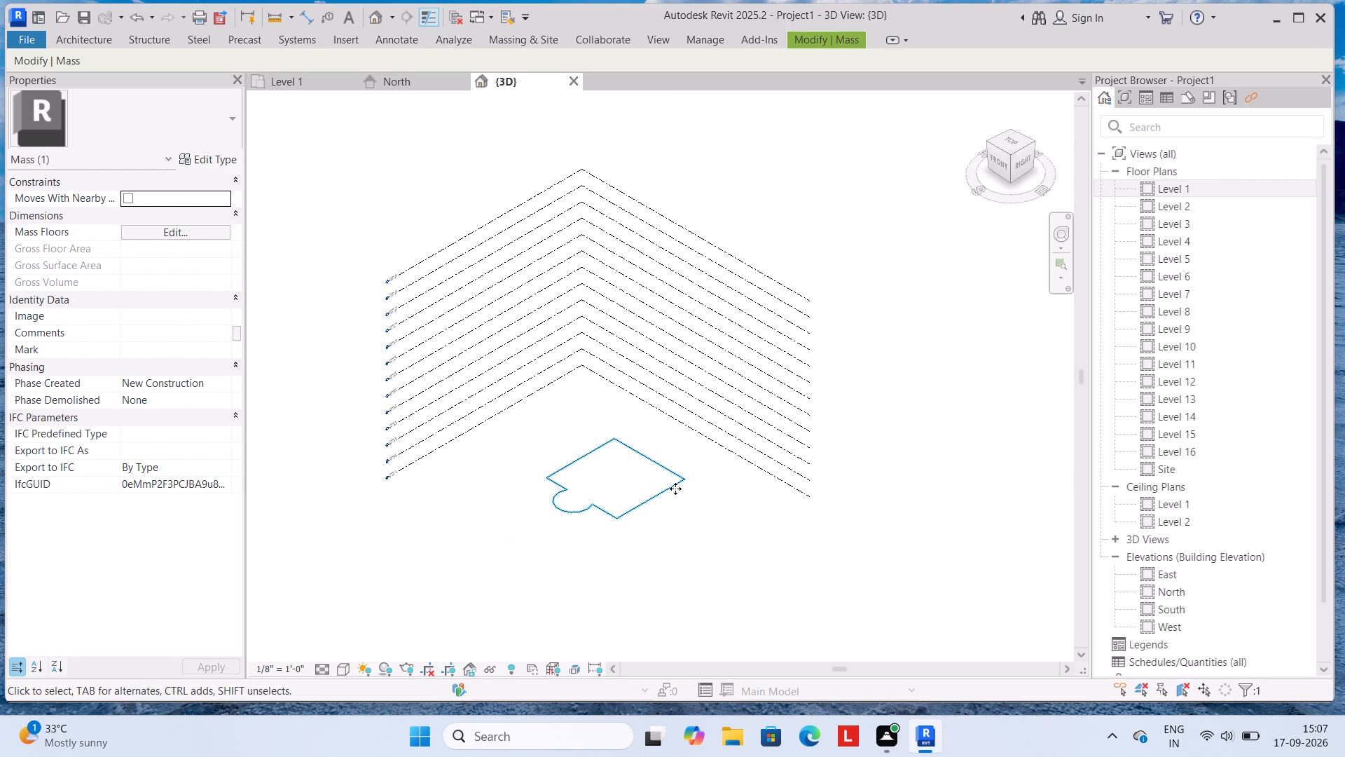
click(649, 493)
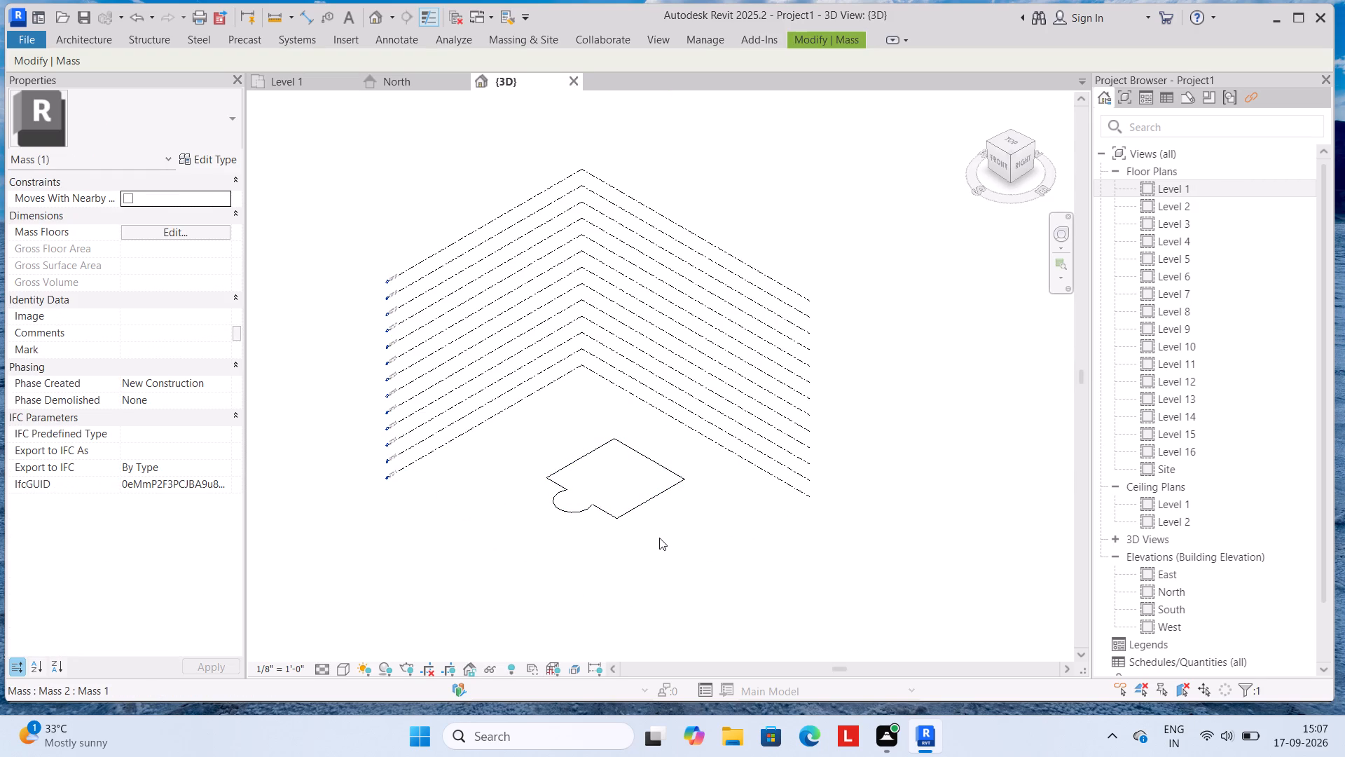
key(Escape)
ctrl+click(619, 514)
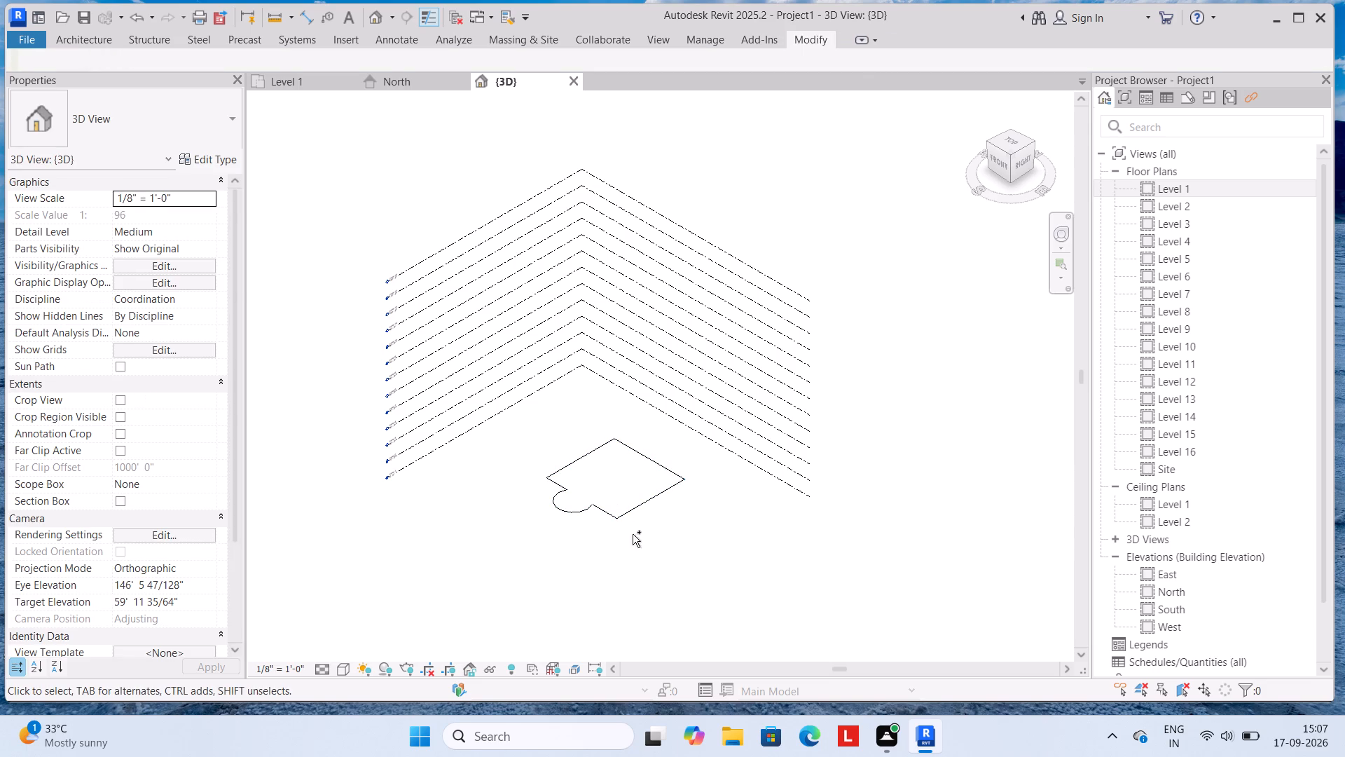
Close the current 3D view and reopen the default 3D view.
click(574, 79)
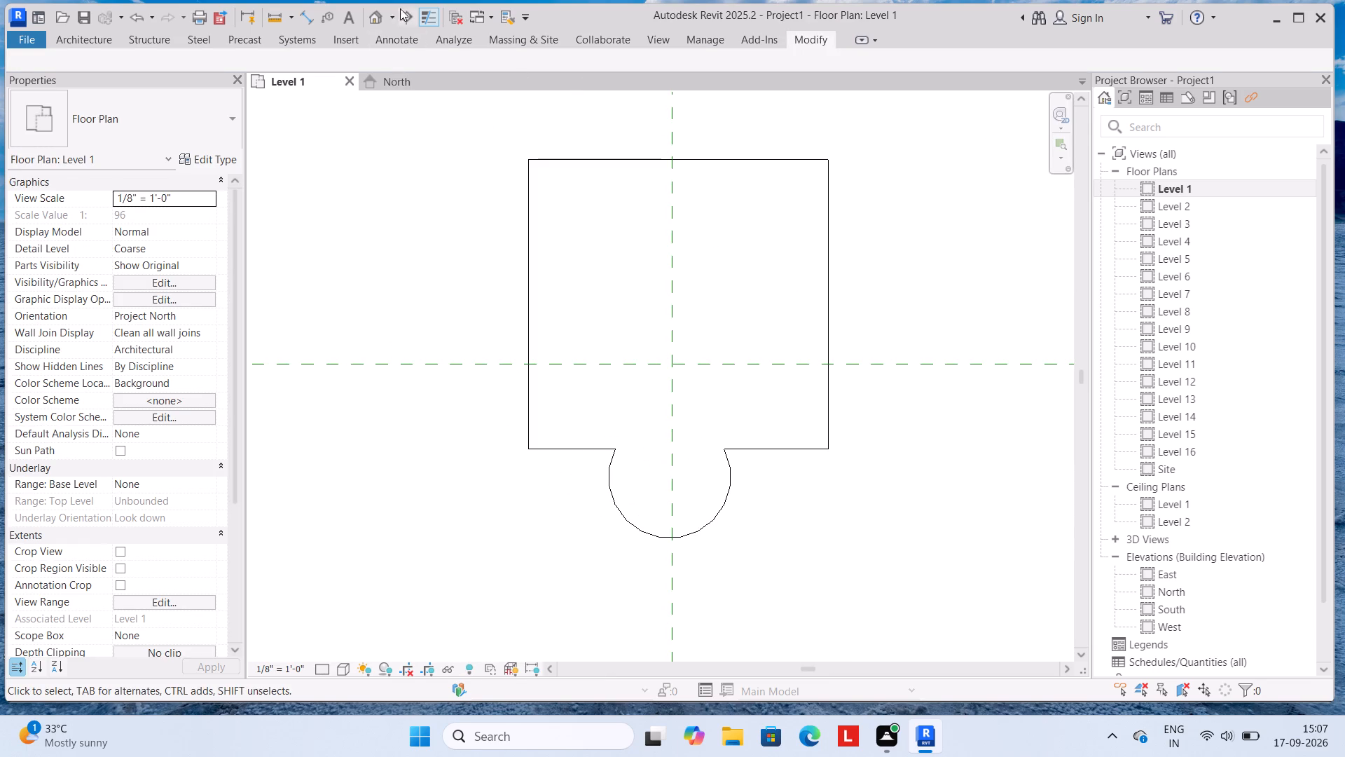
click(382, 11)
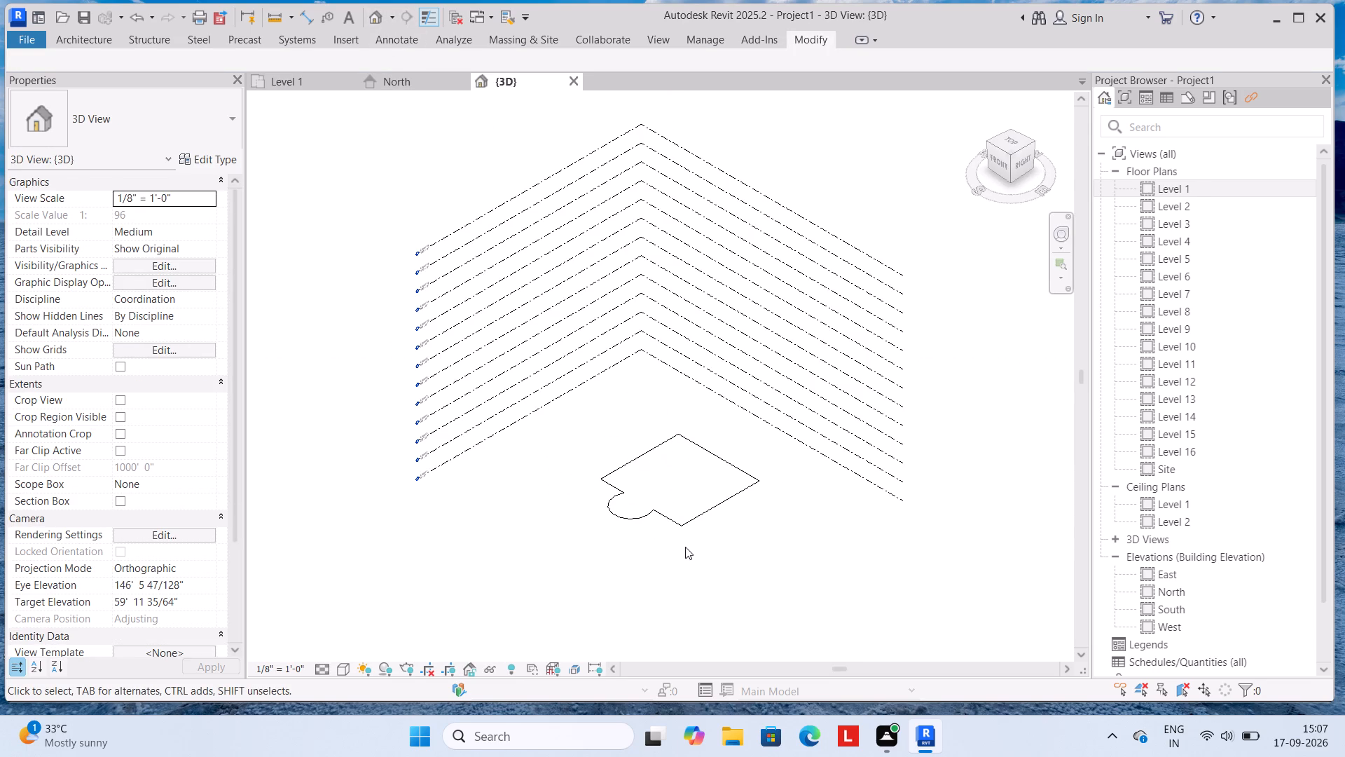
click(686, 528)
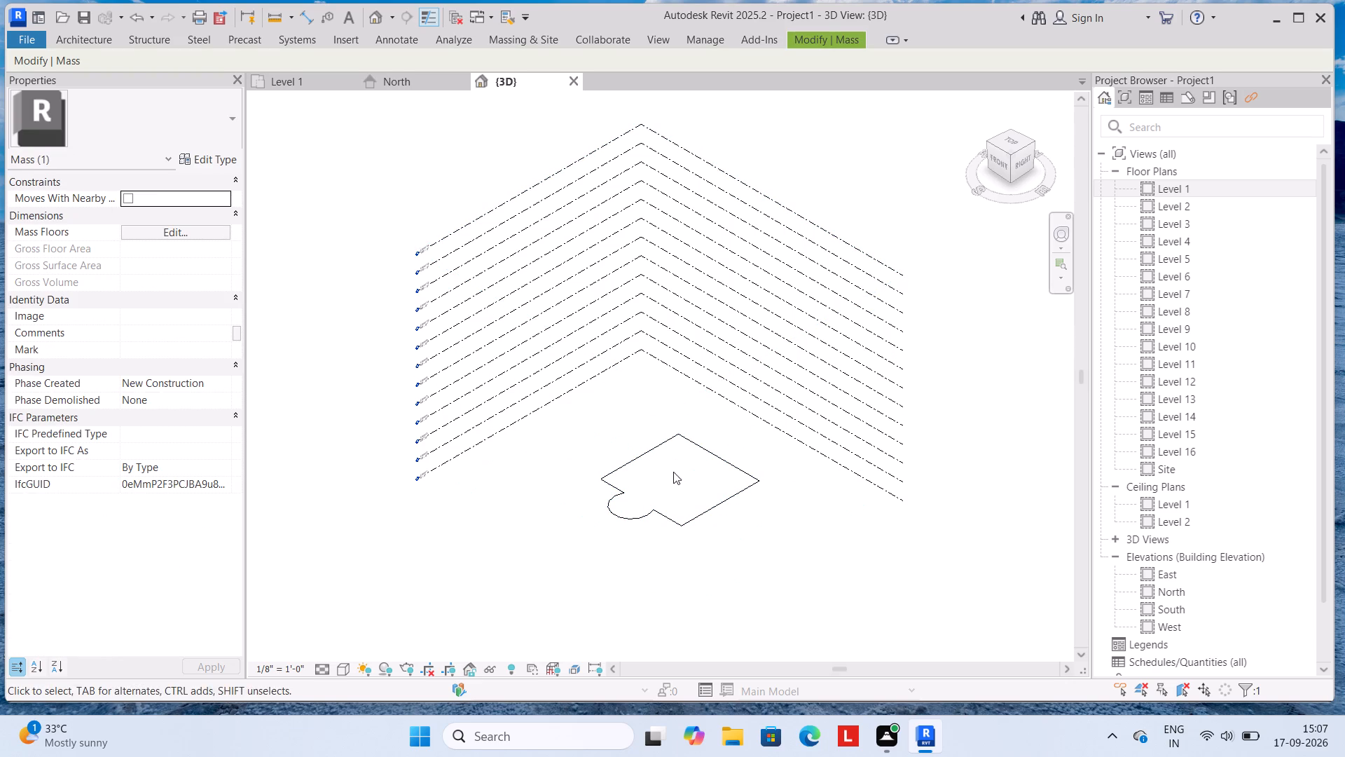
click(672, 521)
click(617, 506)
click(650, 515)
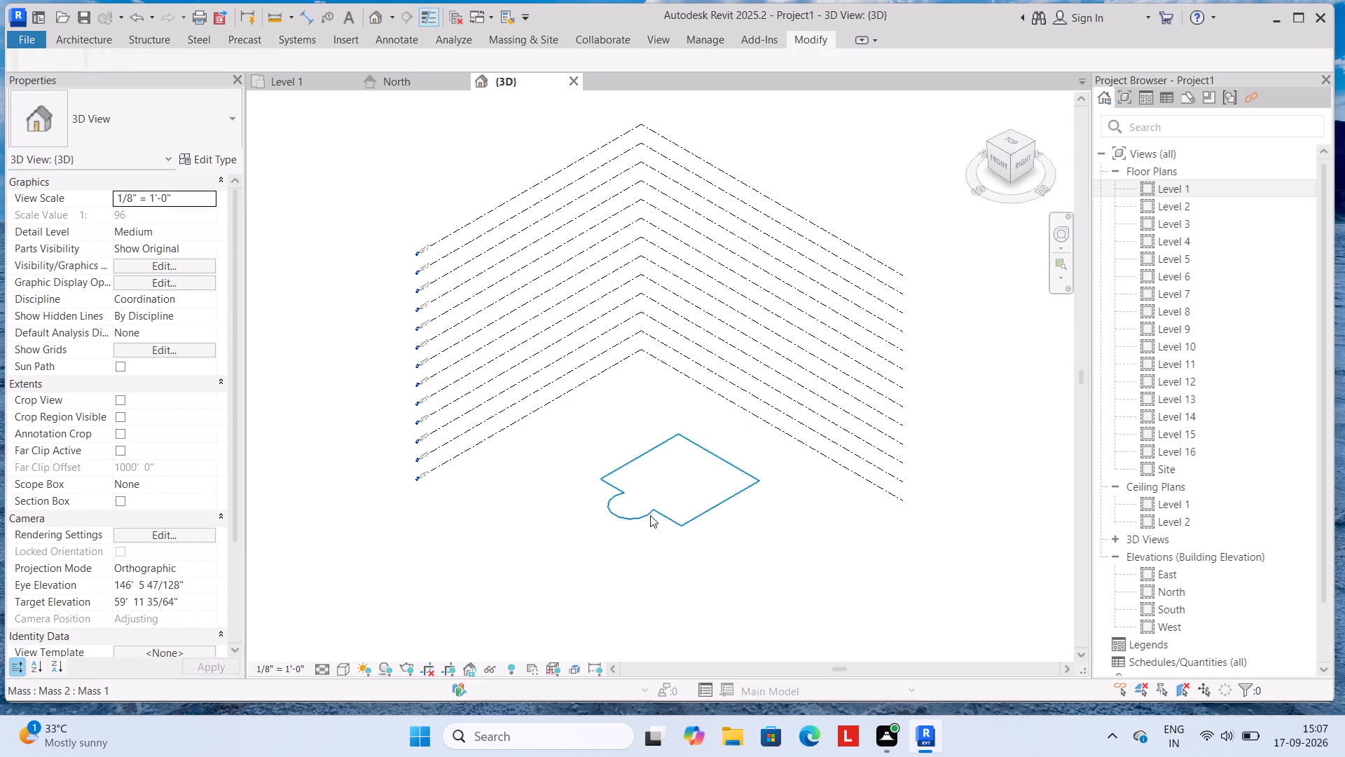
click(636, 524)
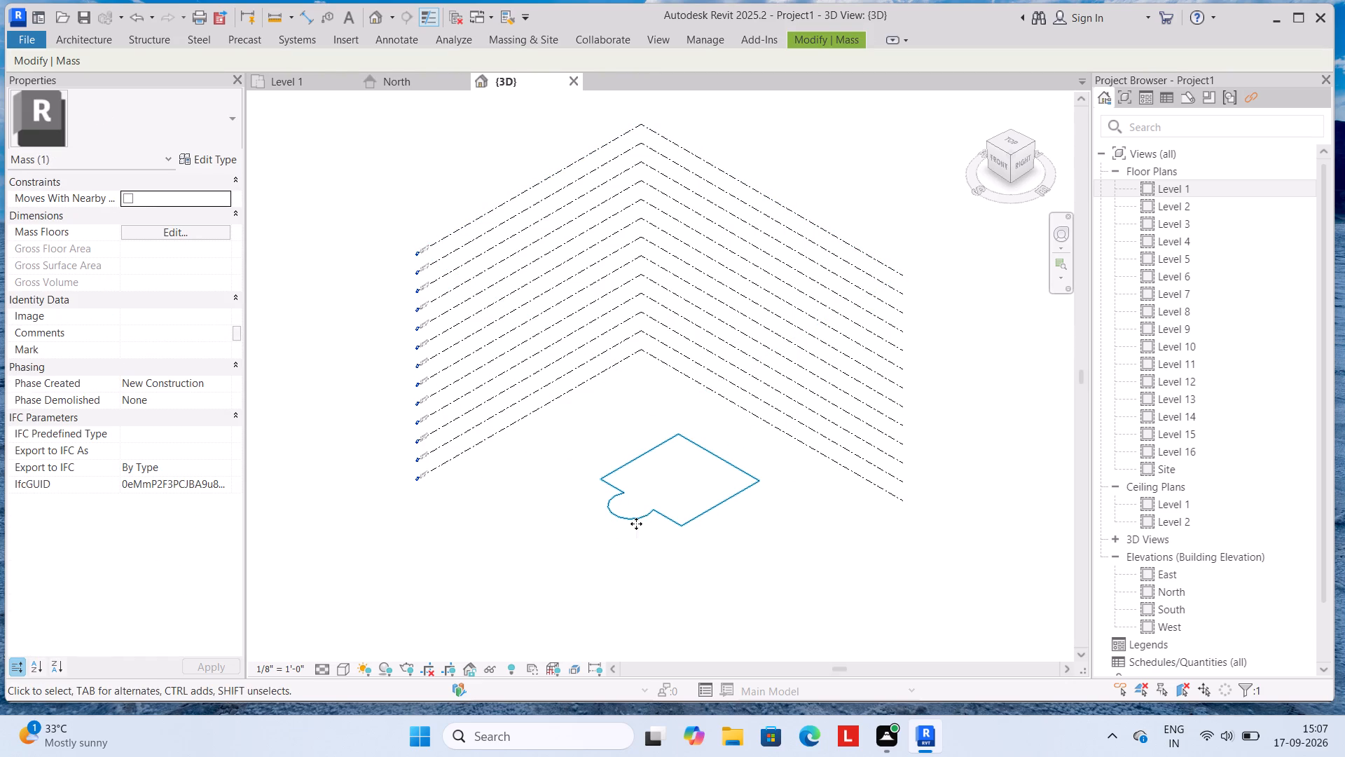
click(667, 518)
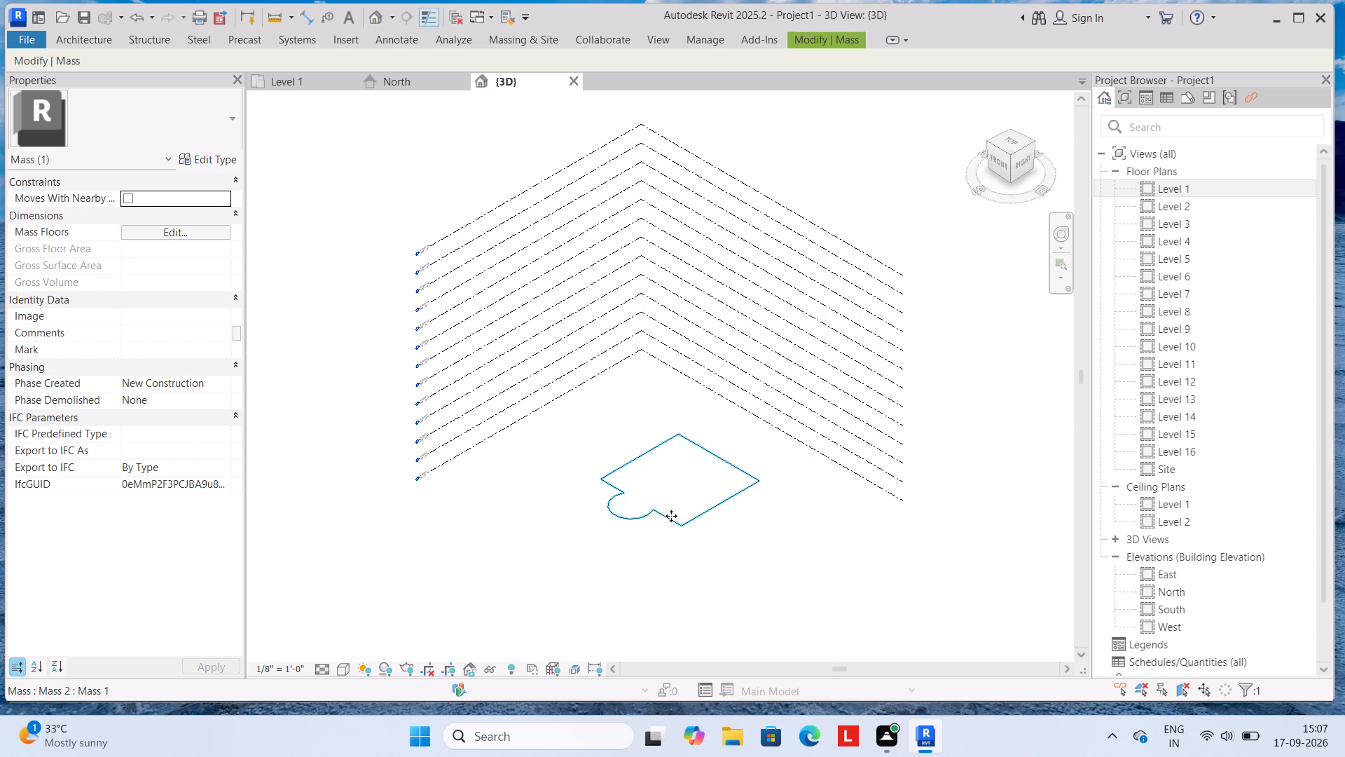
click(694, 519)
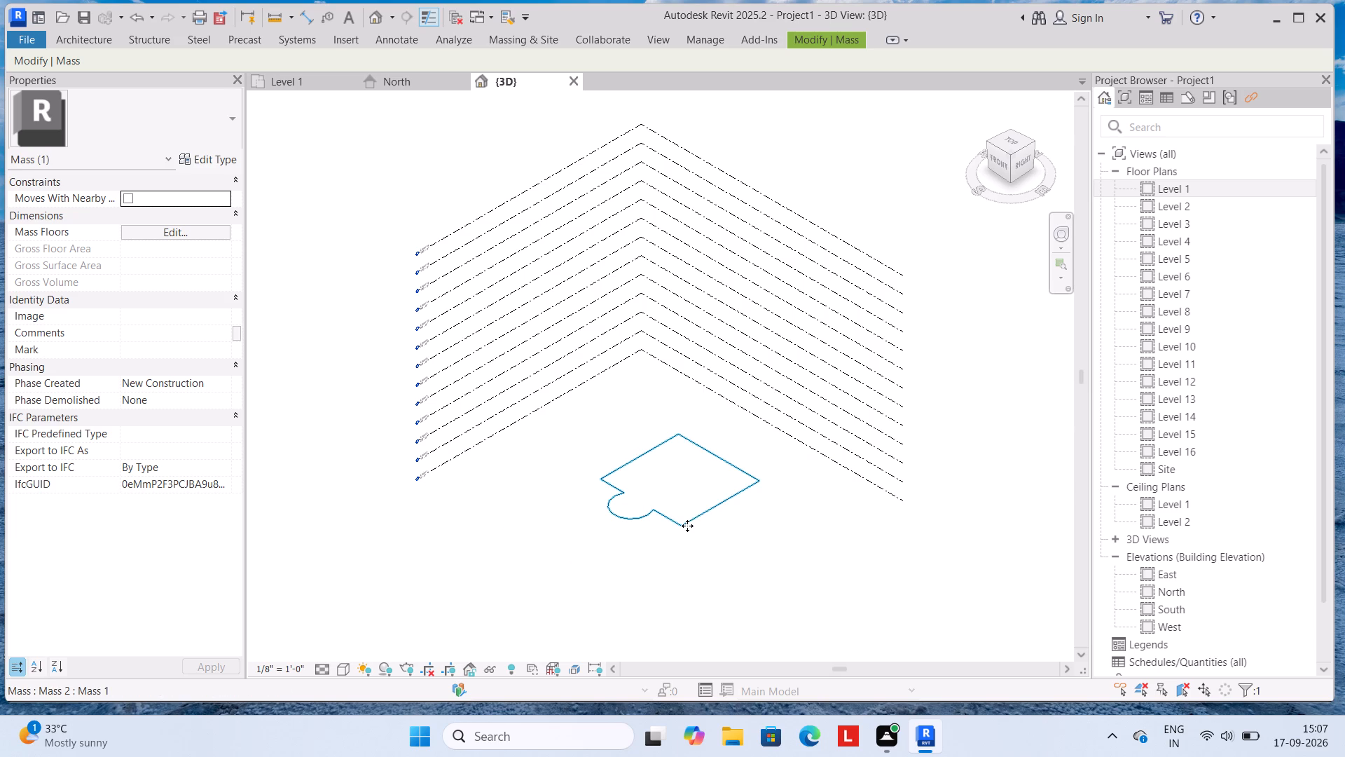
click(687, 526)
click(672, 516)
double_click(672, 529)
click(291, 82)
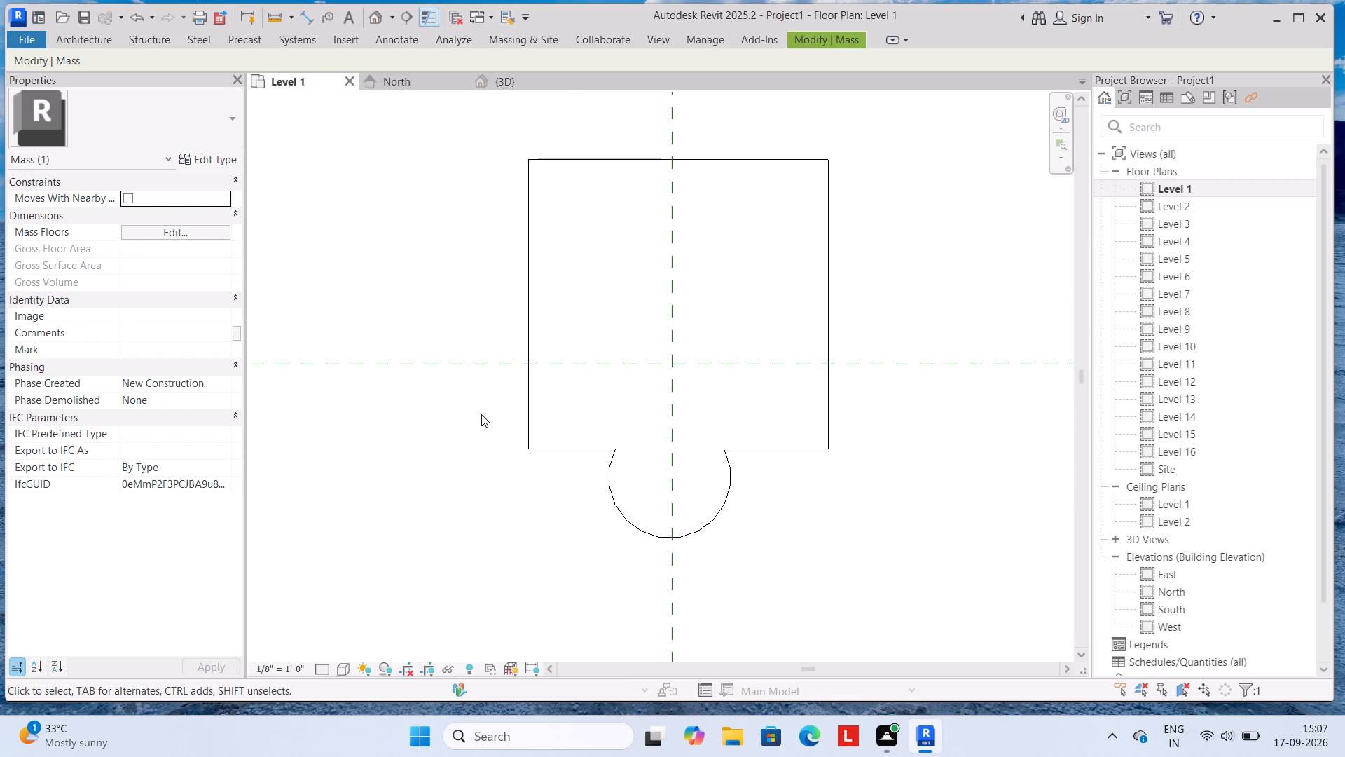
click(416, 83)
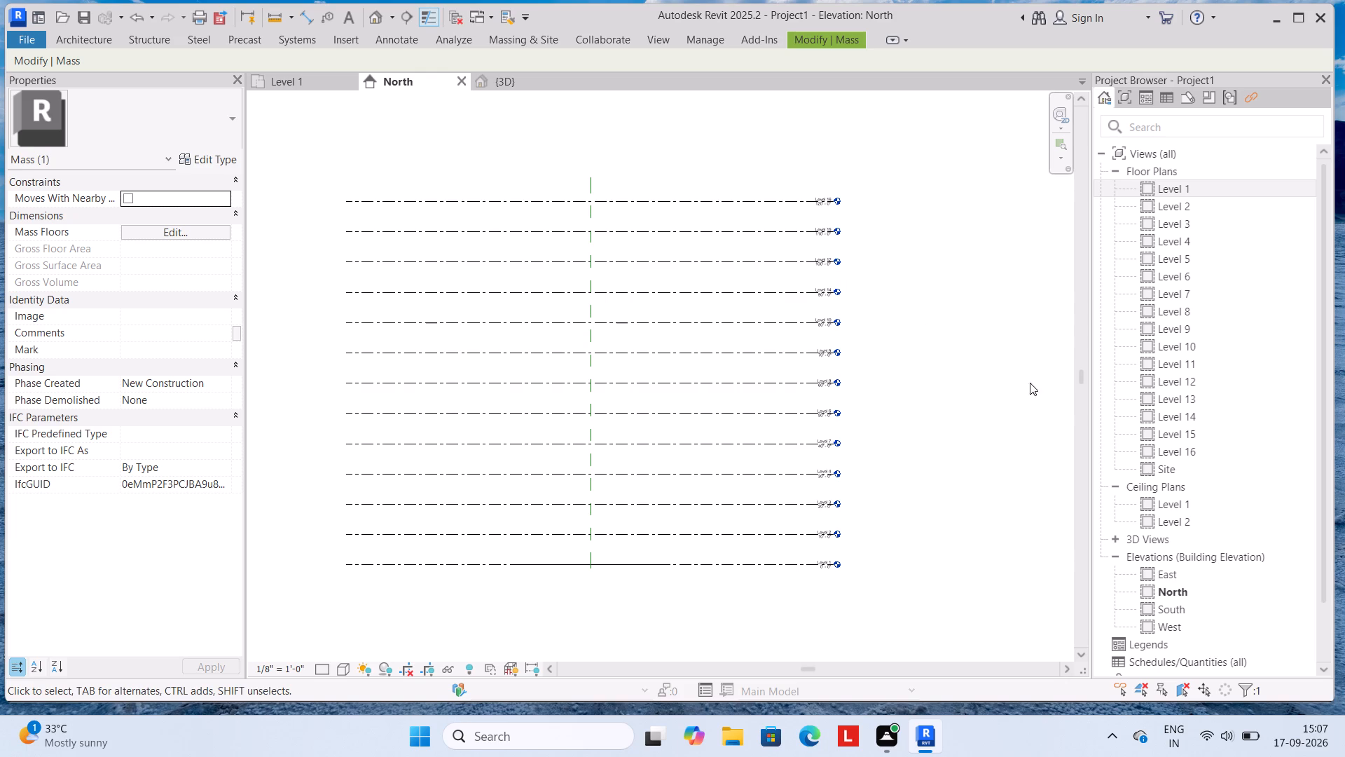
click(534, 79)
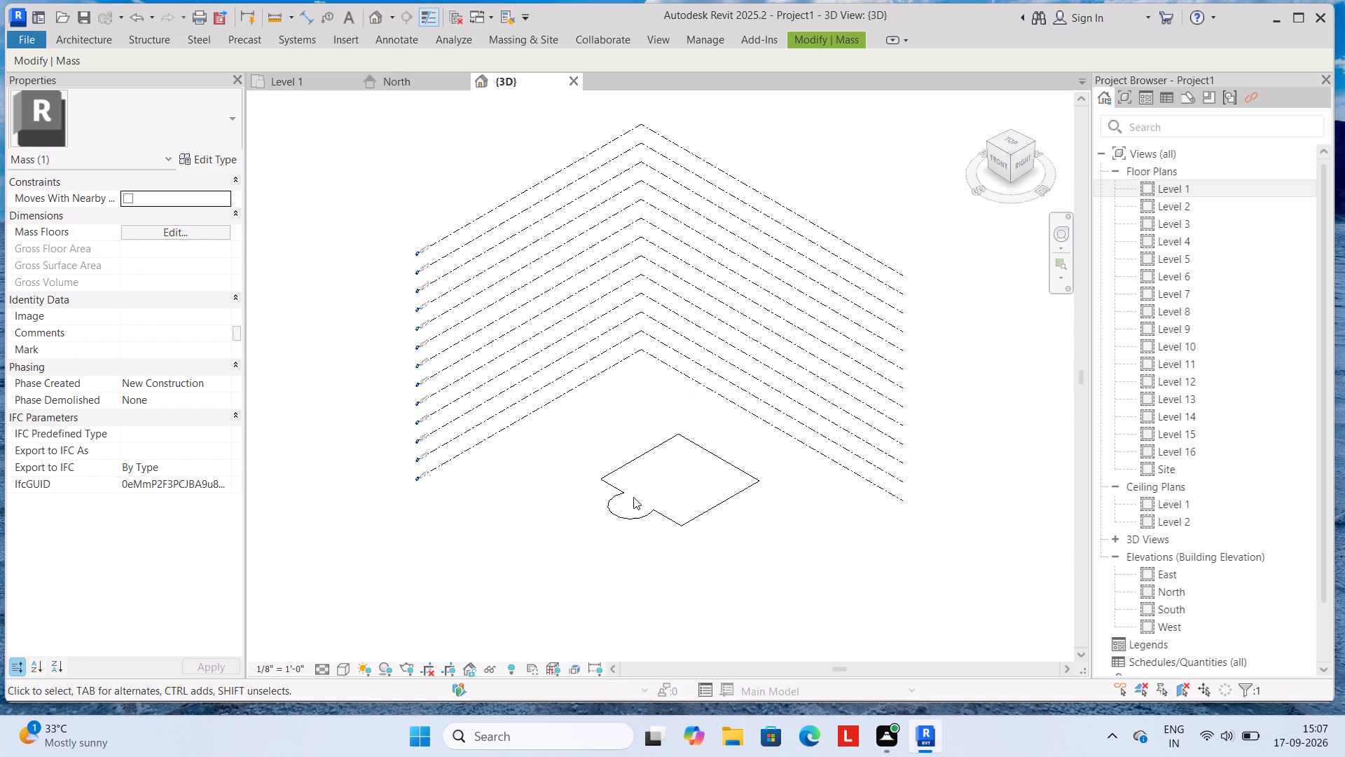
Select the Level 1 mass outline in the 3D view and open it for in-place editing.
click(614, 503)
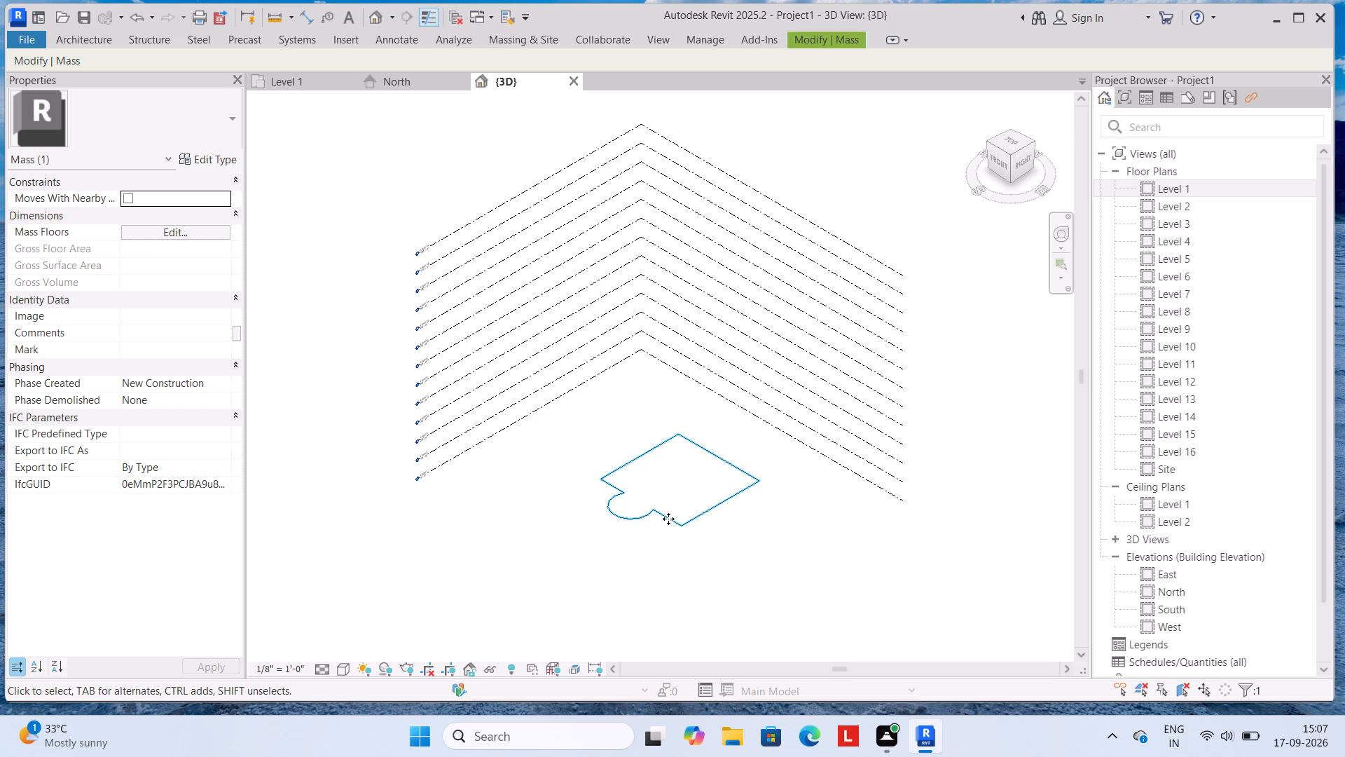
click(668, 519)
ctrl+click(668, 519)
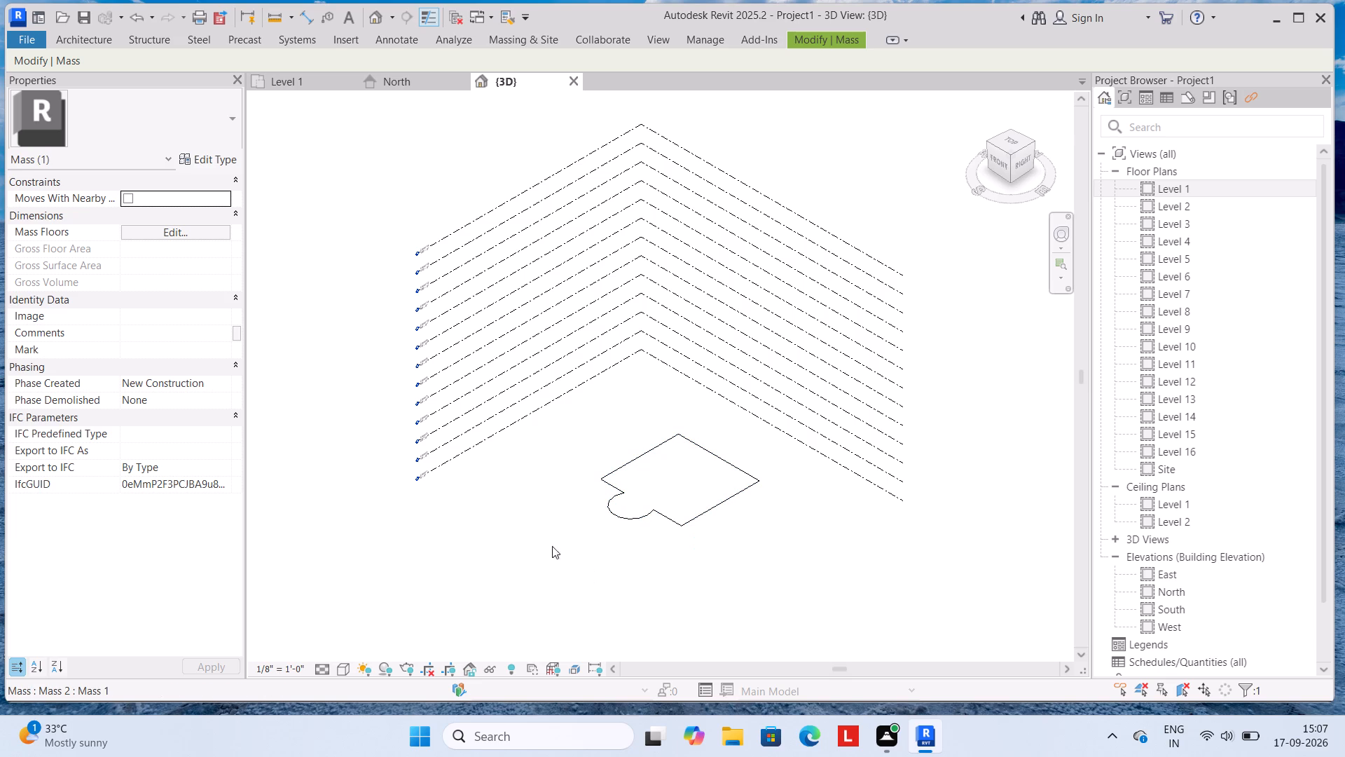
click(644, 512)
drag(647, 505, 654, 517)
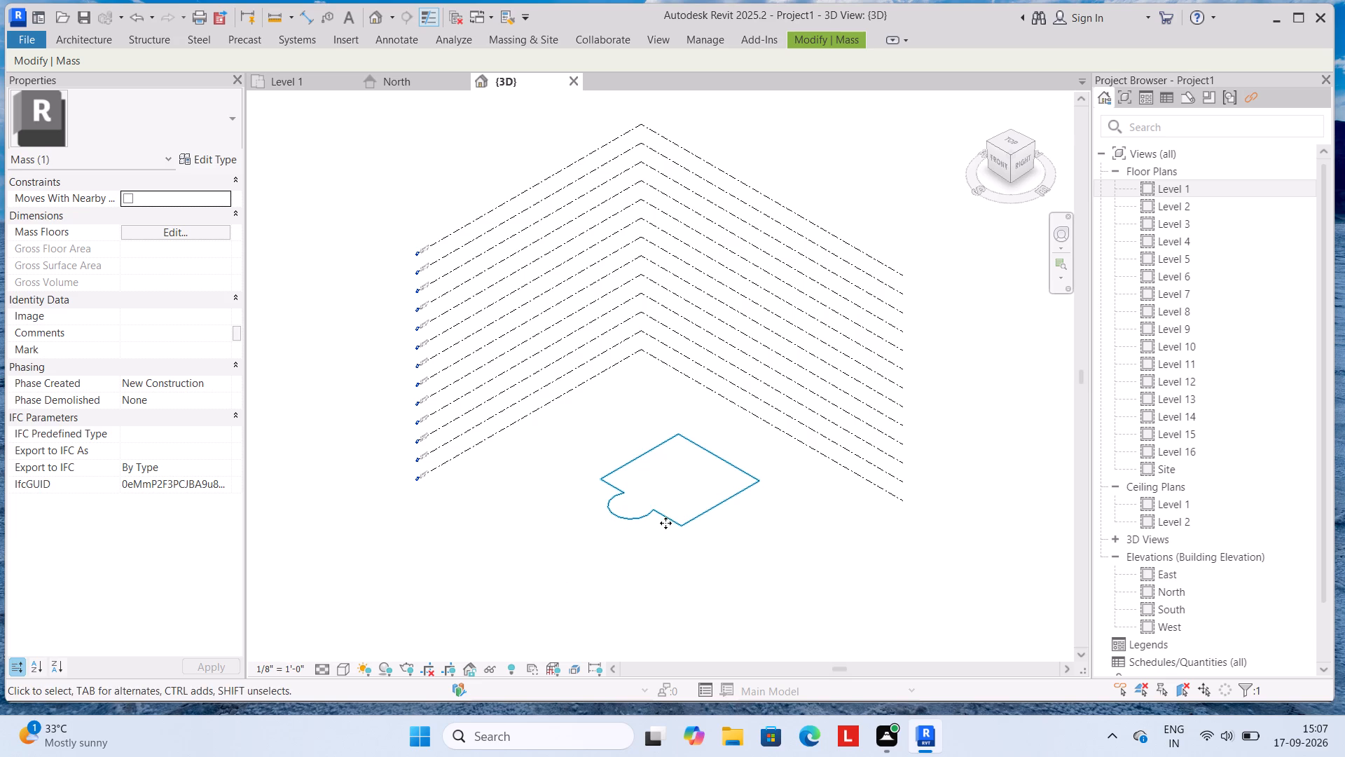
click(665, 523)
click(661, 528)
click(670, 521)
ctrl+click(670, 521)
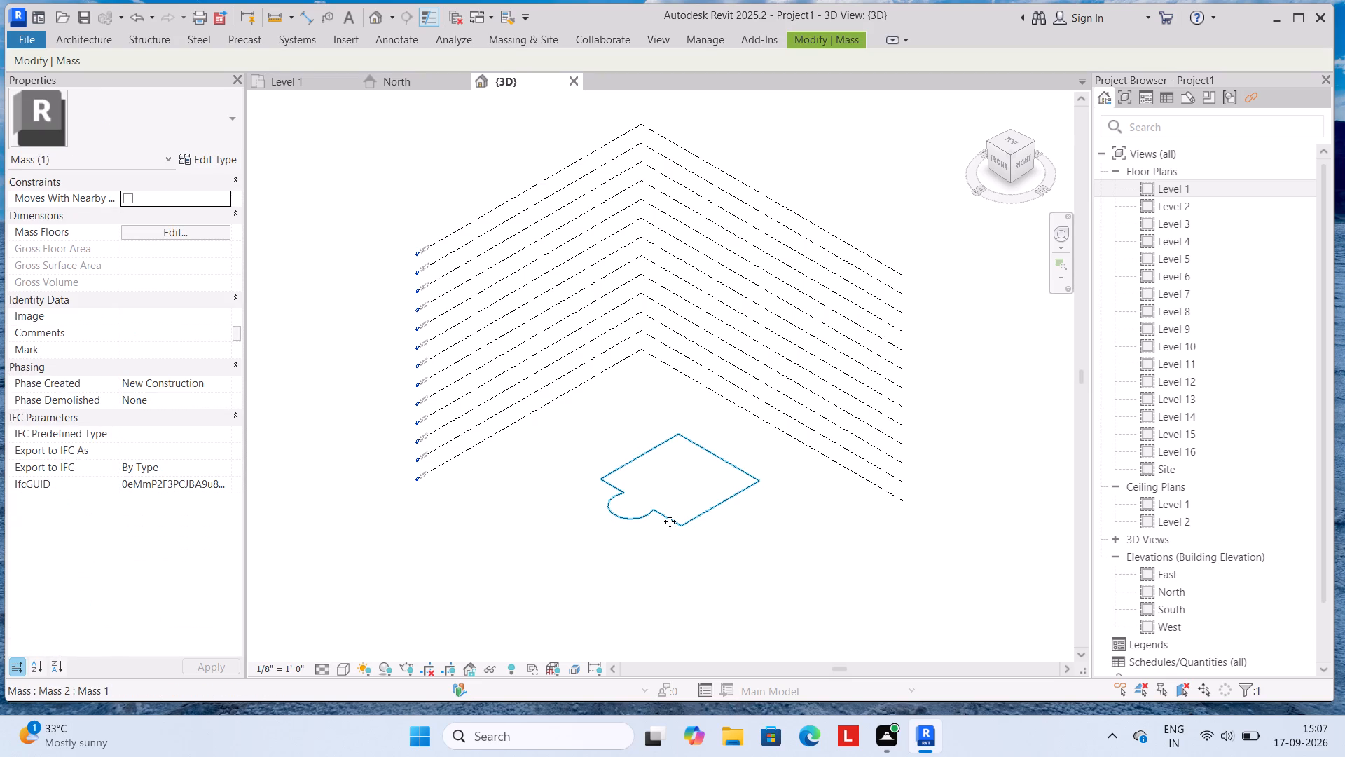
click(653, 507)
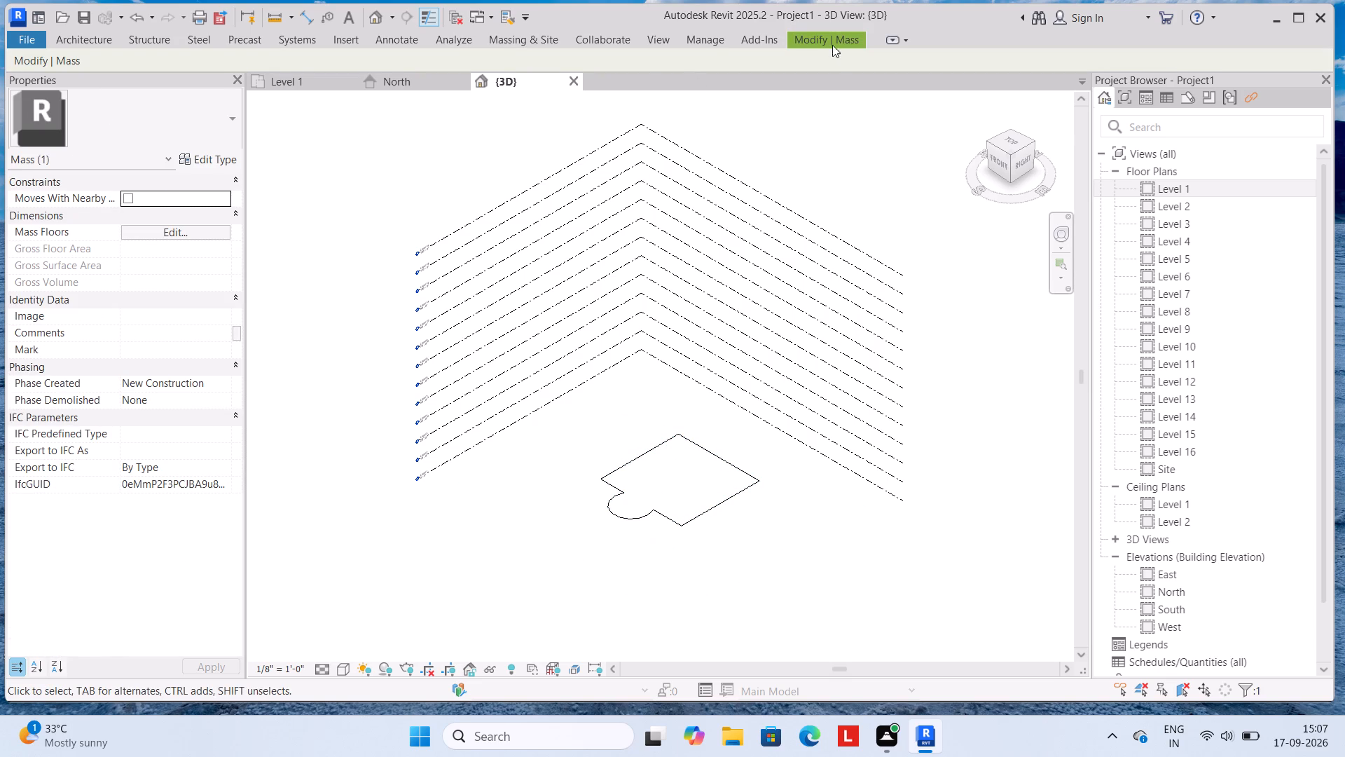
click(794, 36)
click(766, 91)
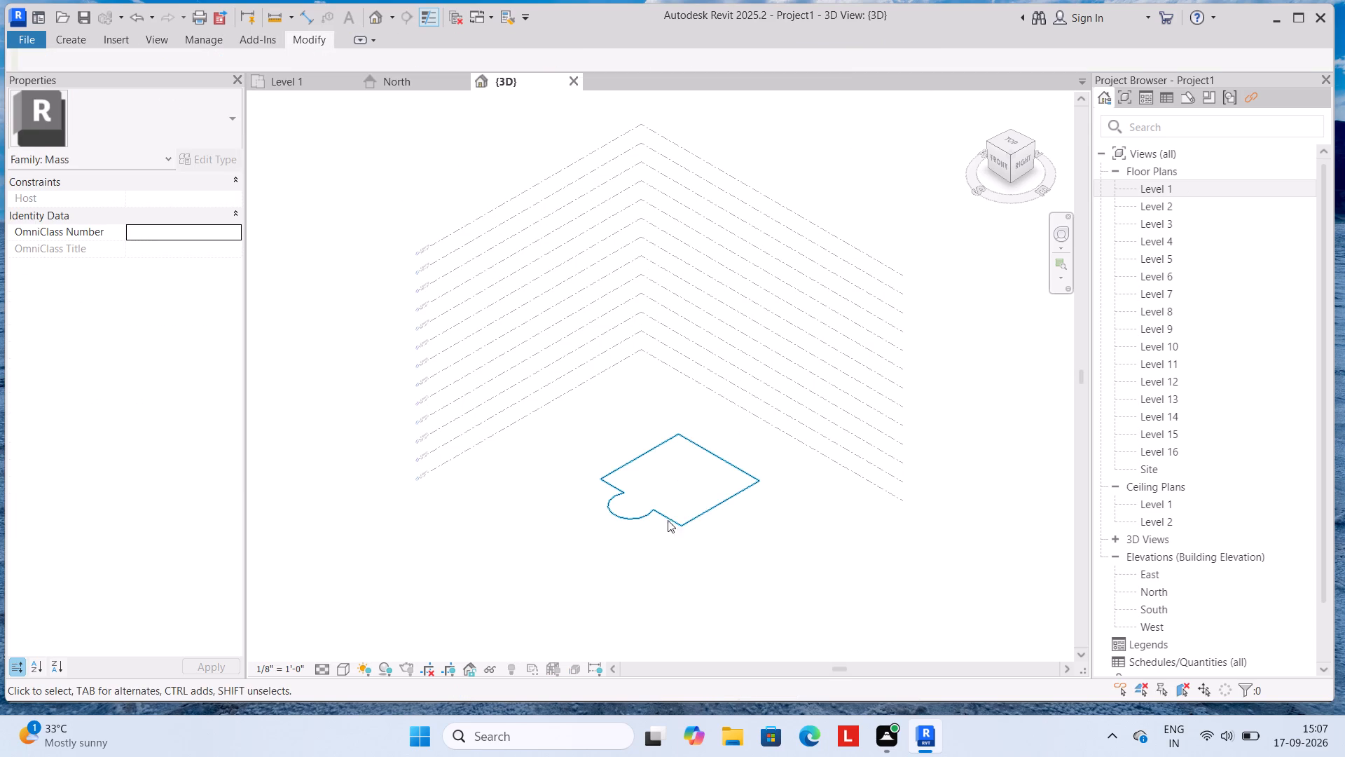
Copy the whole Level 1 outline chain and paste it aligned to Levels 1, 8 and 16.
drag(677, 514, 684, 506)
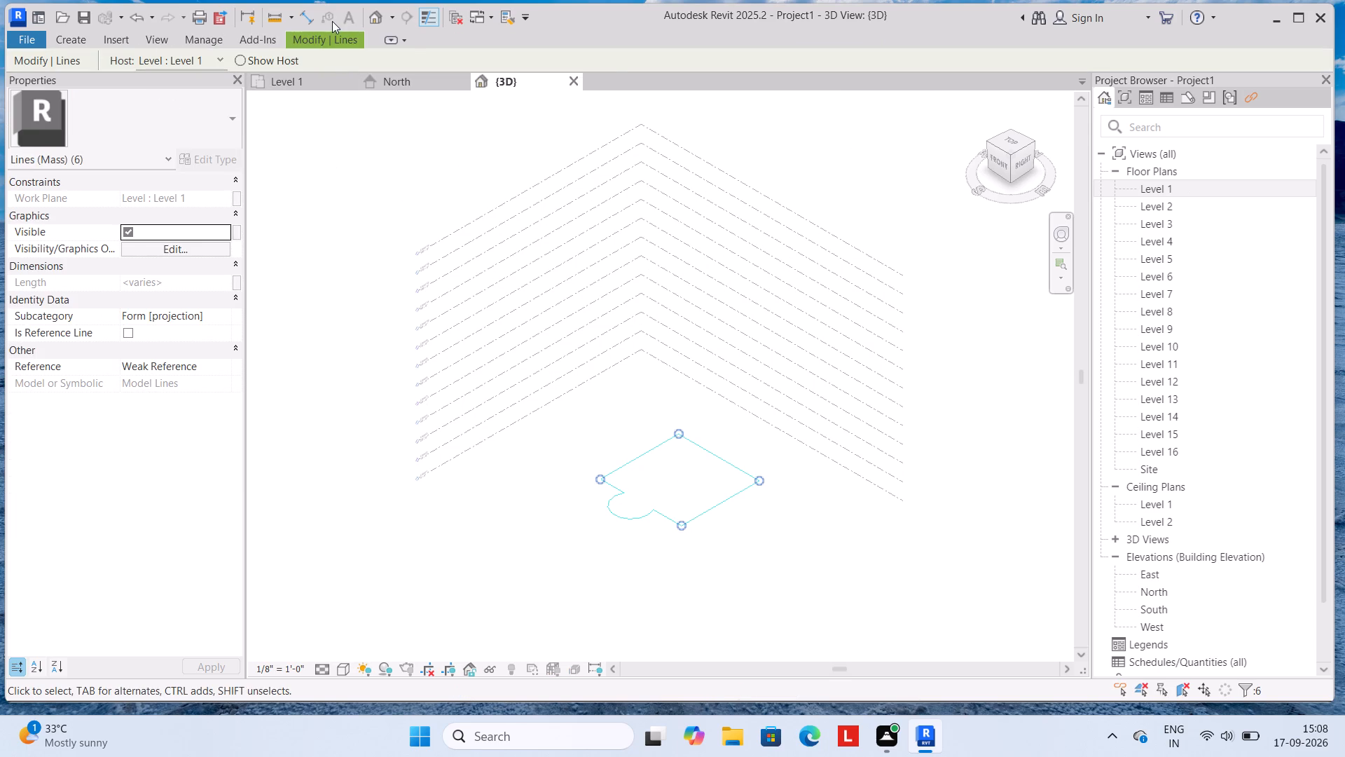
click(303, 36)
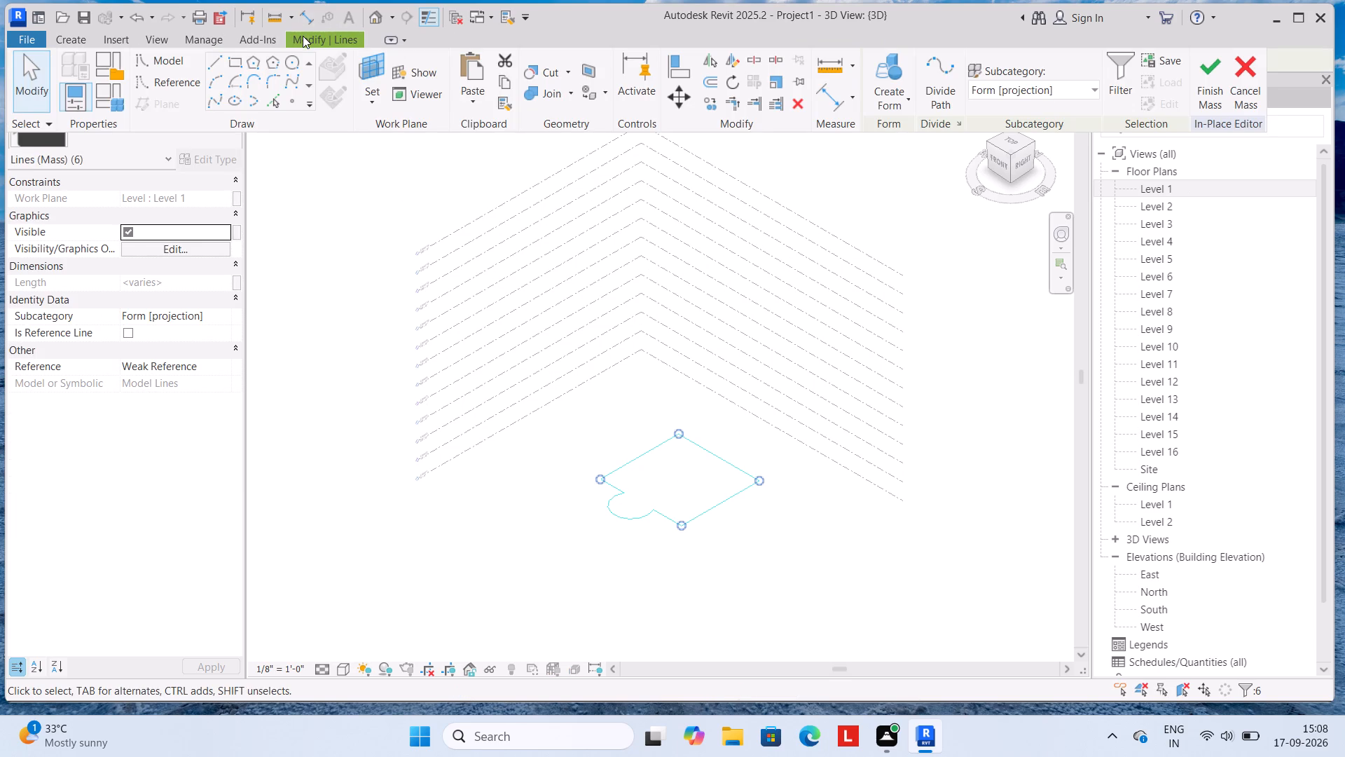
click(506, 79)
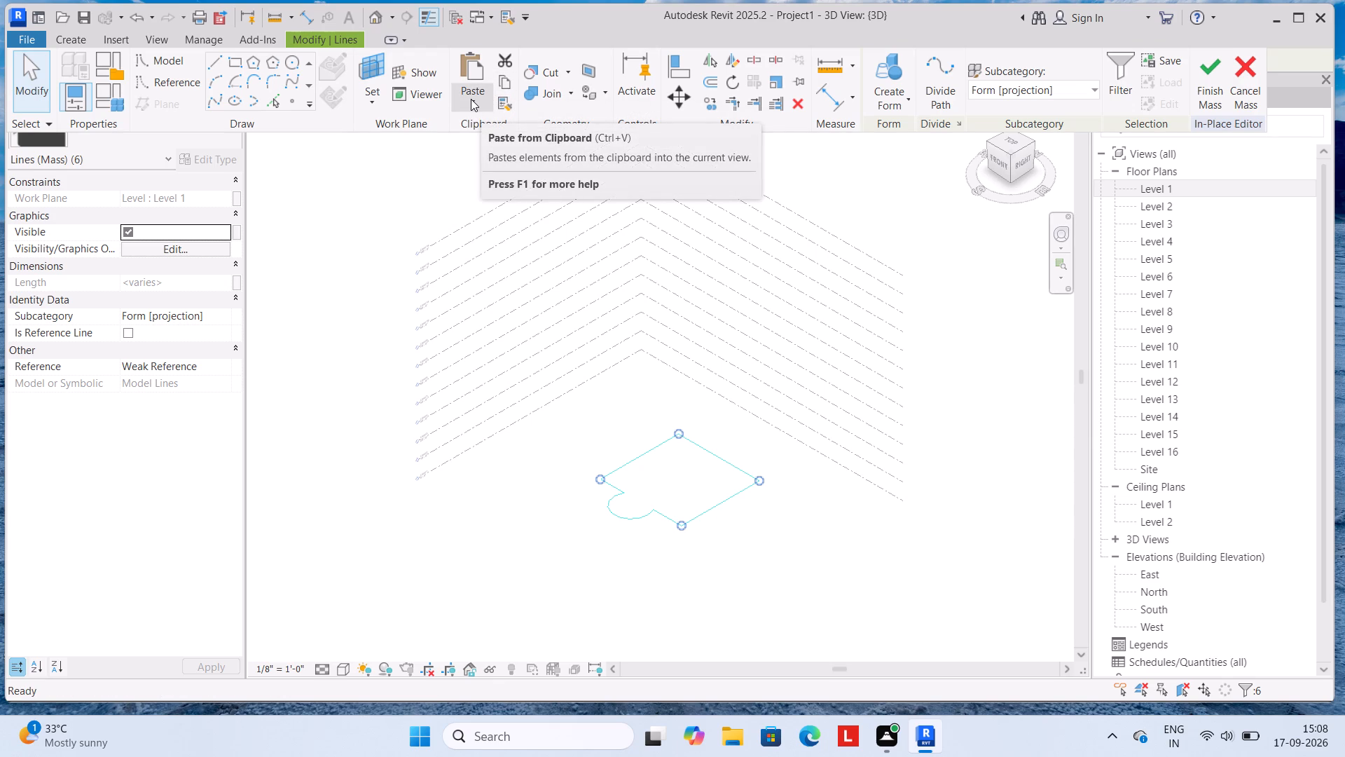
click(471, 99)
click(494, 161)
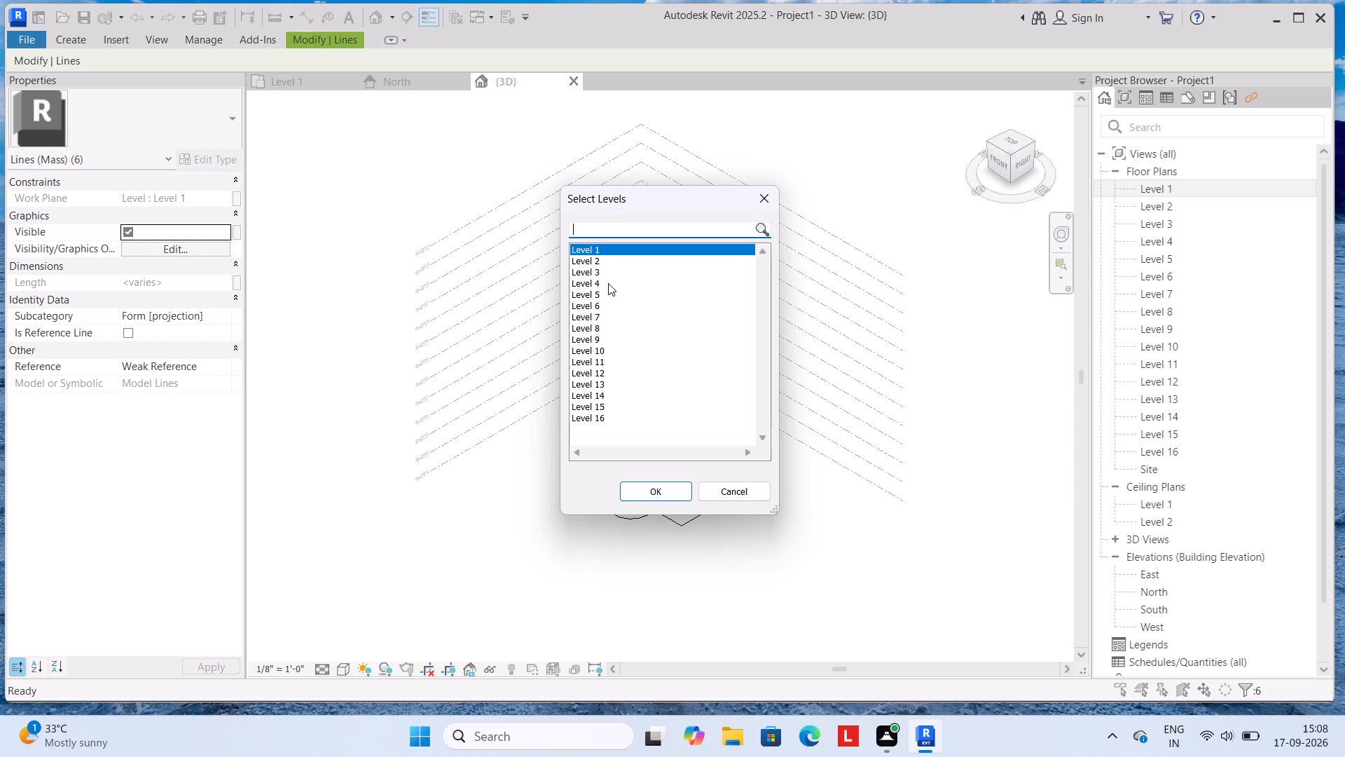
ctrl+click(595, 327)
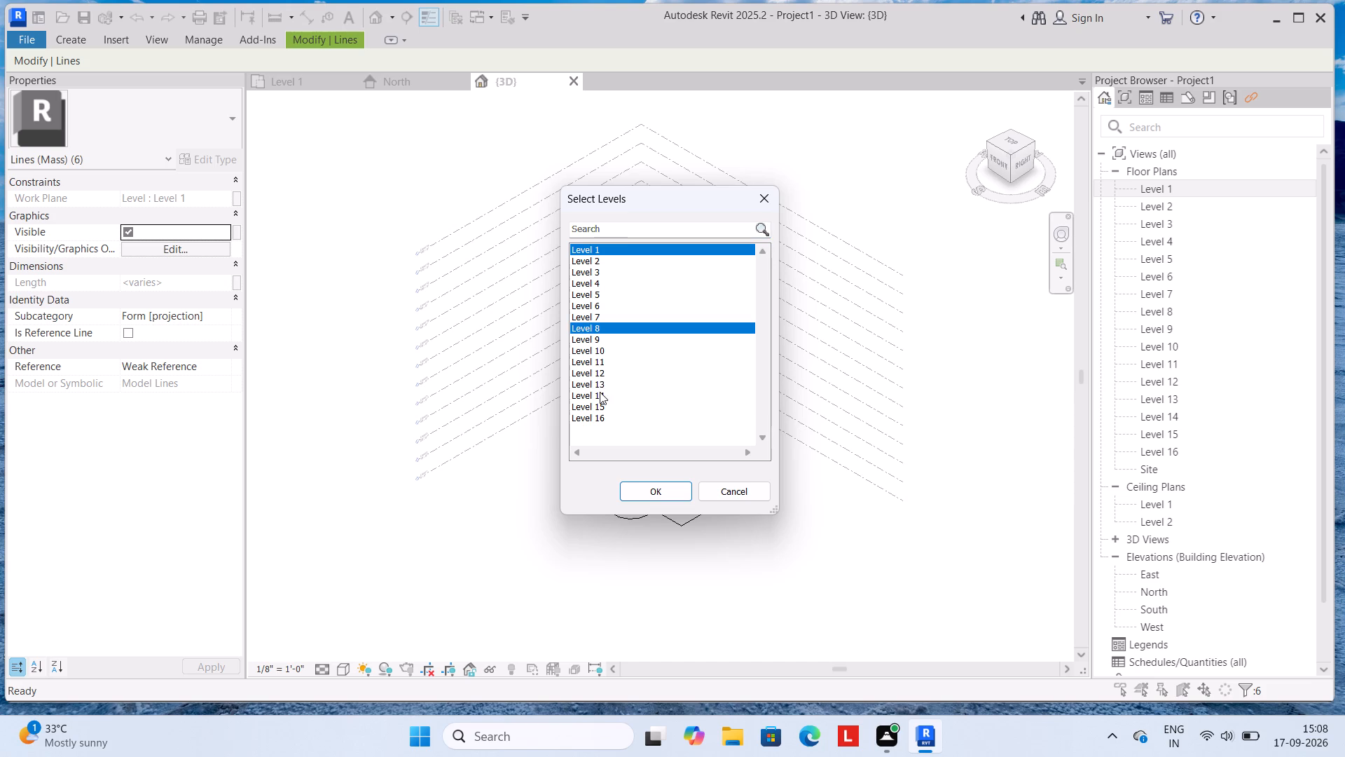
ctrl+click(598, 418)
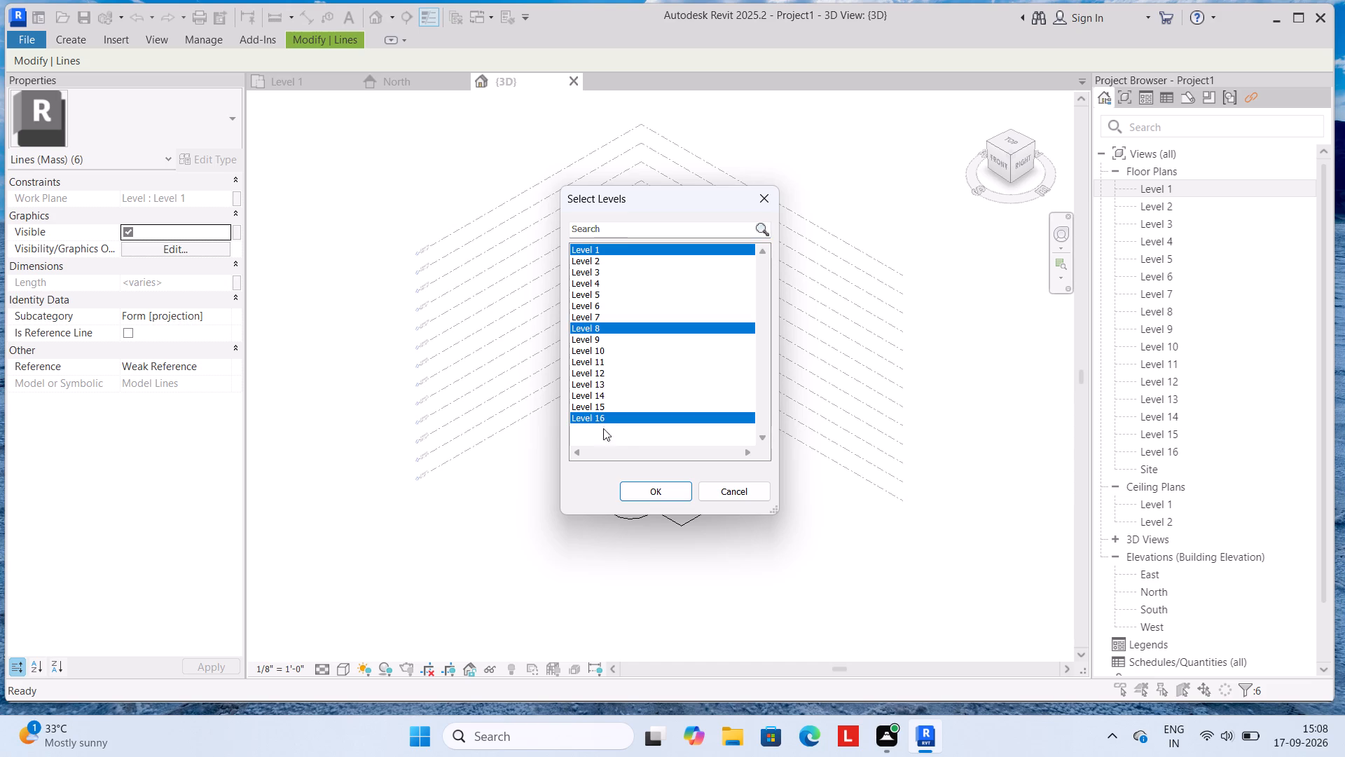
ctrl+click(651, 495)
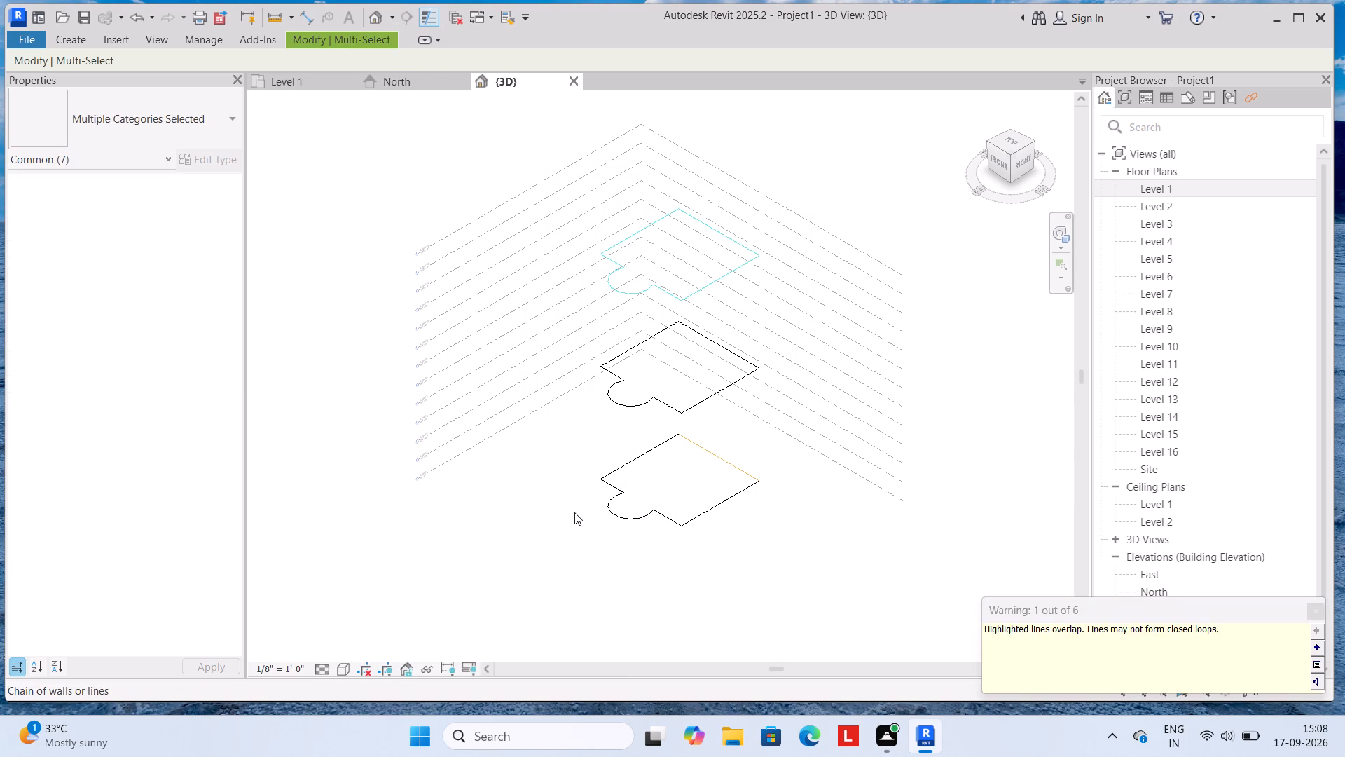
click(574, 512)
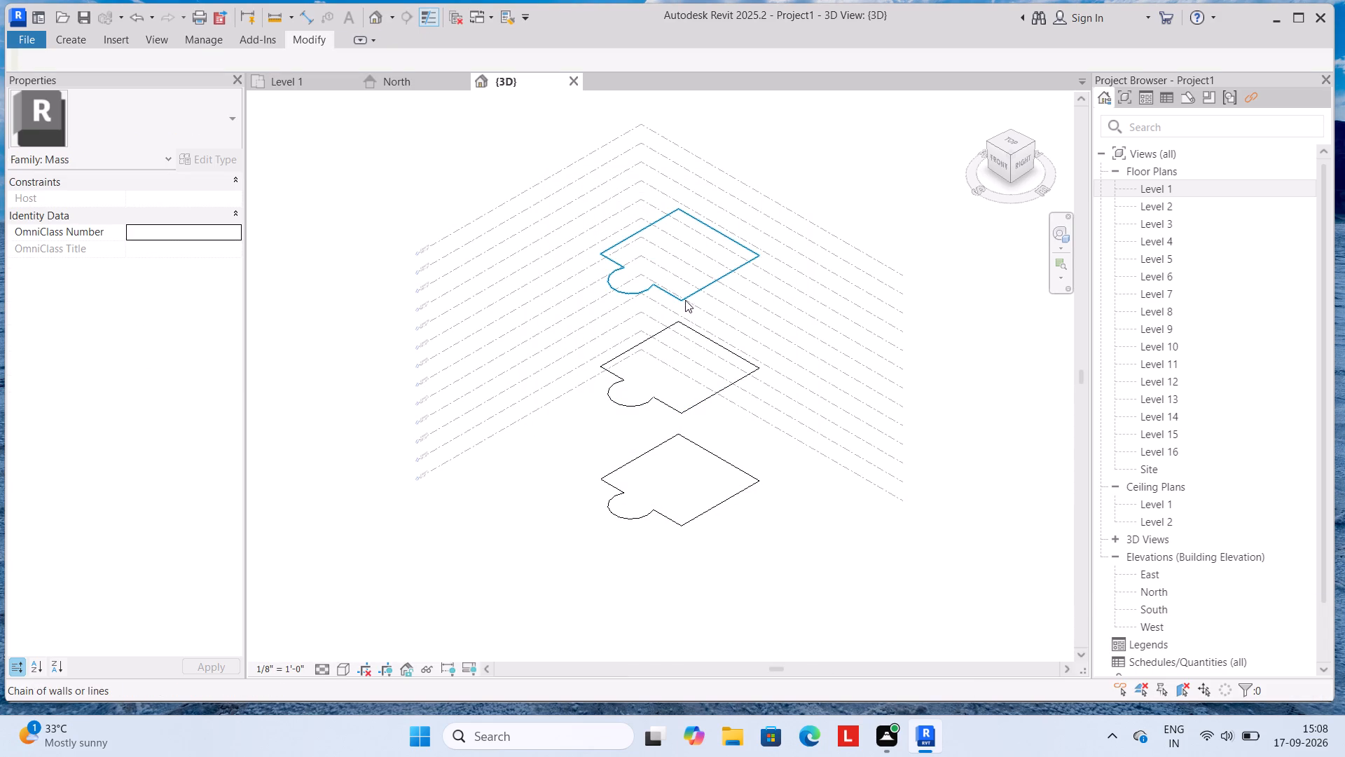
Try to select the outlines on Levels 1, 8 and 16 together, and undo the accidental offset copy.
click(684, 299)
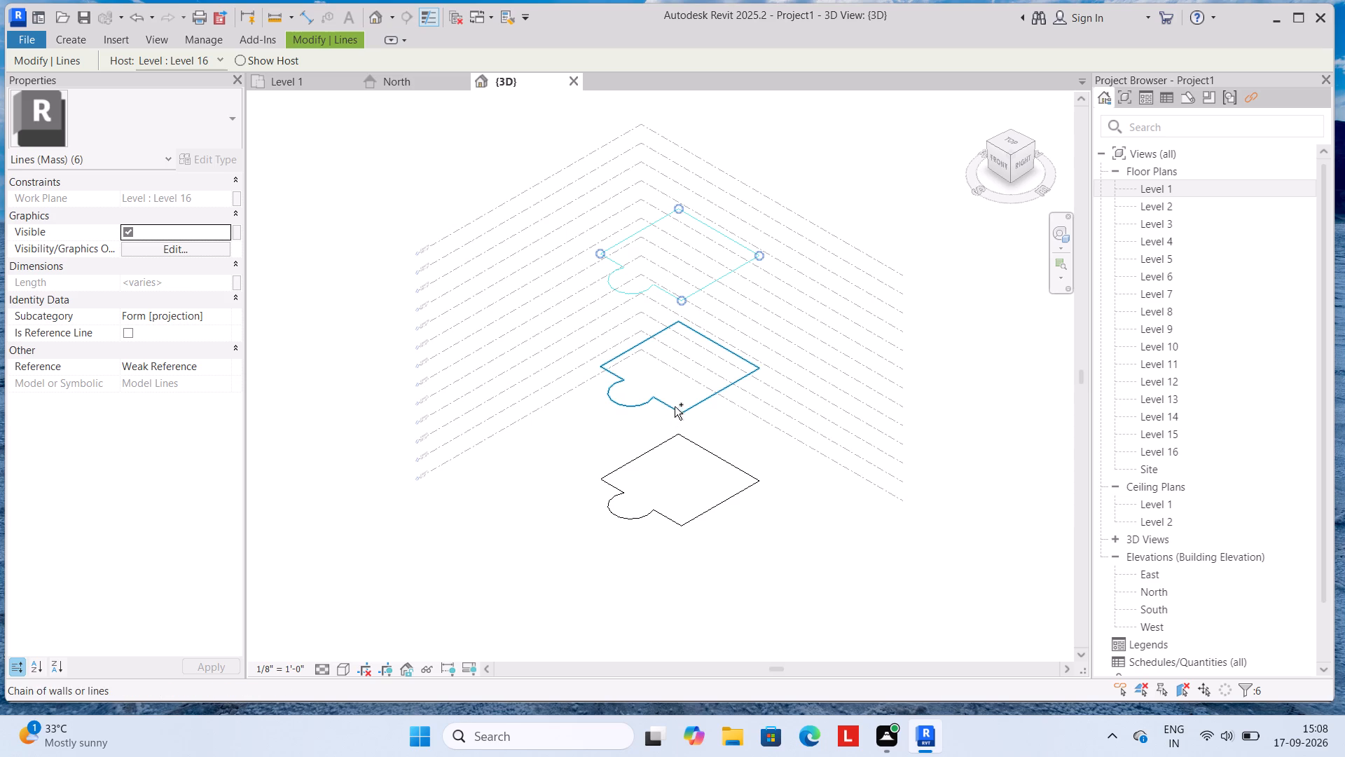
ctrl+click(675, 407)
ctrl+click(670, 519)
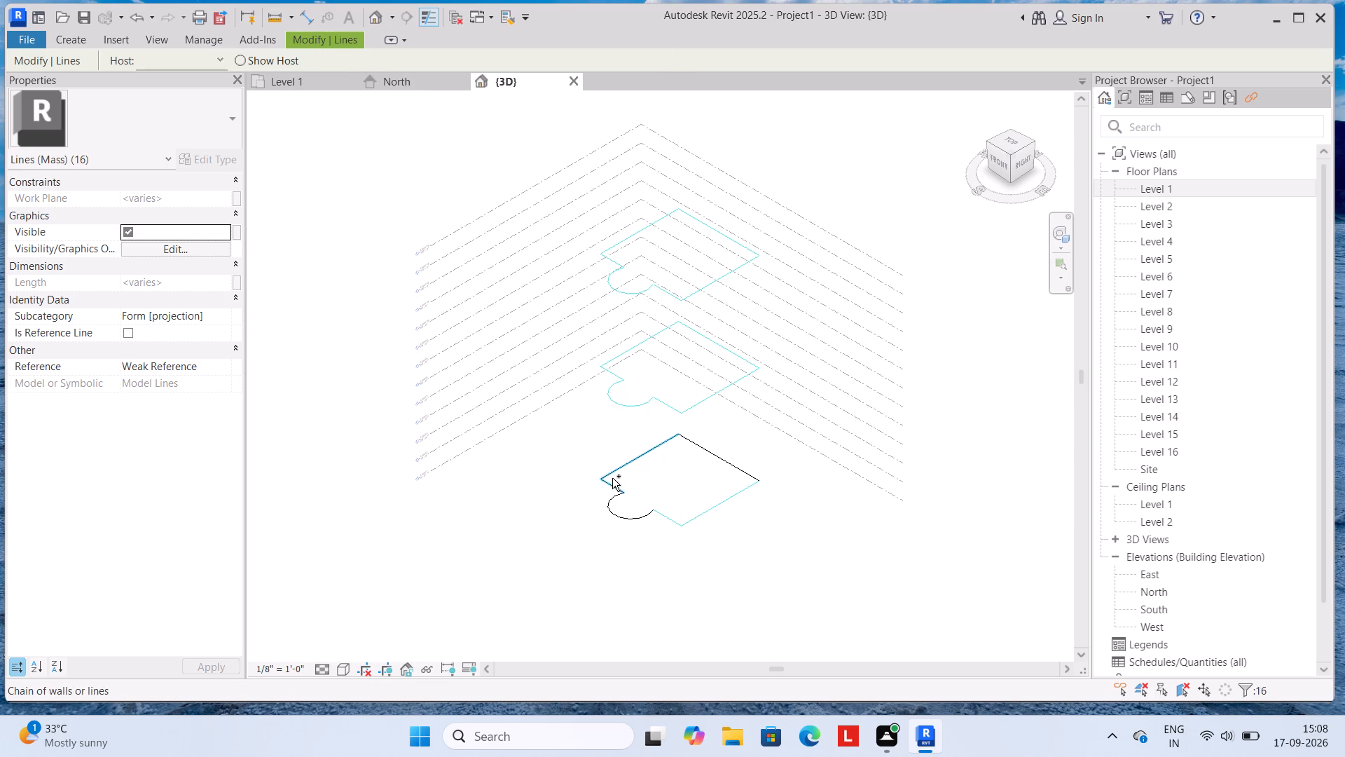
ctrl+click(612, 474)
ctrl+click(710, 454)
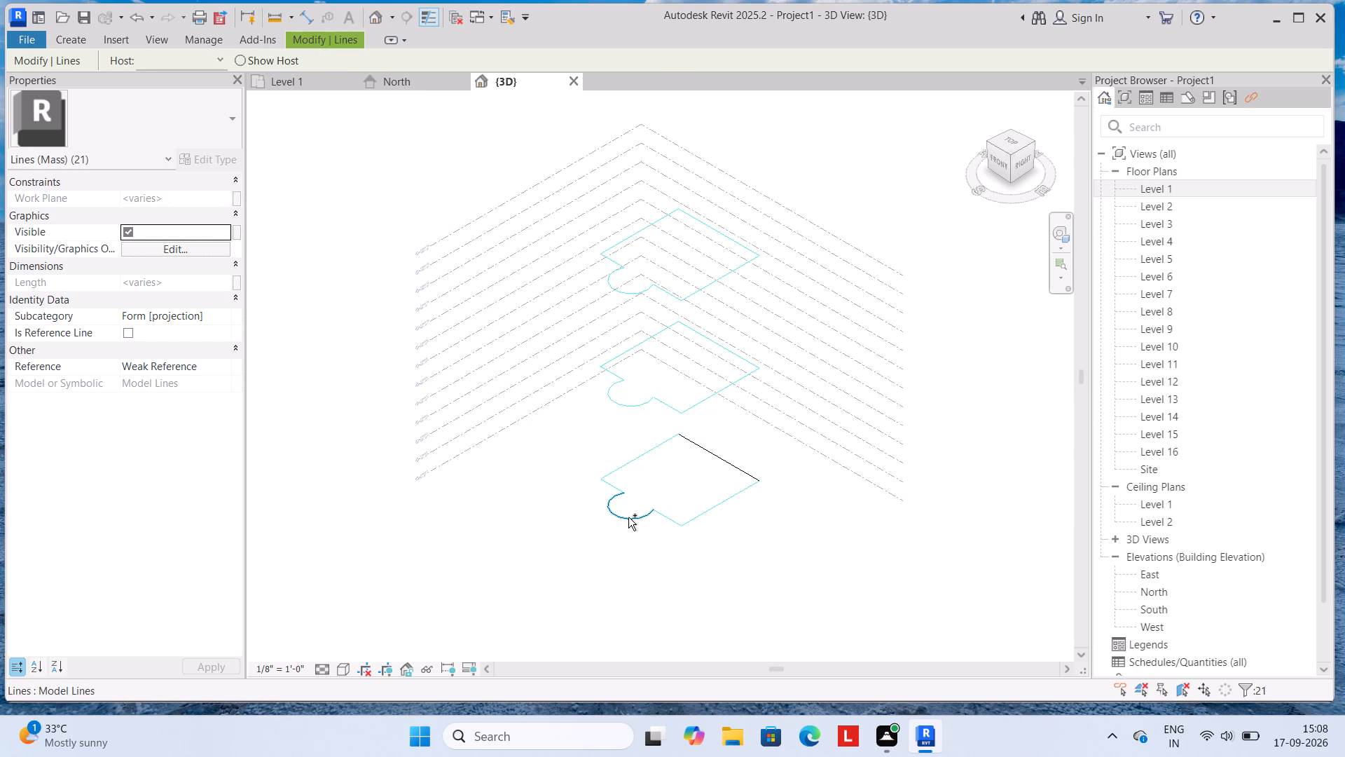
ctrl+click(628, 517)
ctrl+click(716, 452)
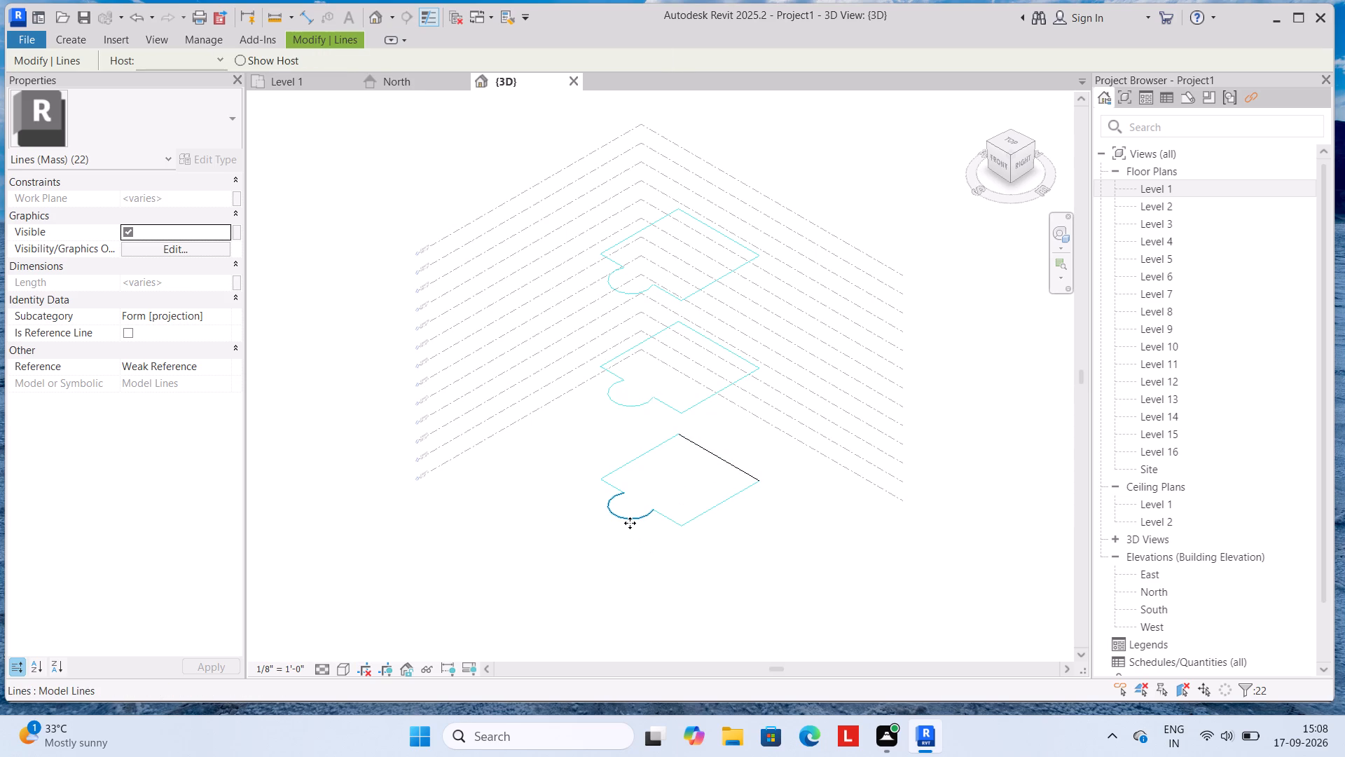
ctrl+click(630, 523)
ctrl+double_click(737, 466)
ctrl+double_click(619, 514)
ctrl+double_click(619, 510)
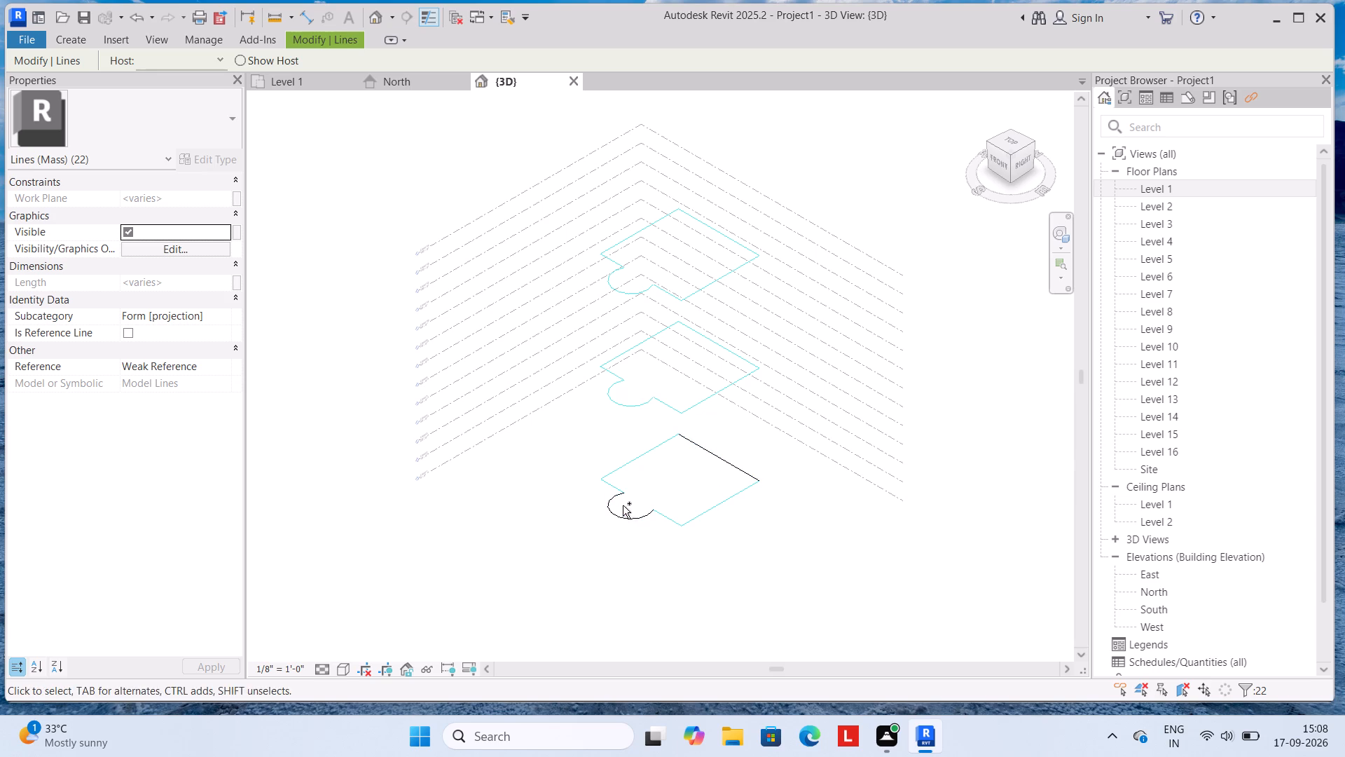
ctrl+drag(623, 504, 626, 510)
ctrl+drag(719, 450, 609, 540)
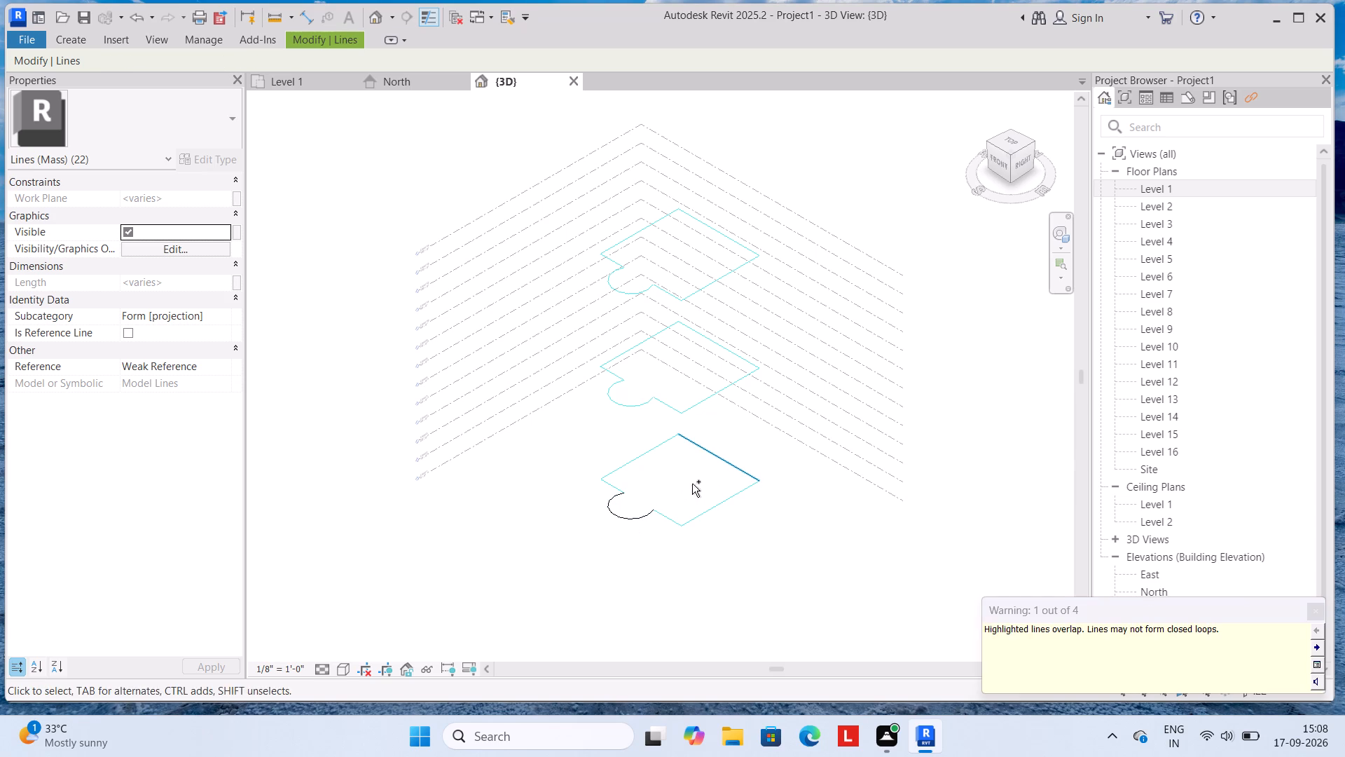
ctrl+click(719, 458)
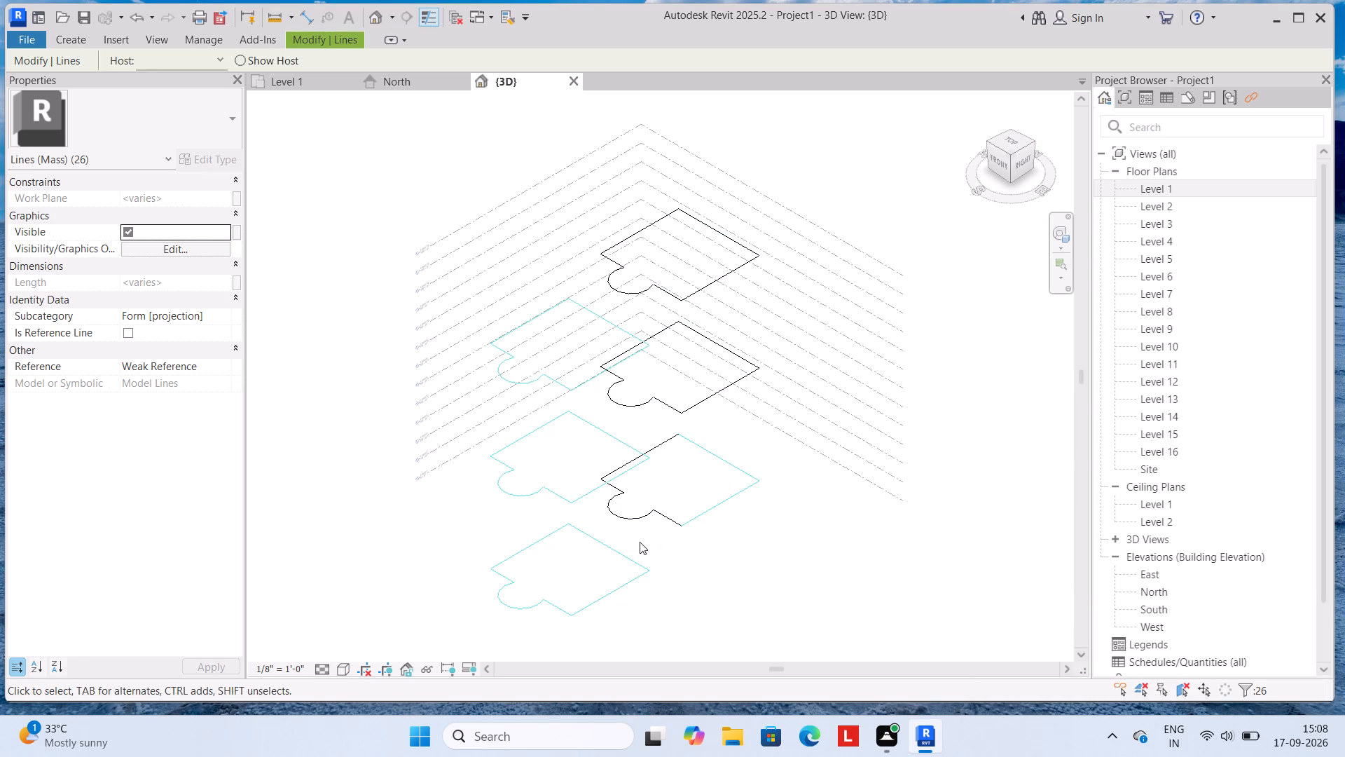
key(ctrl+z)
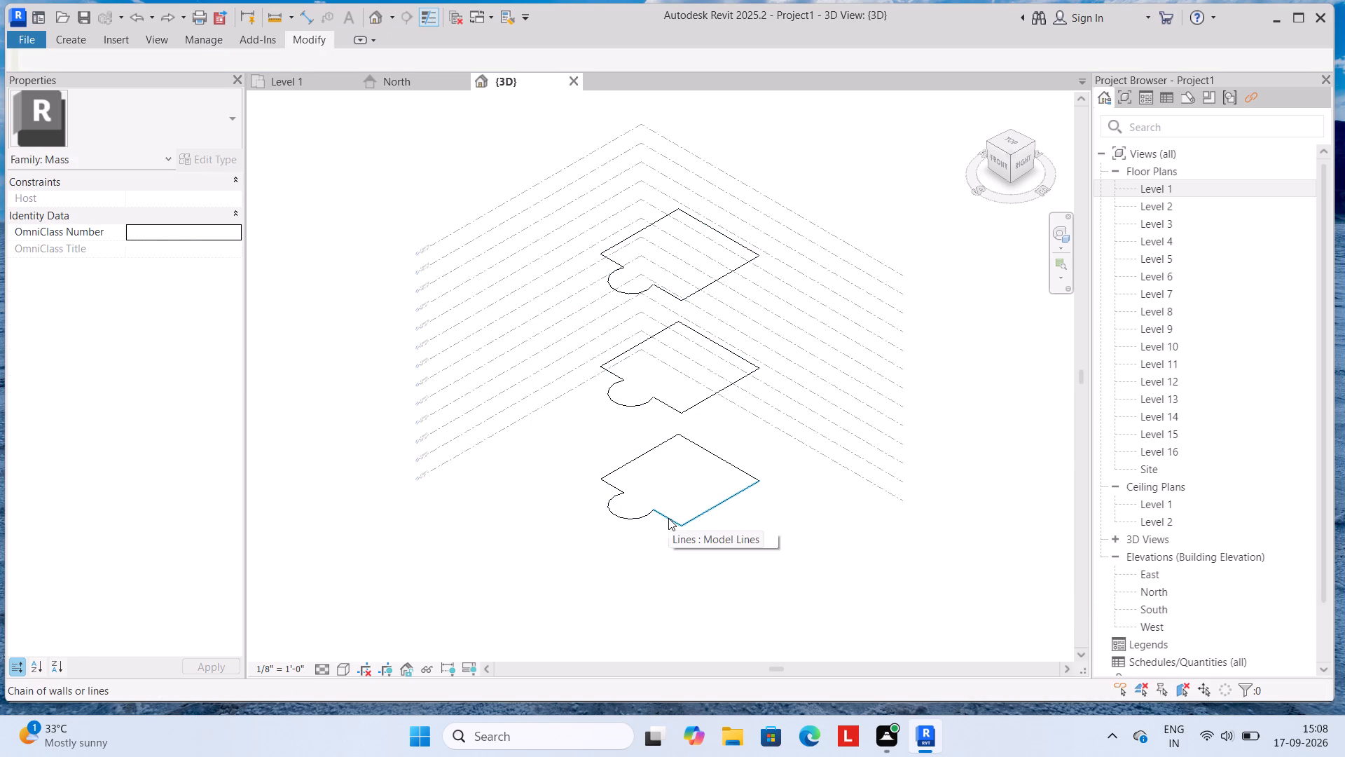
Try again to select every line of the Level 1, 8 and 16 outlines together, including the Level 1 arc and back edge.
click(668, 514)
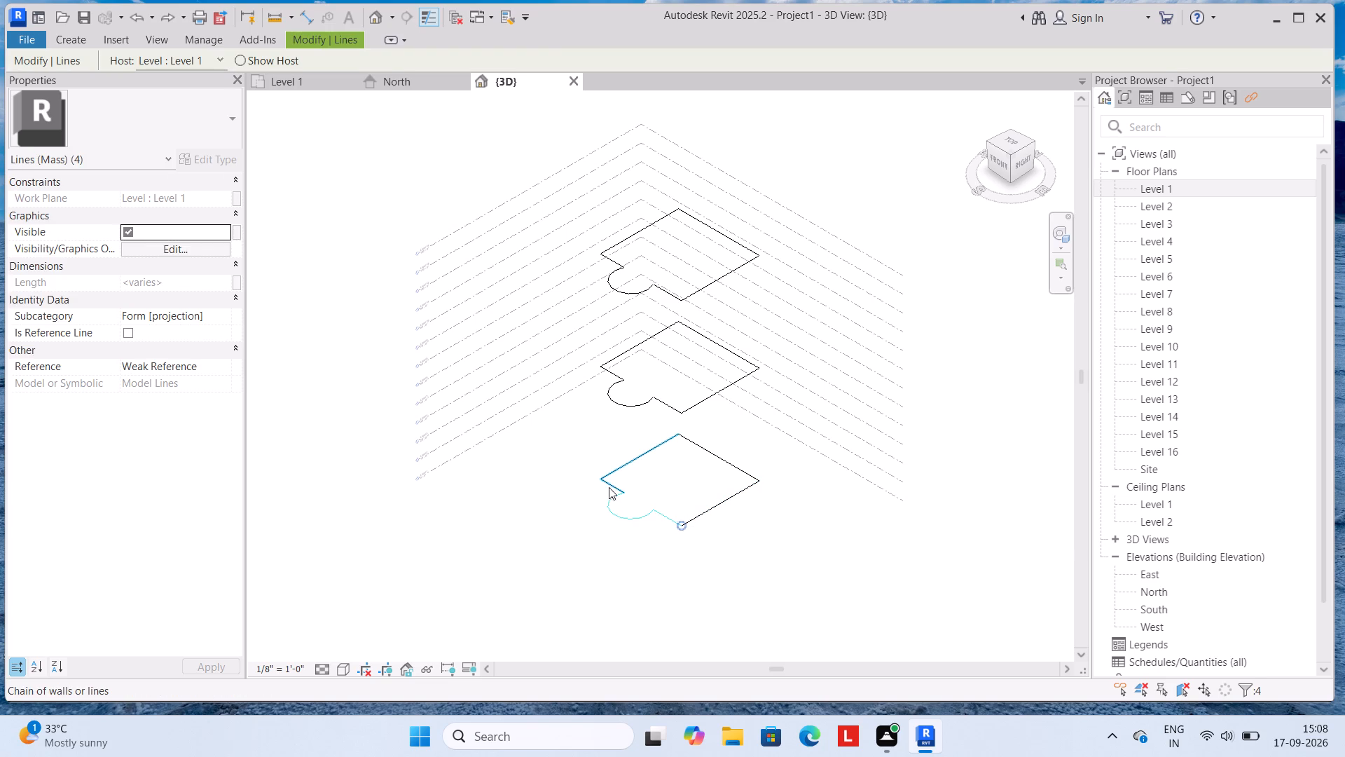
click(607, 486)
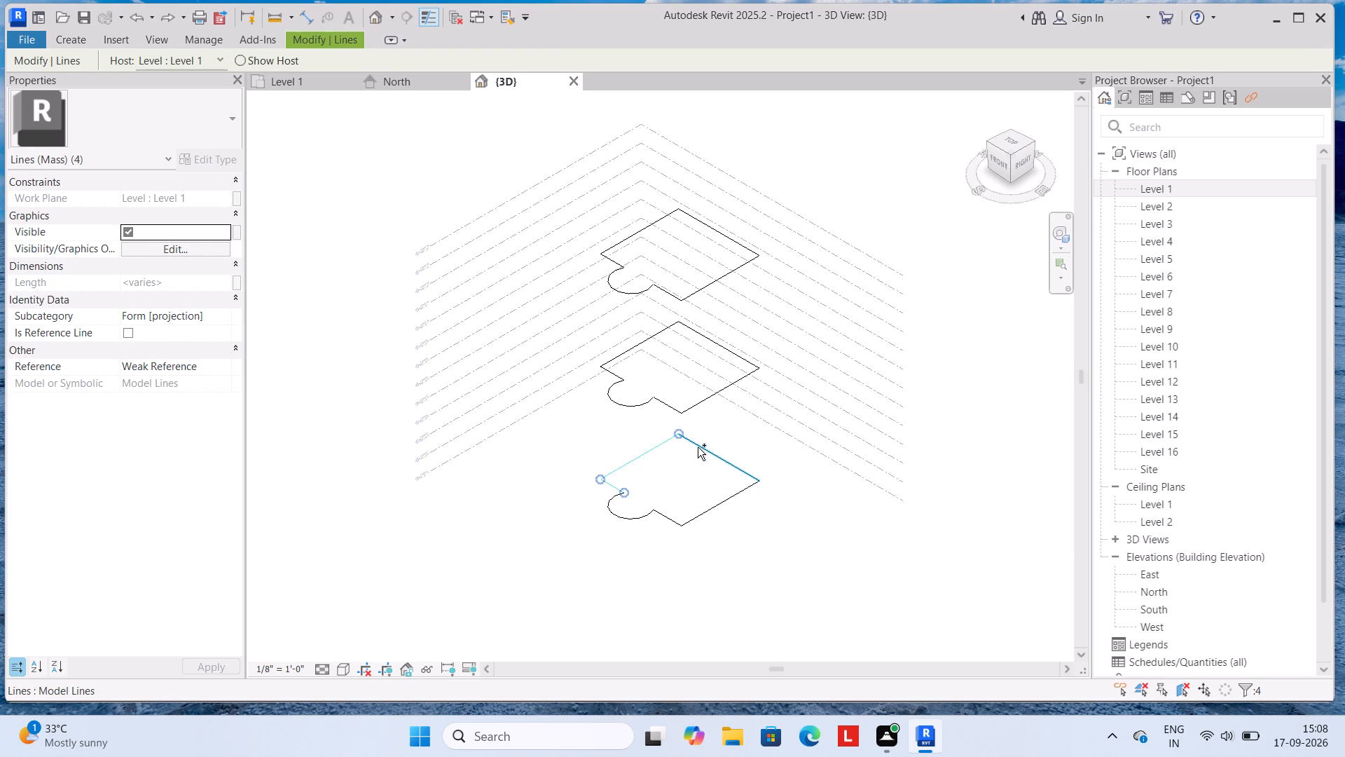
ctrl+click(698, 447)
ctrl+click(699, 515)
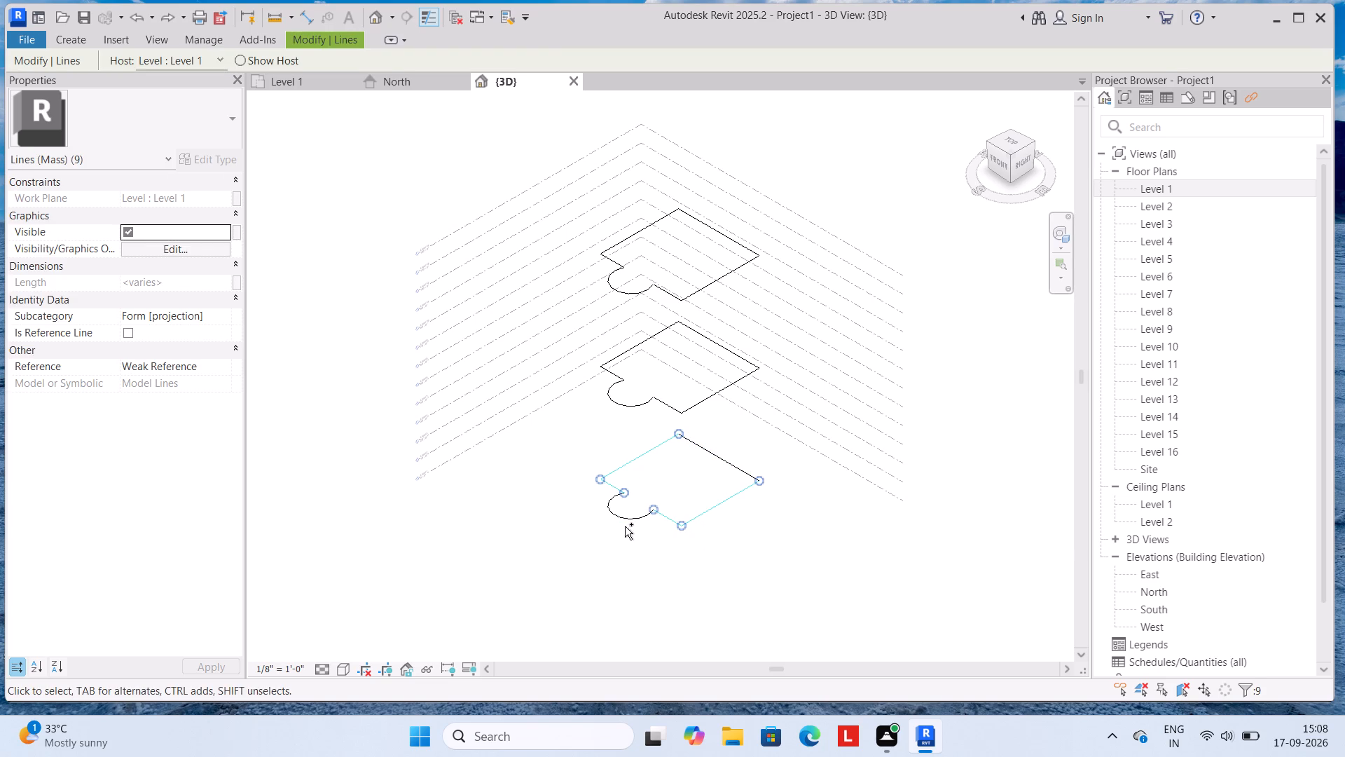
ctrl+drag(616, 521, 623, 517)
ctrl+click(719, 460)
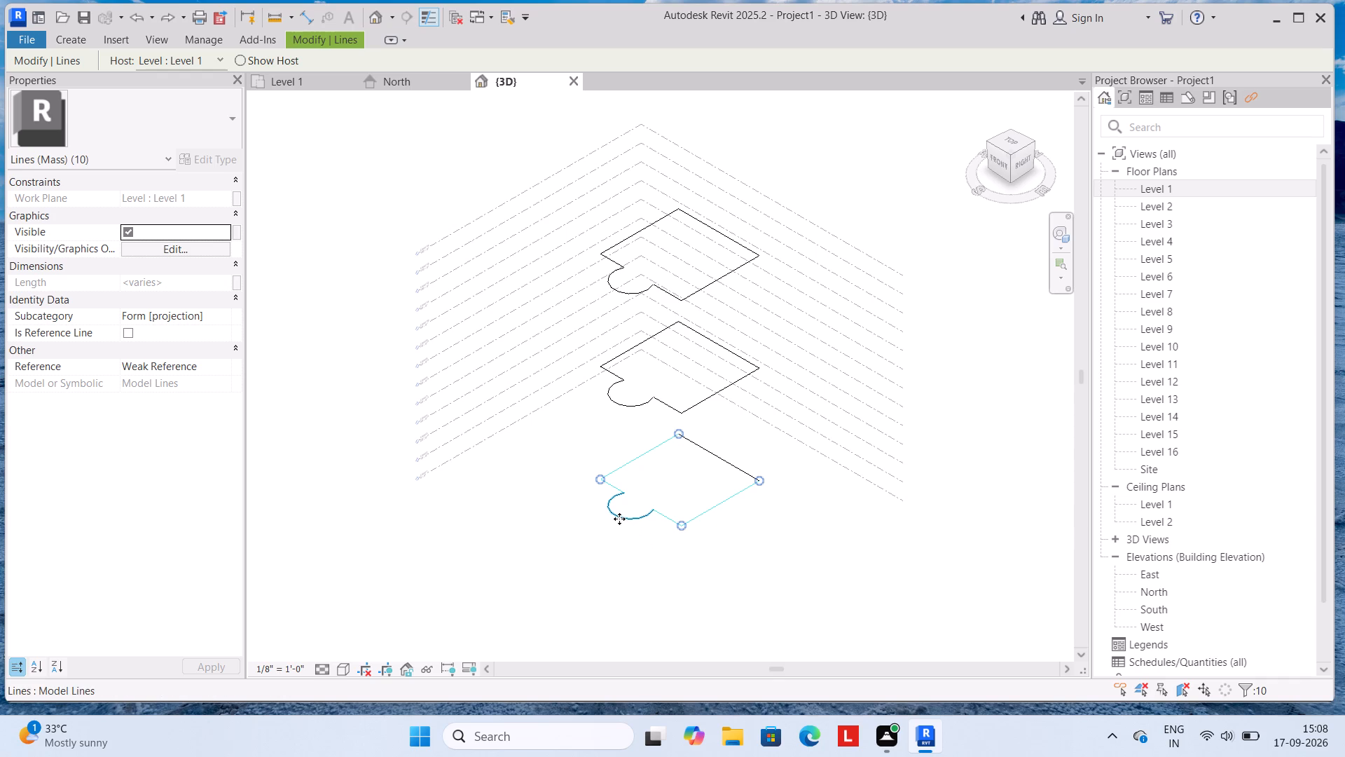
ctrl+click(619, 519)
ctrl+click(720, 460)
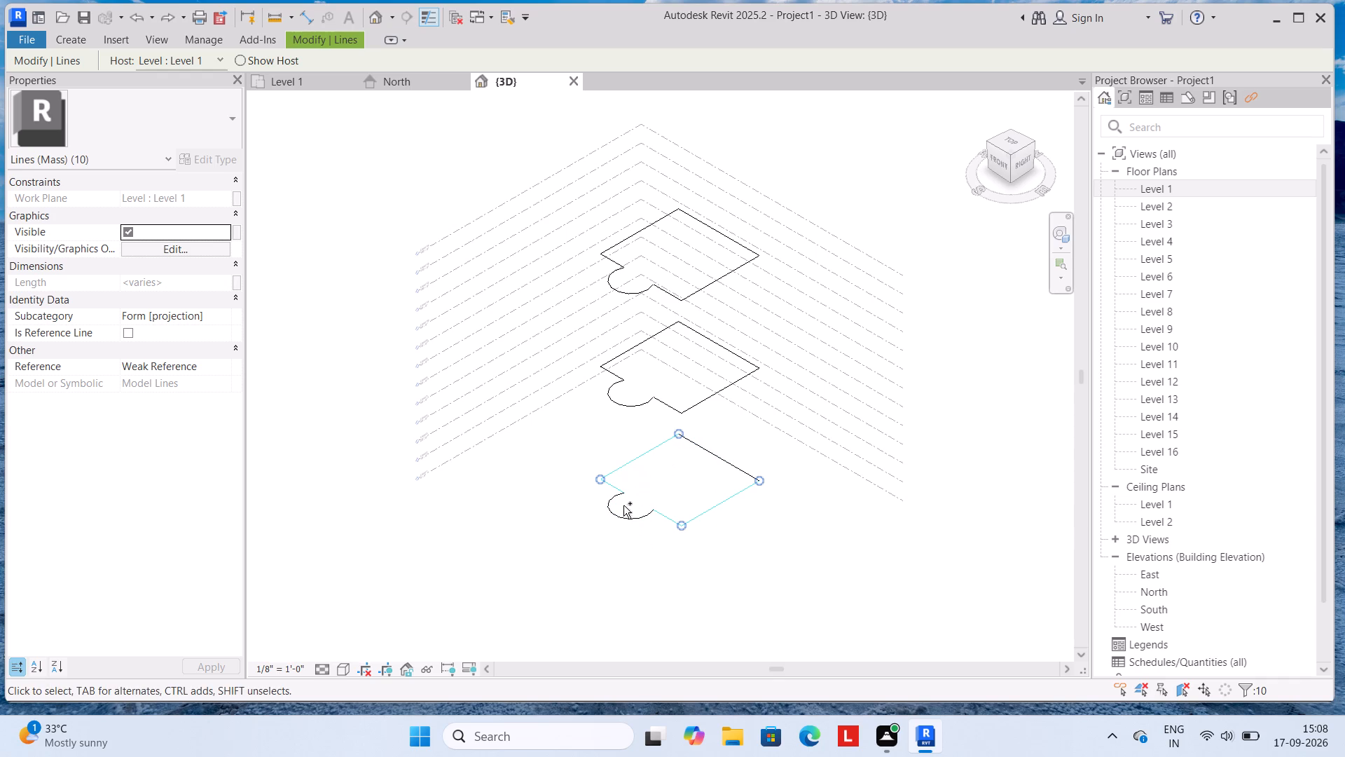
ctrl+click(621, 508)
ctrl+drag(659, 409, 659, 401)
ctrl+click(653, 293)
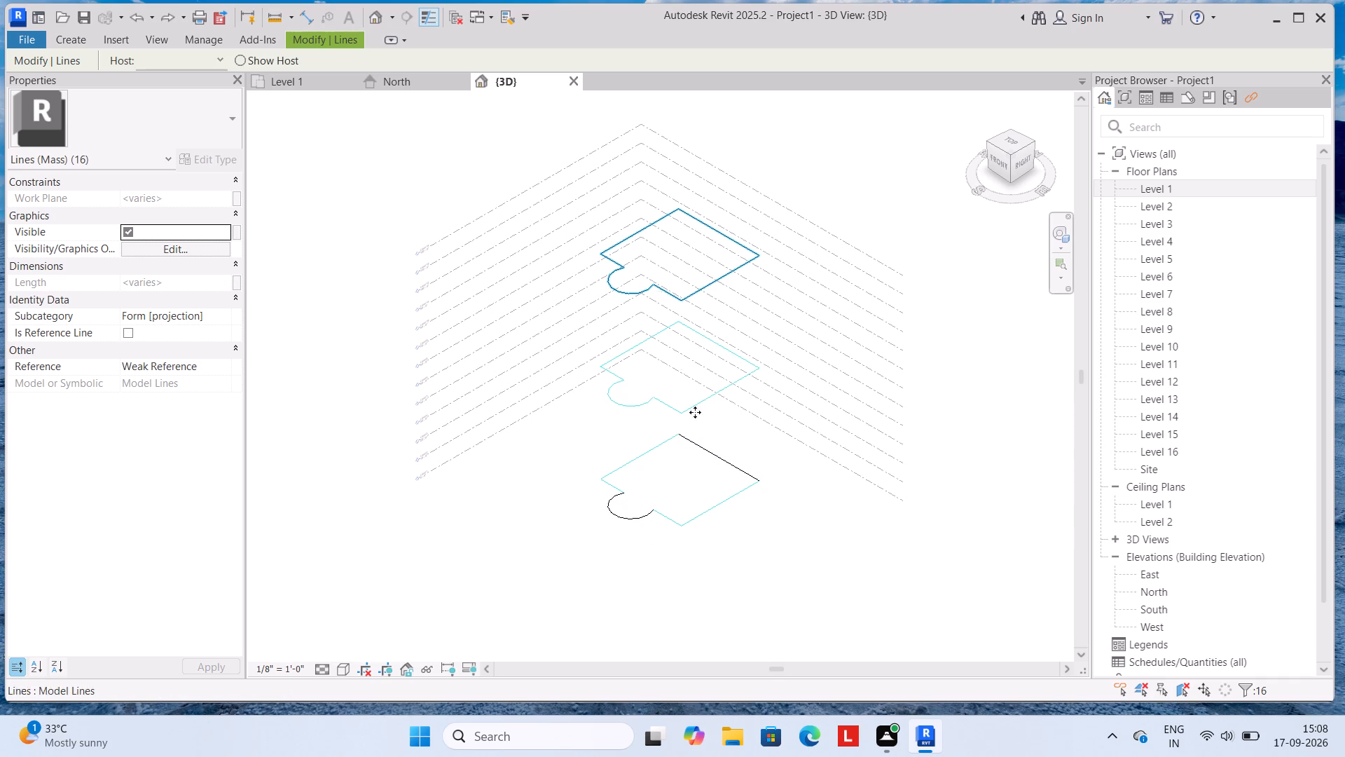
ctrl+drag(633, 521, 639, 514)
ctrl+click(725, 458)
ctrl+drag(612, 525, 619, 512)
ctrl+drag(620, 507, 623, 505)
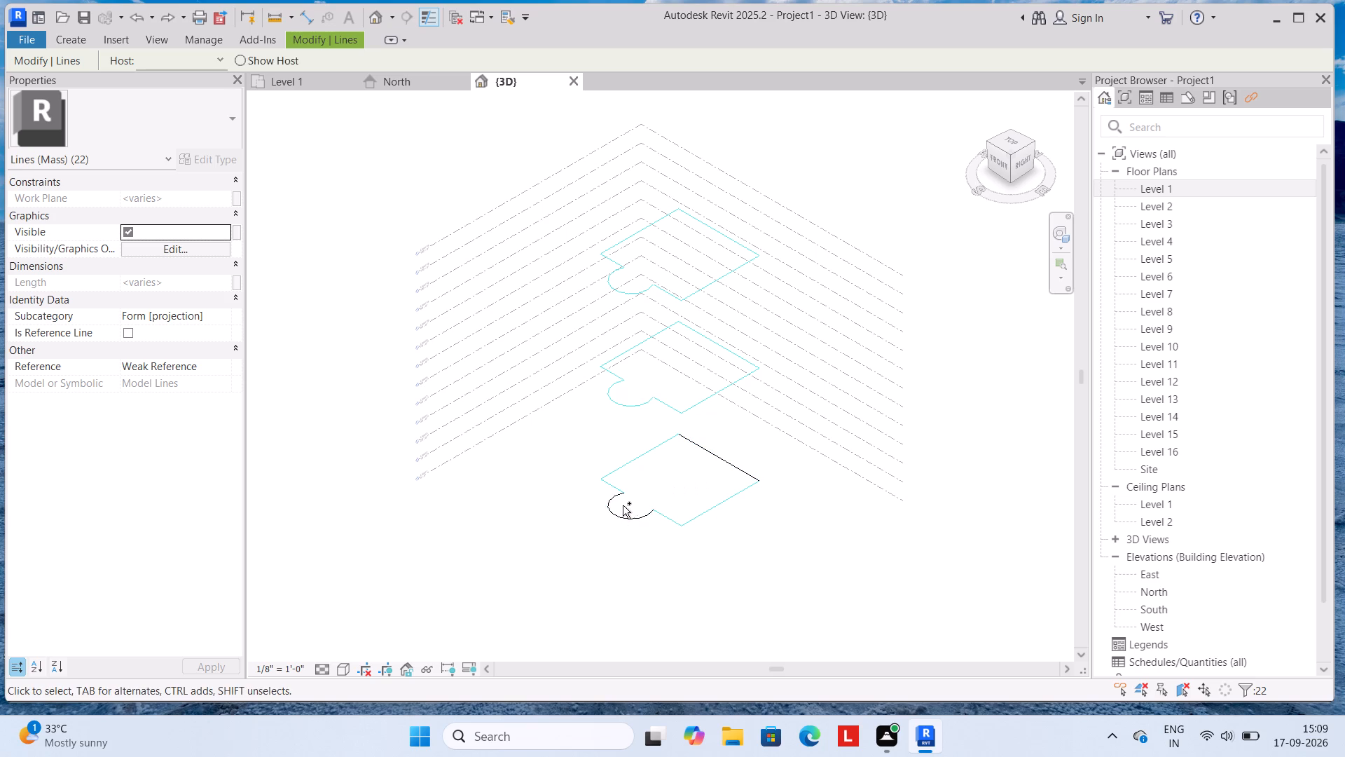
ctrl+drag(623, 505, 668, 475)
Open the Level 1 floor plan and clear the line selection.
click(284, 81)
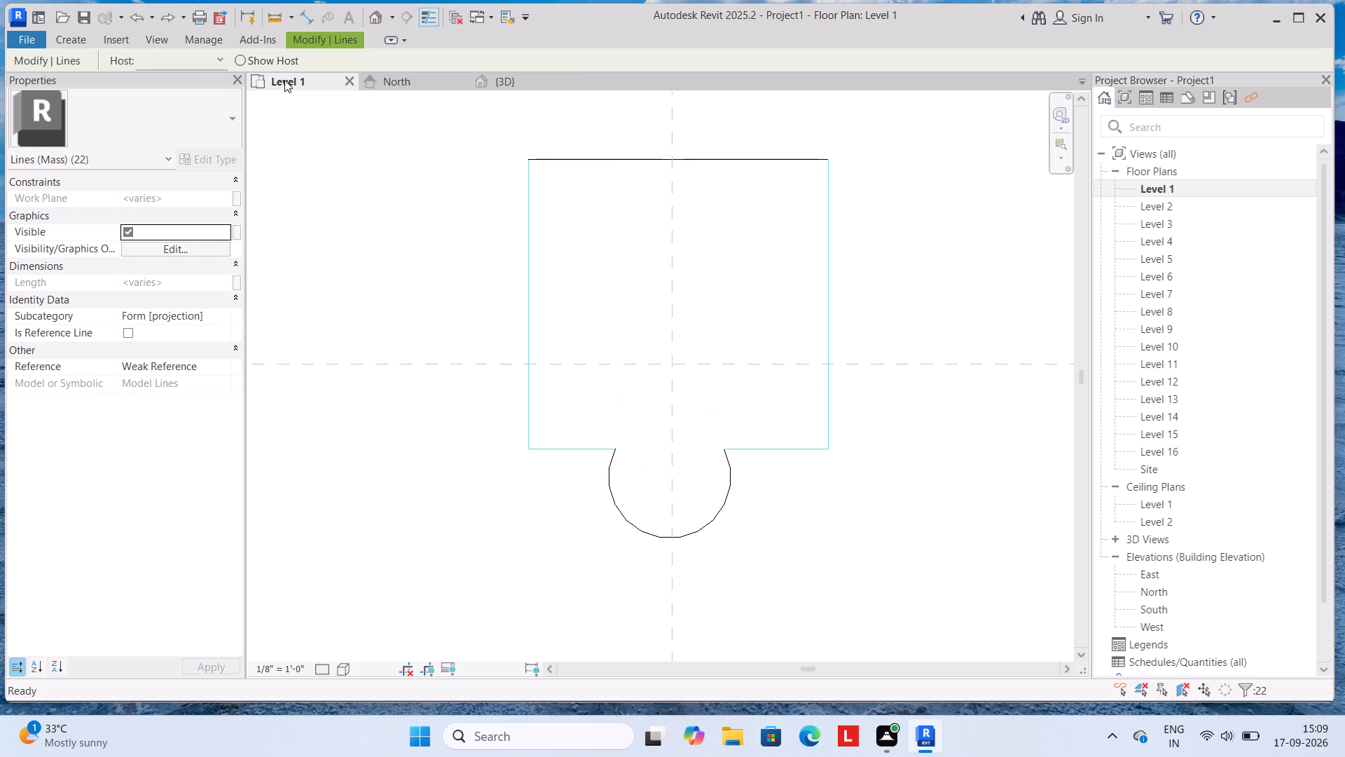
click(602, 164)
key(Escape)
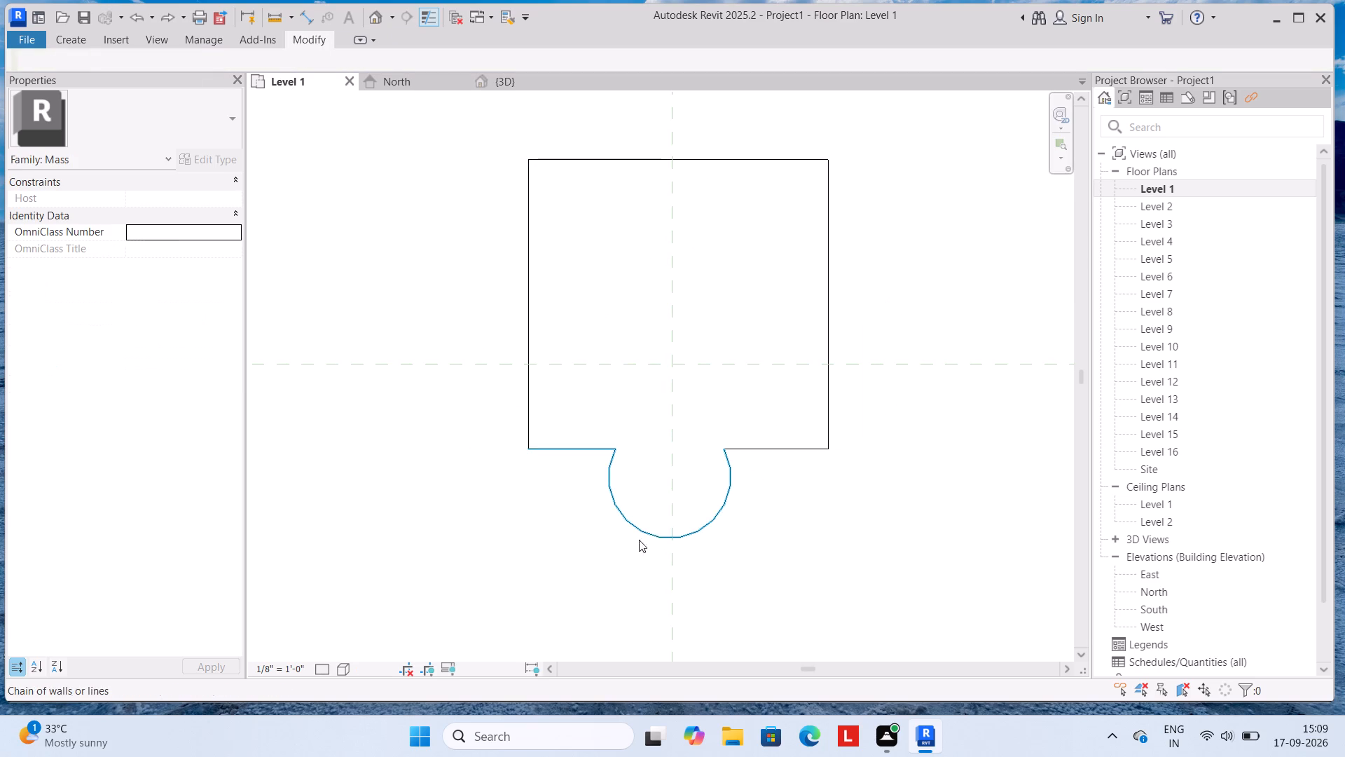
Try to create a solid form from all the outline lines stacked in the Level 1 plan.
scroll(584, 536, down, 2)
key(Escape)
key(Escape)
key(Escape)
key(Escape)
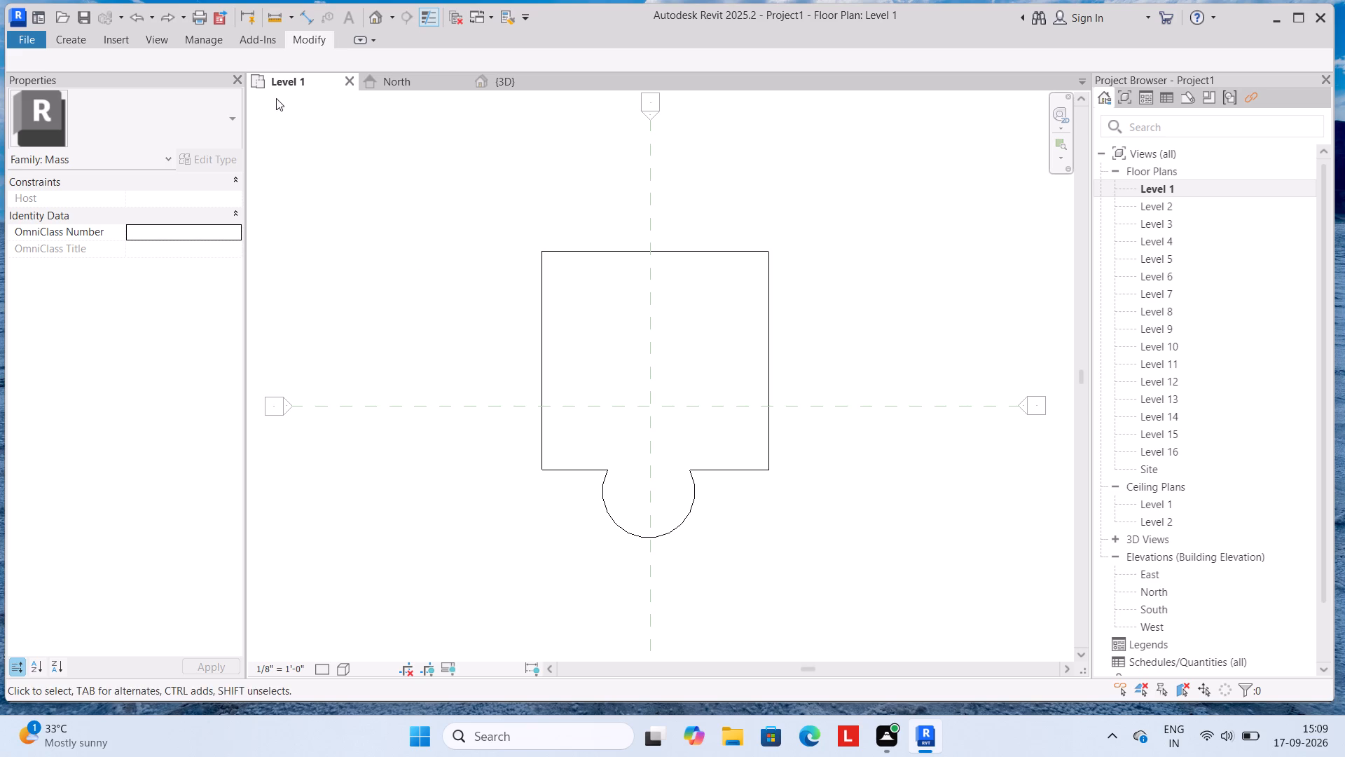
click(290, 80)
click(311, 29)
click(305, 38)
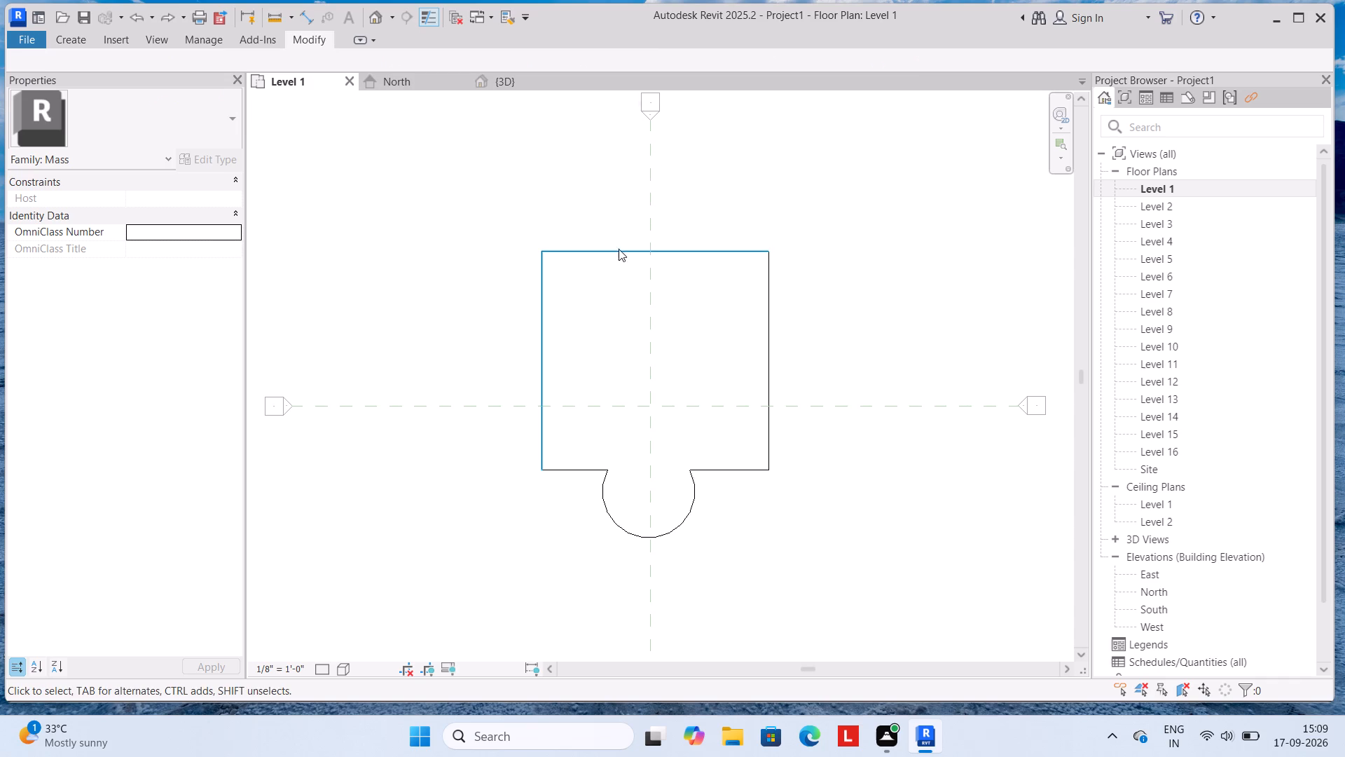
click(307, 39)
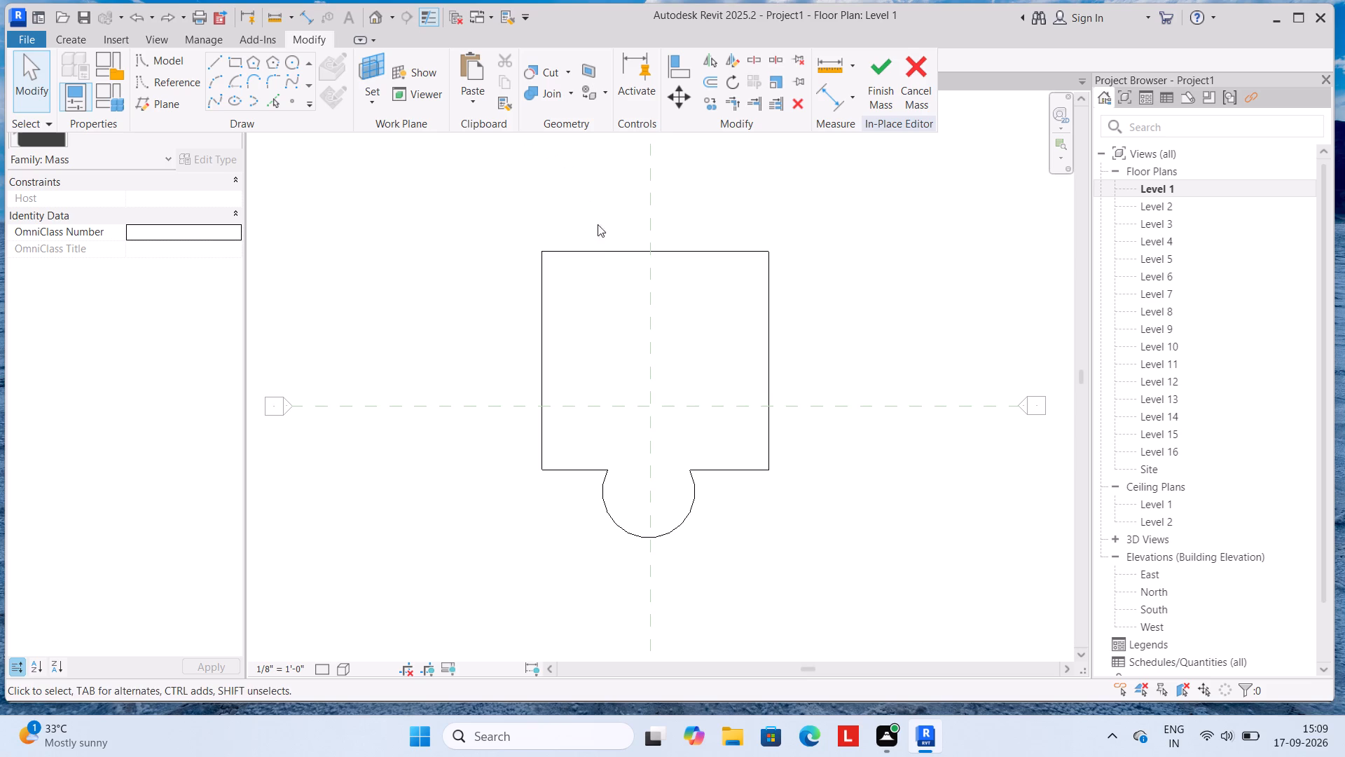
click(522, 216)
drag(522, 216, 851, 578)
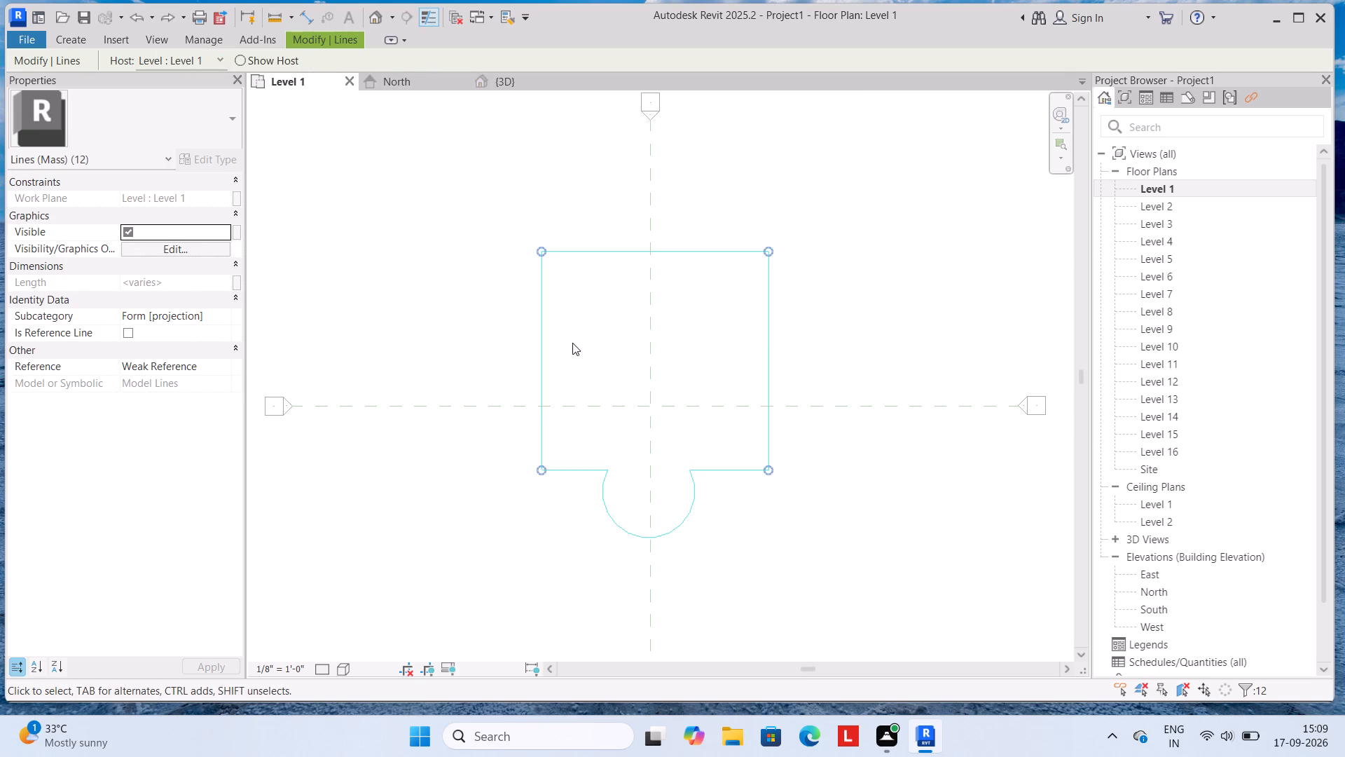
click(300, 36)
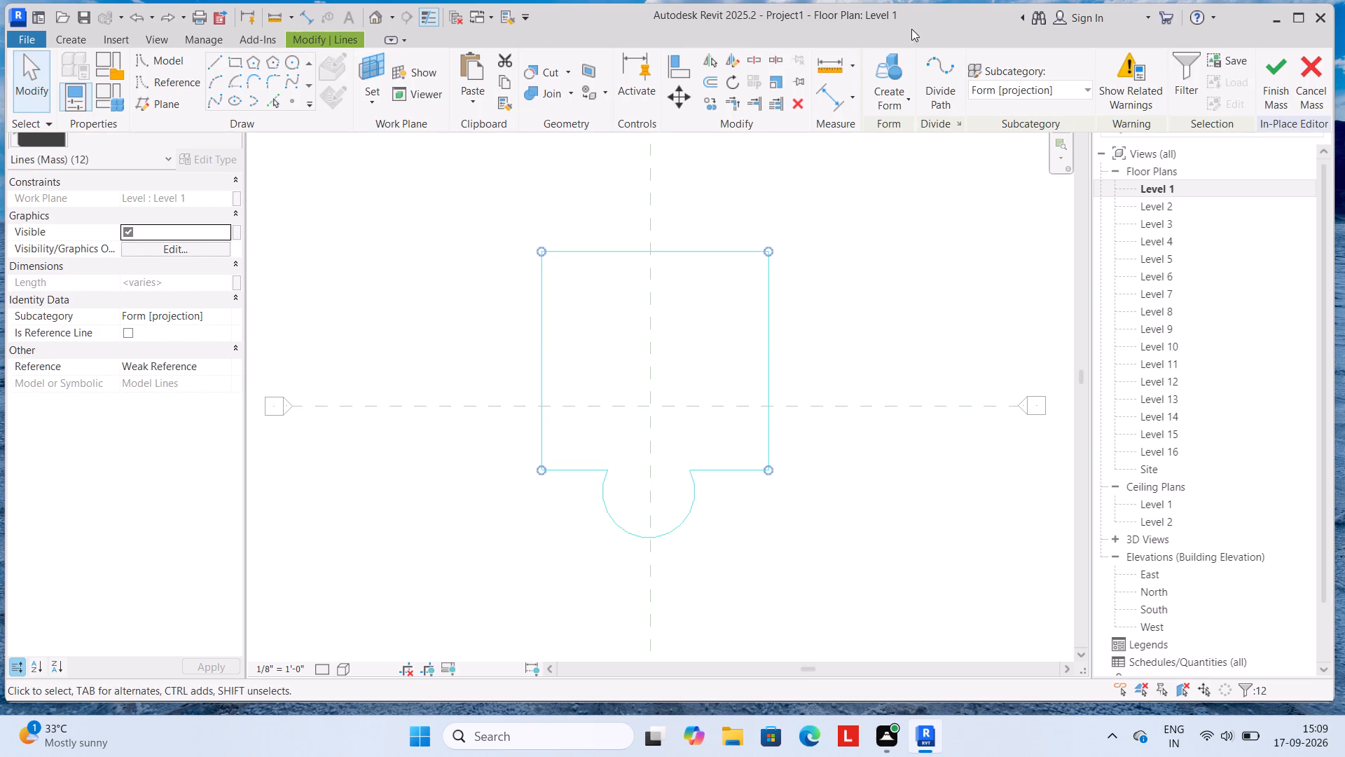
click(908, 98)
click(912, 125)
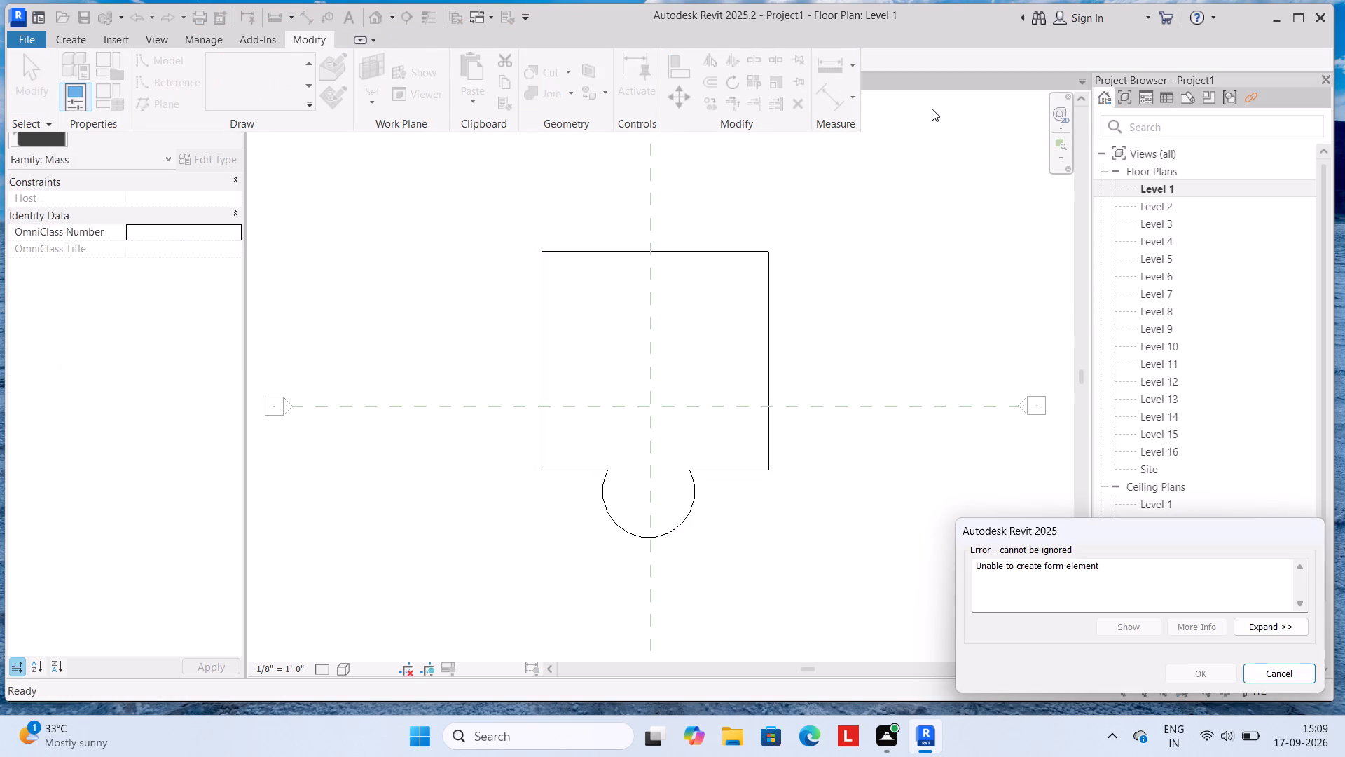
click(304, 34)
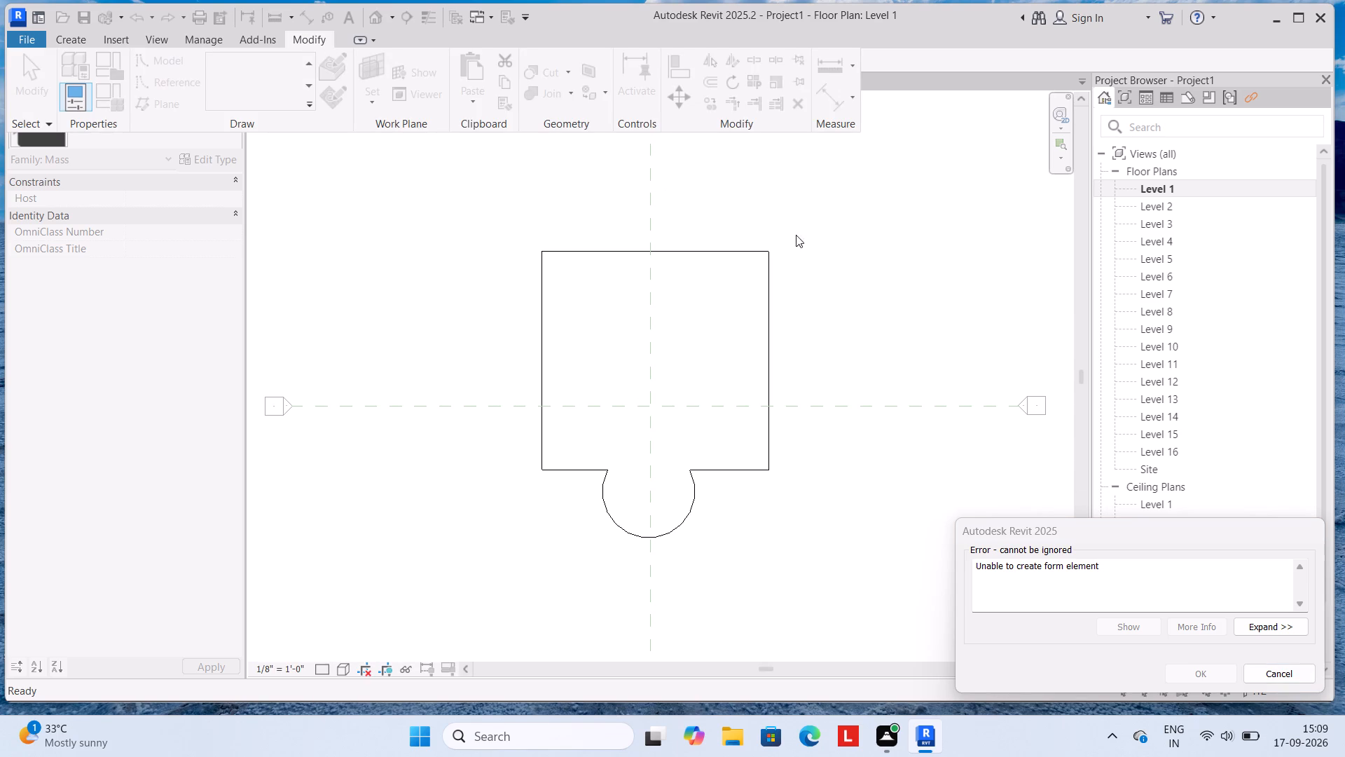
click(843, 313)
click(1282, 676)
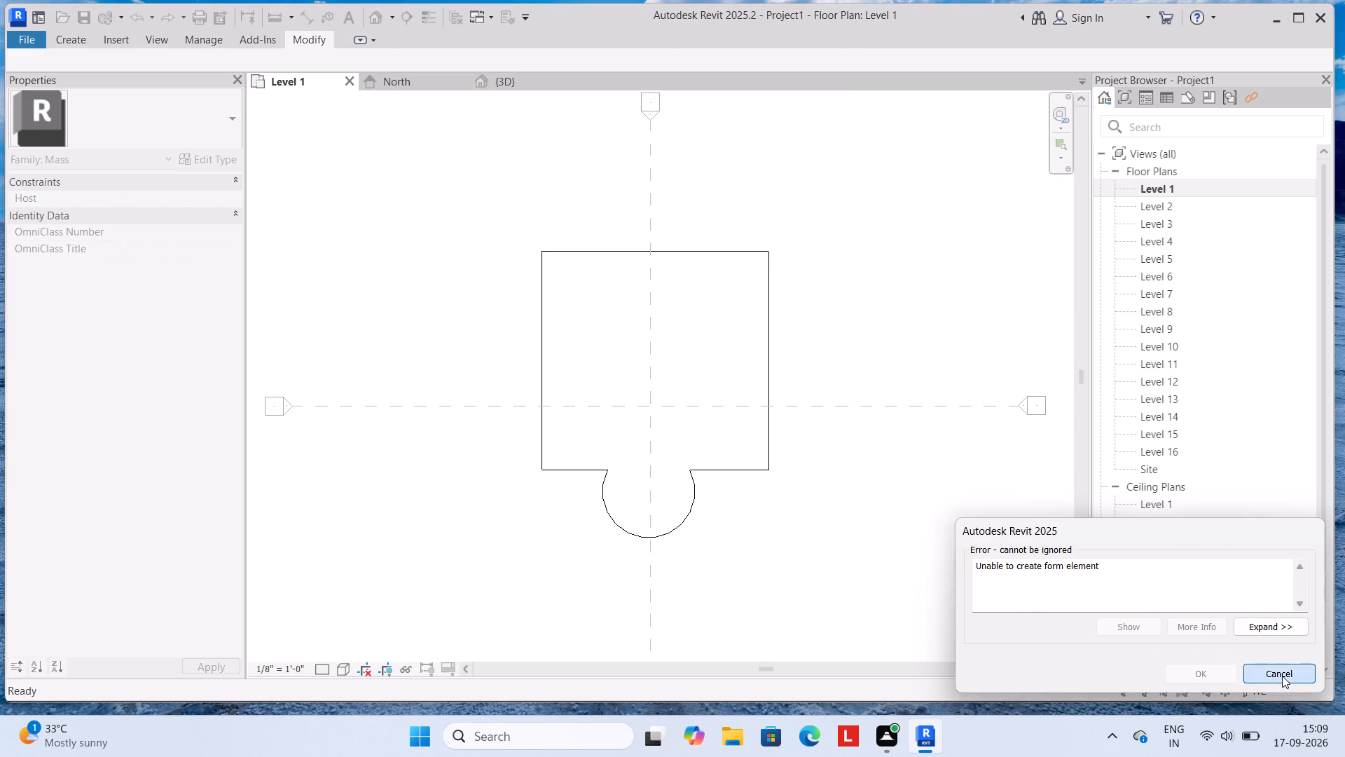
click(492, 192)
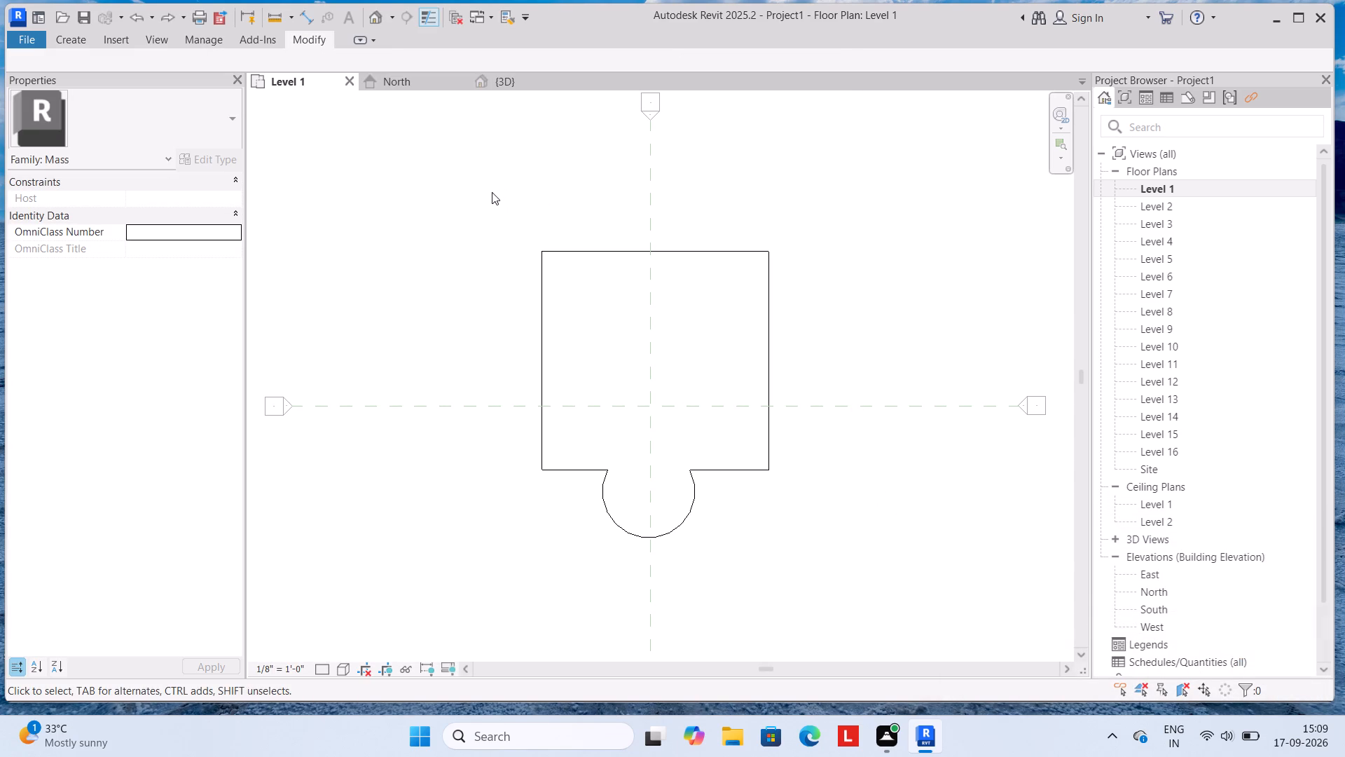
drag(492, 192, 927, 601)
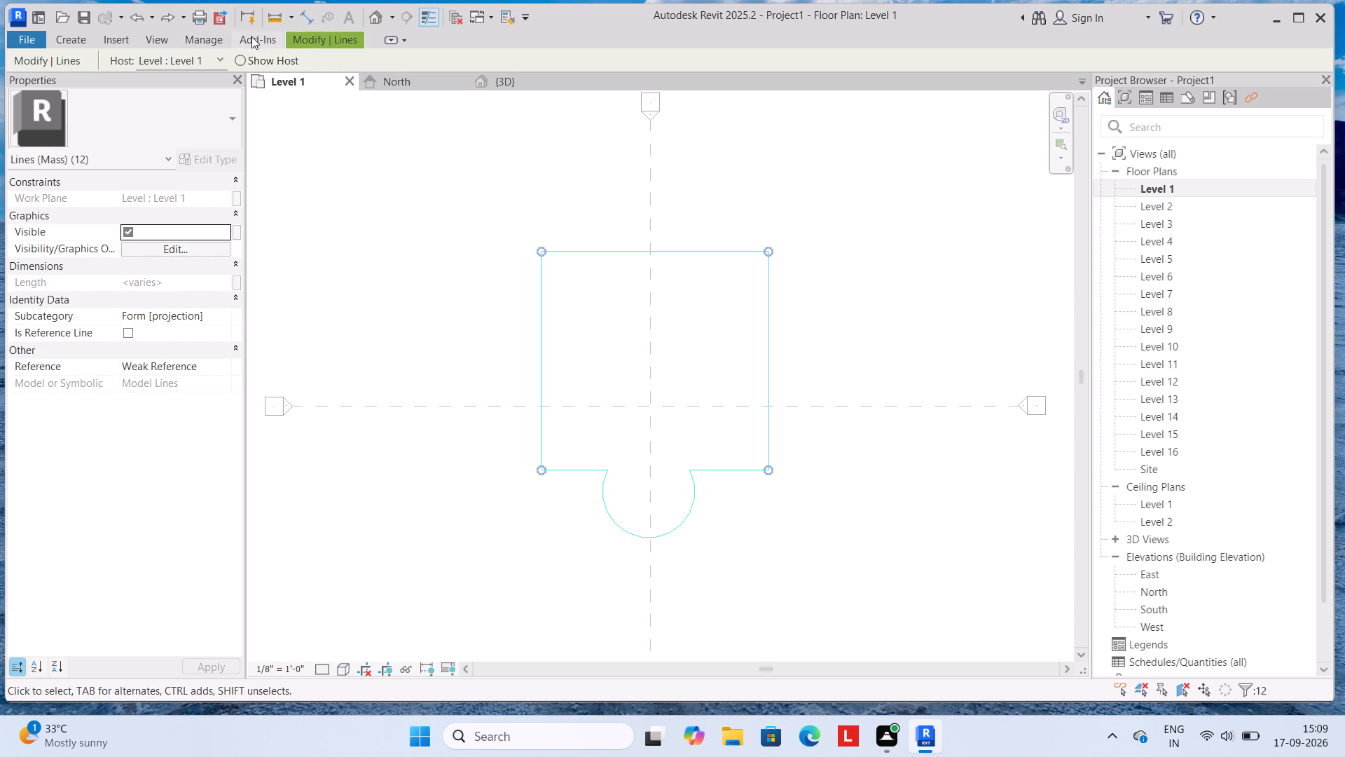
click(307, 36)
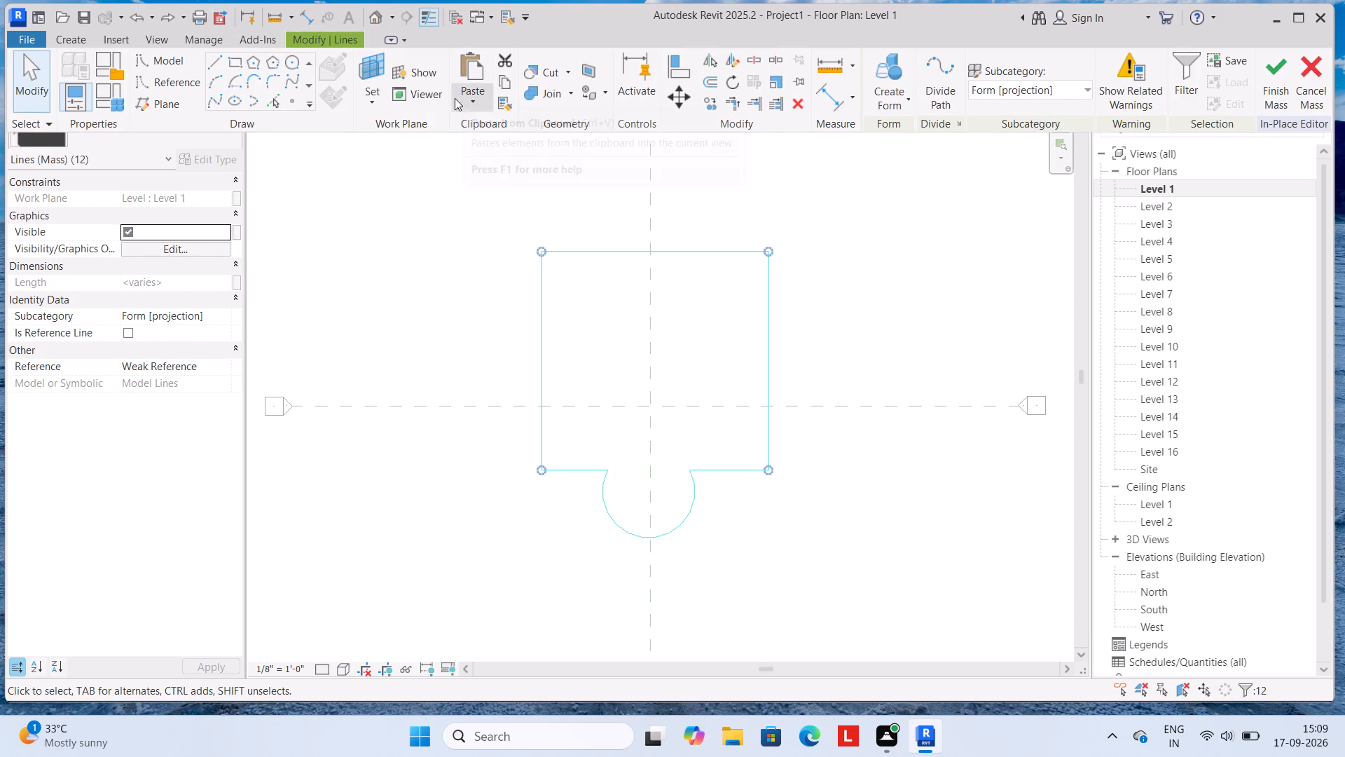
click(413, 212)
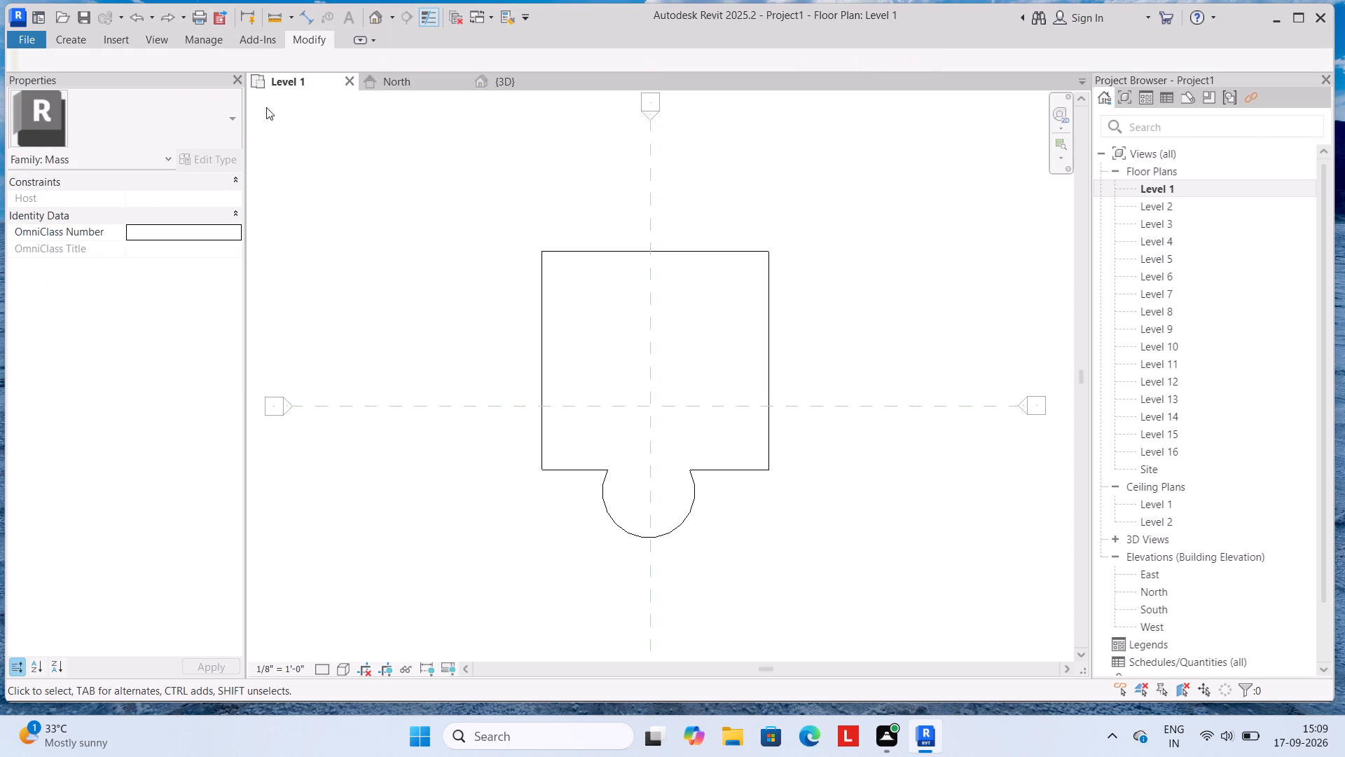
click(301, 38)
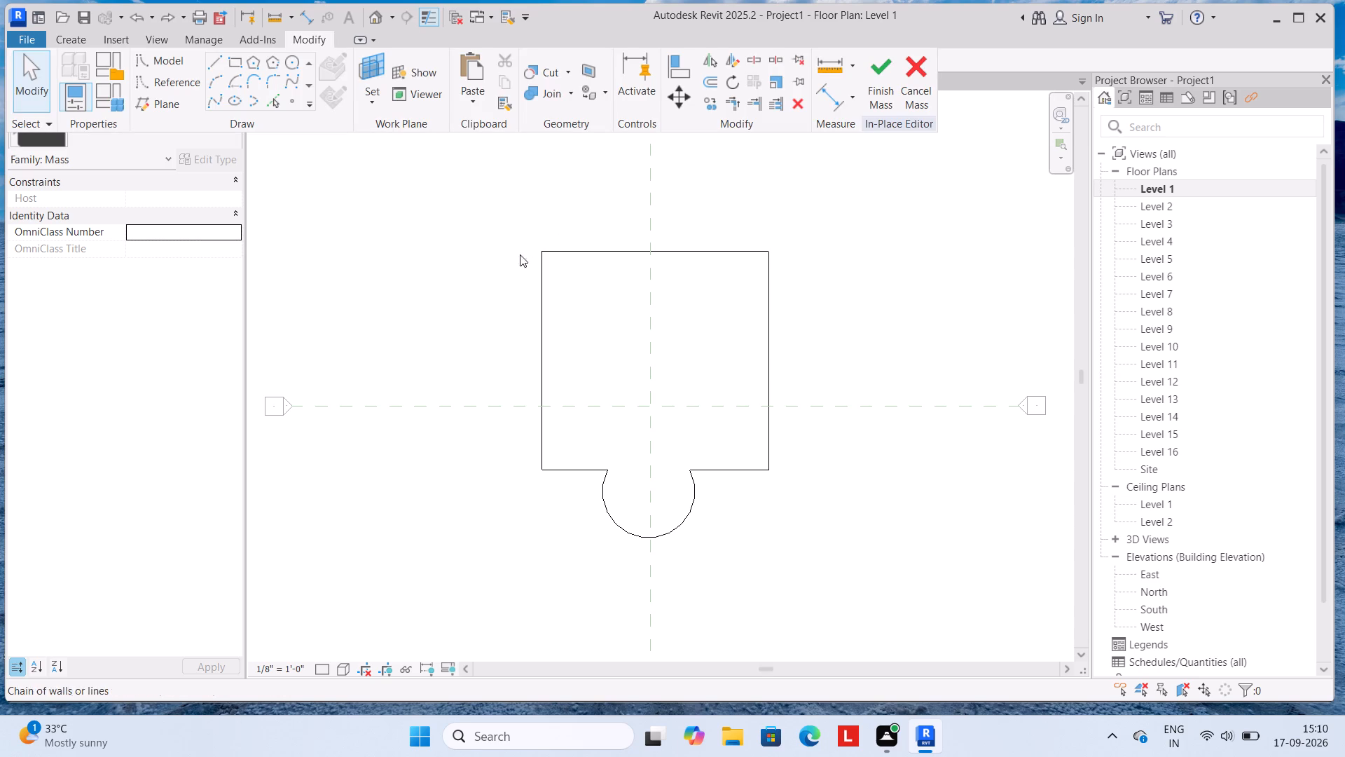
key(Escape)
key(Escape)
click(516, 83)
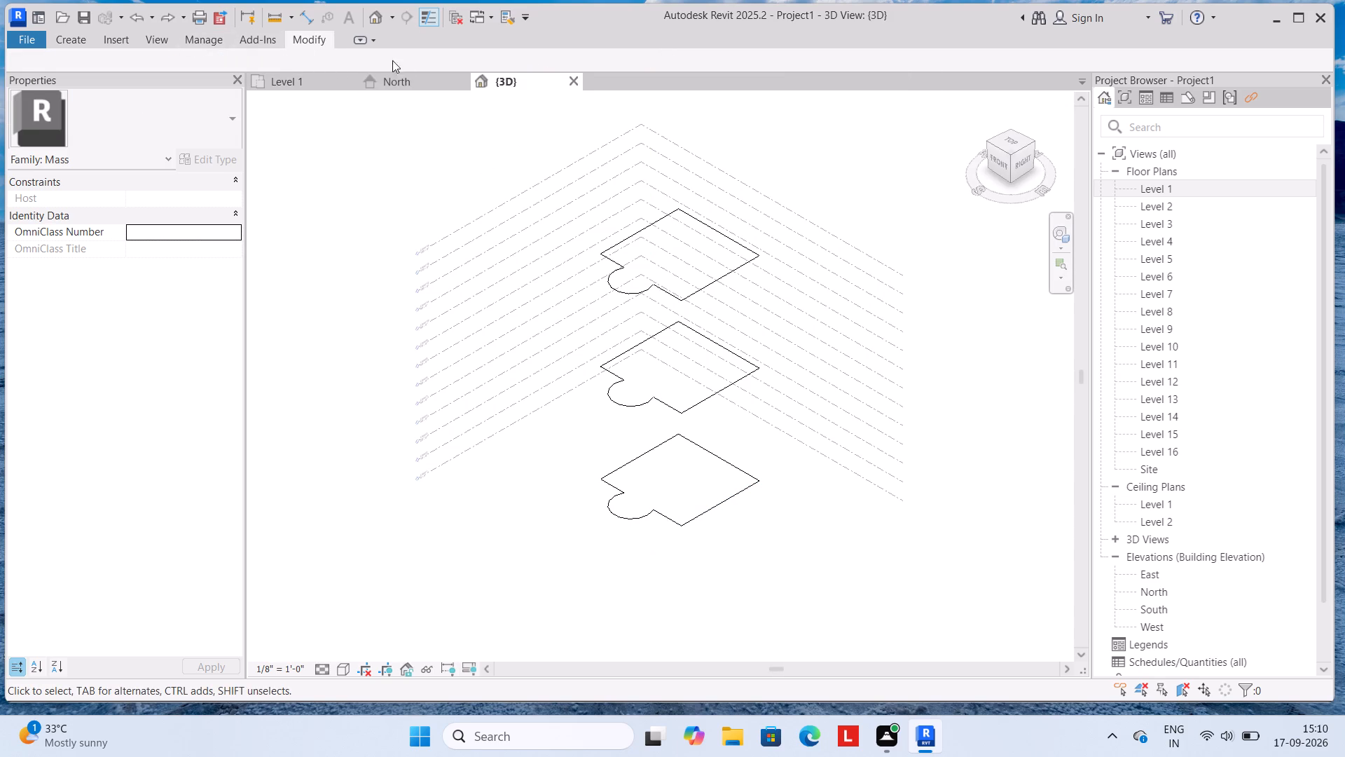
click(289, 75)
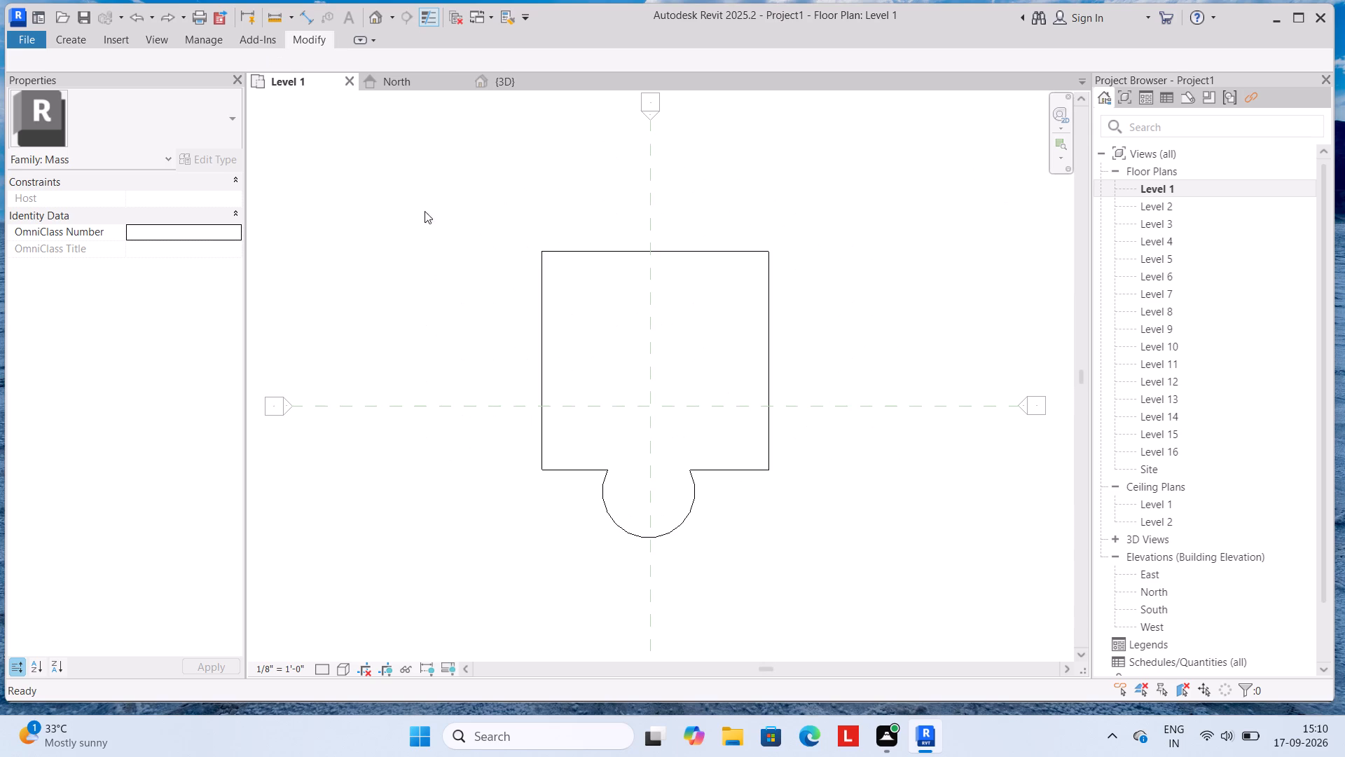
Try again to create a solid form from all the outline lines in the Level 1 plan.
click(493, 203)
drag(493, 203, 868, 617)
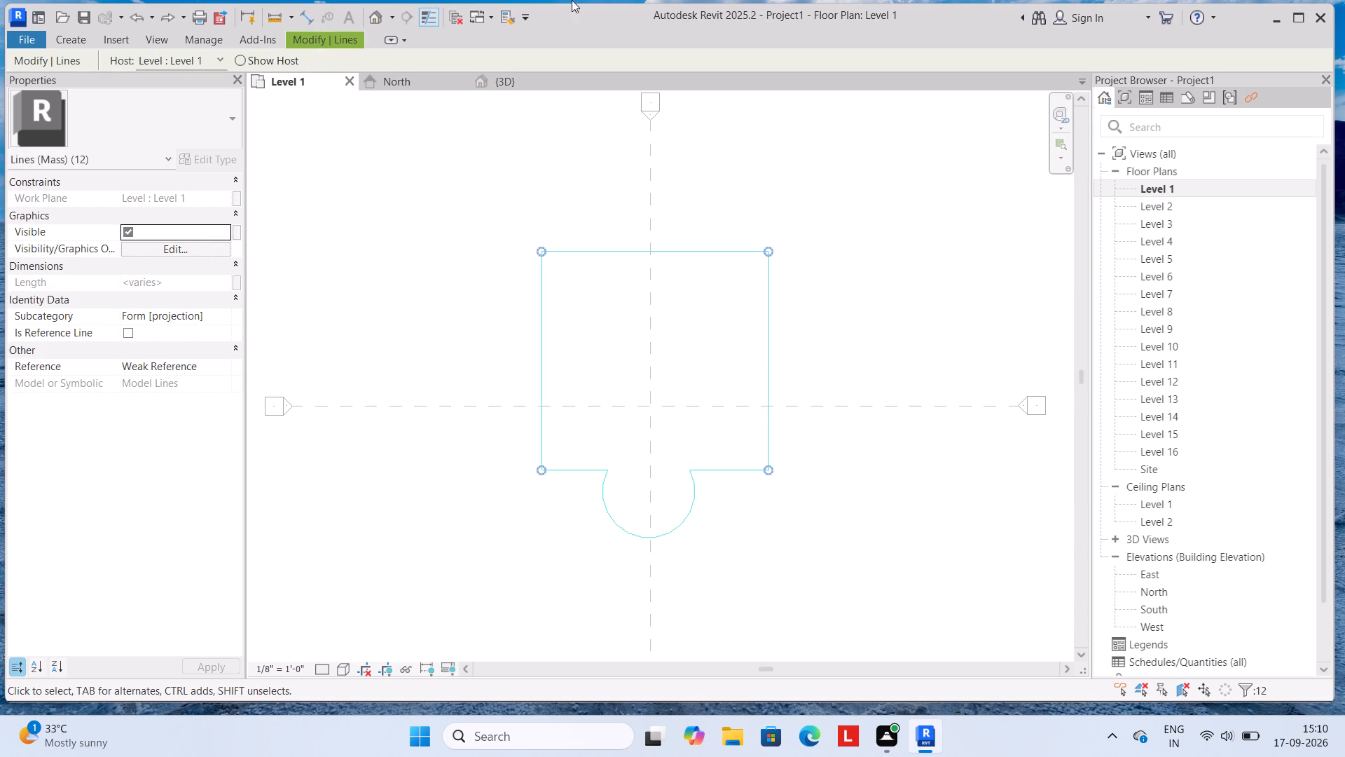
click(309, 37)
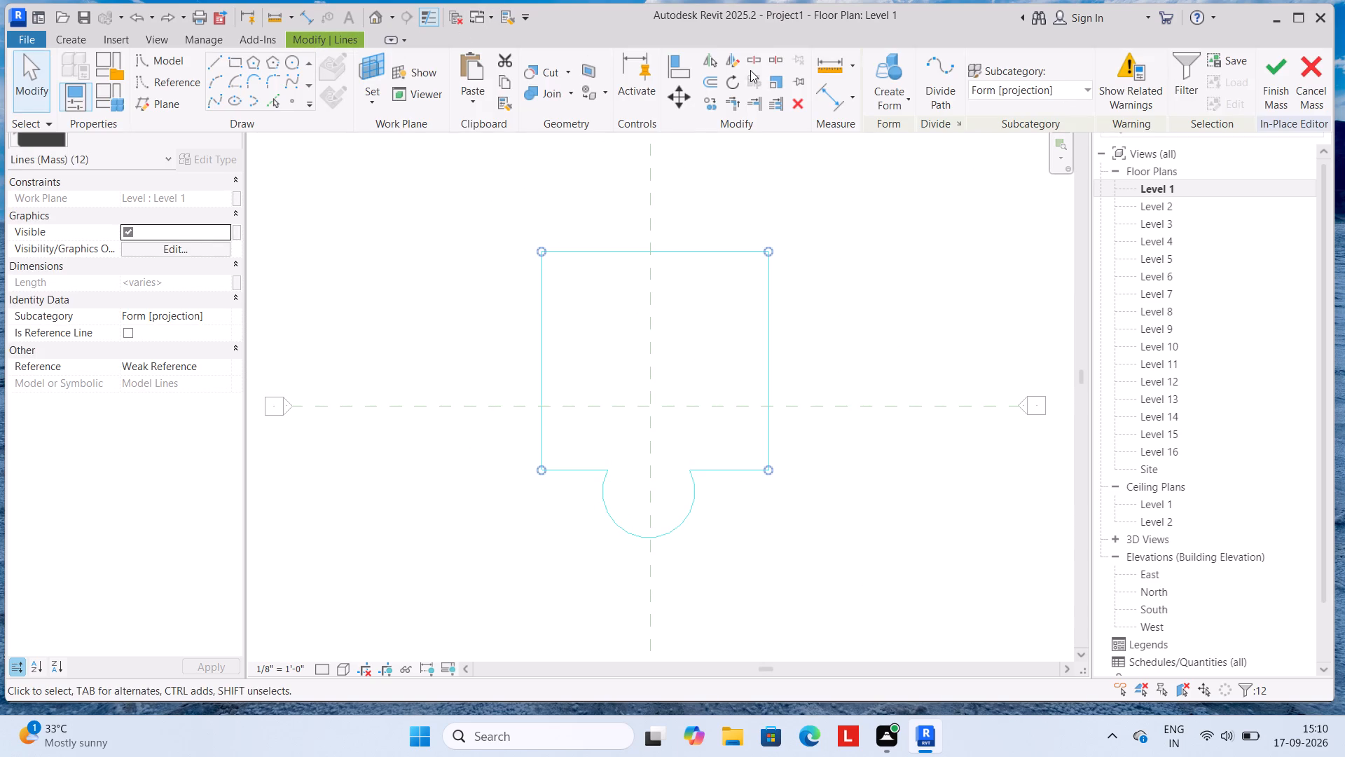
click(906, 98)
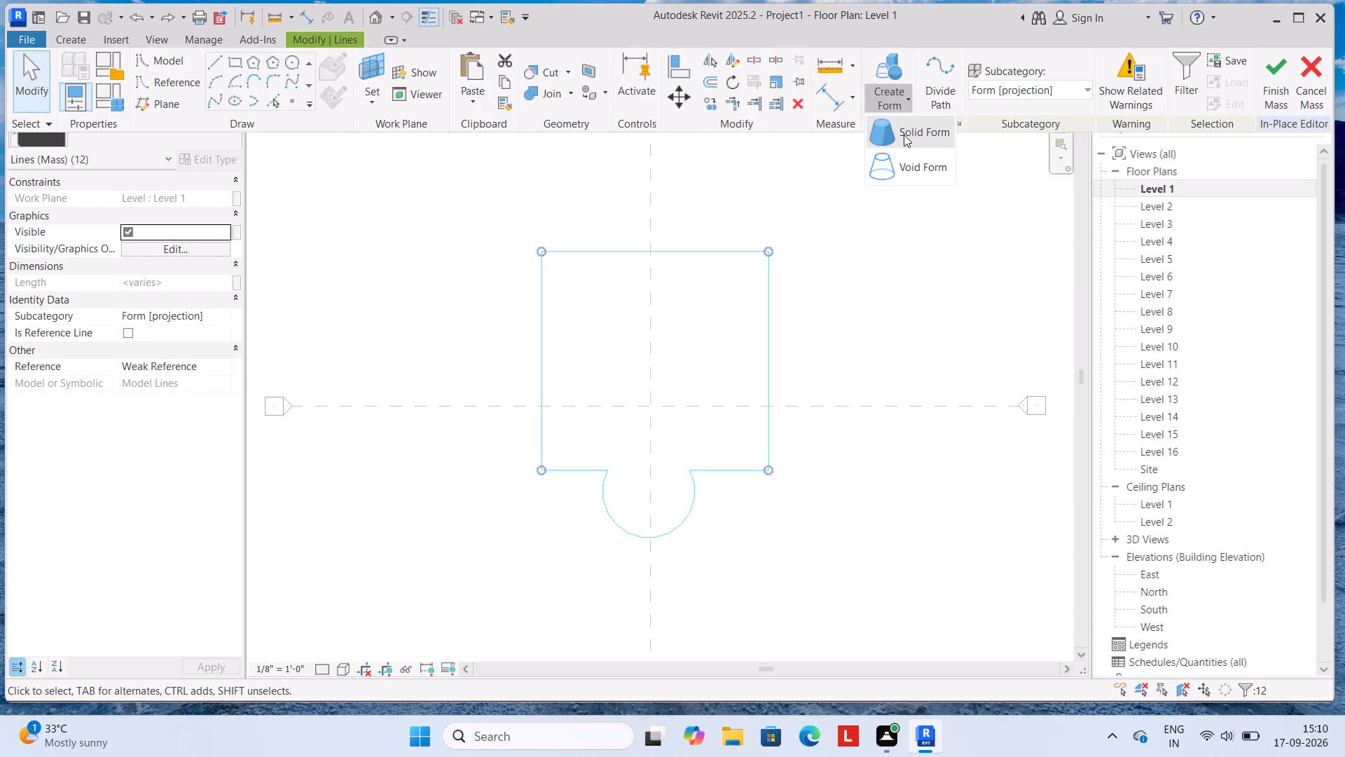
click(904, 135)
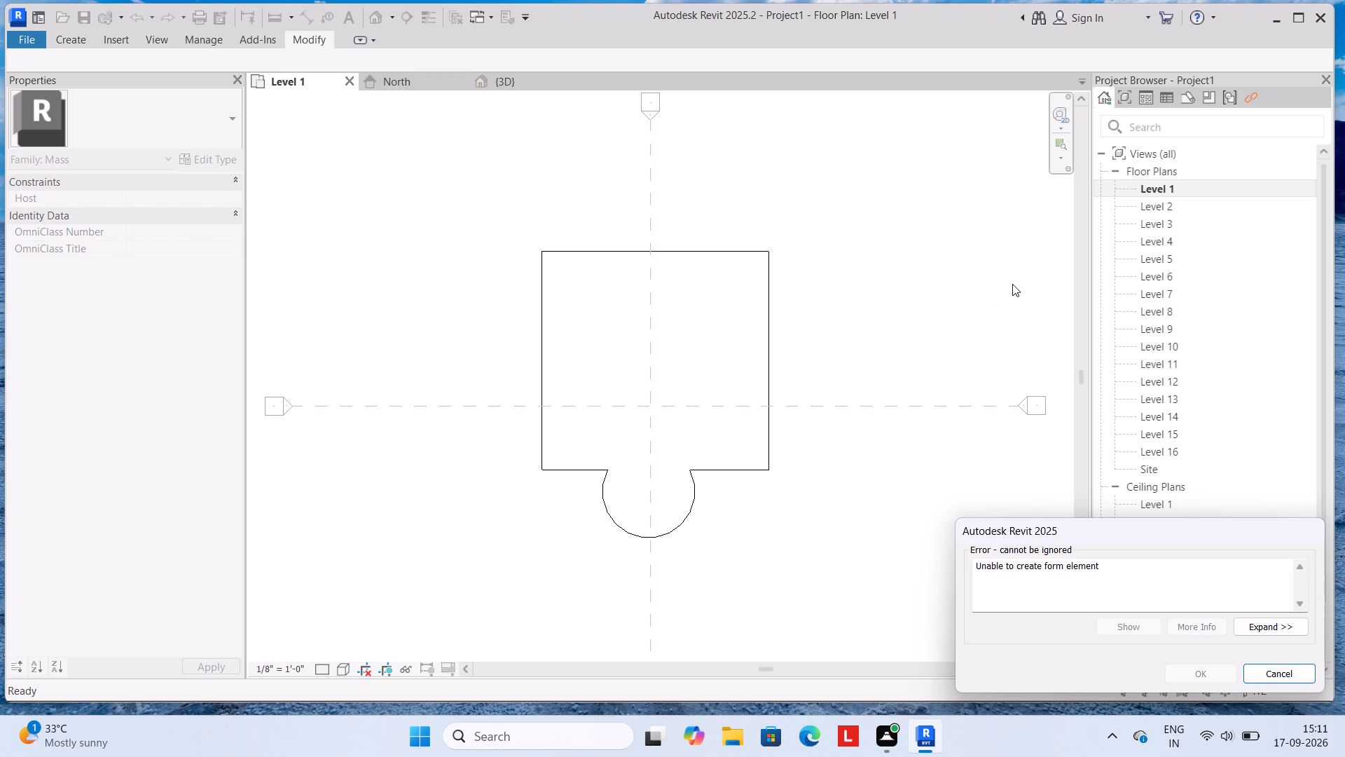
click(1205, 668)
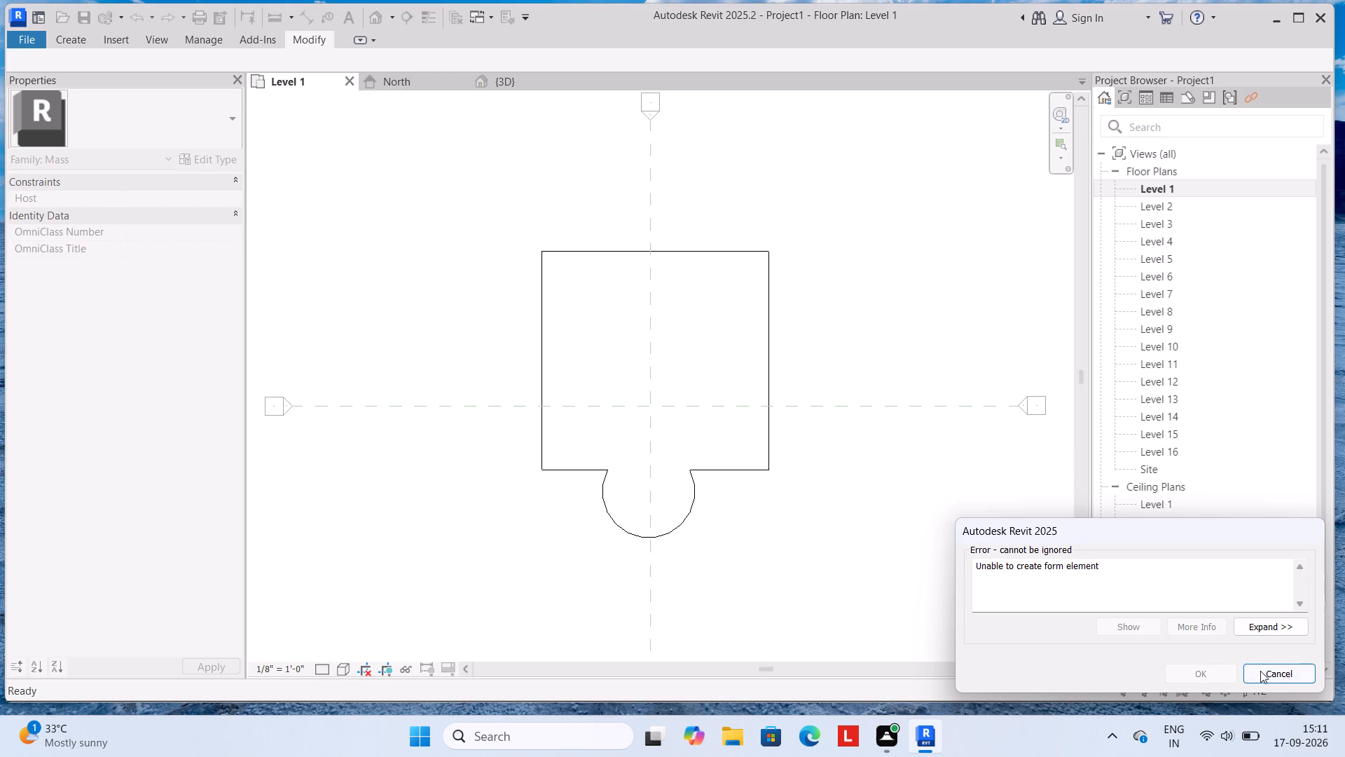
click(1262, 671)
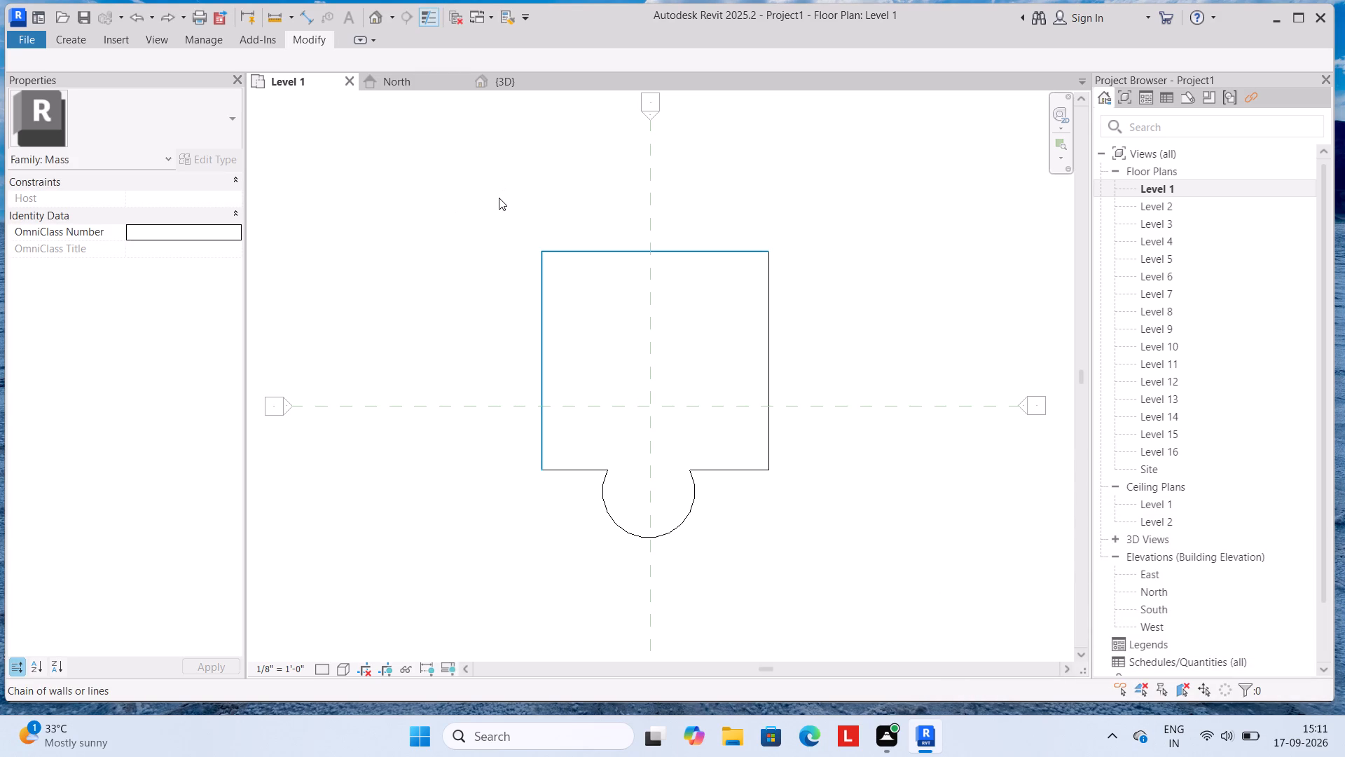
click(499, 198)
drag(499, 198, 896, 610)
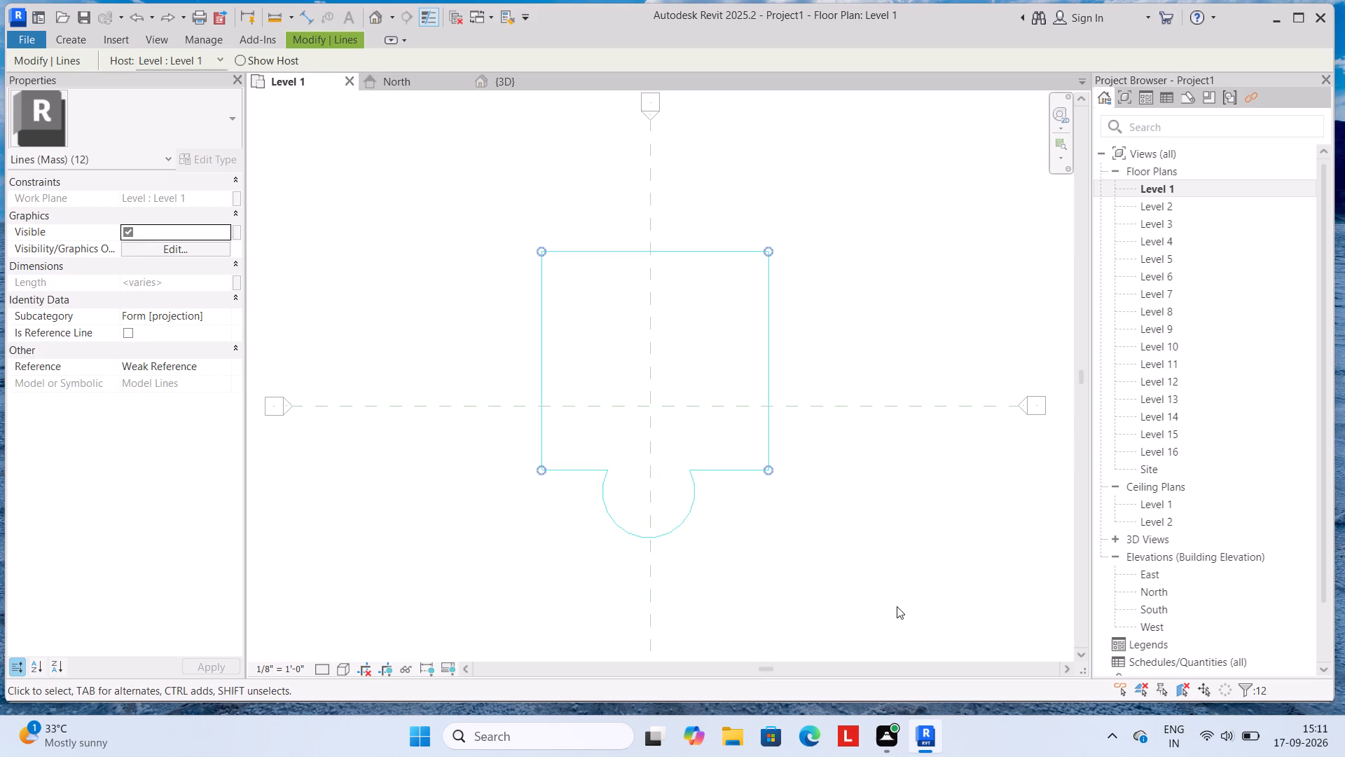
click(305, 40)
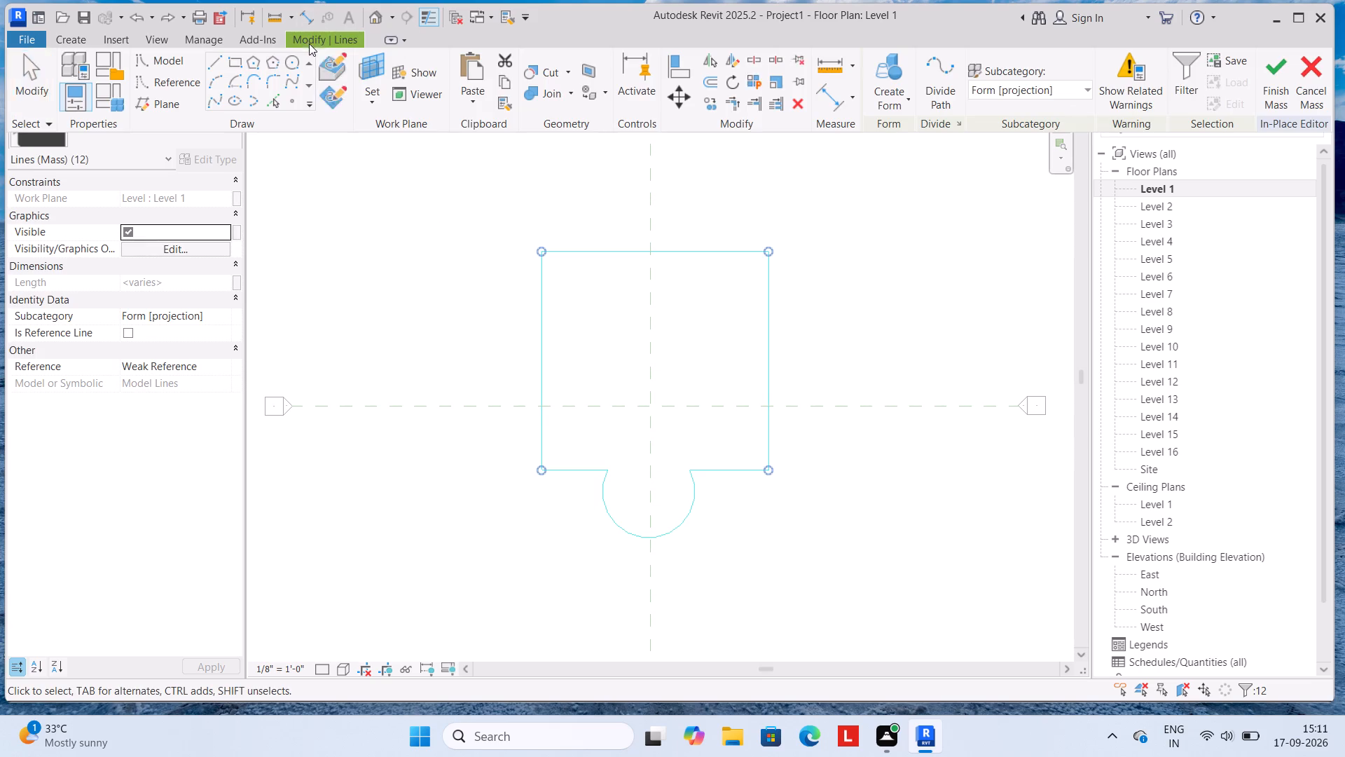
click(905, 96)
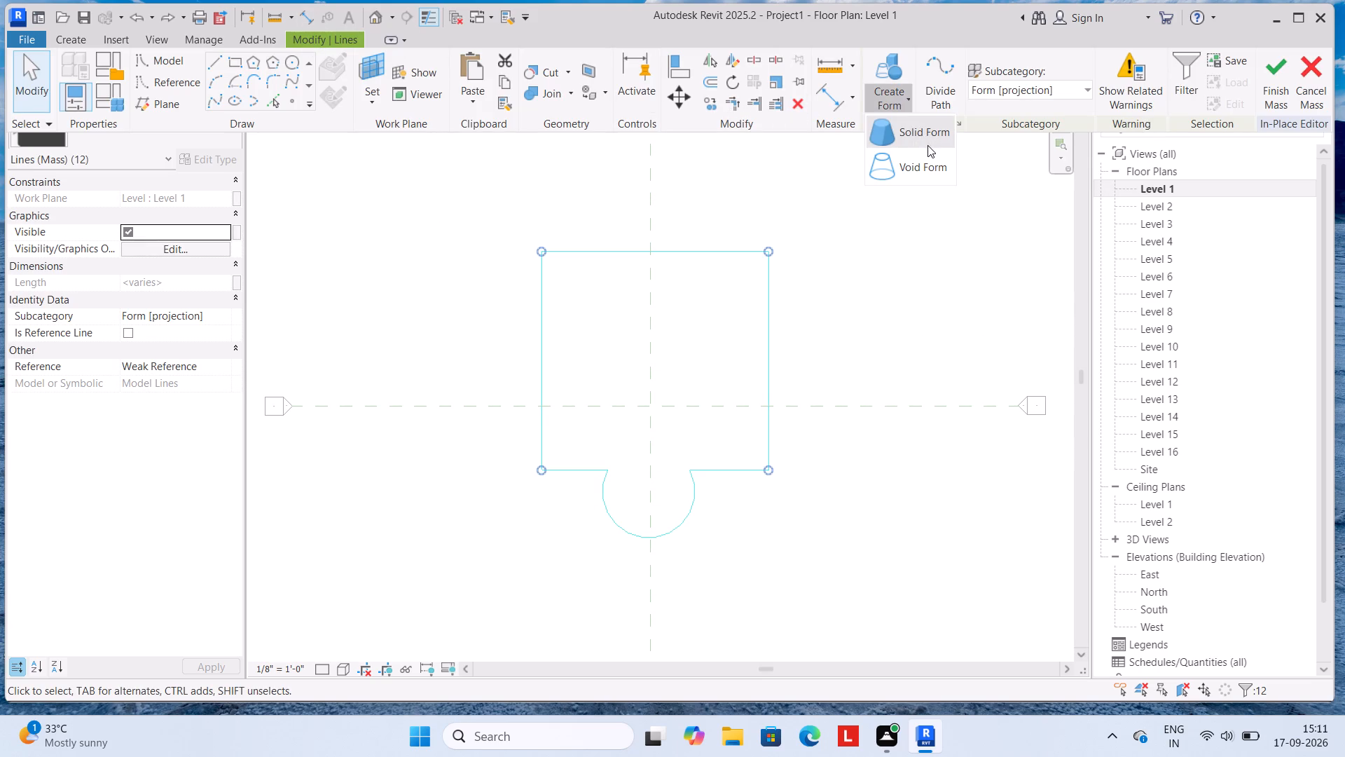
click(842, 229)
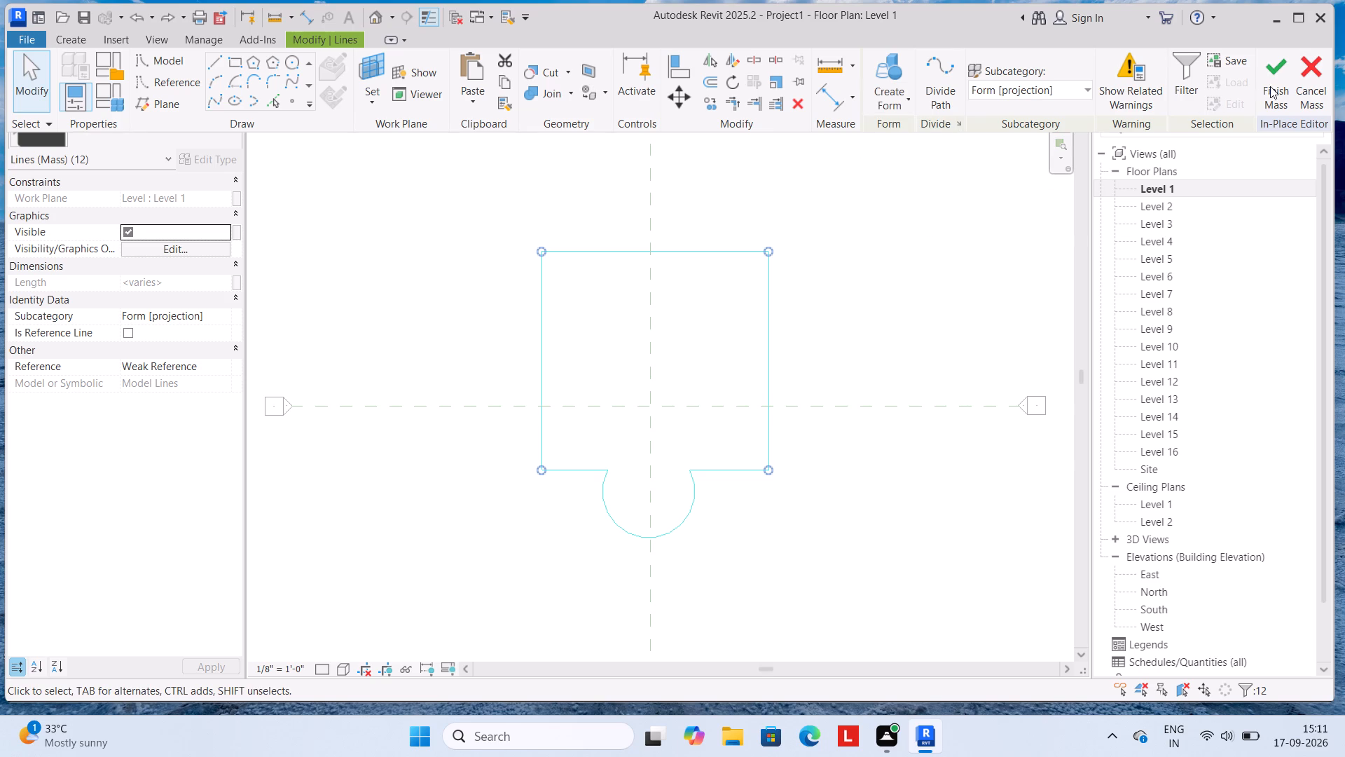
Cancel the in-place mass and discard the changes made to it.
click(1307, 71)
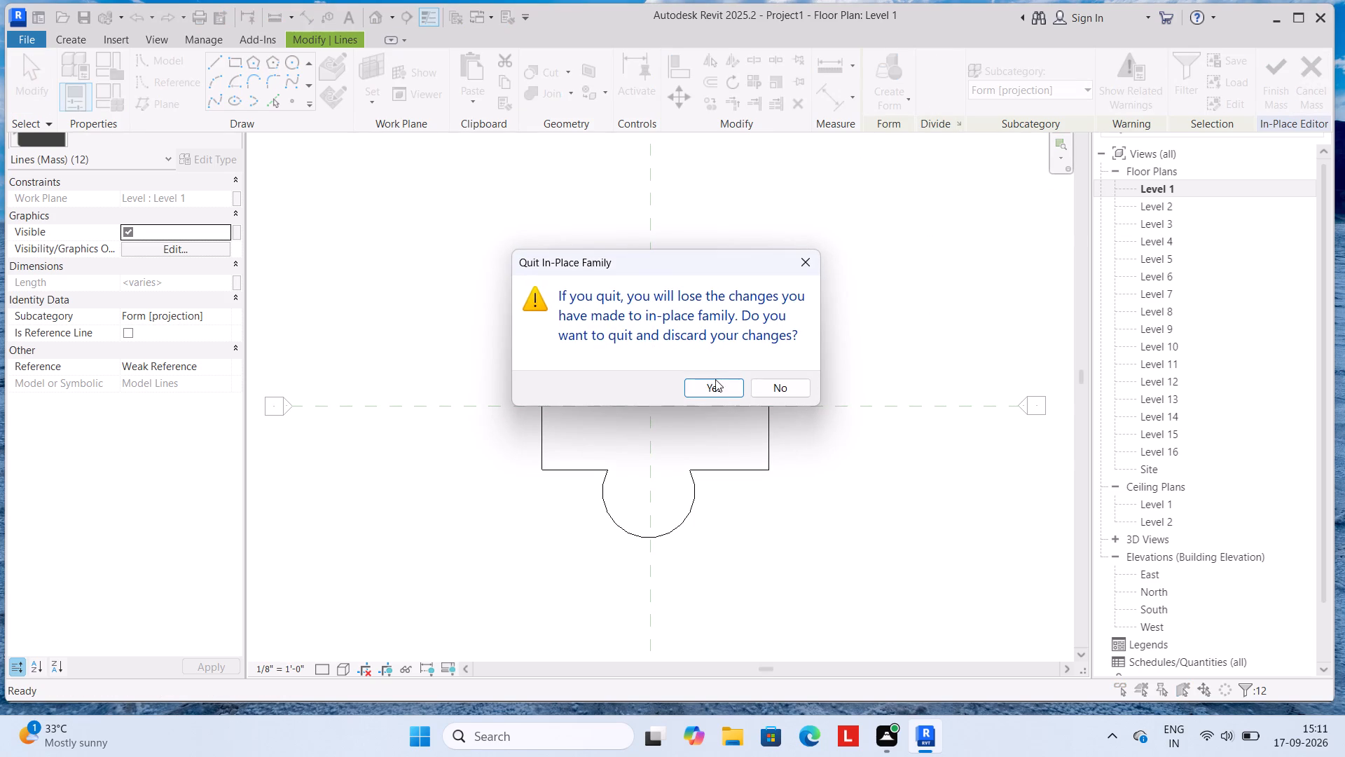
click(717, 382)
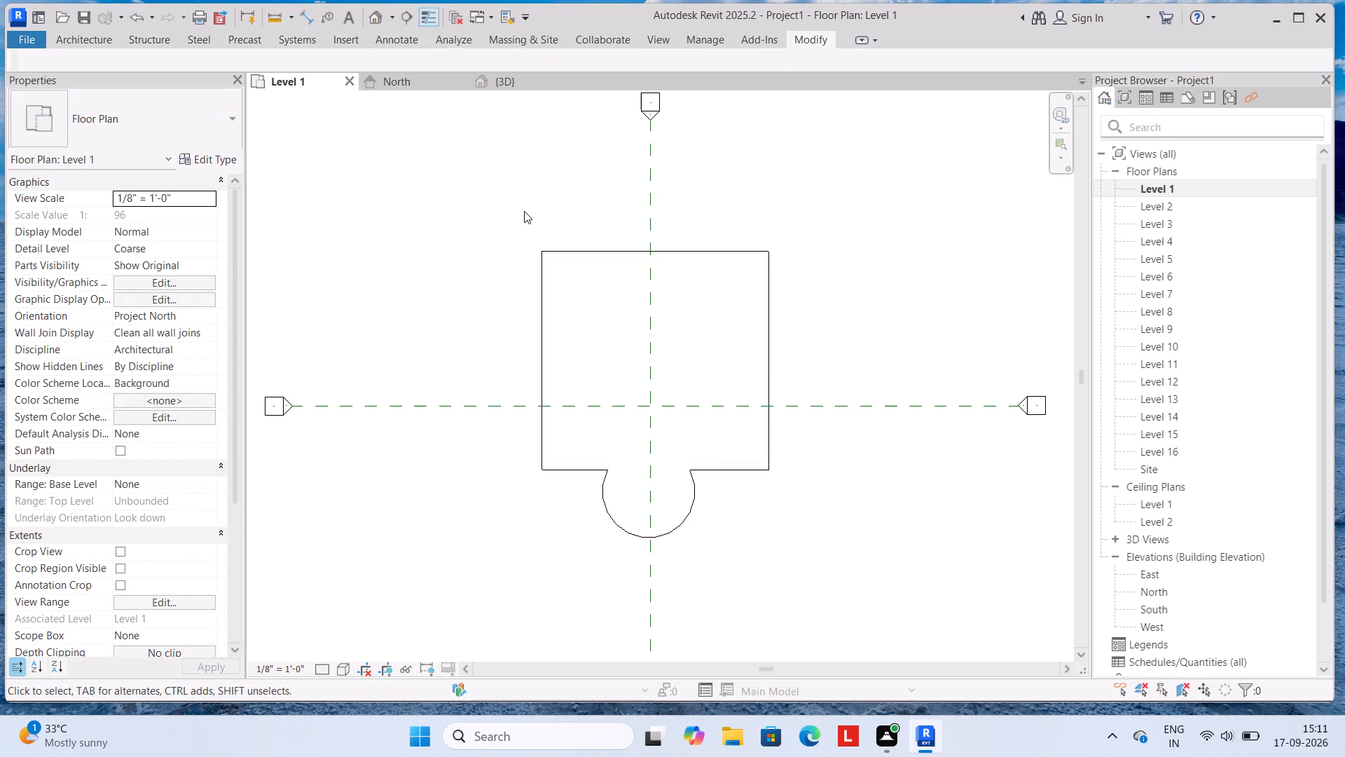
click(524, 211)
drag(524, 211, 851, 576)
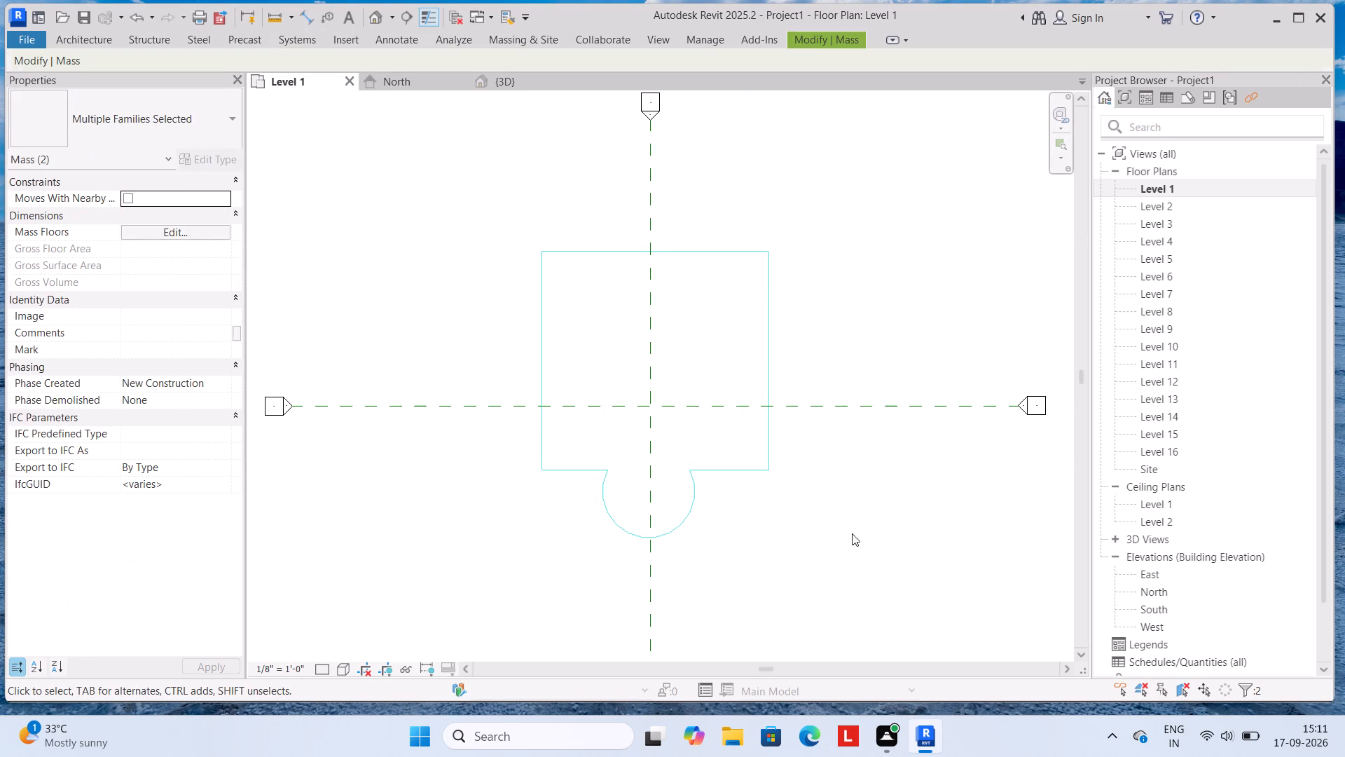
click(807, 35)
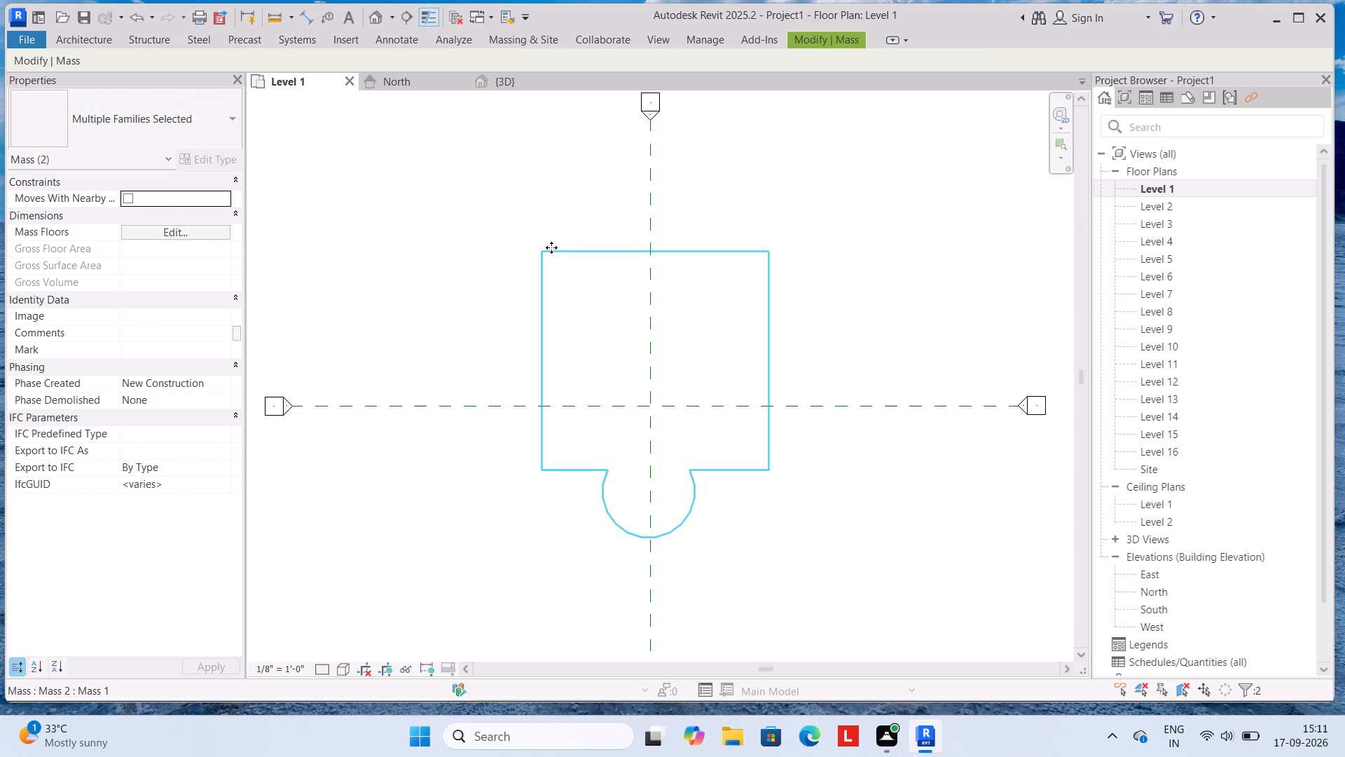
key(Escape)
Delete the horizontal and vertical reference planes and the two remaining overlapping mass outlines from the Level 1 plan.
click(359, 408)
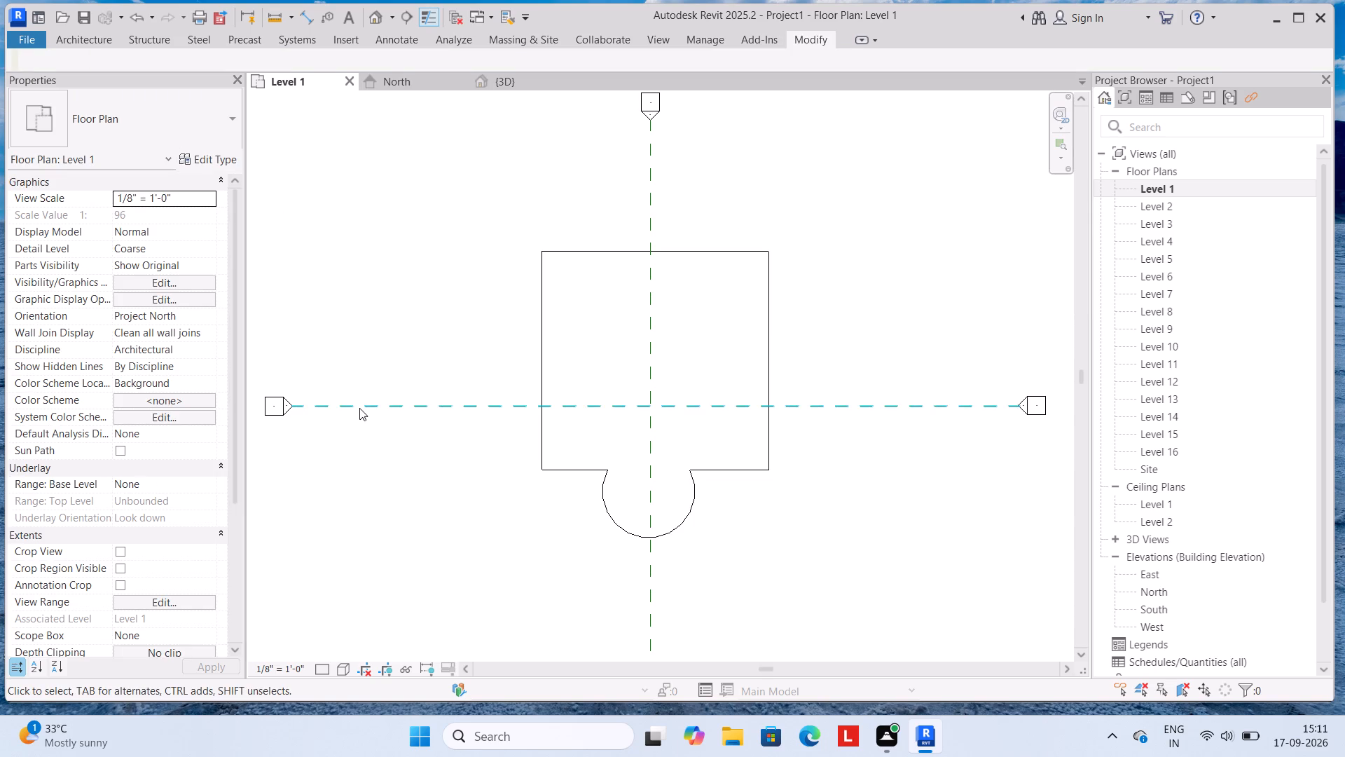
key(Delete)
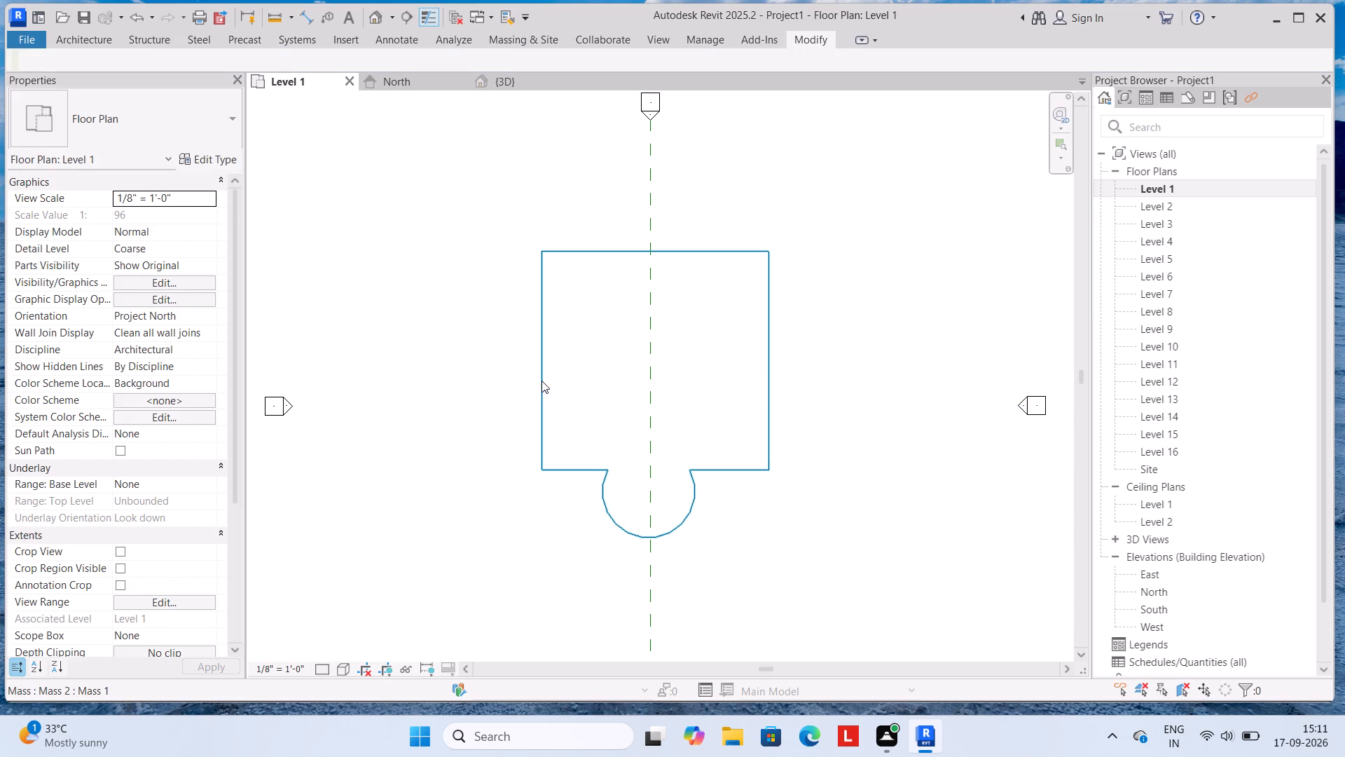
click(543, 379)
key(Delete)
click(656, 328)
key(Delete)
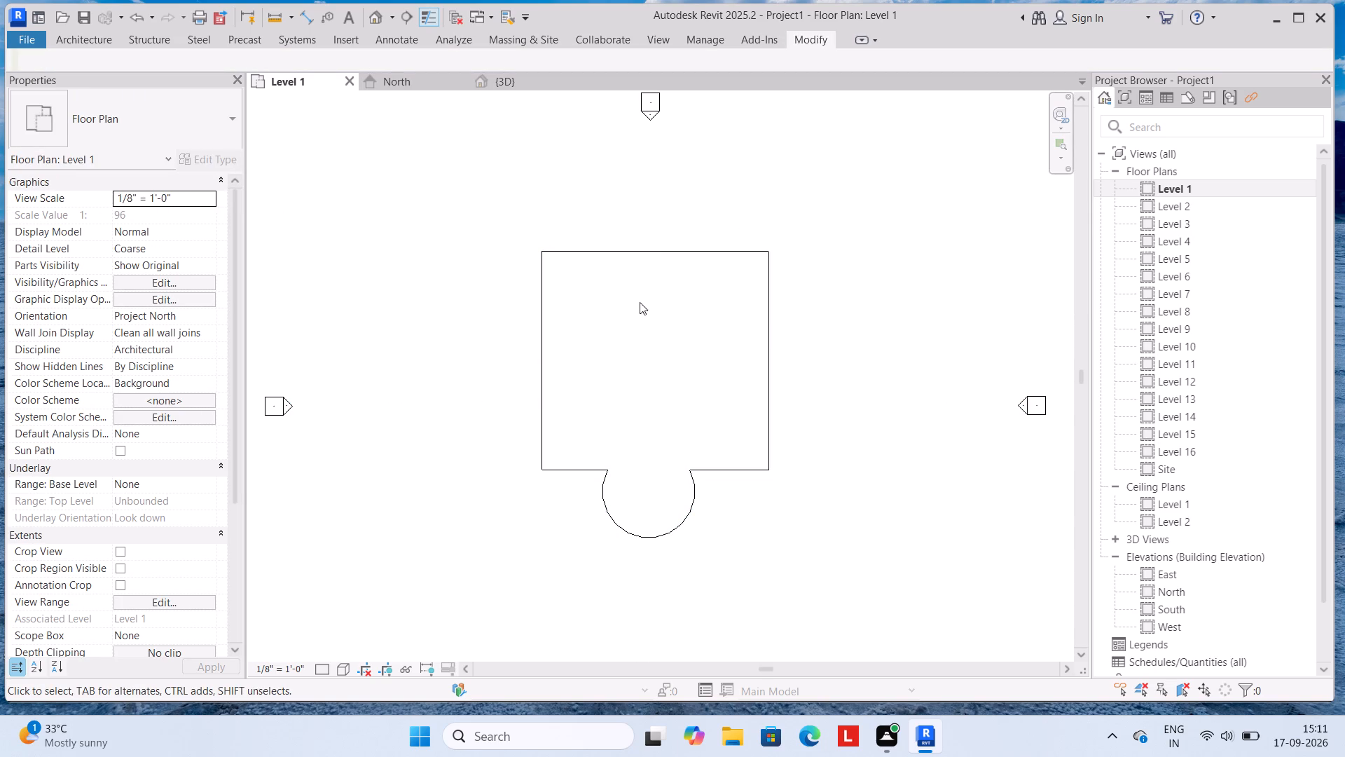
click(654, 255)
key(Delete)
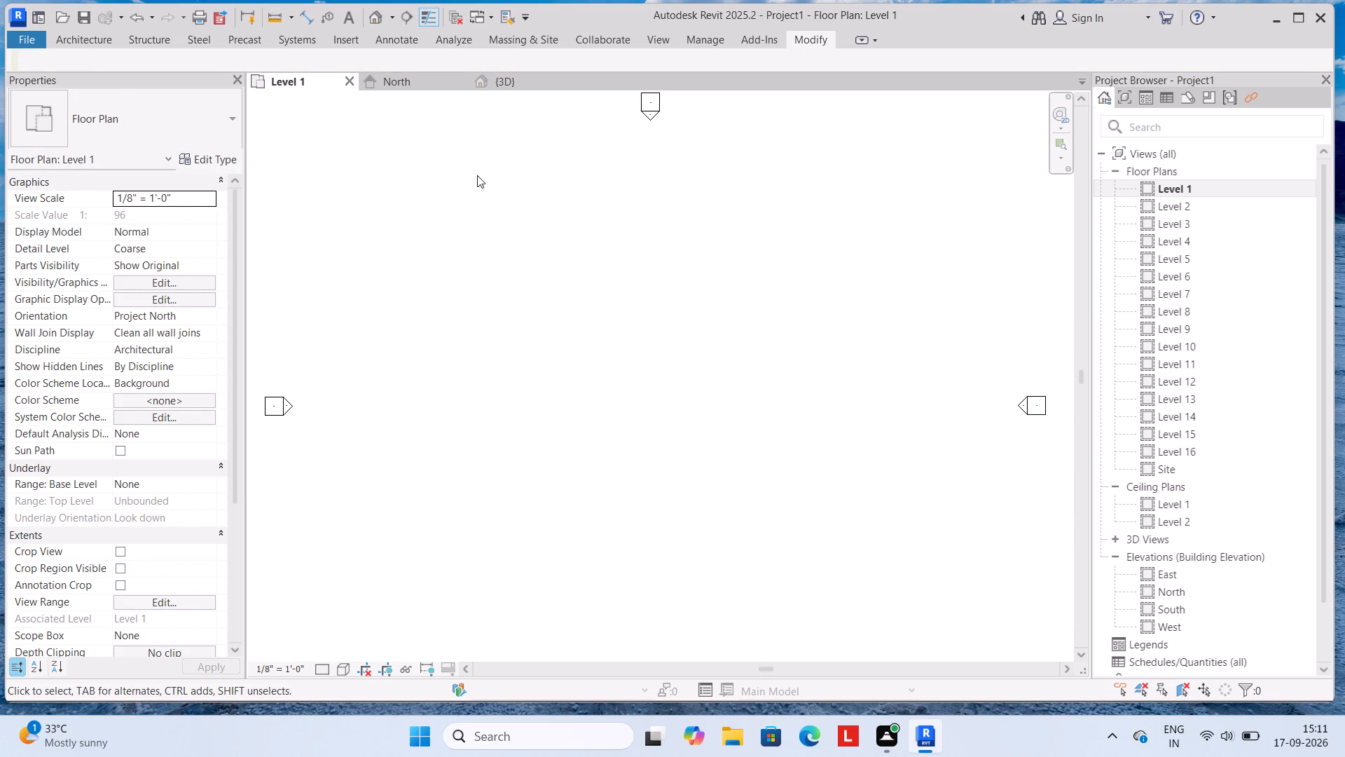
Delete the four topmost levels, Level 16, 15, 12 and 14, along with their floor plan views, in the North elevation.
click(403, 89)
scroll(703, 301, down, 1)
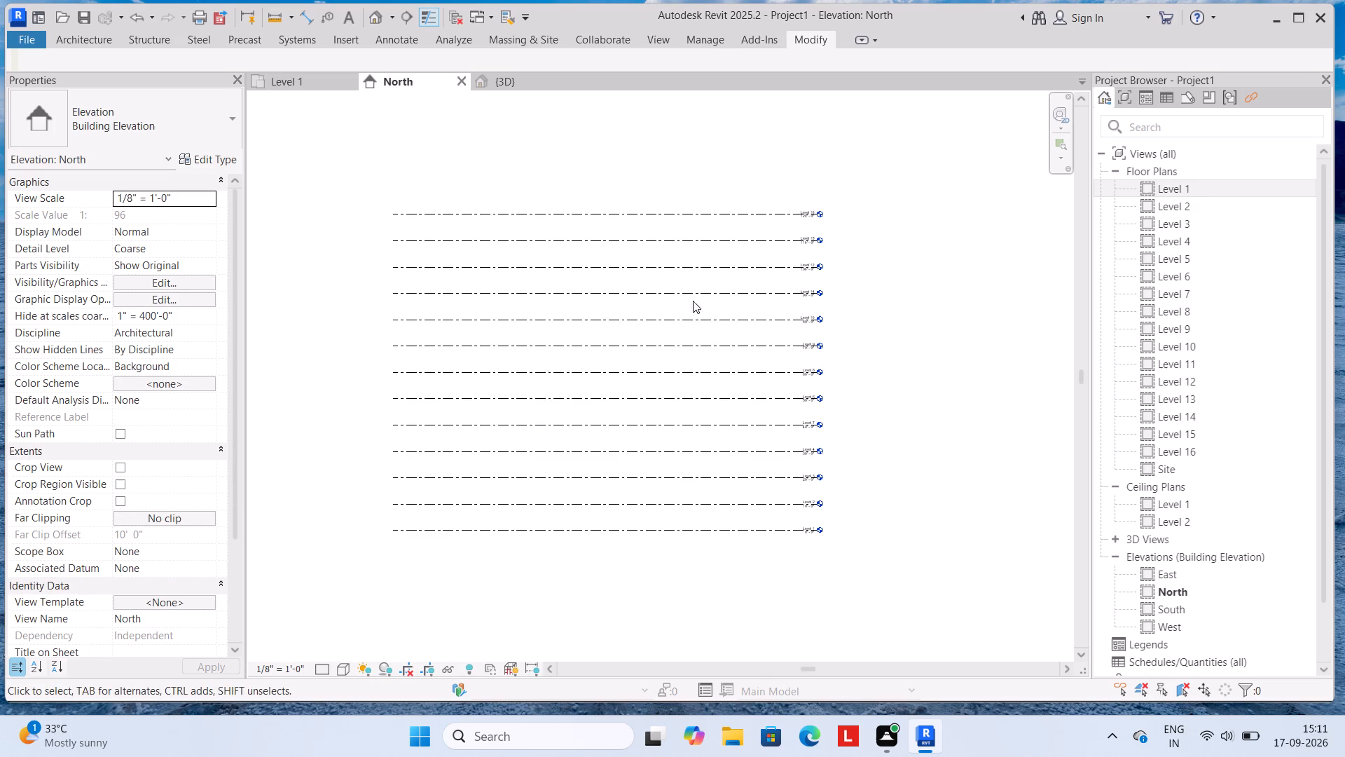
scroll(707, 204, up, 2)
click(706, 217)
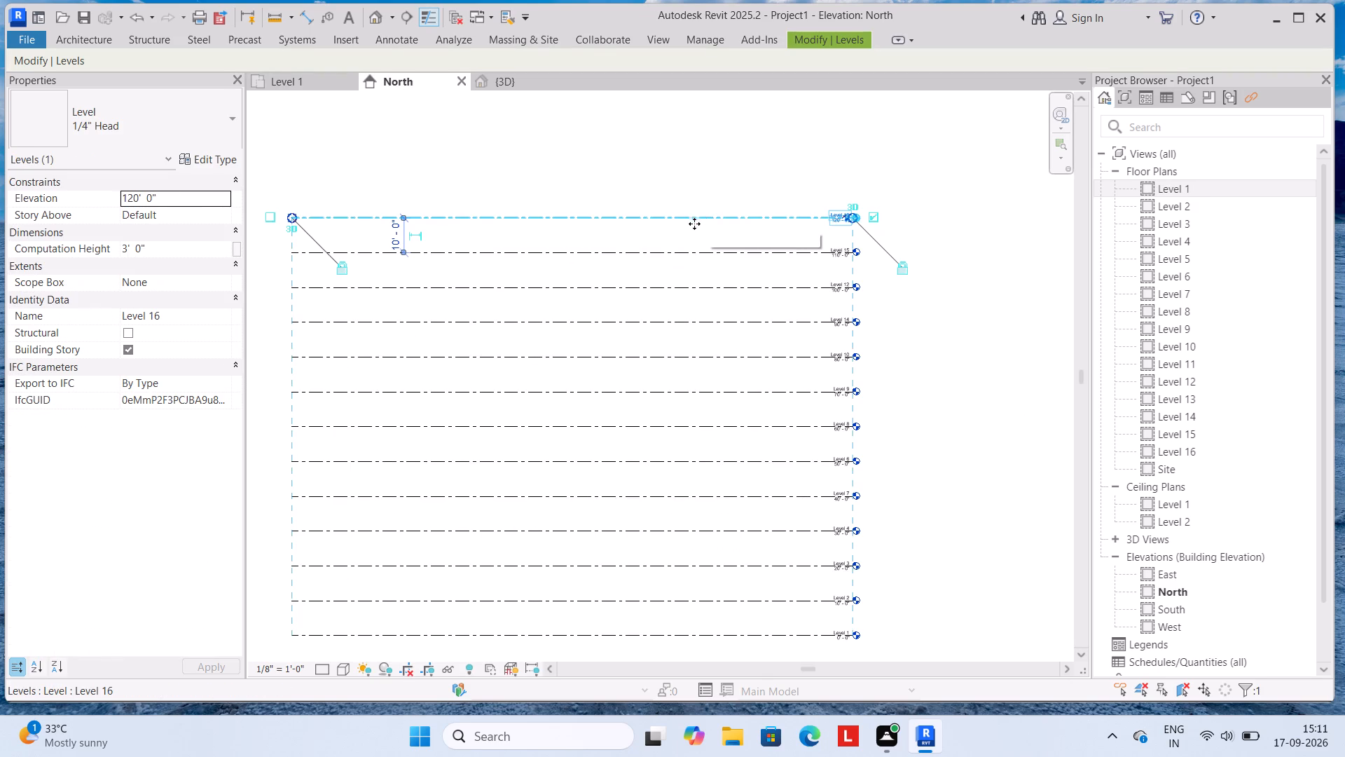
key(Delete)
click(719, 420)
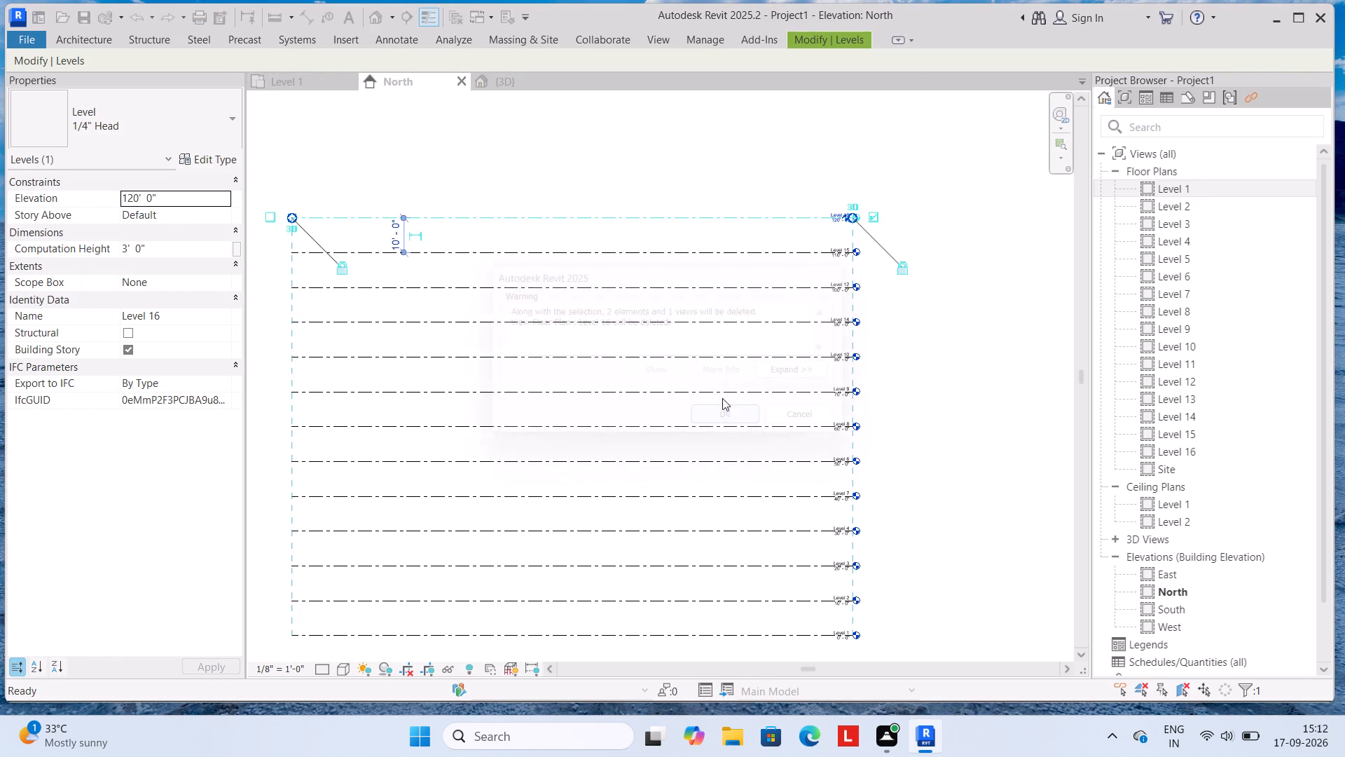
click(691, 254)
key(Delete)
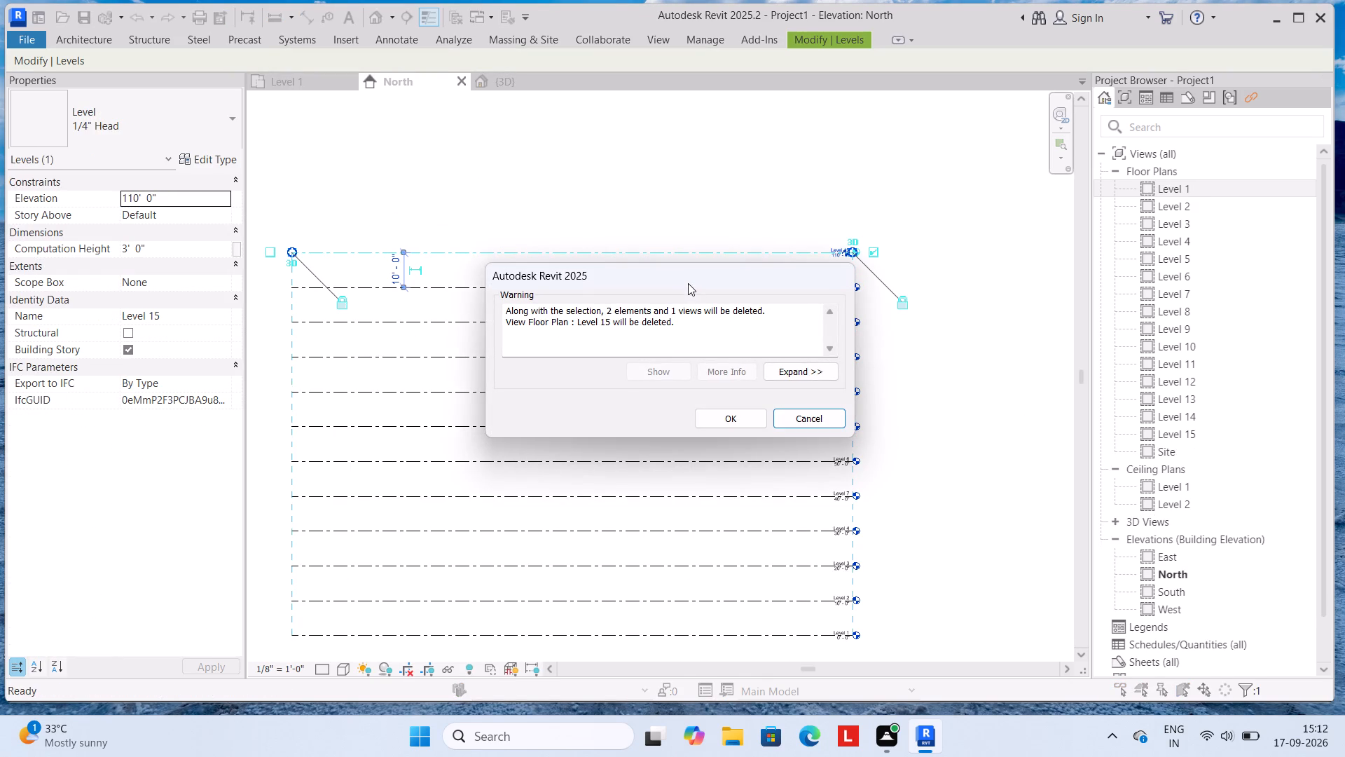
click(712, 413)
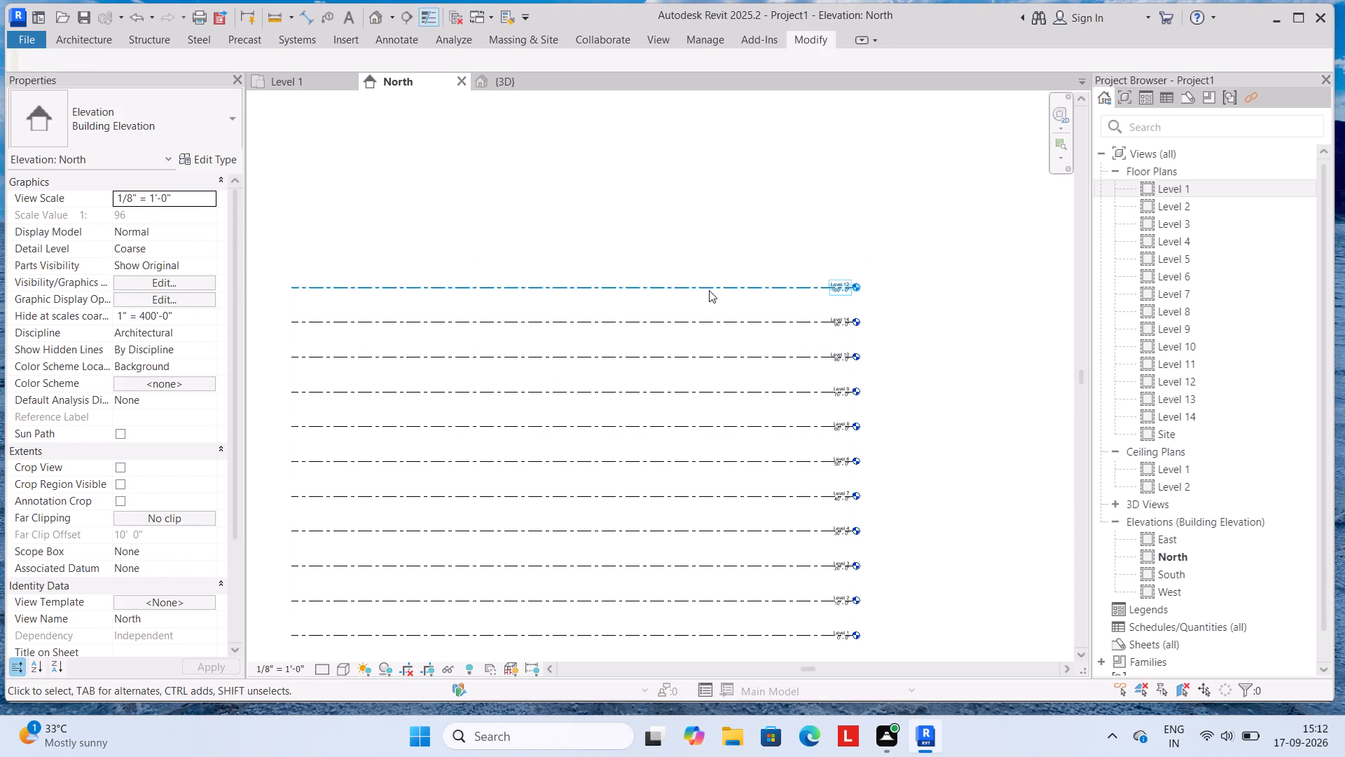
click(709, 290)
key(Delete)
click(728, 418)
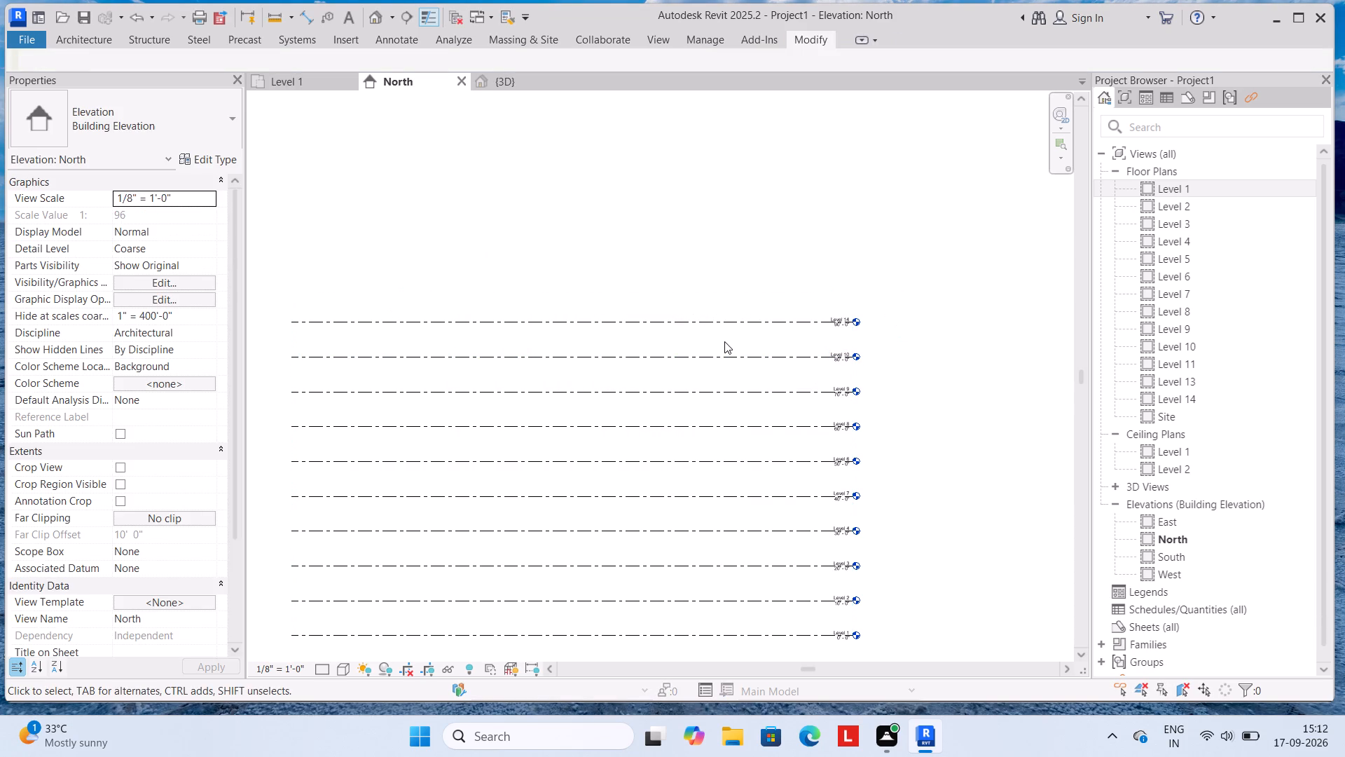
click(724, 320)
key(Delete)
click(727, 412)
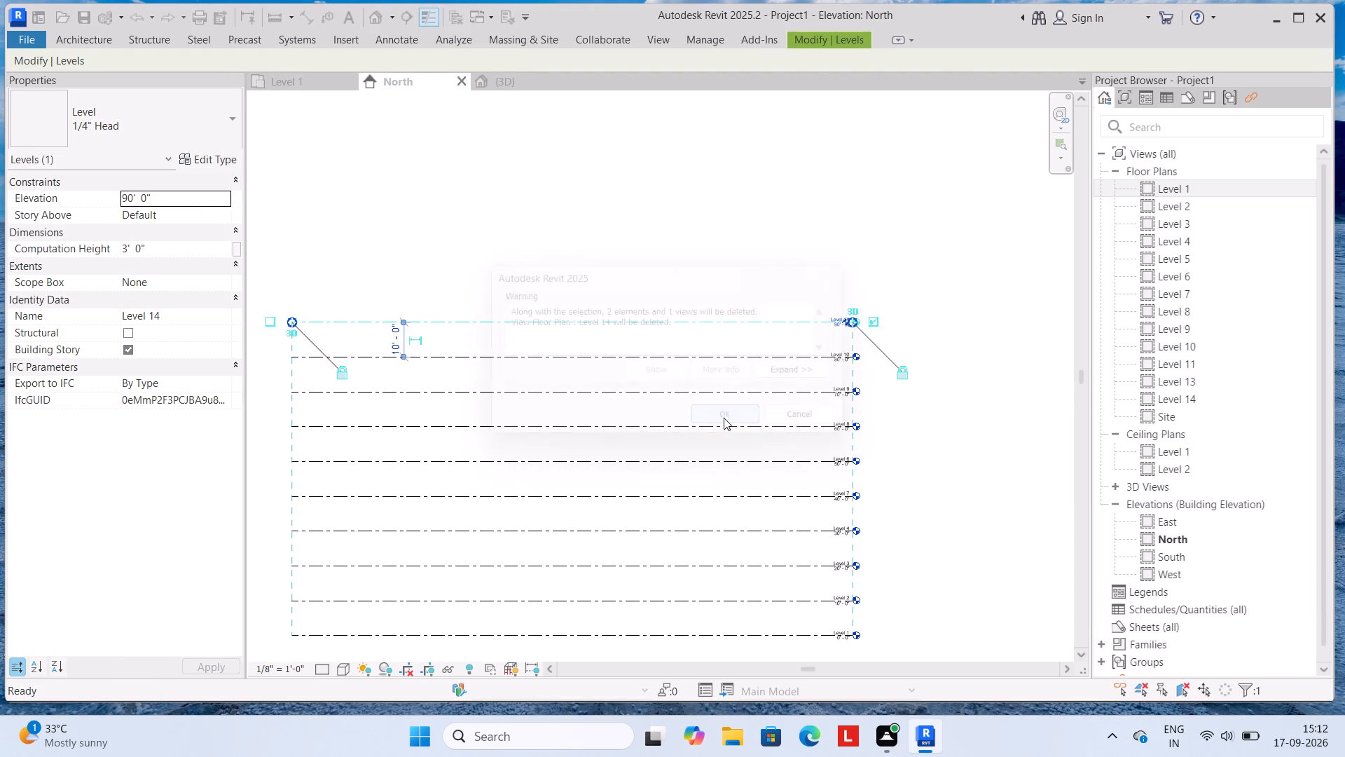
Close the 3D view and return to the Level 1 floor plan.
click(526, 84)
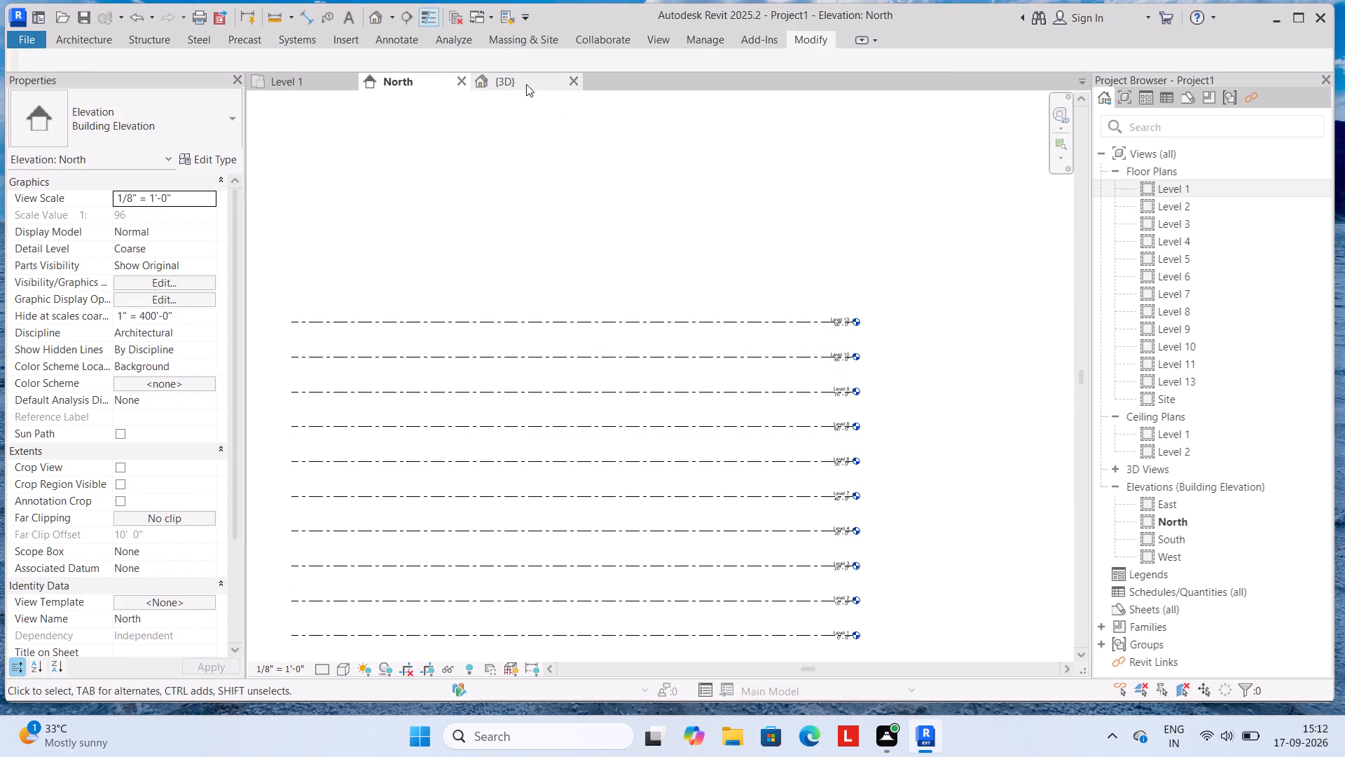
click(302, 83)
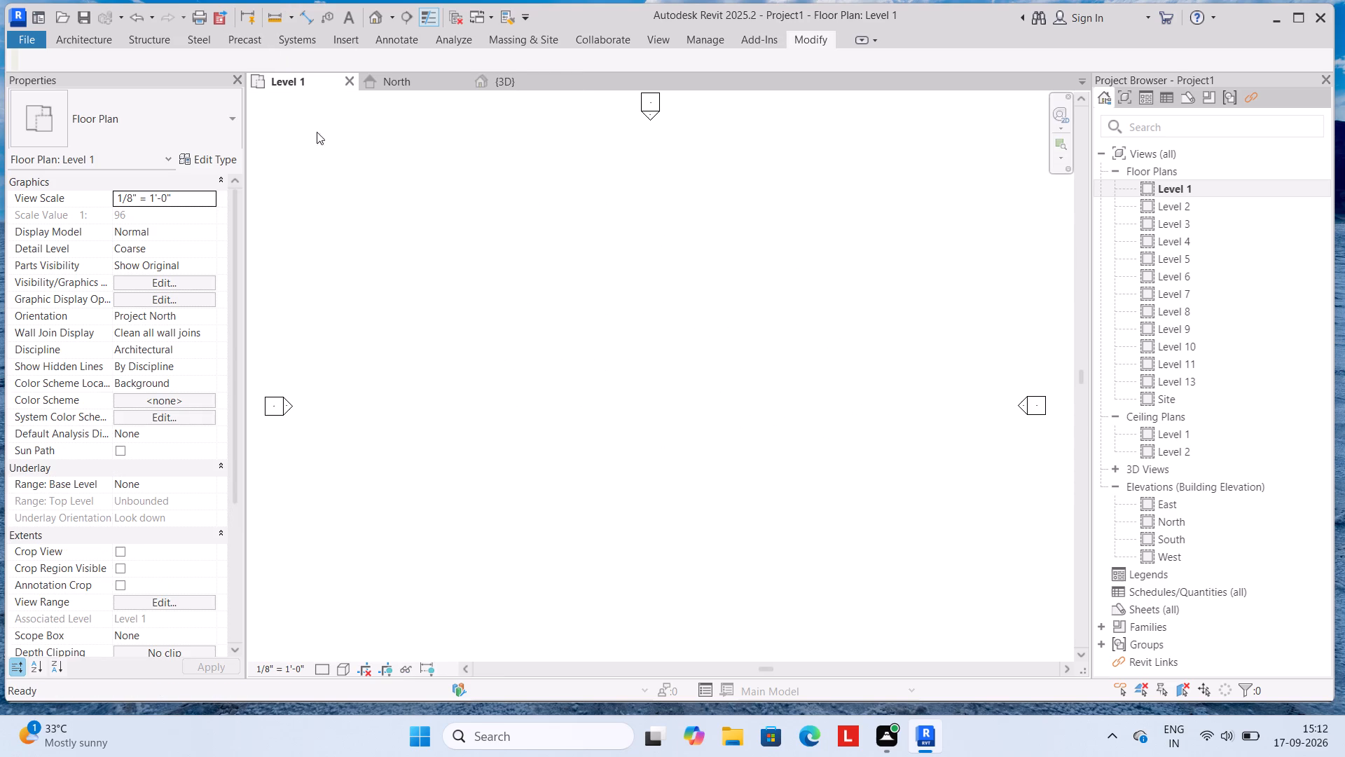
click(520, 83)
click(568, 79)
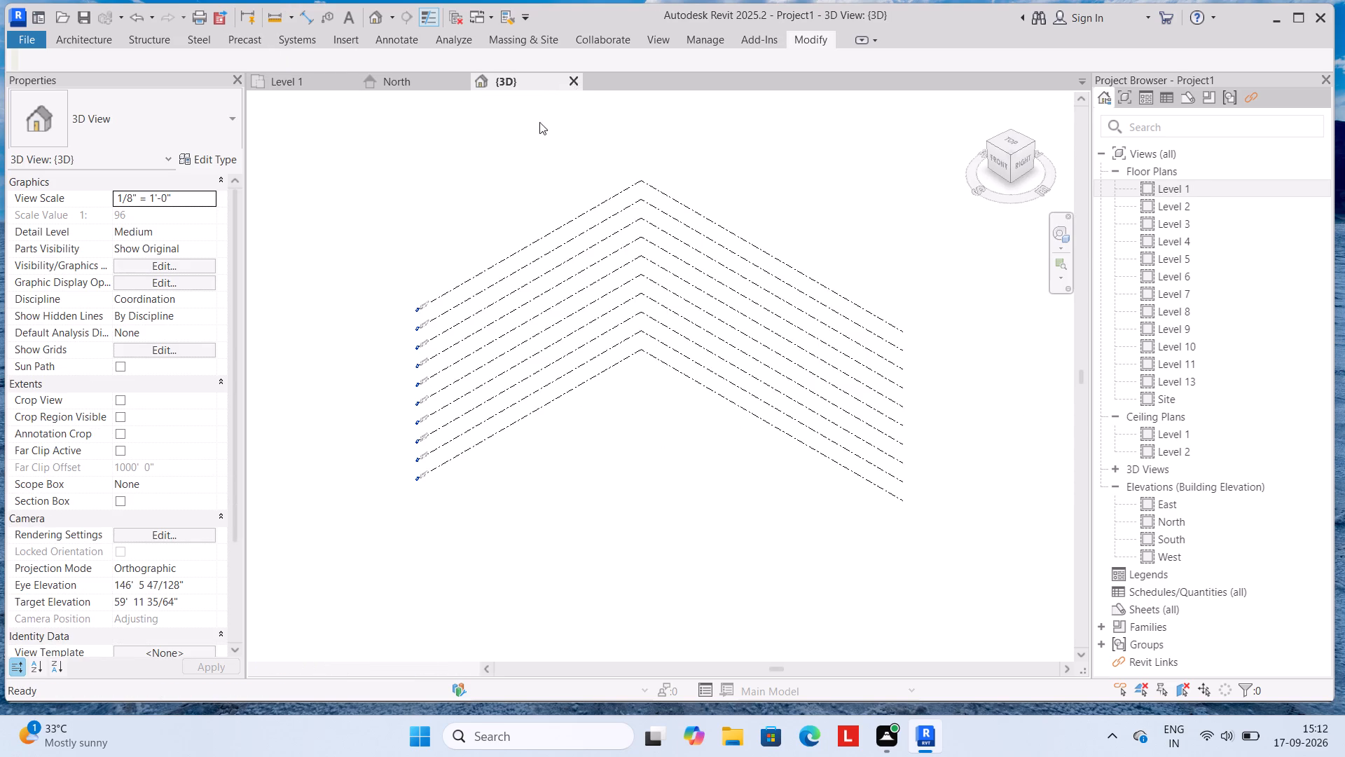
click(307, 84)
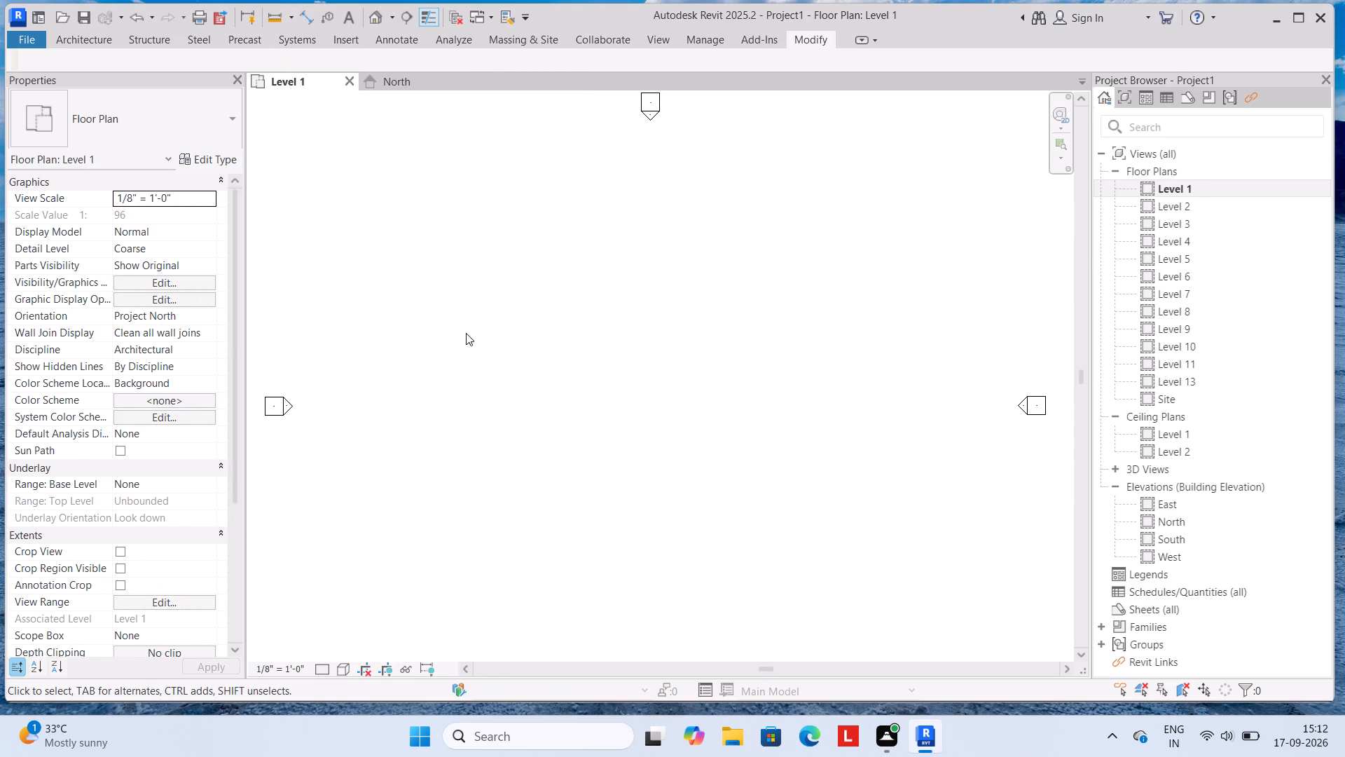
Draw a vertical reference plane between the north and south elevation markers and a horizontal one between the west and east markers.
click(77, 33)
click(1281, 81)
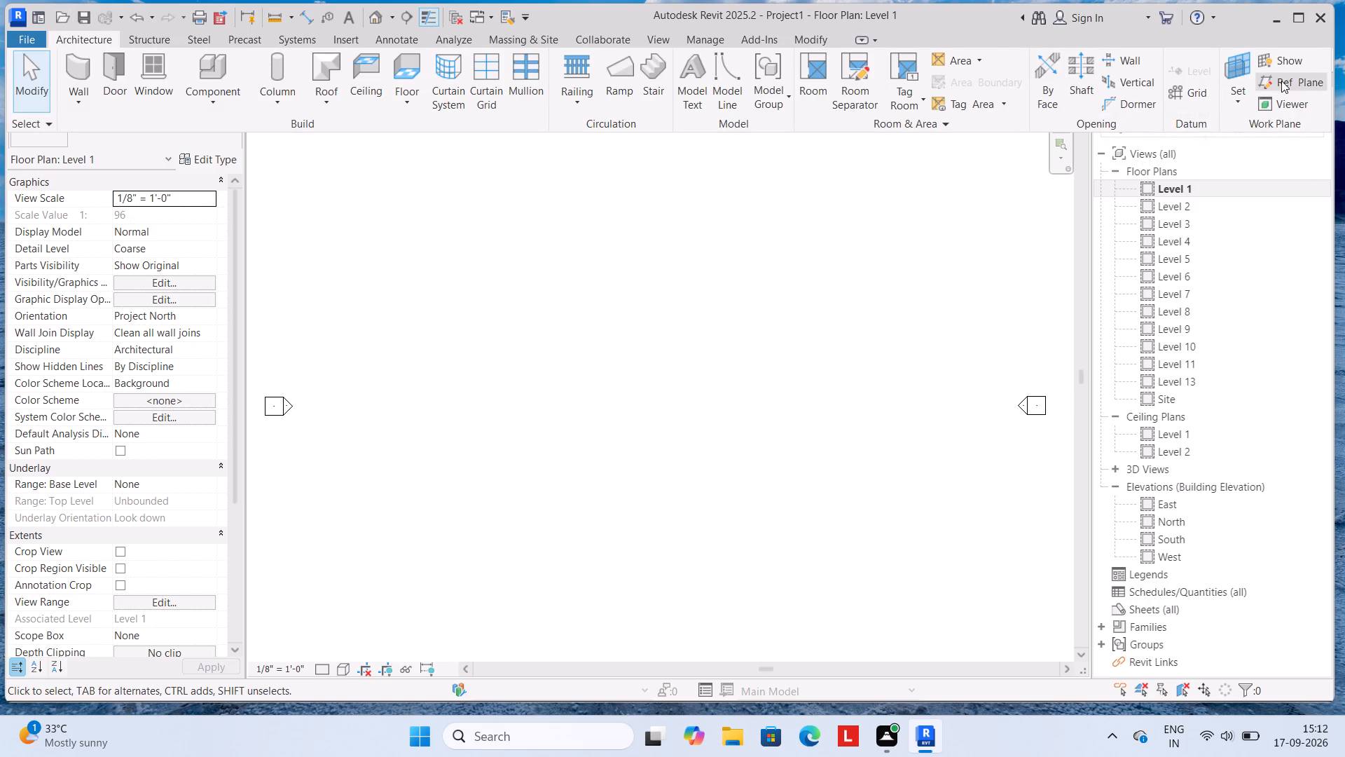
scroll(740, 330, down, 2)
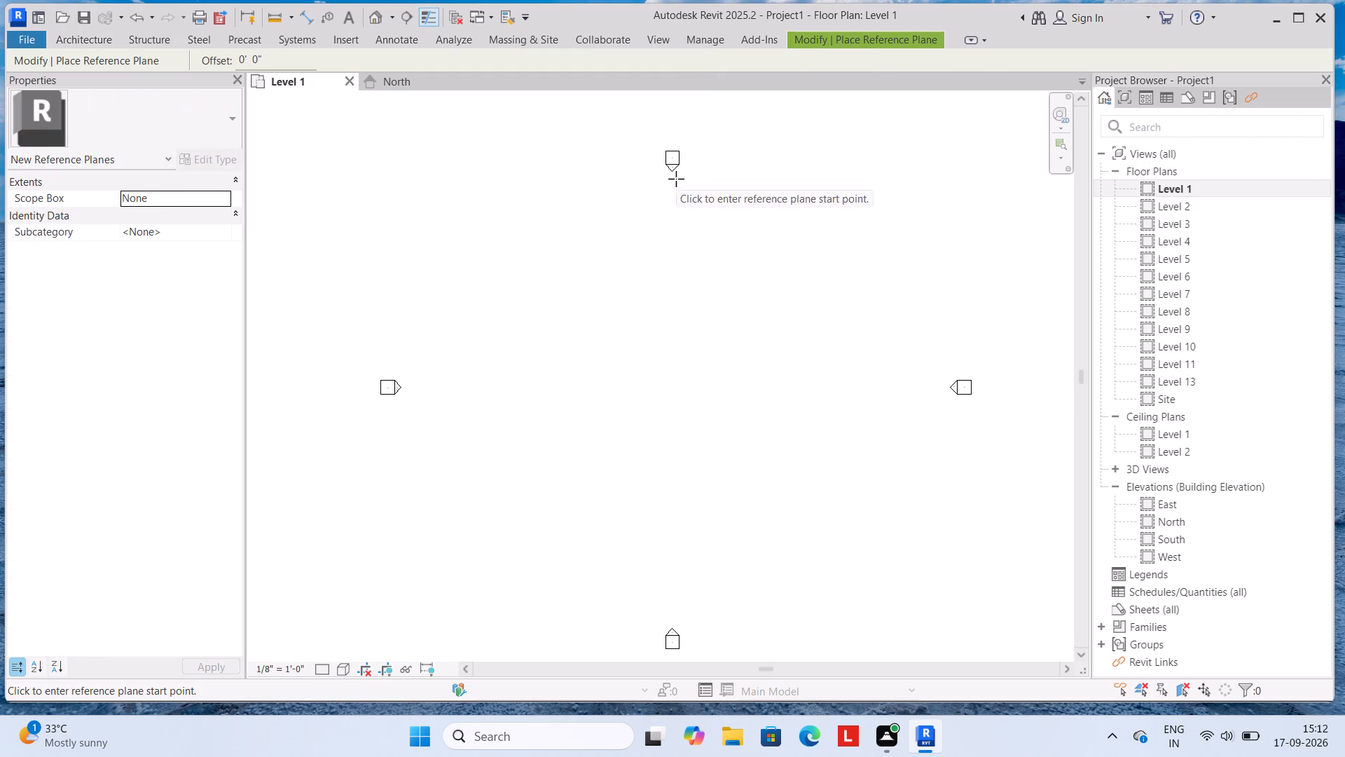
click(672, 173)
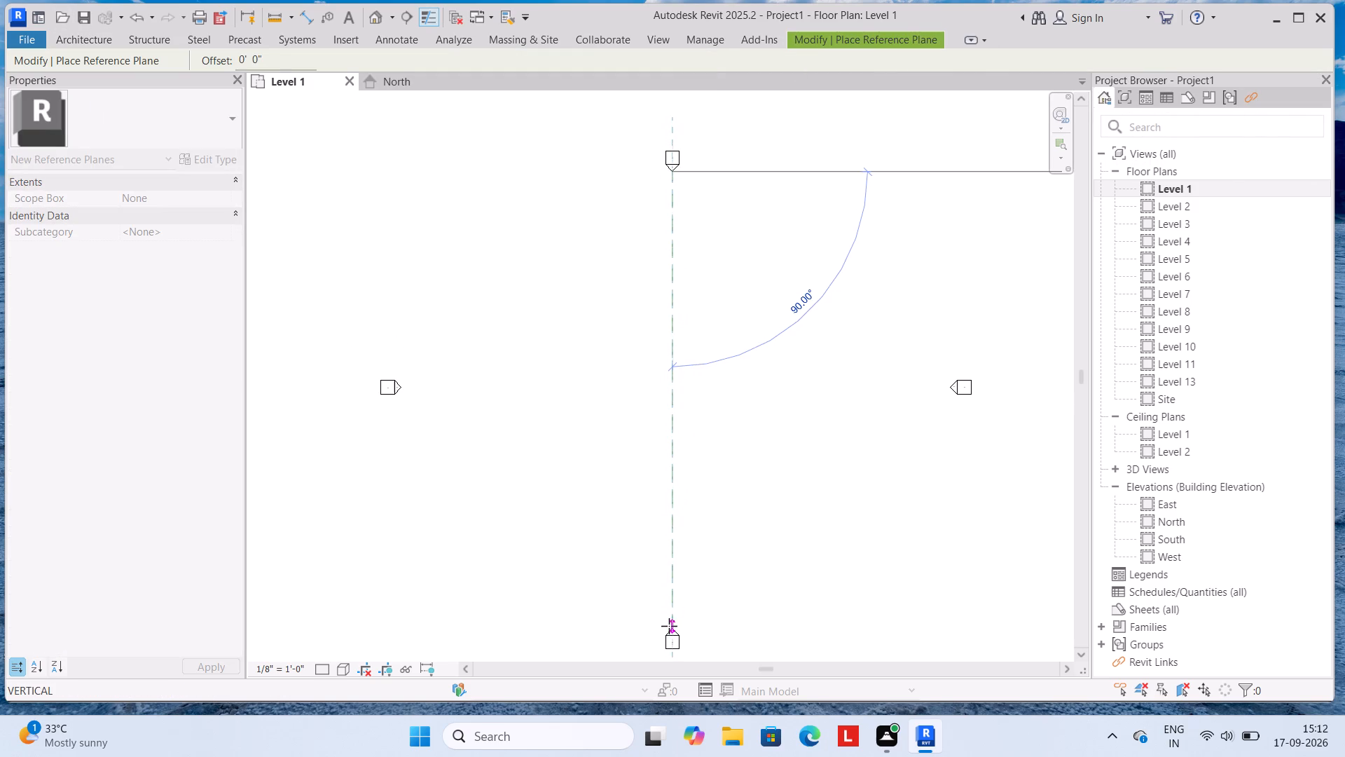
click(670, 627)
key(Escape)
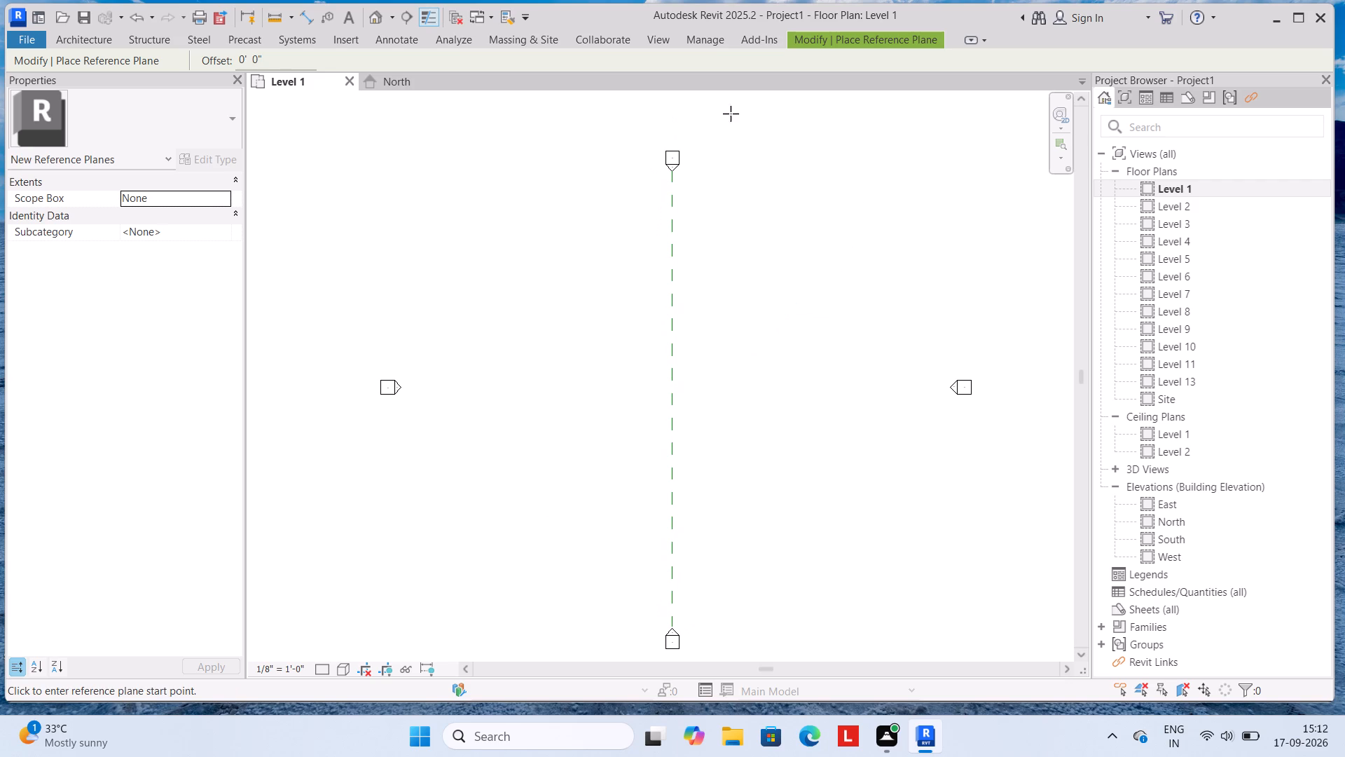
click(403, 388)
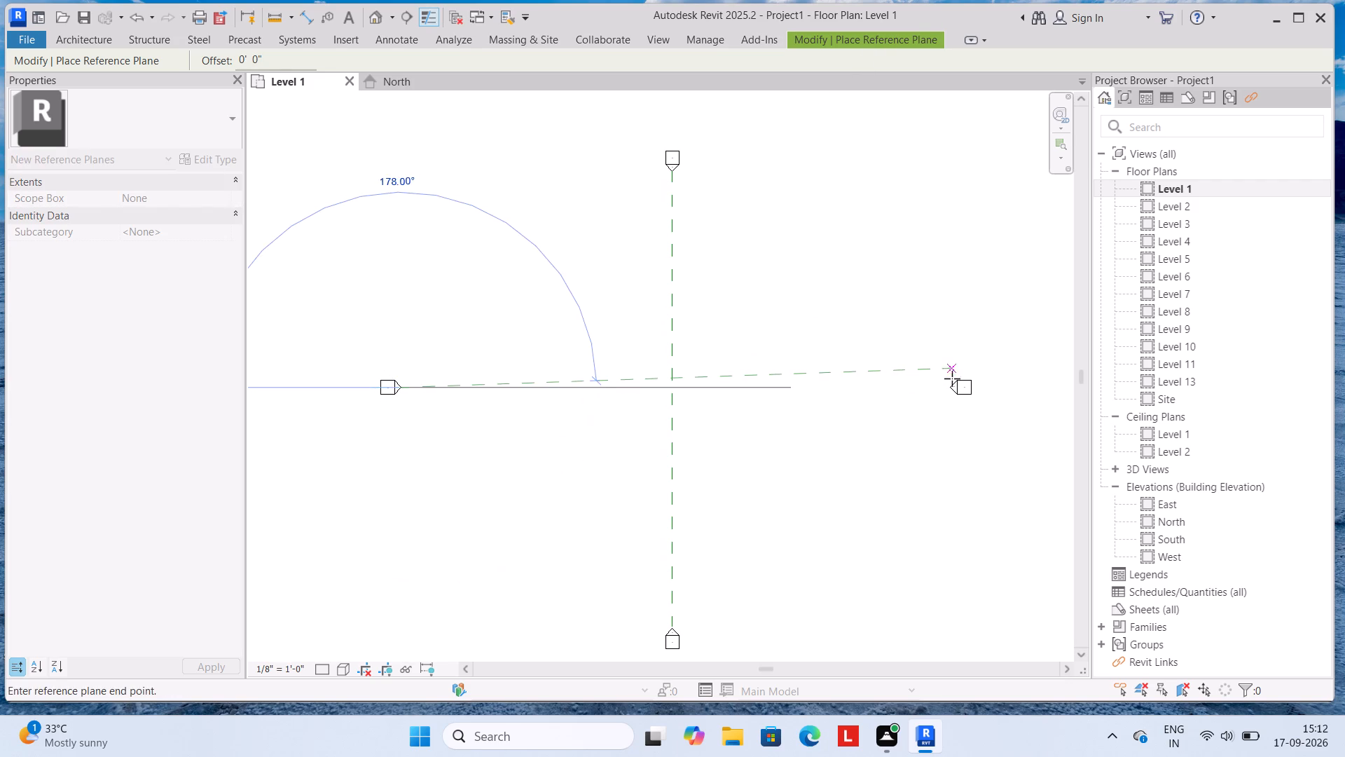
click(953, 391)
key(Escape)
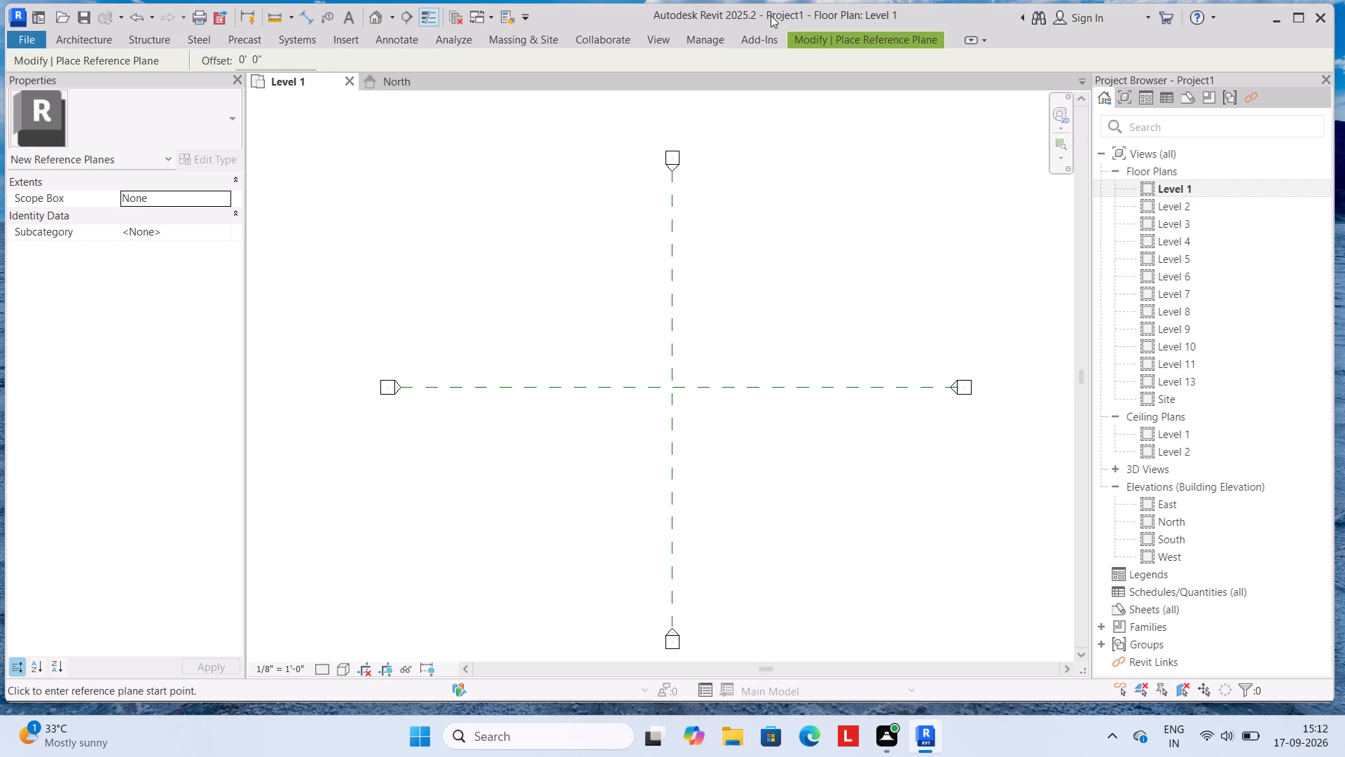
click(811, 39)
Start a new in-place mass with the default name.
click(535, 41)
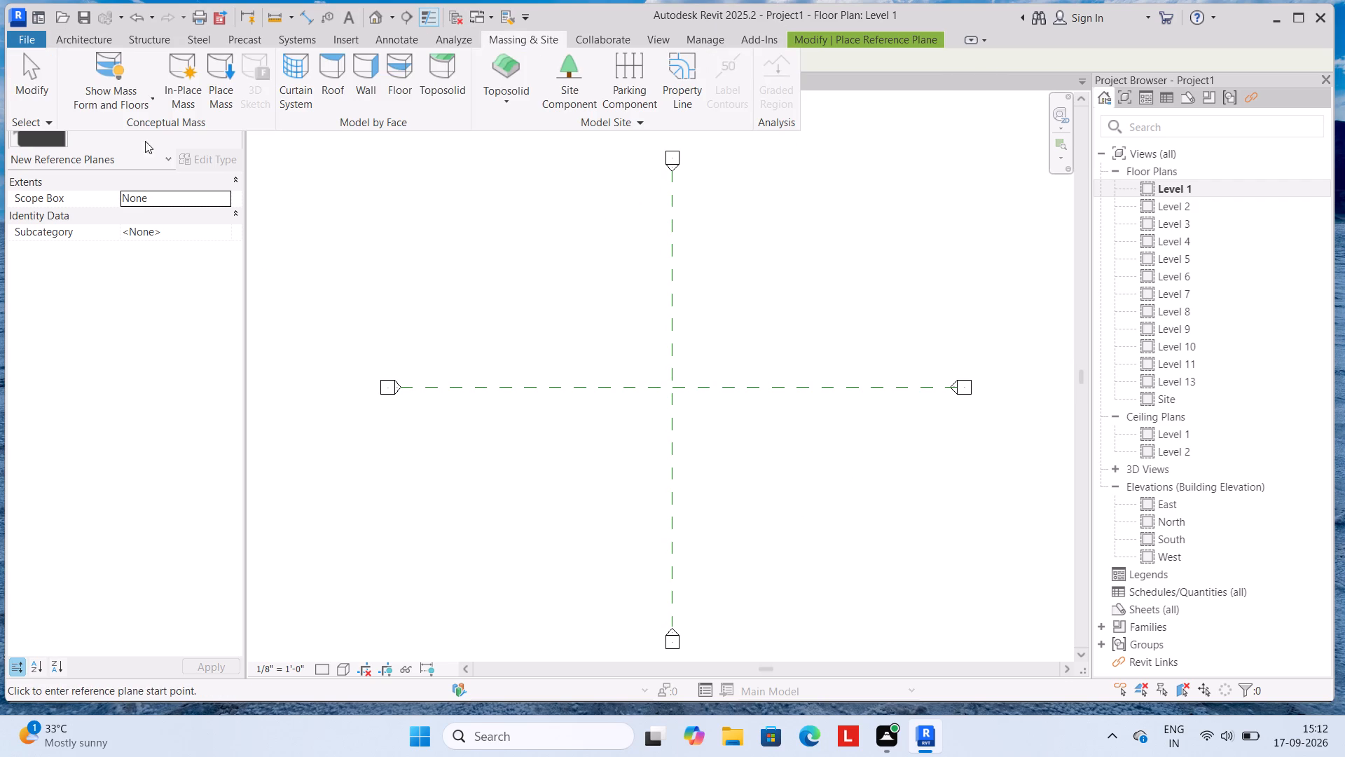
click(181, 78)
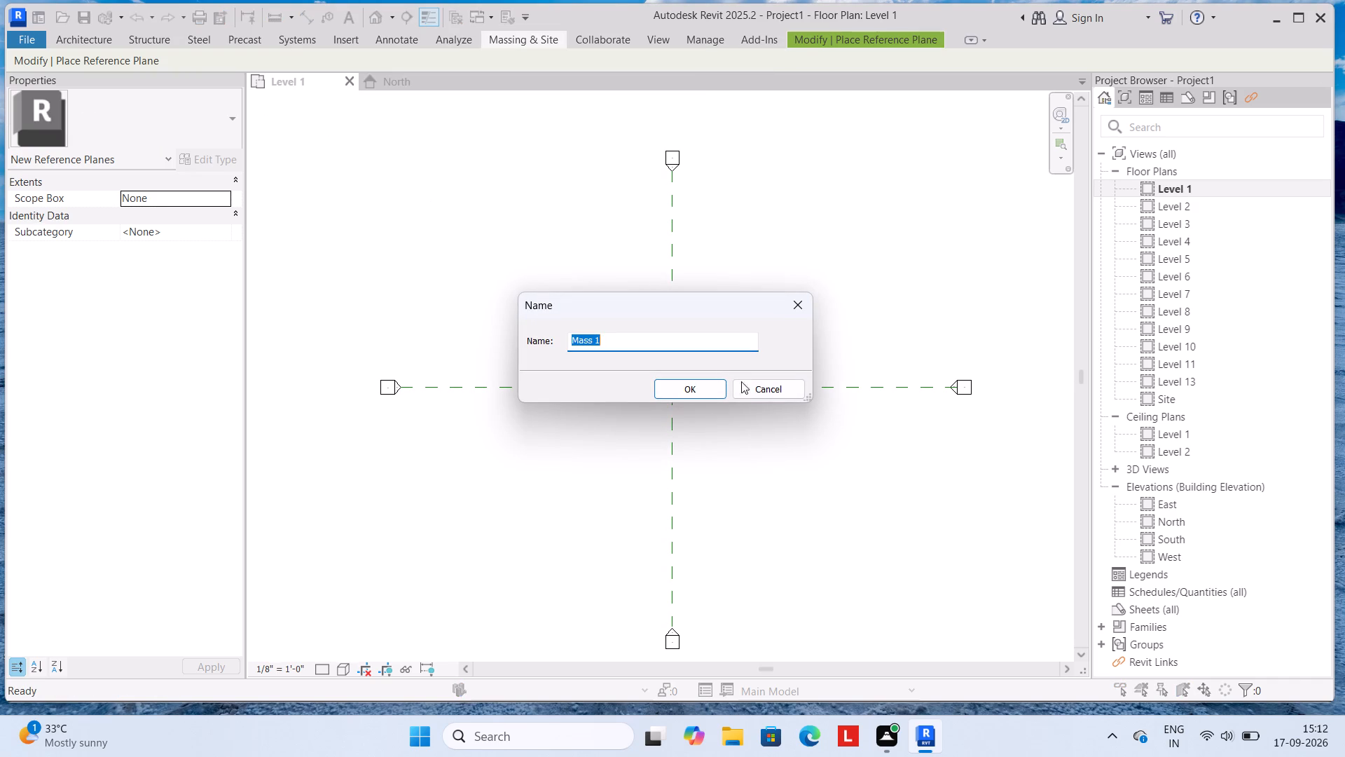
click(693, 390)
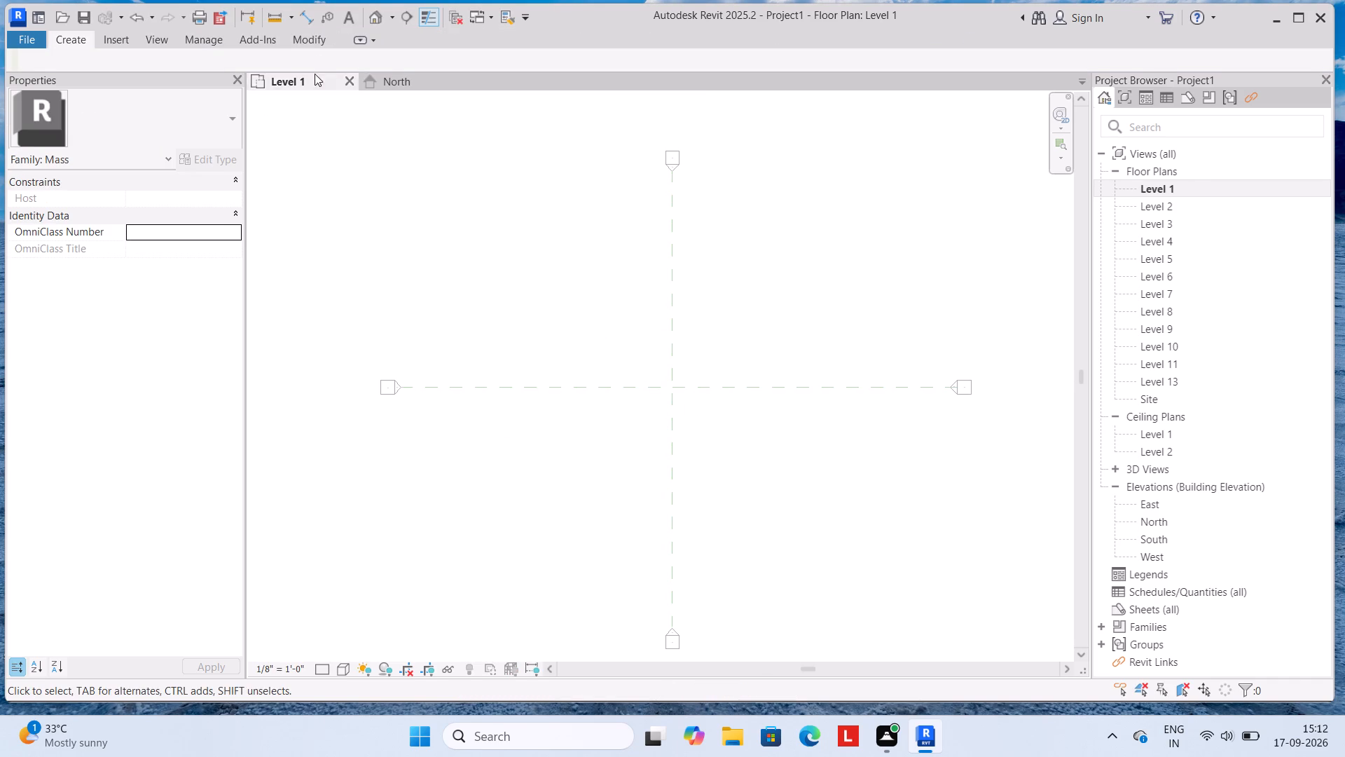
Draw a 20' mass line going west along the horizontal reference plane from the intersection of the two reference planes.
click(308, 37)
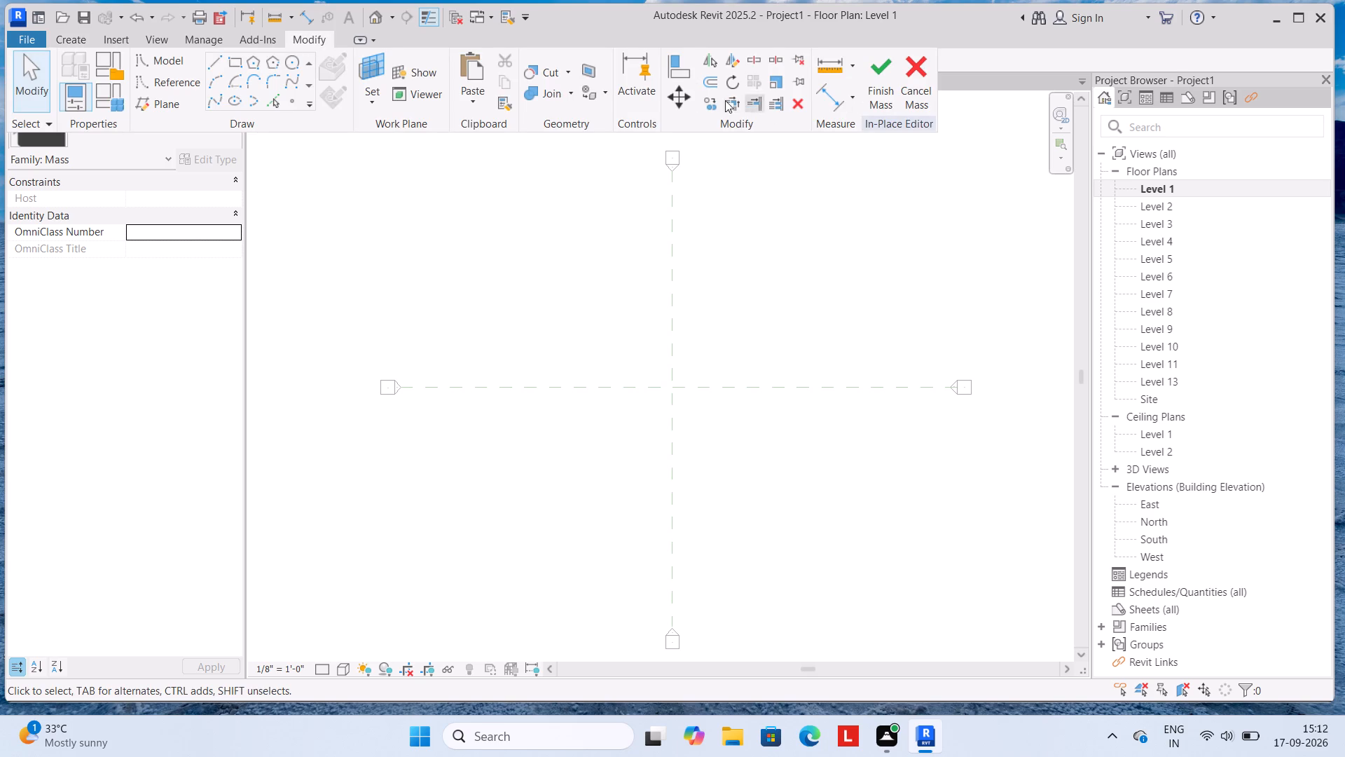
click(216, 60)
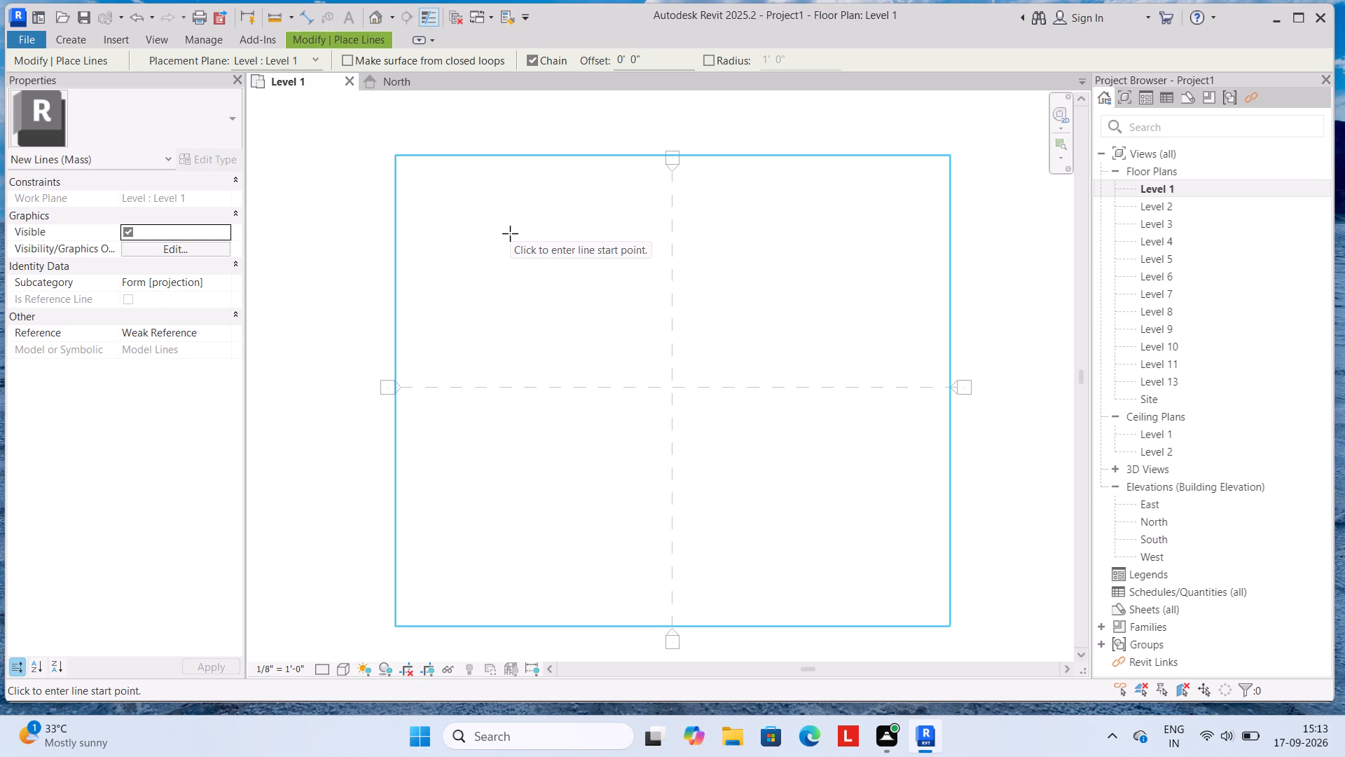
click(671, 387)
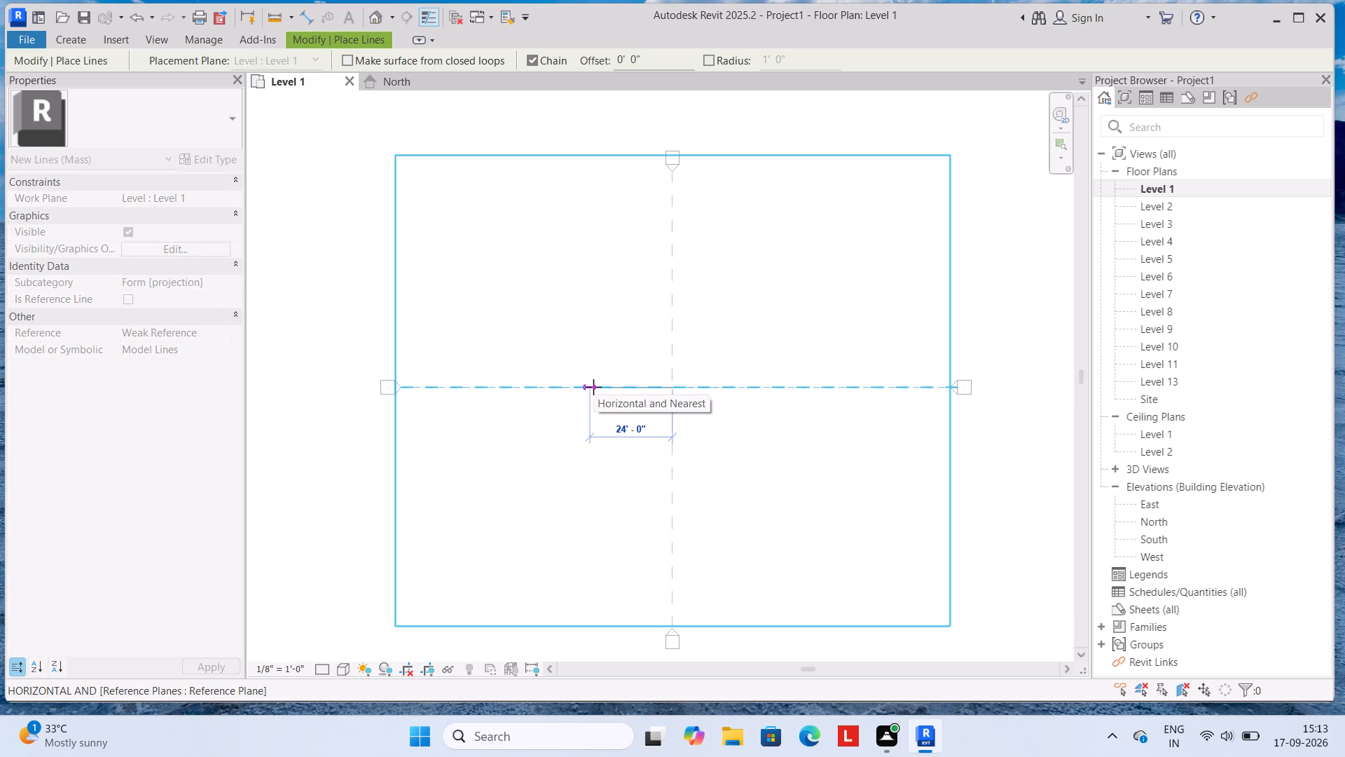
key(2)
key(o)
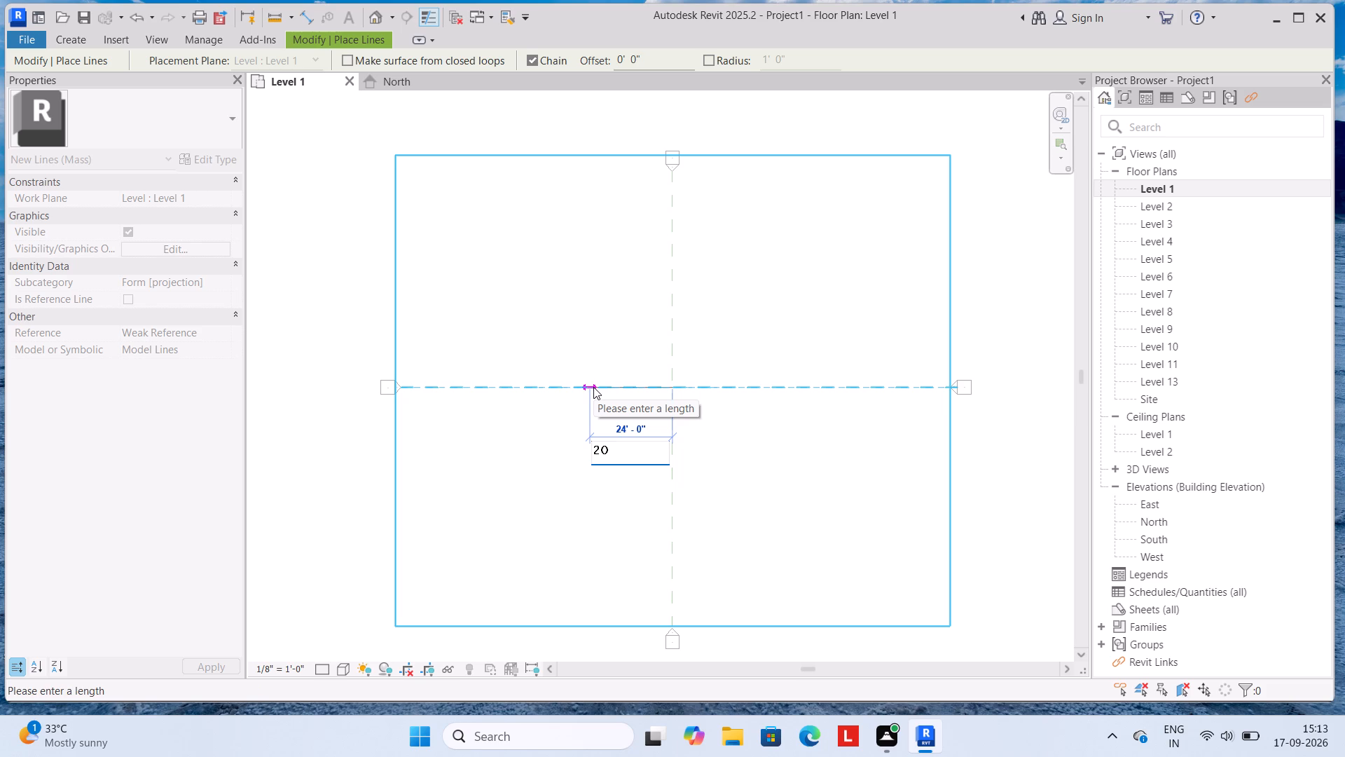
key(apostrophe)
key(Return)
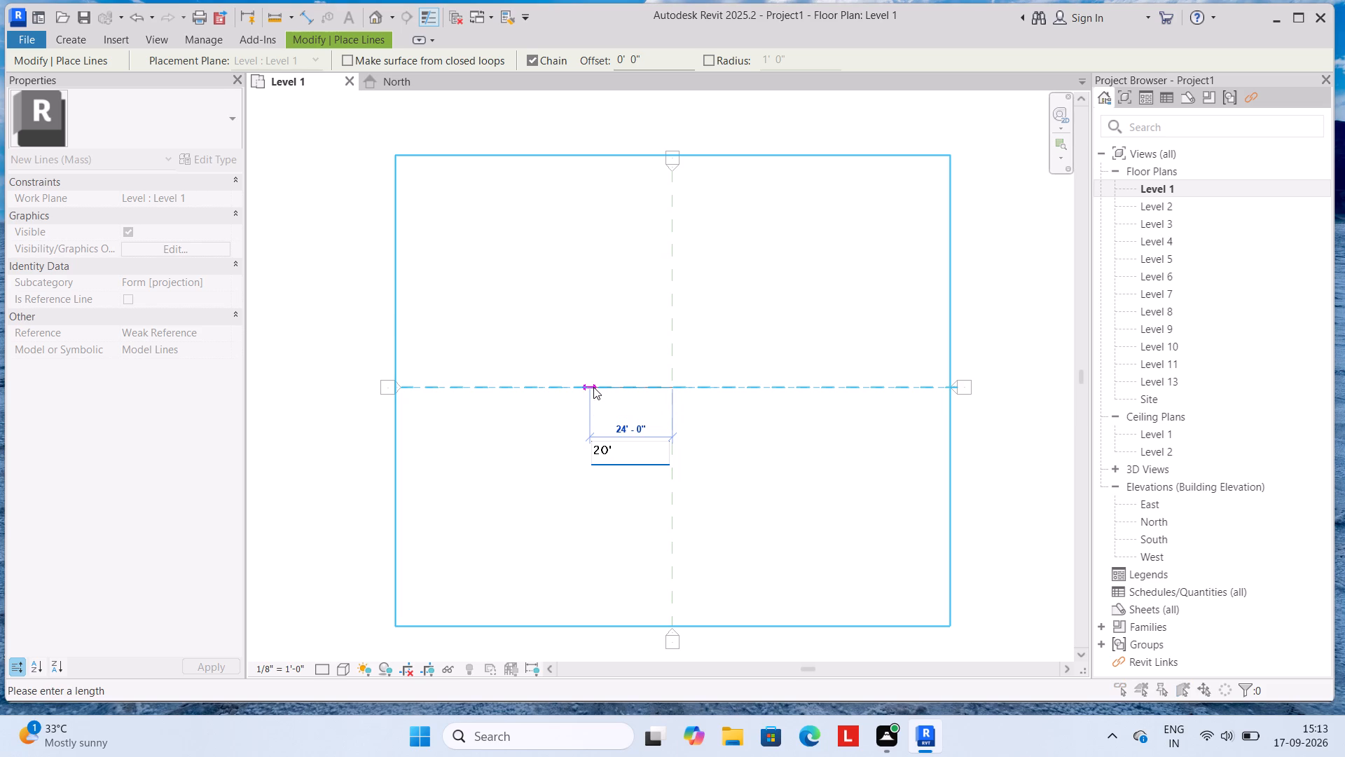
key(BackSpace)
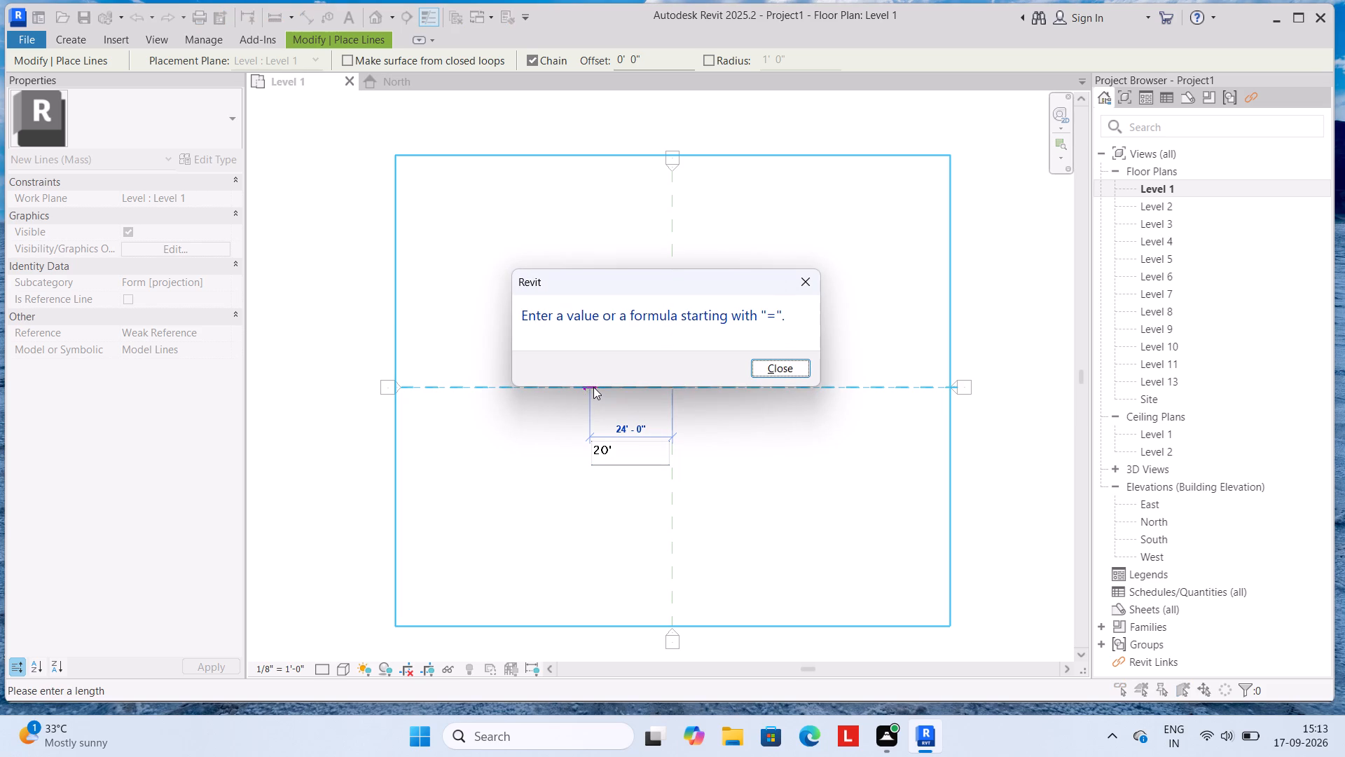
click(768, 367)
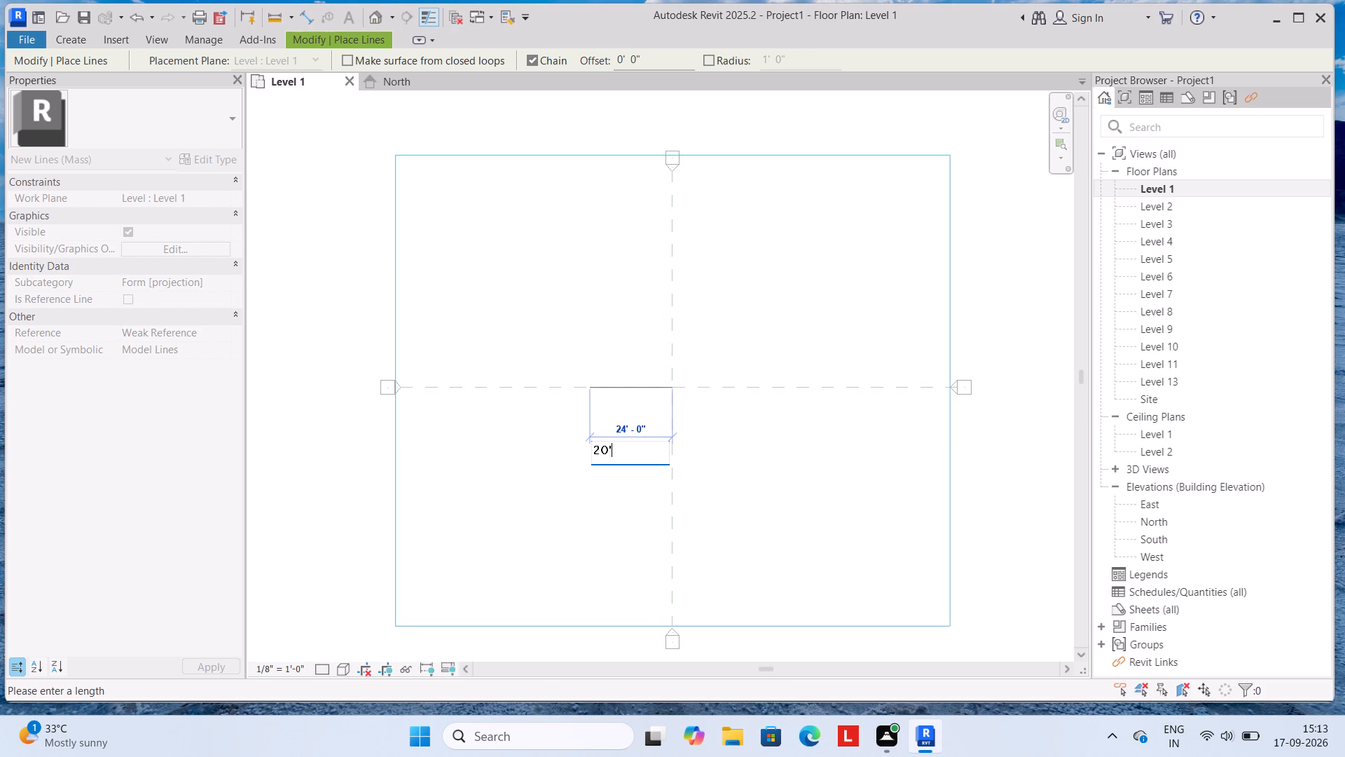
key(BackSpace)
key(BackSpace)
text(0')
key(Return)
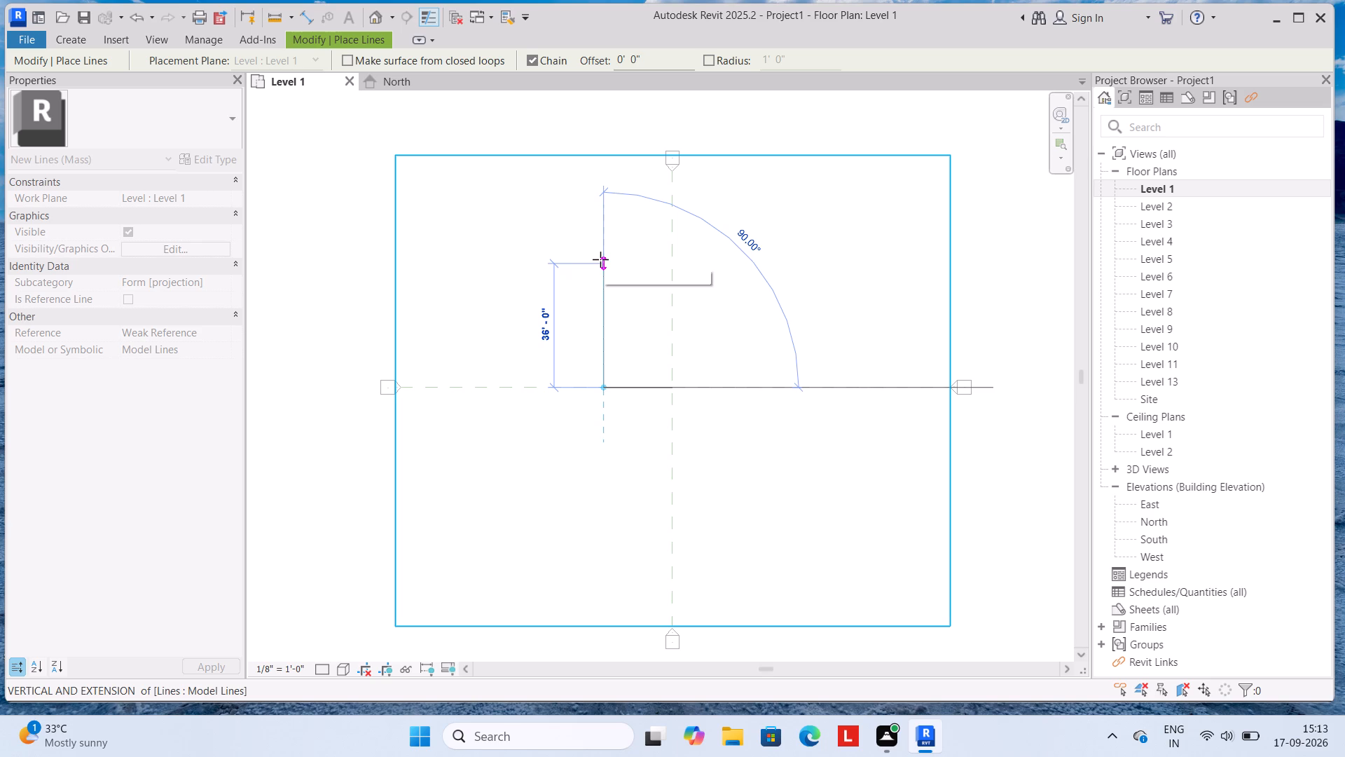
Continue the mass outline from the first line's west end with a 20' line going north and a 40' line going east.
key(3)
key(BackSpace)
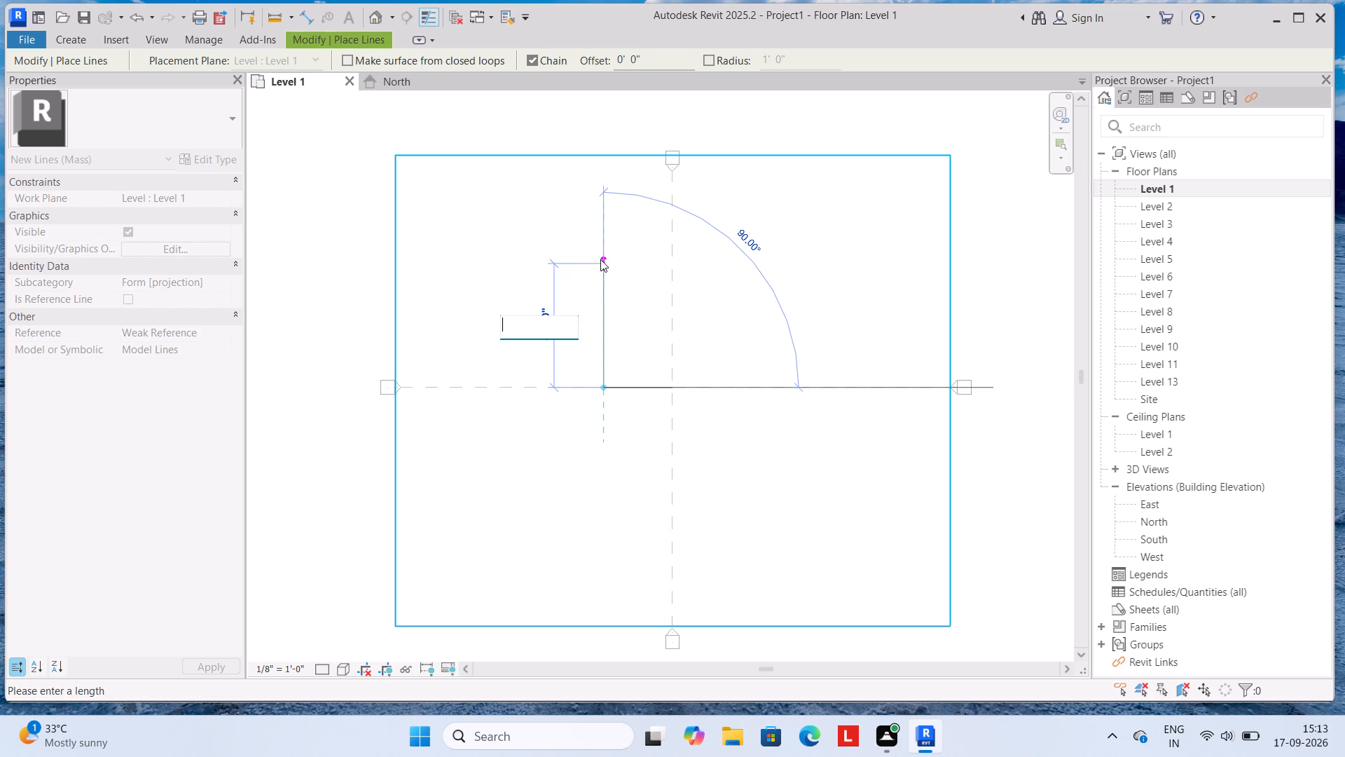
text(20)
key(apostrophe)
key(Return)
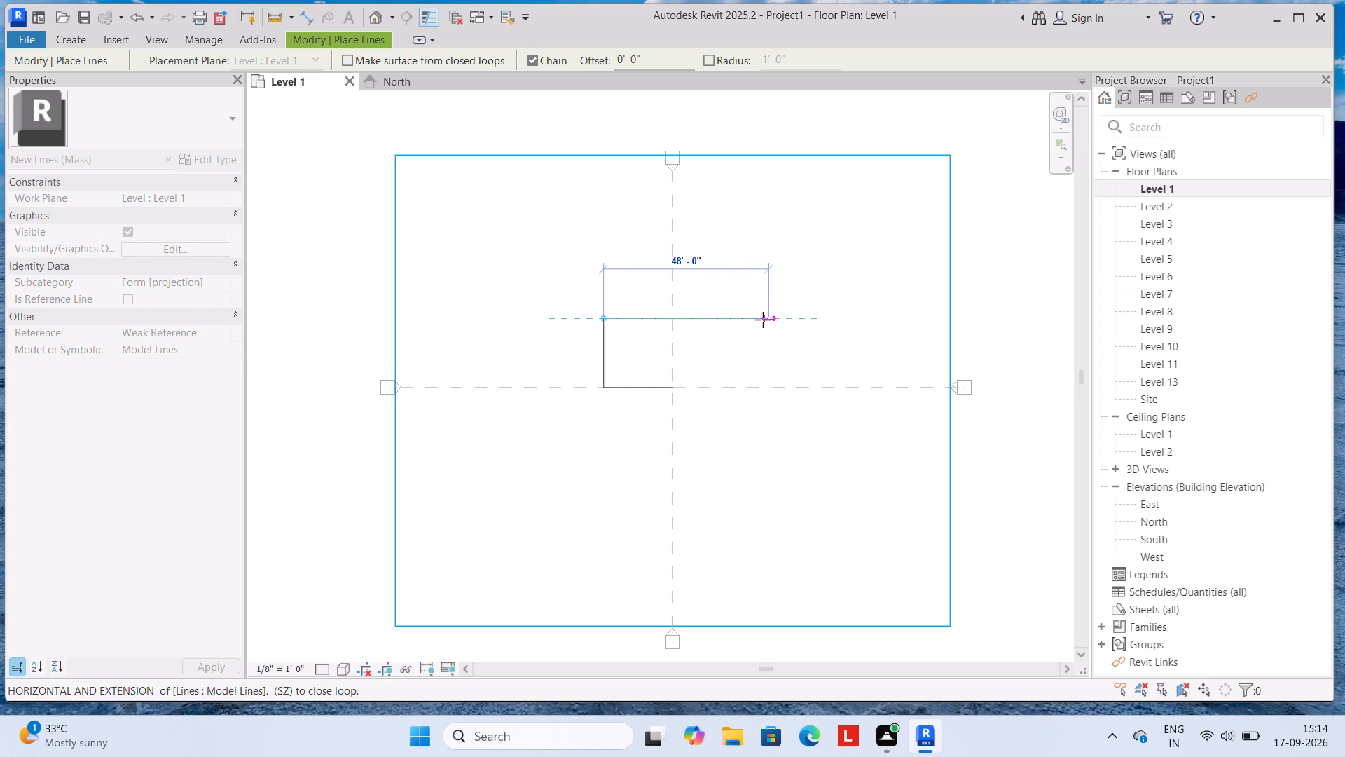
key(4)
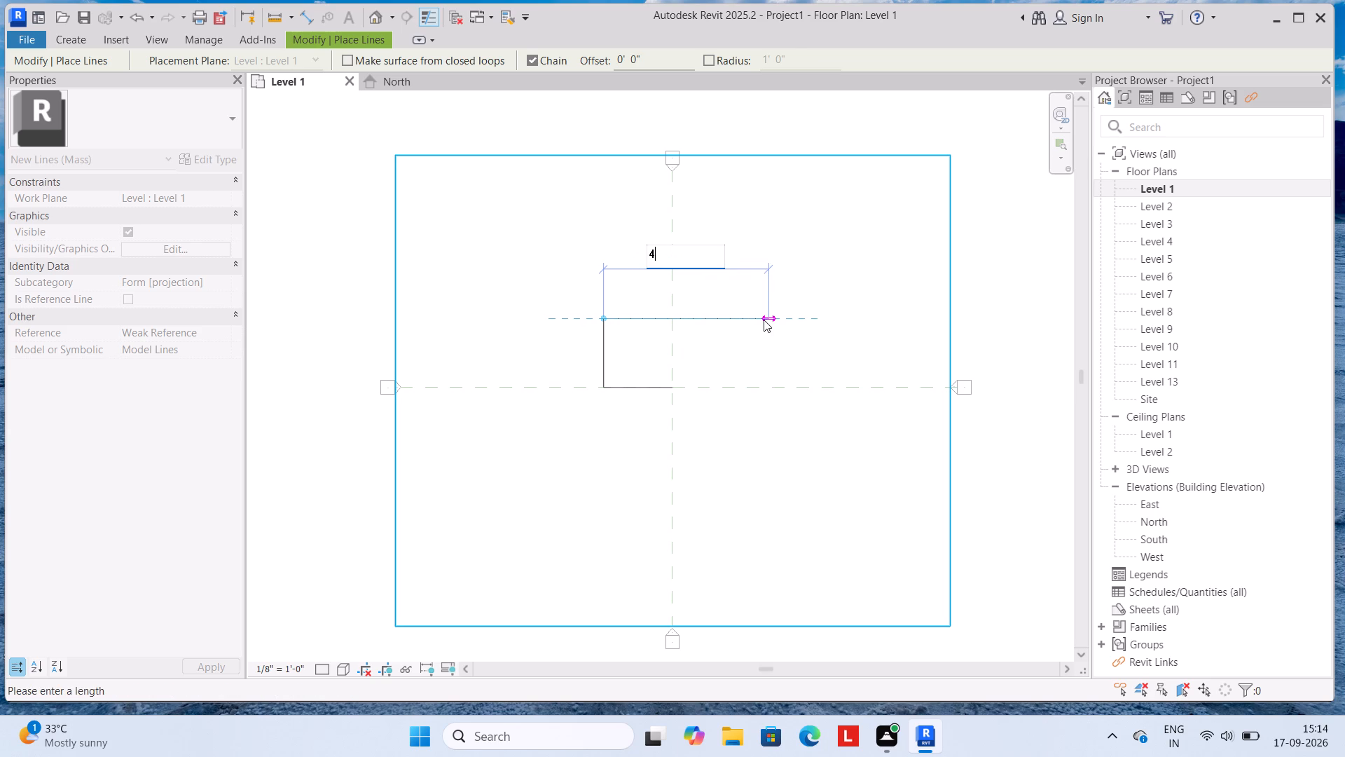
text(0')
key(Return)
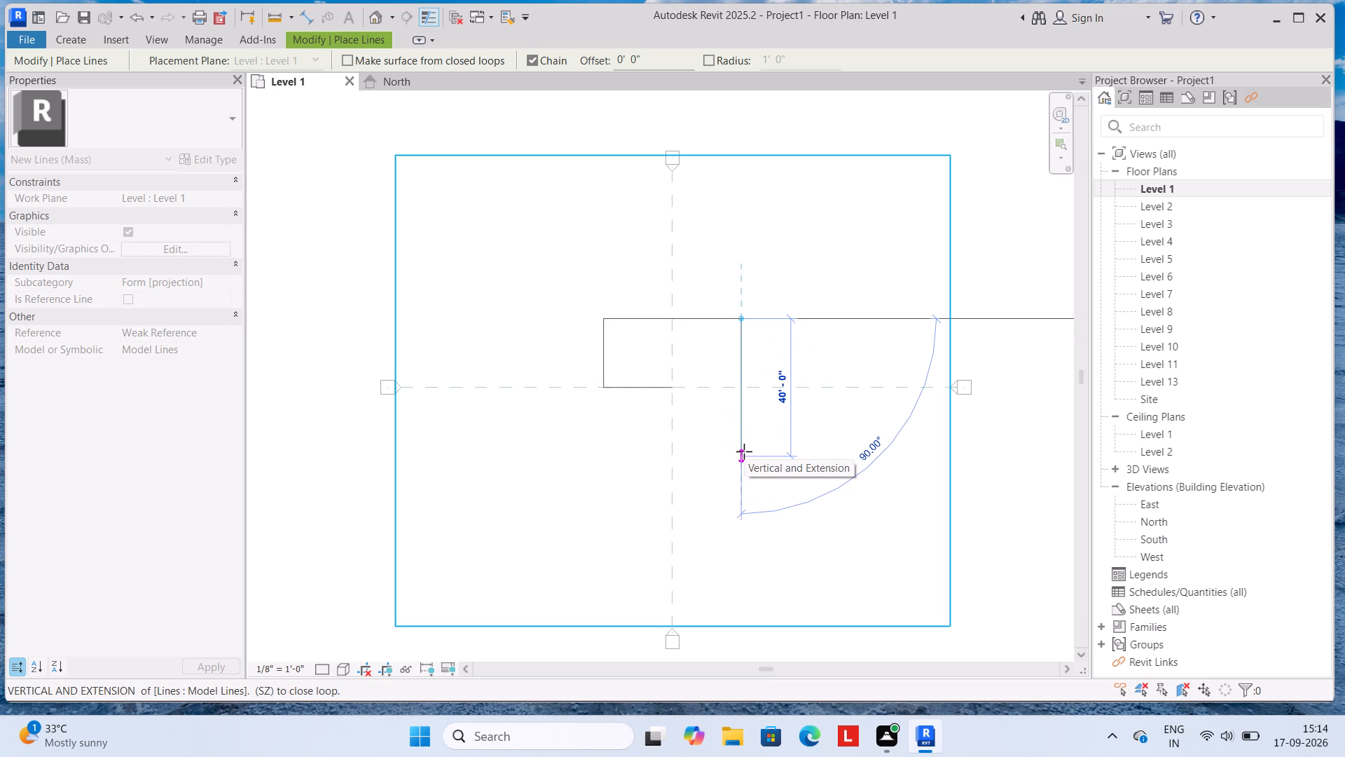
Complete the 40' square outline with a 40' line south, a 40' line west and a closing line north to the starting line's west end.
key(4)
text(0')
key(Return)
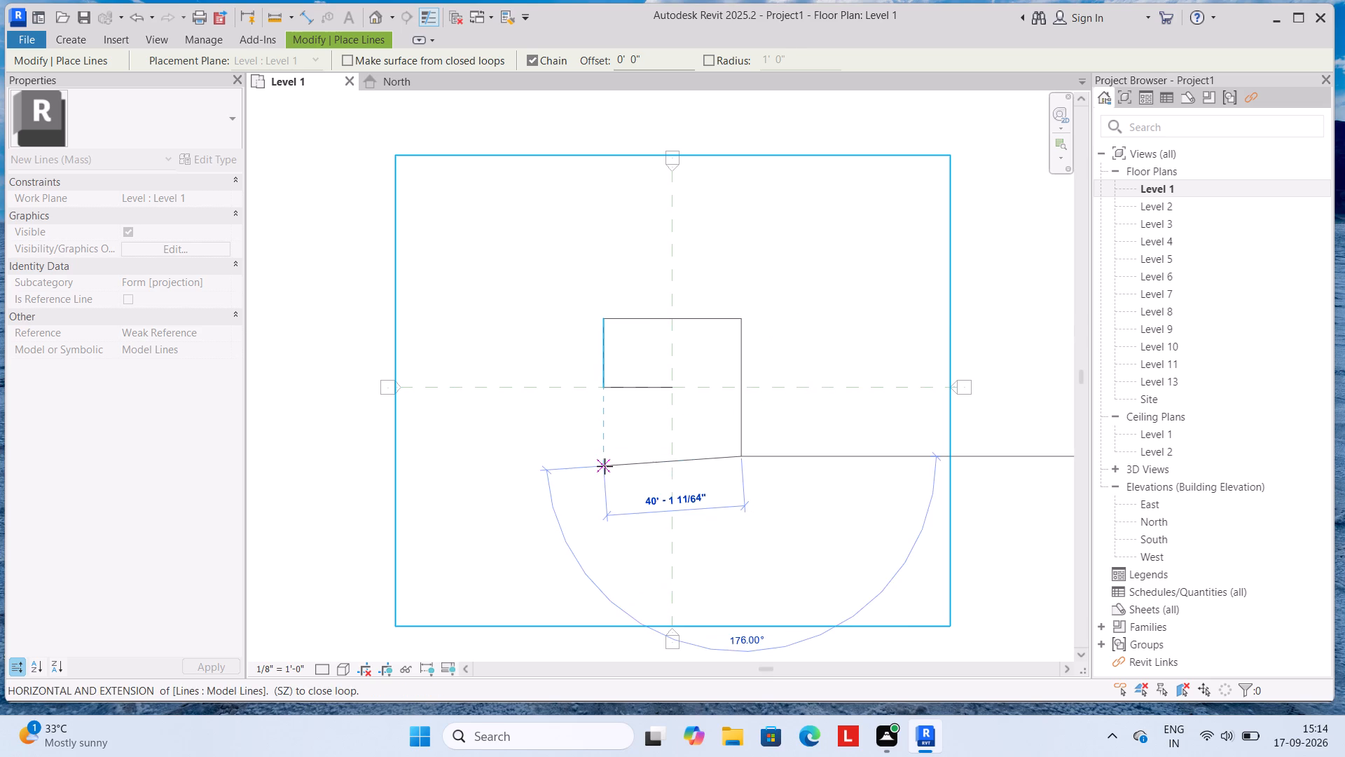
text(40)
key(apostrophe)
key(Return)
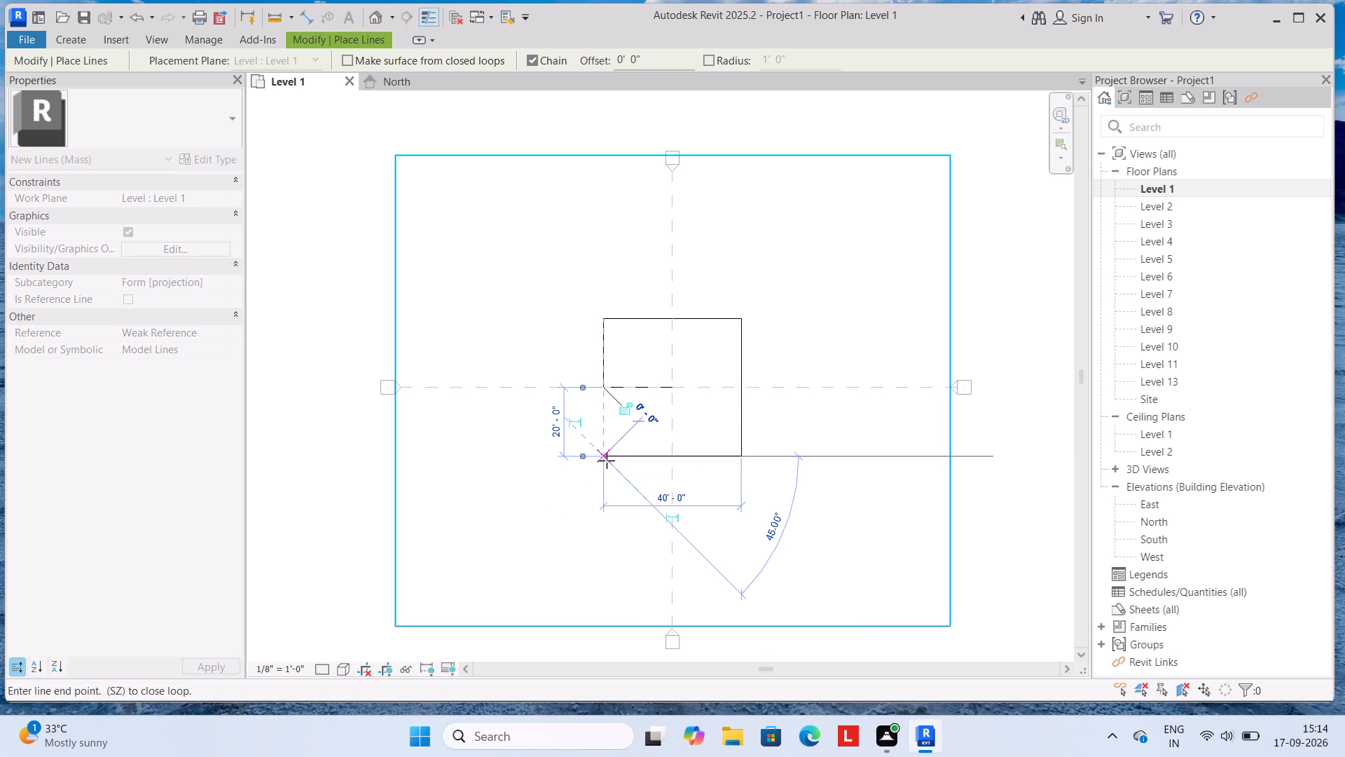
click(604, 386)
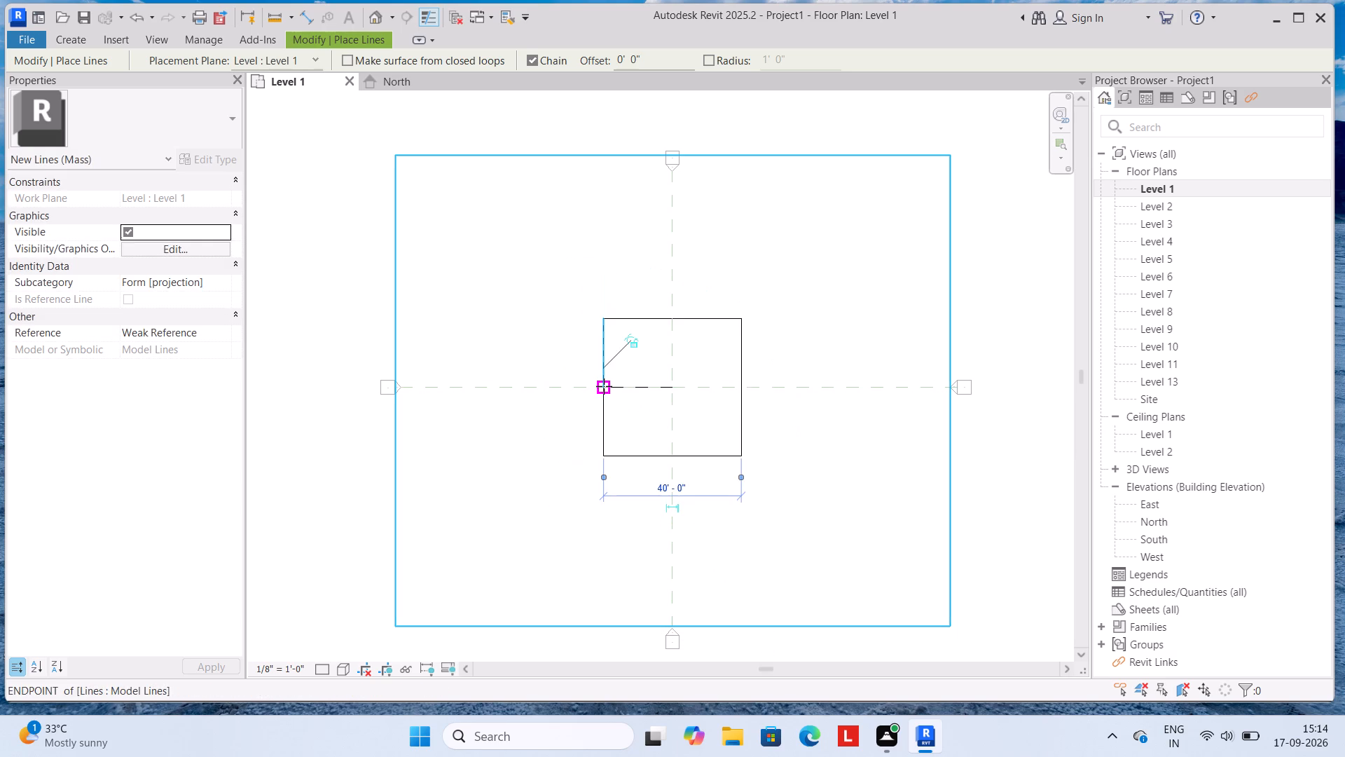
key(Escape)
key(Escape)
scroll(638, 392, up, 5)
key(Escape)
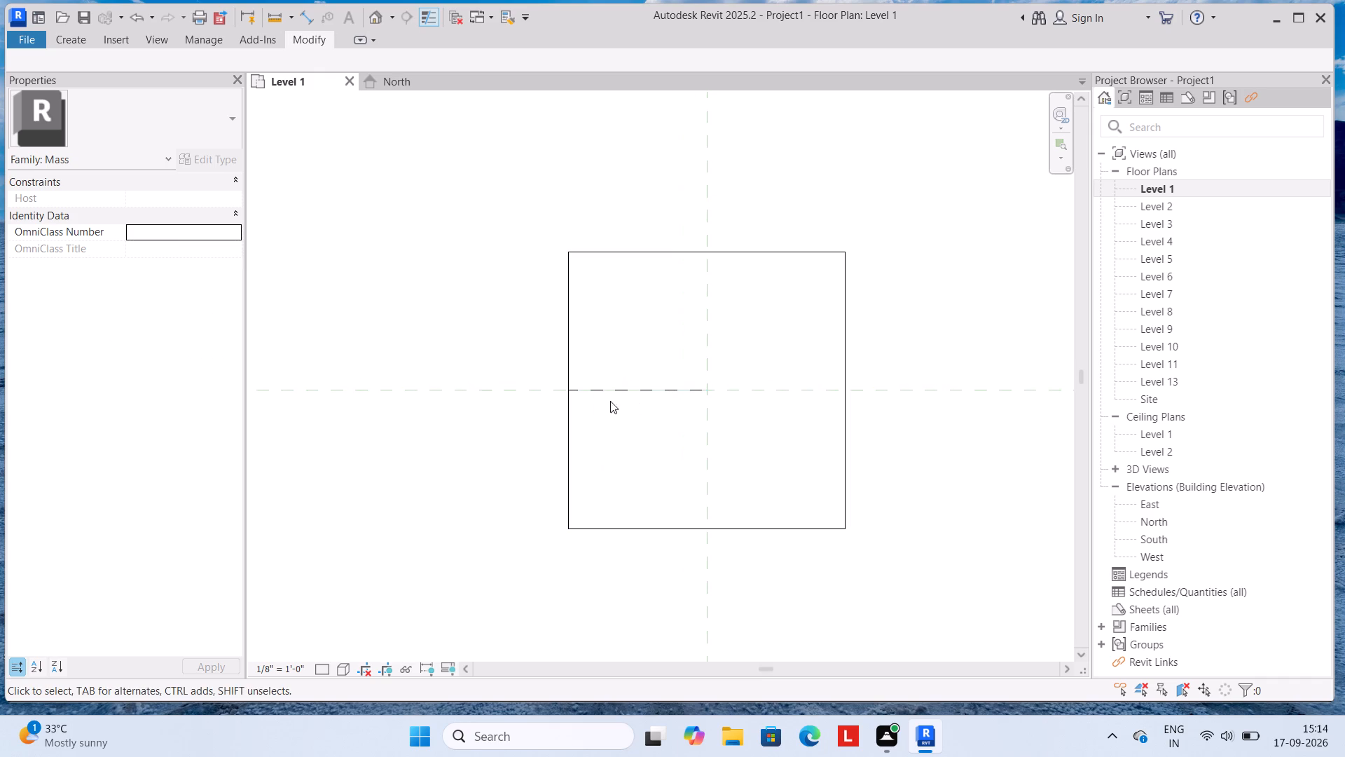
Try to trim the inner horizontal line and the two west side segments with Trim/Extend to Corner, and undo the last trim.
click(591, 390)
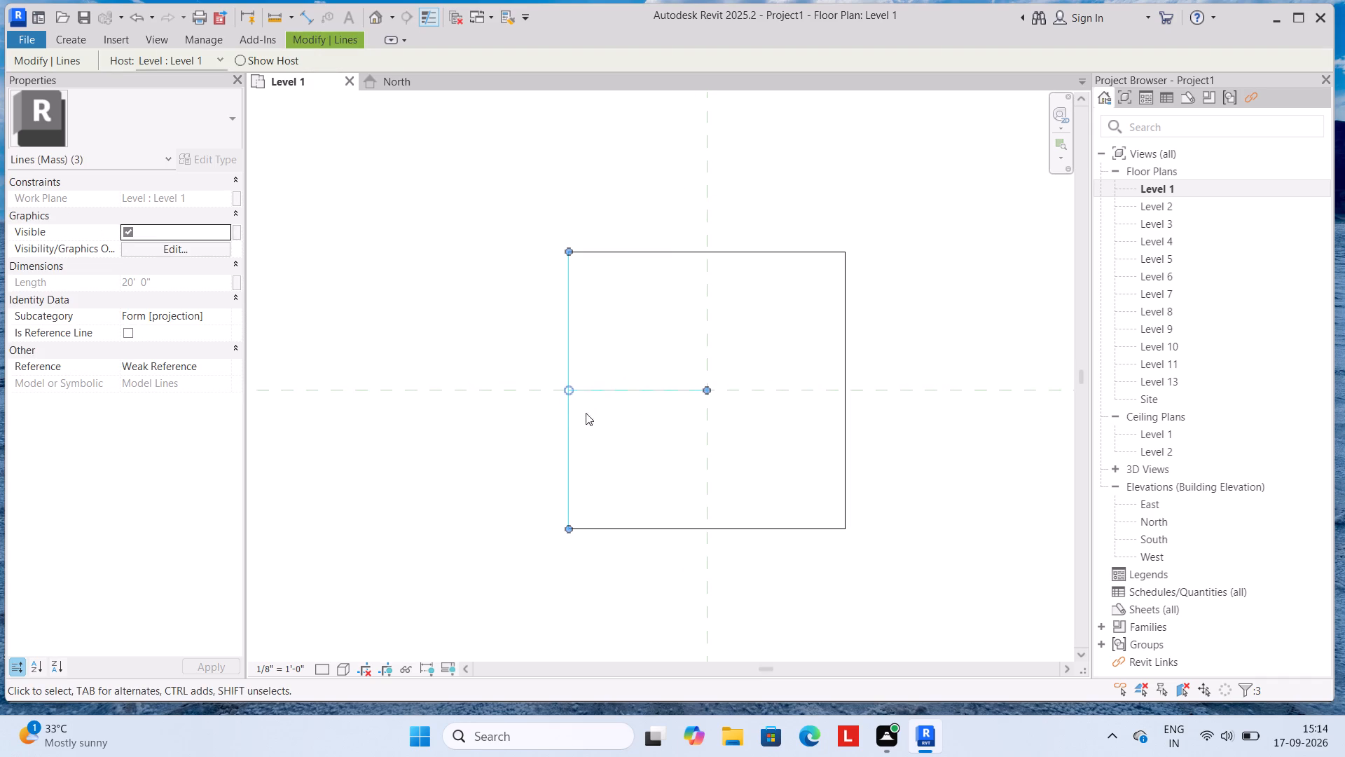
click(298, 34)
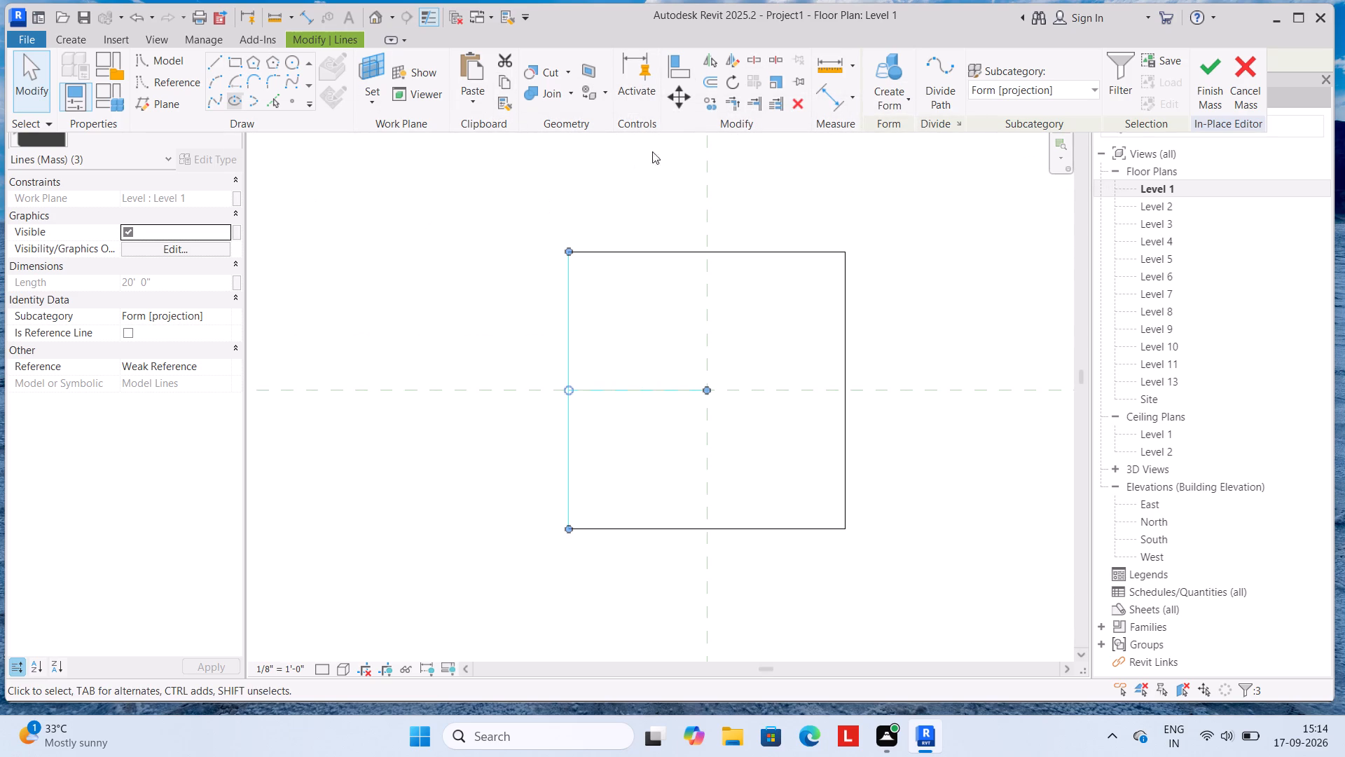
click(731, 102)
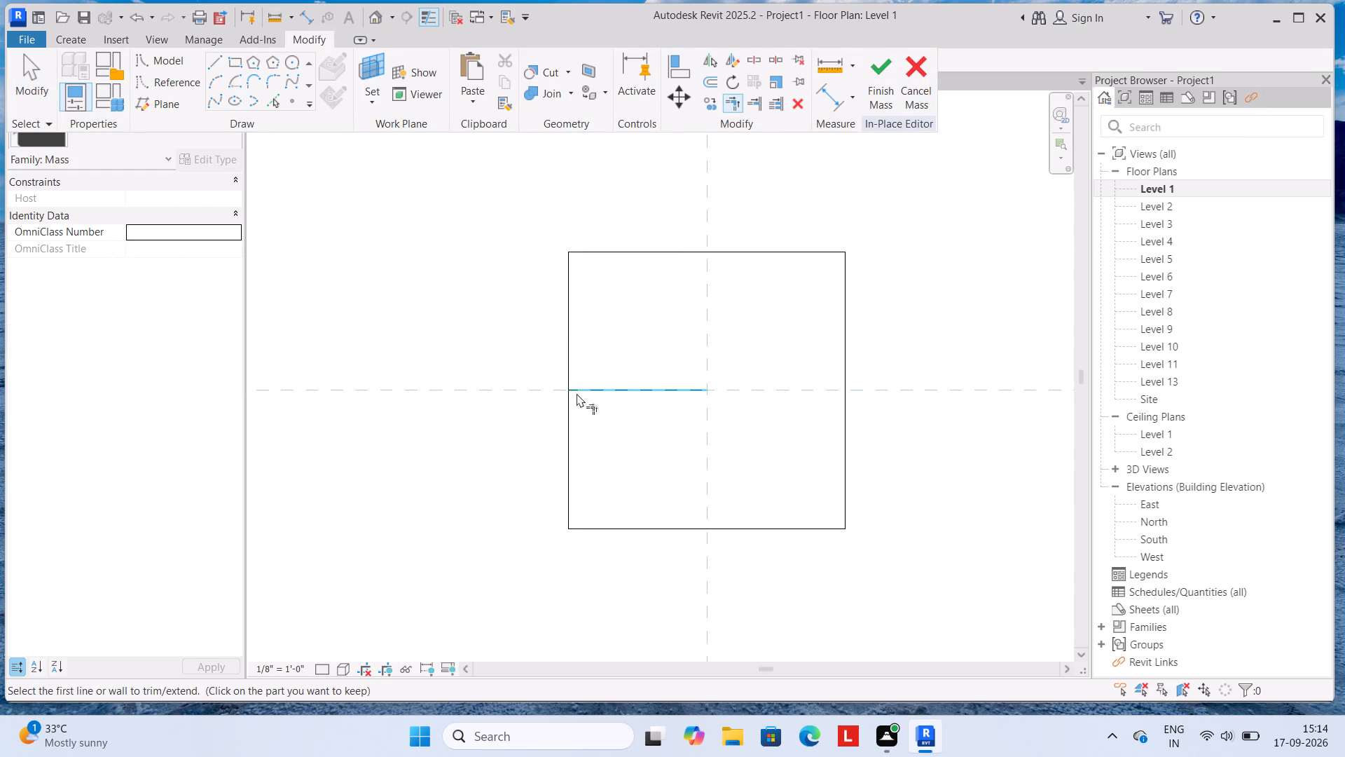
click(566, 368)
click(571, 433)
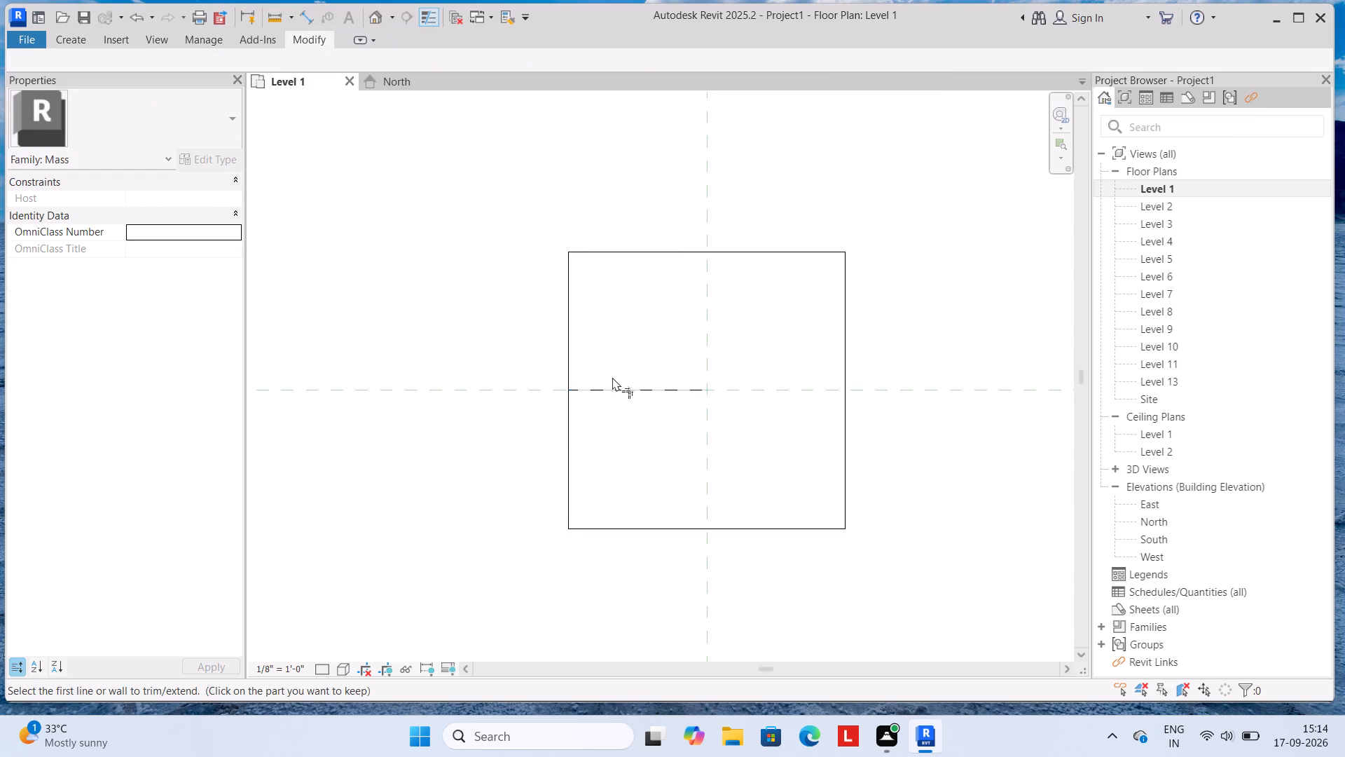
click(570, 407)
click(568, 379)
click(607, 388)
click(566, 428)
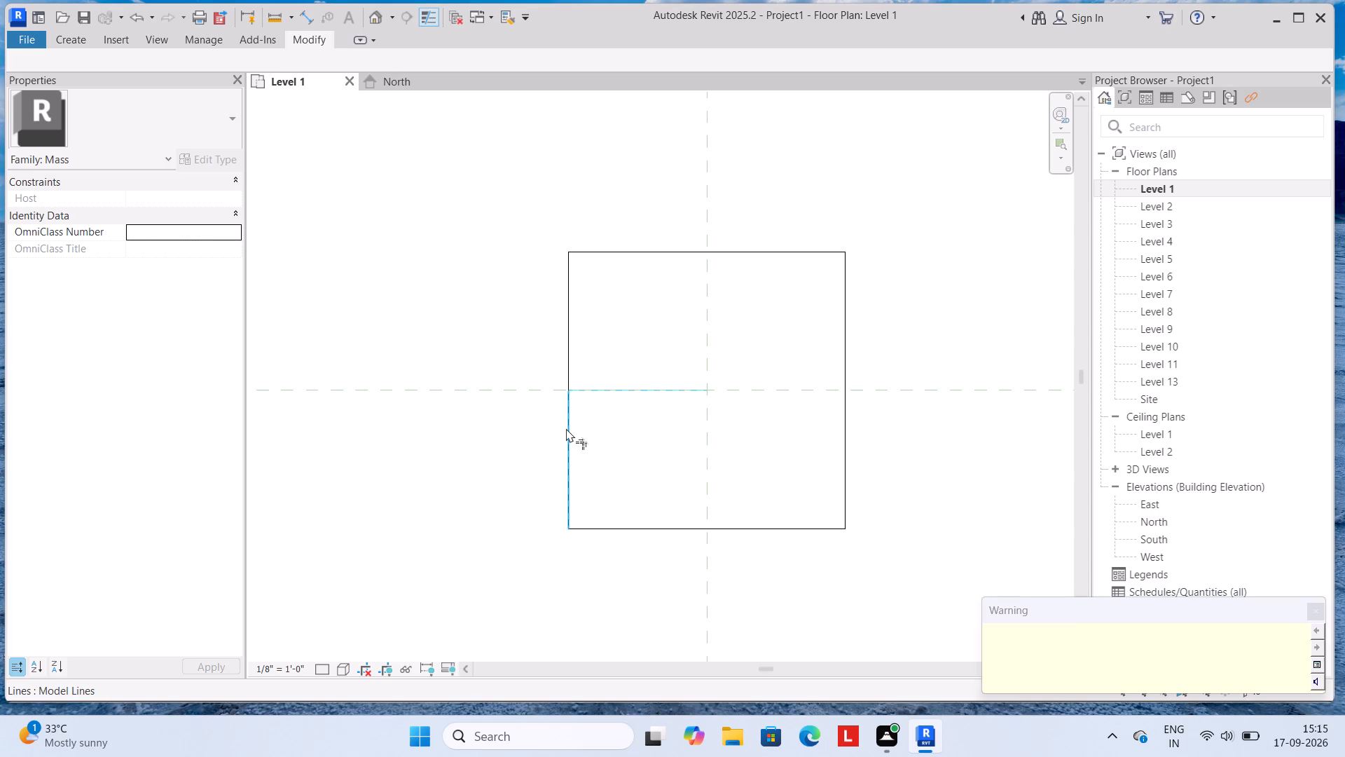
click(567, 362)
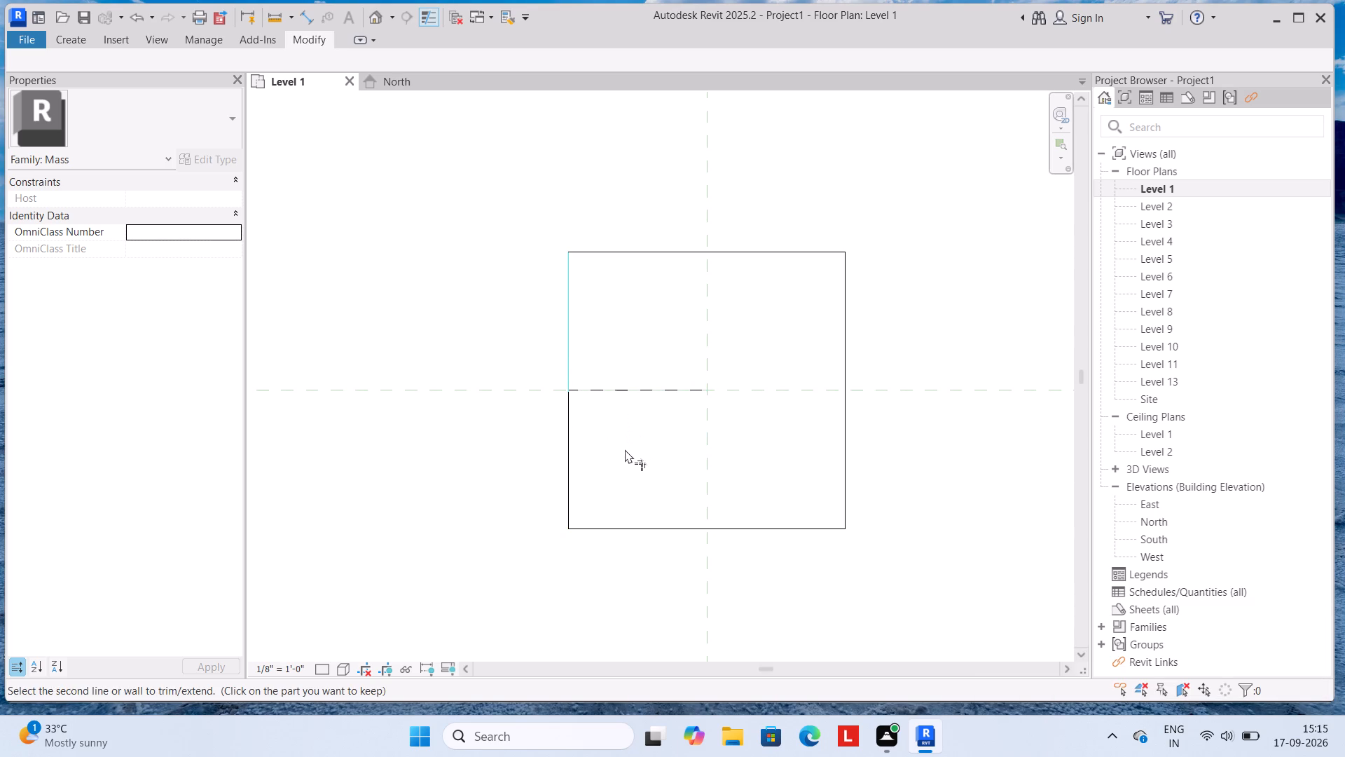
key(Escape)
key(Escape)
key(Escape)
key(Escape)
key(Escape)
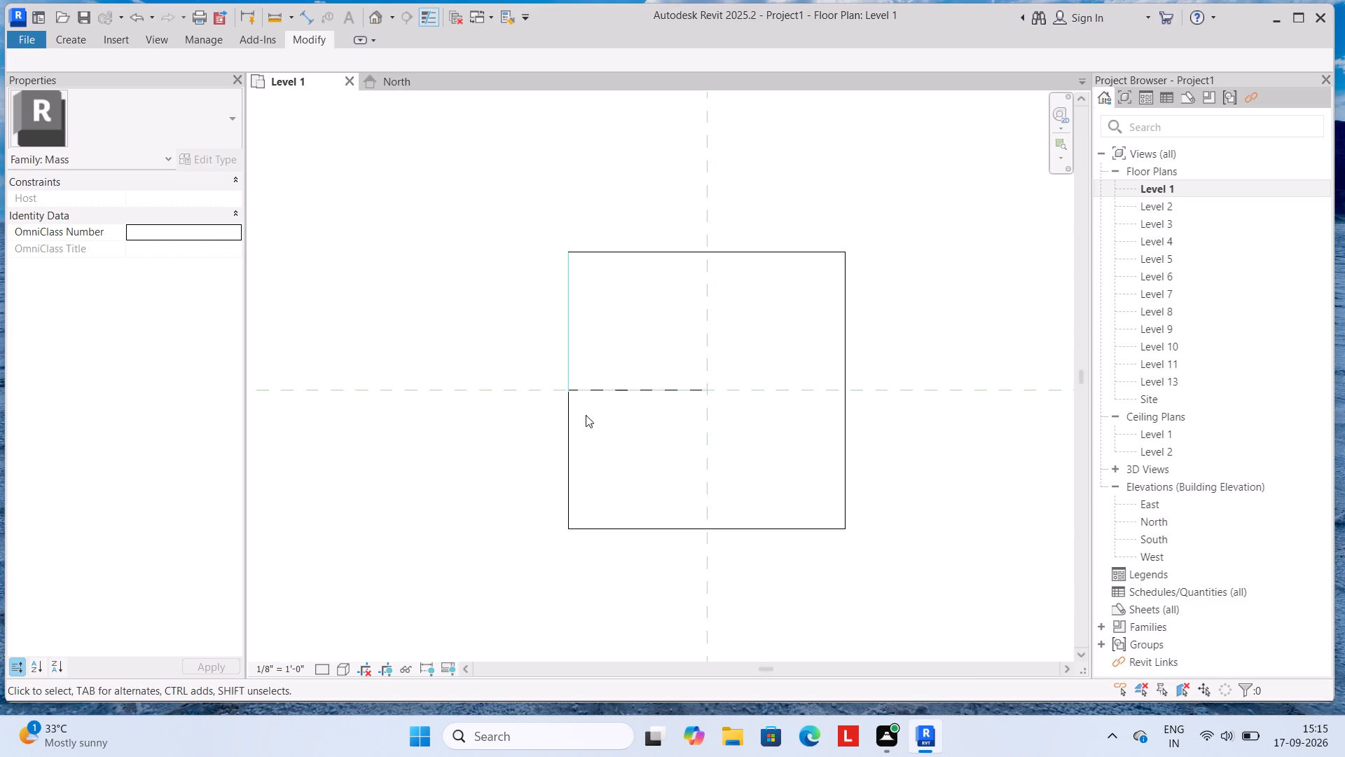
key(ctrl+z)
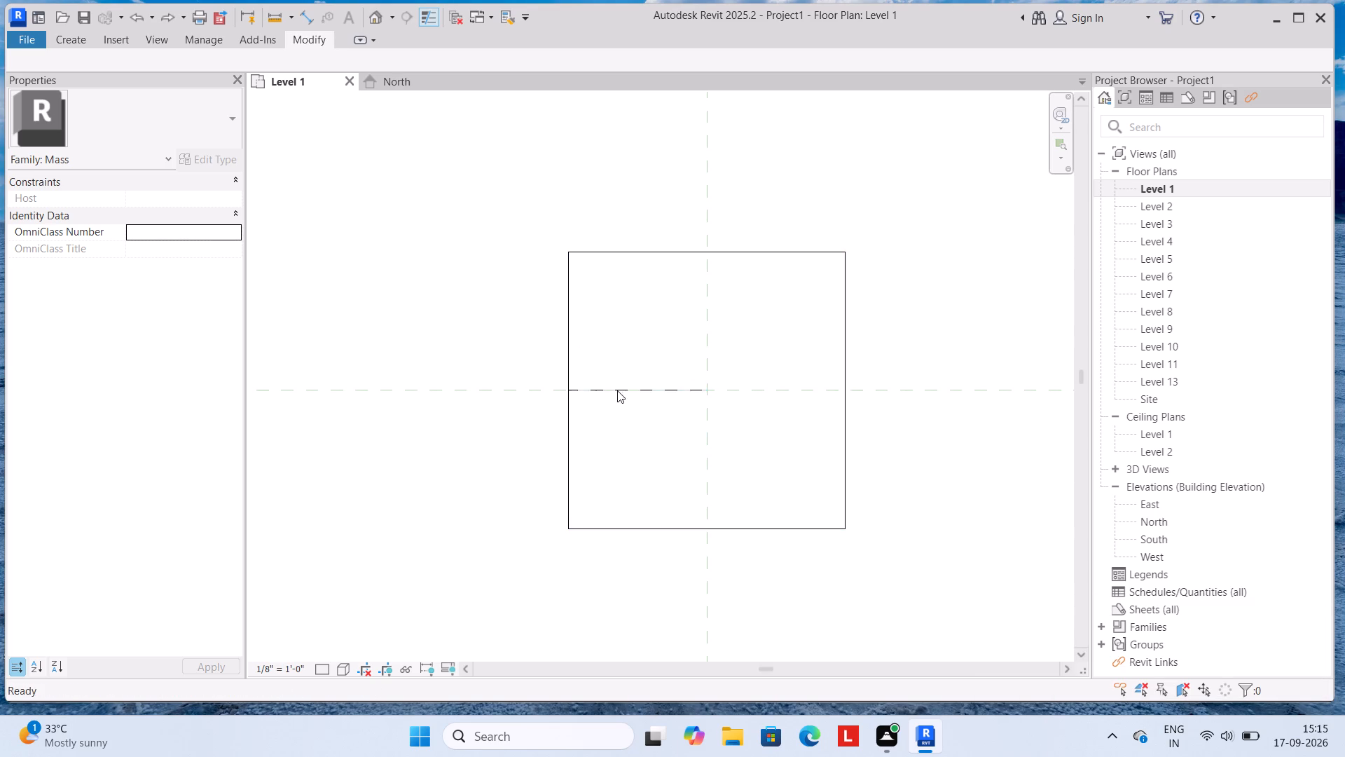
Delete the 20' line inside the square that runs along the horizontal reference plane.
click(619, 393)
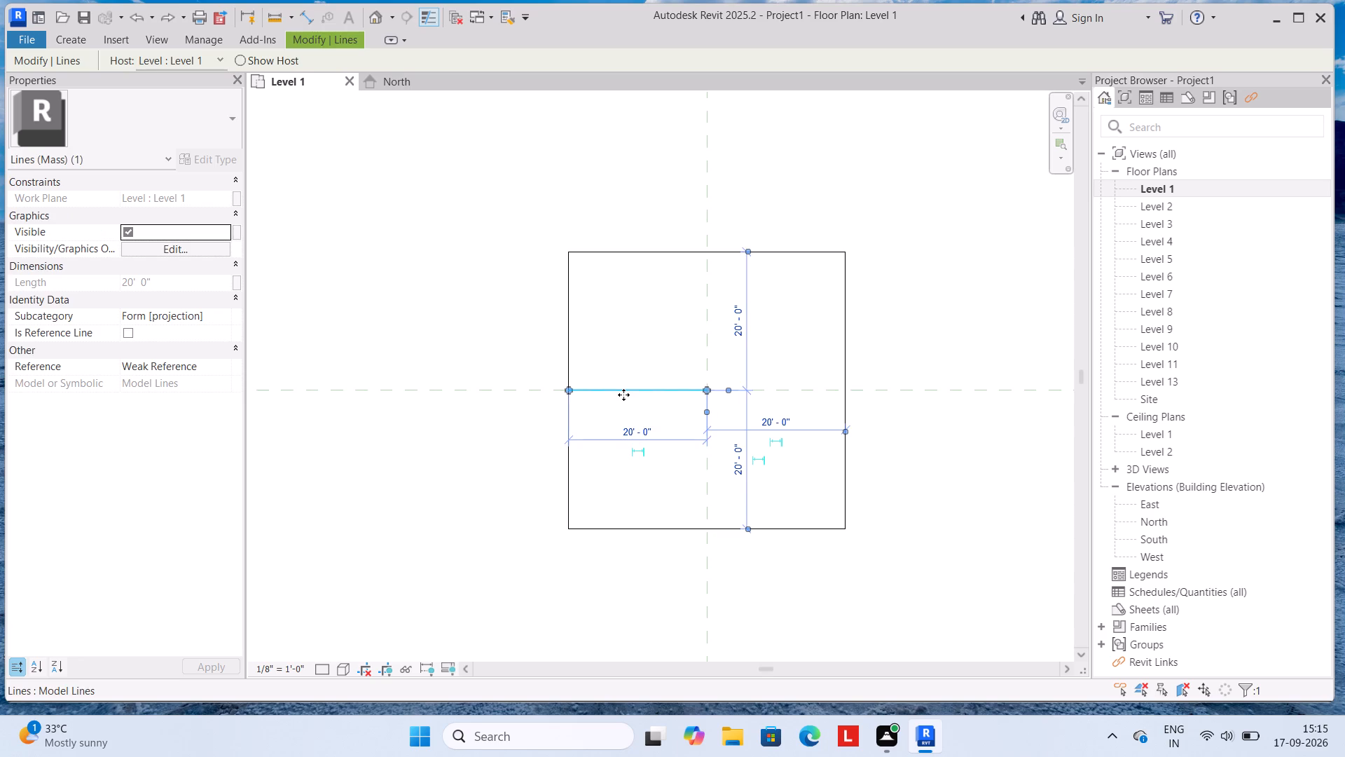
key(Delete)
key(Escape)
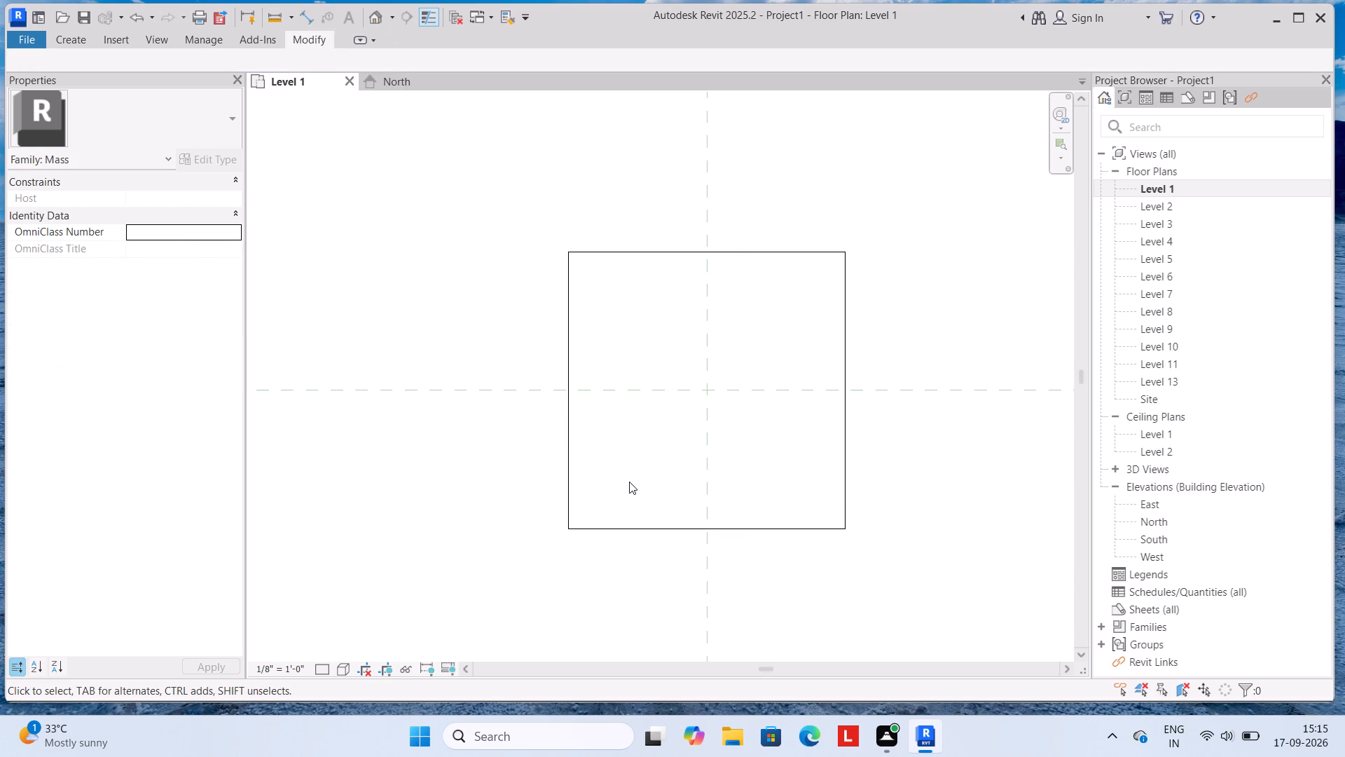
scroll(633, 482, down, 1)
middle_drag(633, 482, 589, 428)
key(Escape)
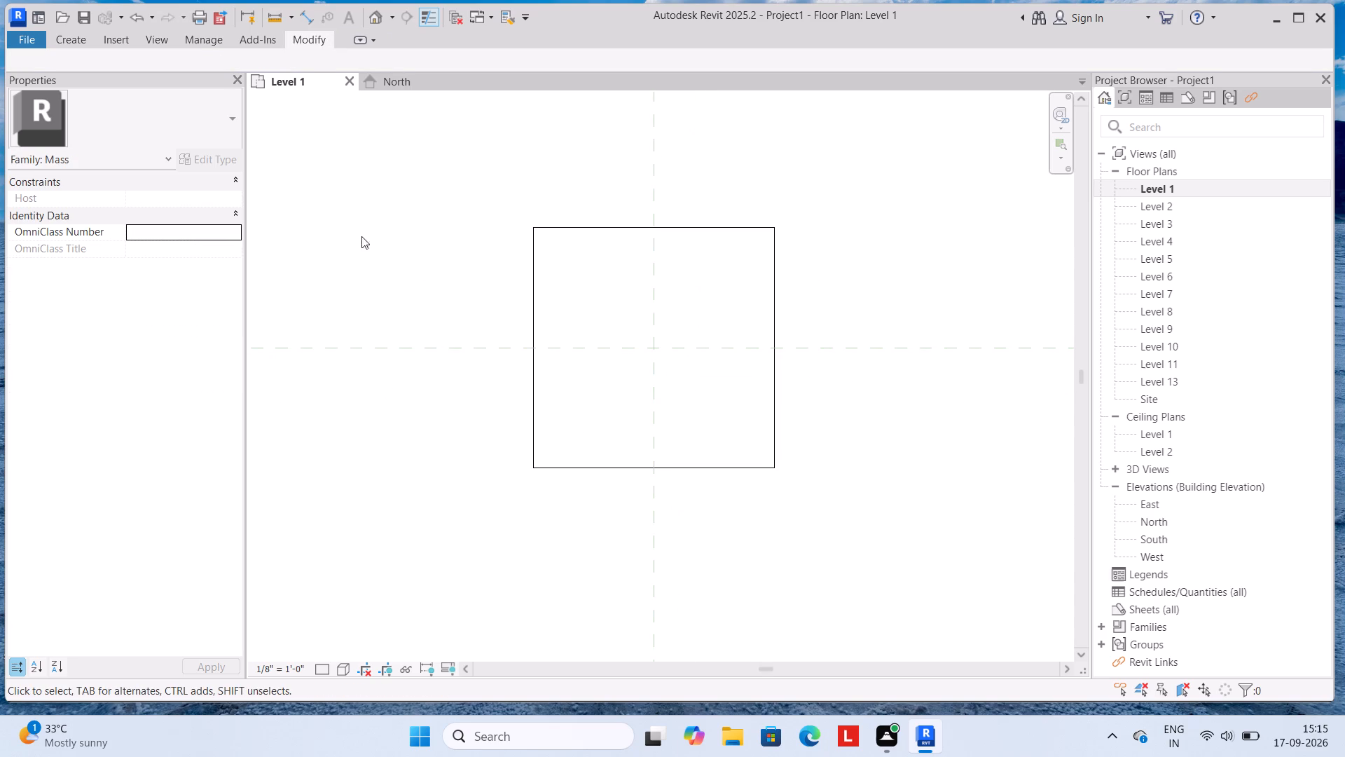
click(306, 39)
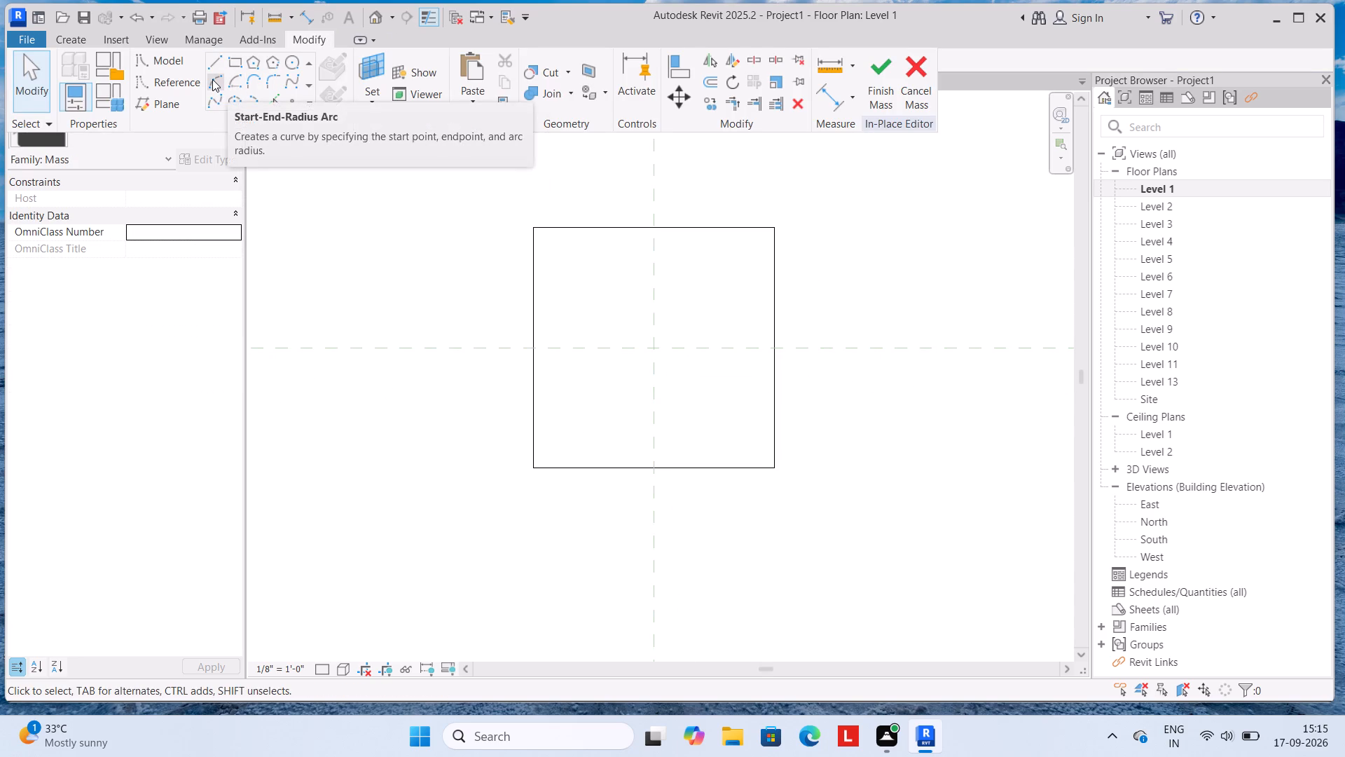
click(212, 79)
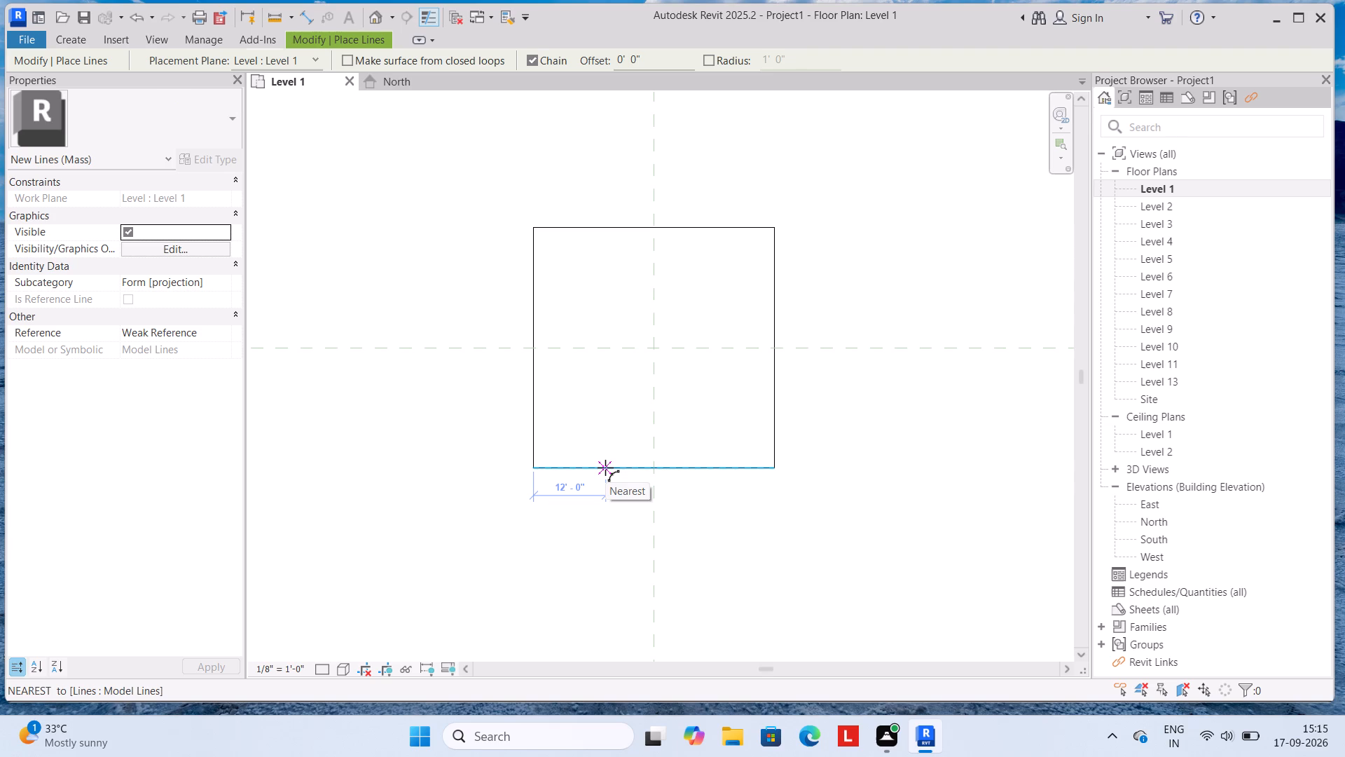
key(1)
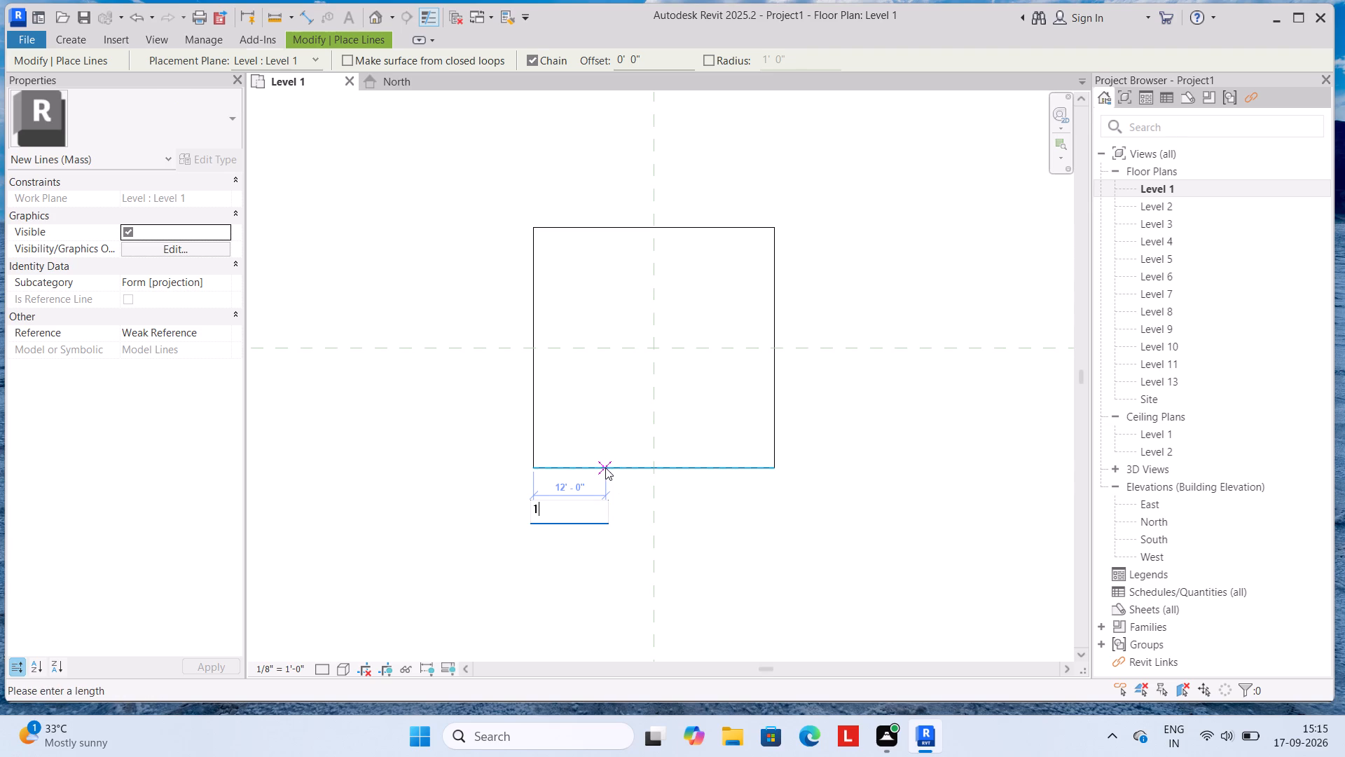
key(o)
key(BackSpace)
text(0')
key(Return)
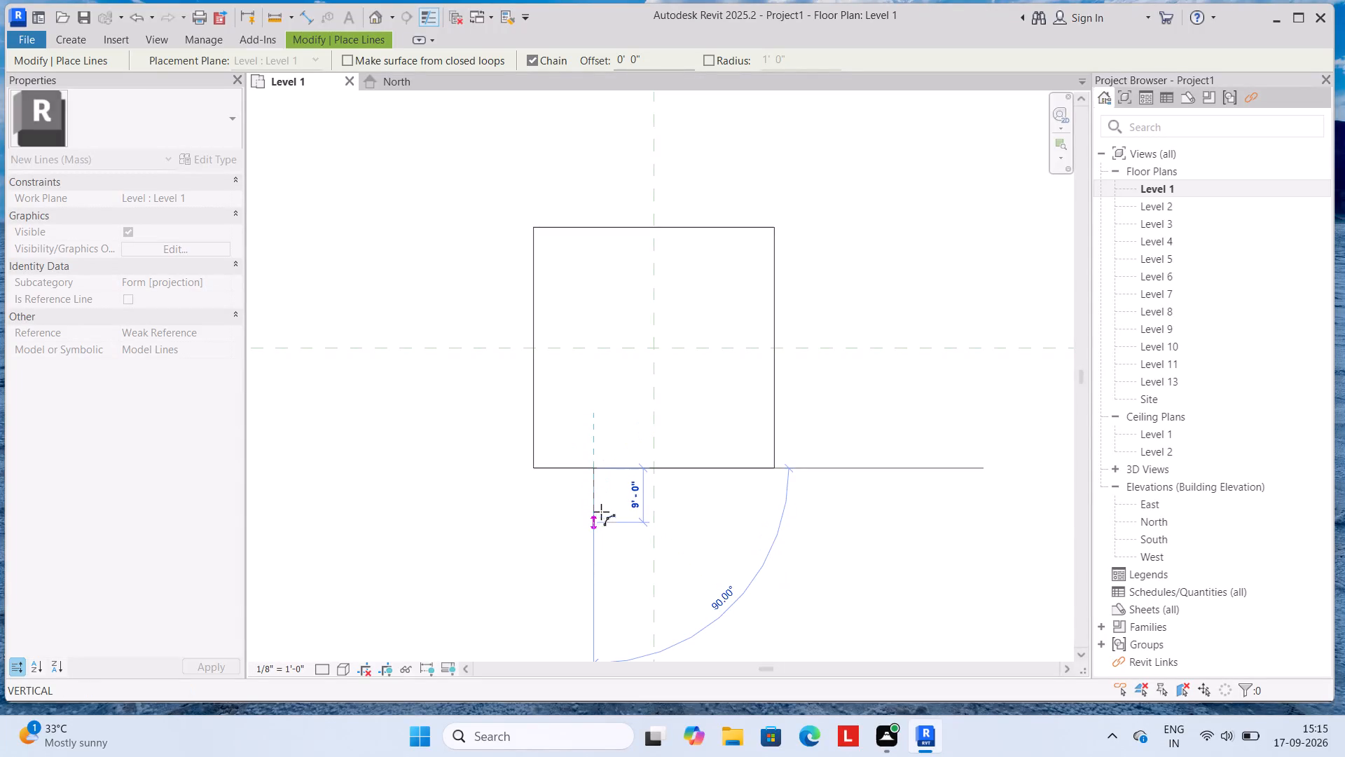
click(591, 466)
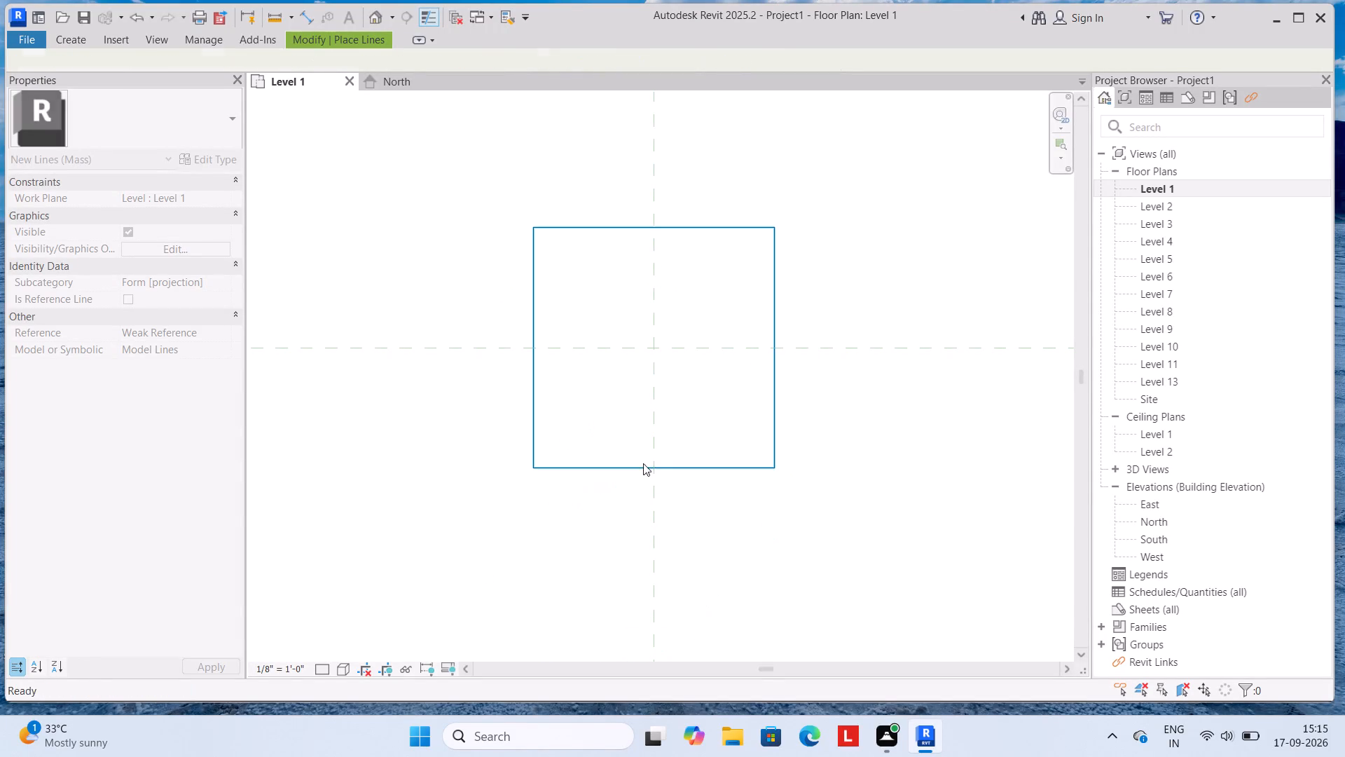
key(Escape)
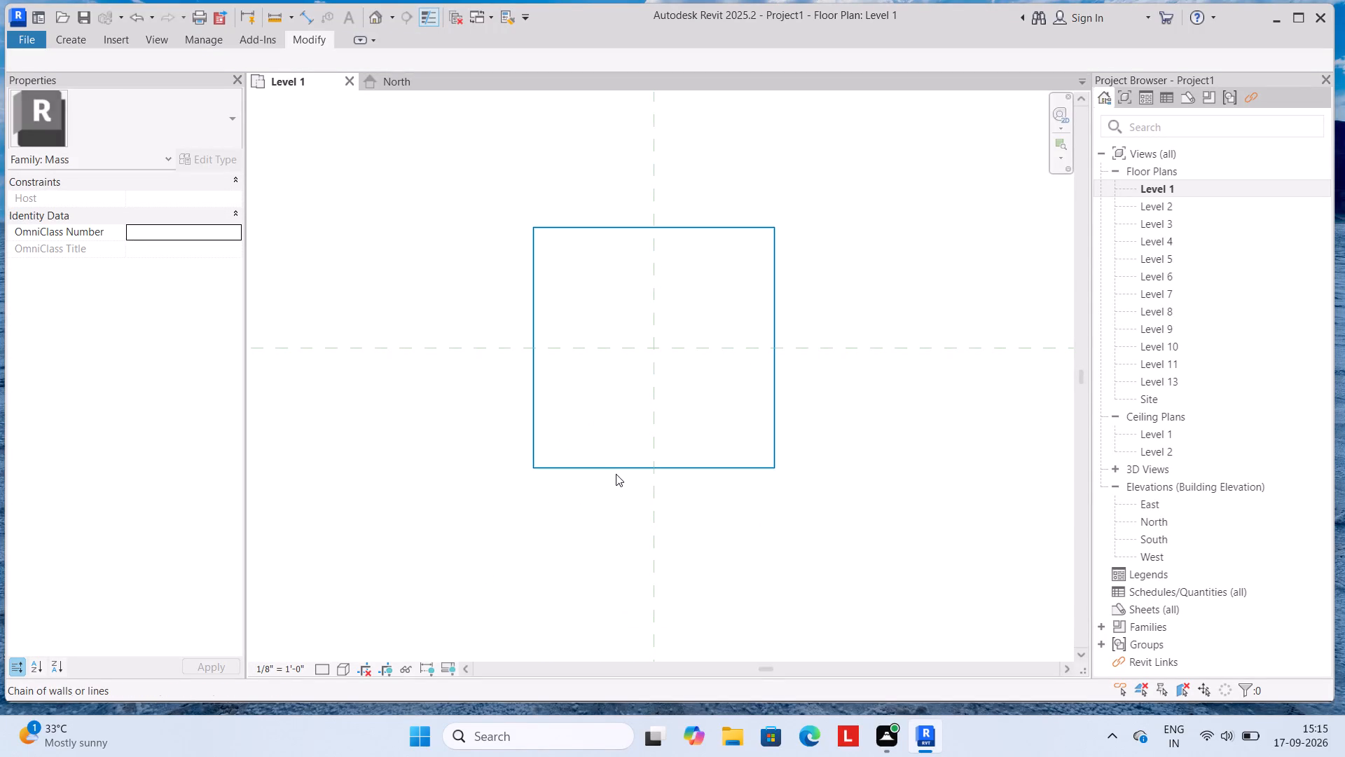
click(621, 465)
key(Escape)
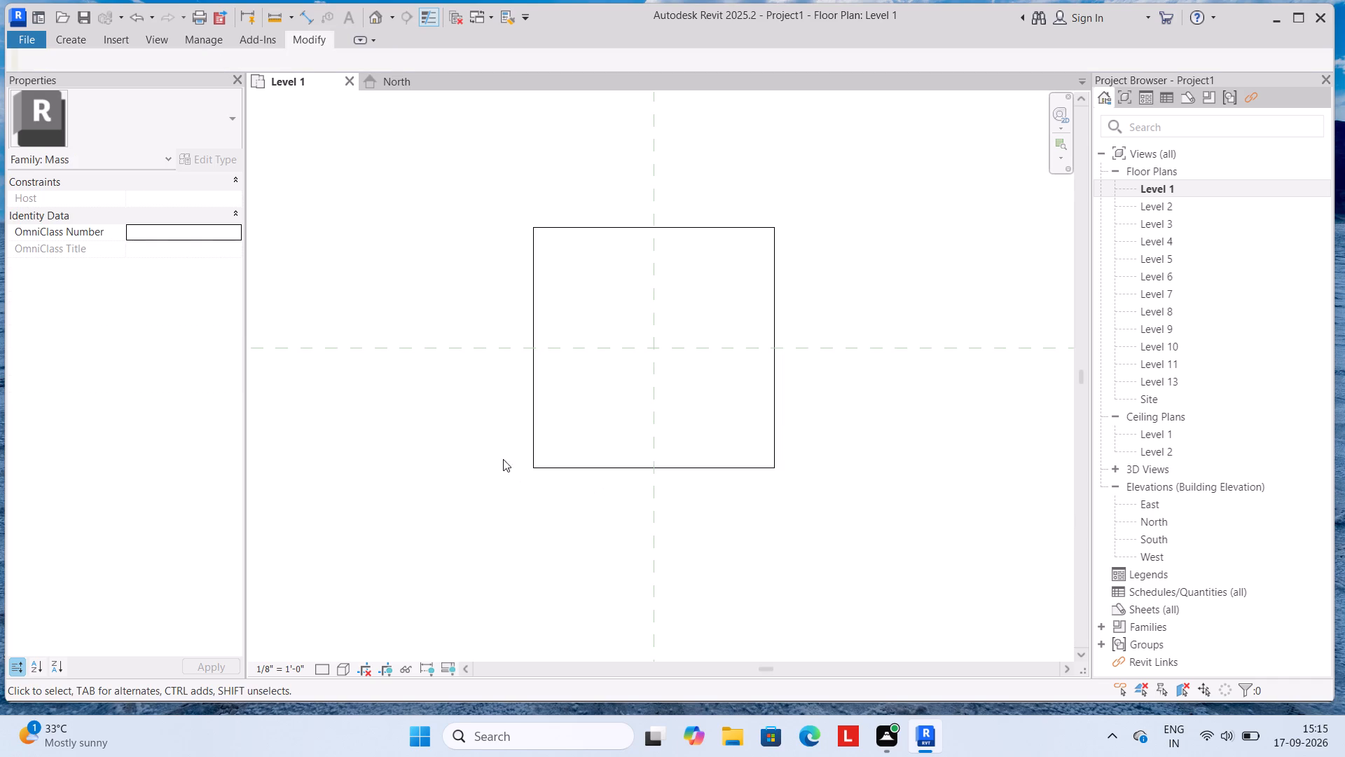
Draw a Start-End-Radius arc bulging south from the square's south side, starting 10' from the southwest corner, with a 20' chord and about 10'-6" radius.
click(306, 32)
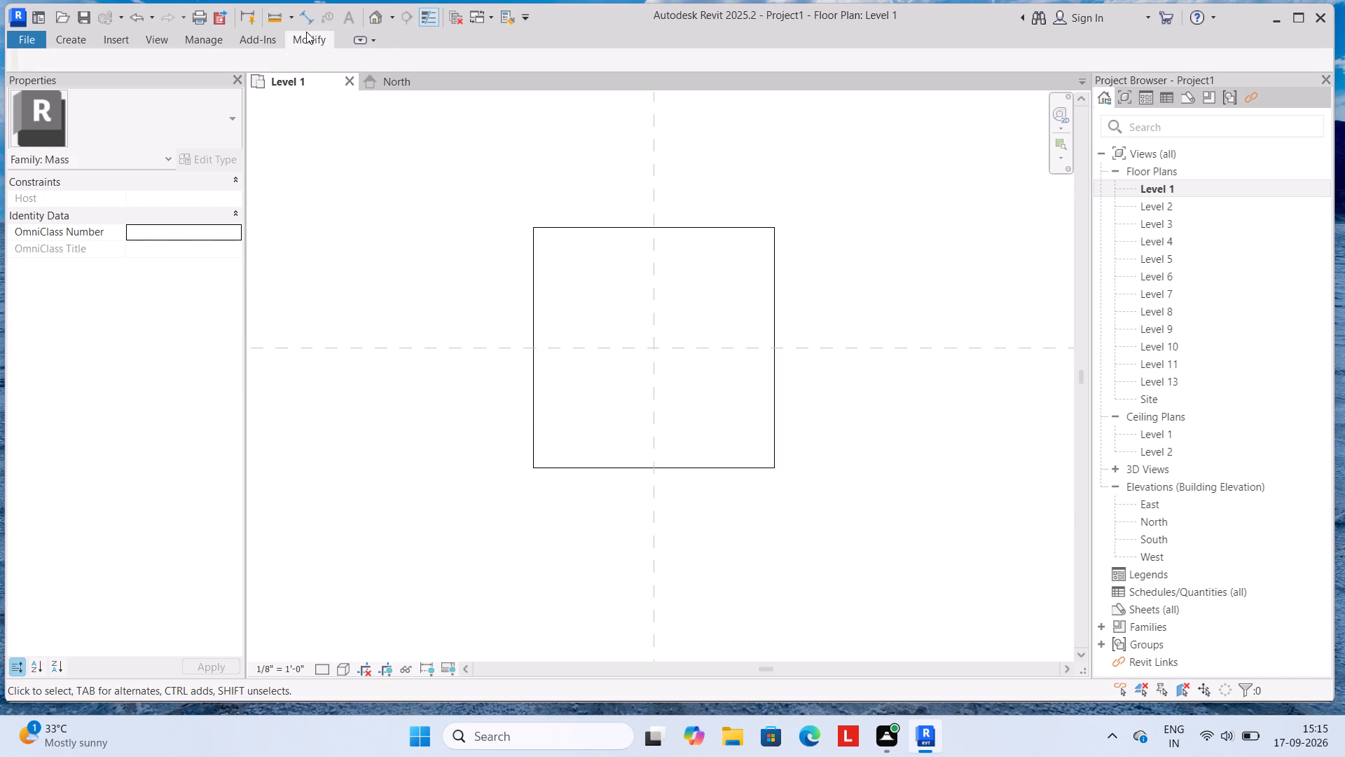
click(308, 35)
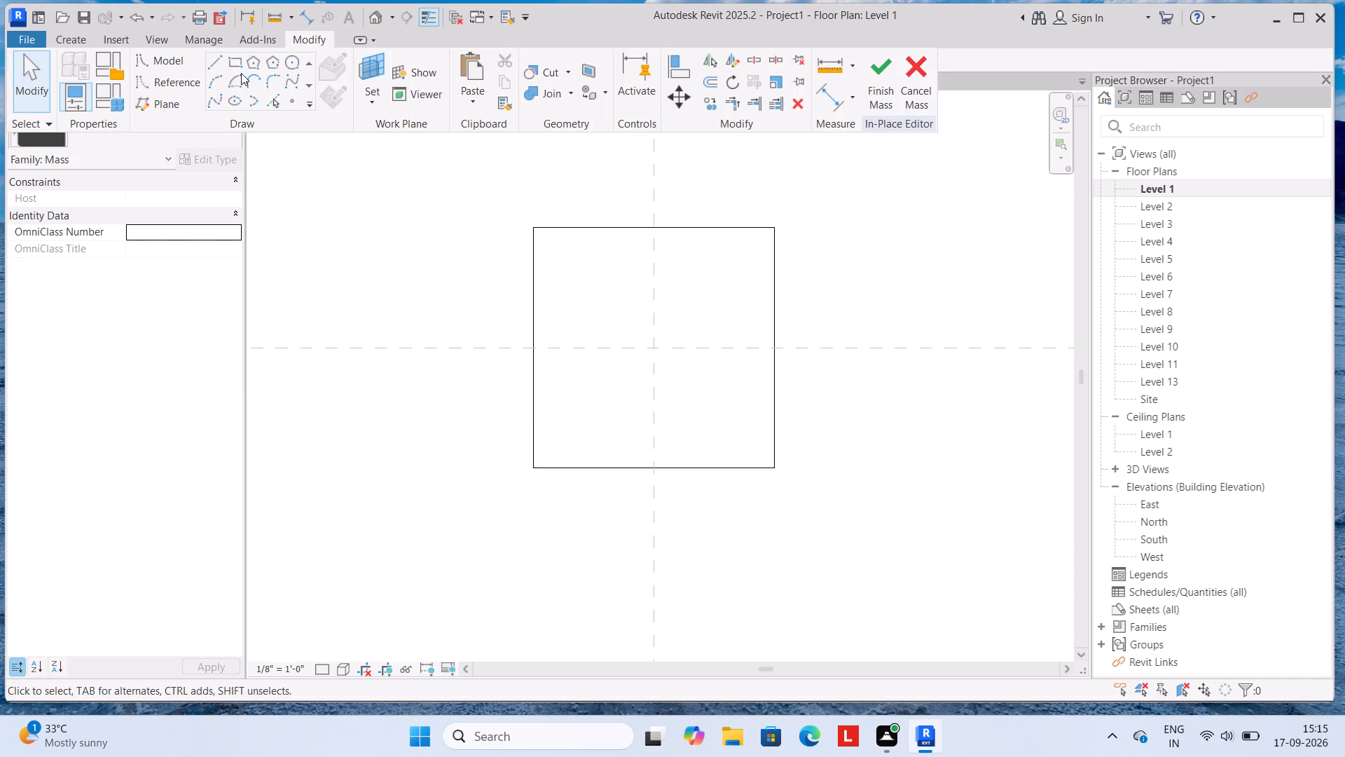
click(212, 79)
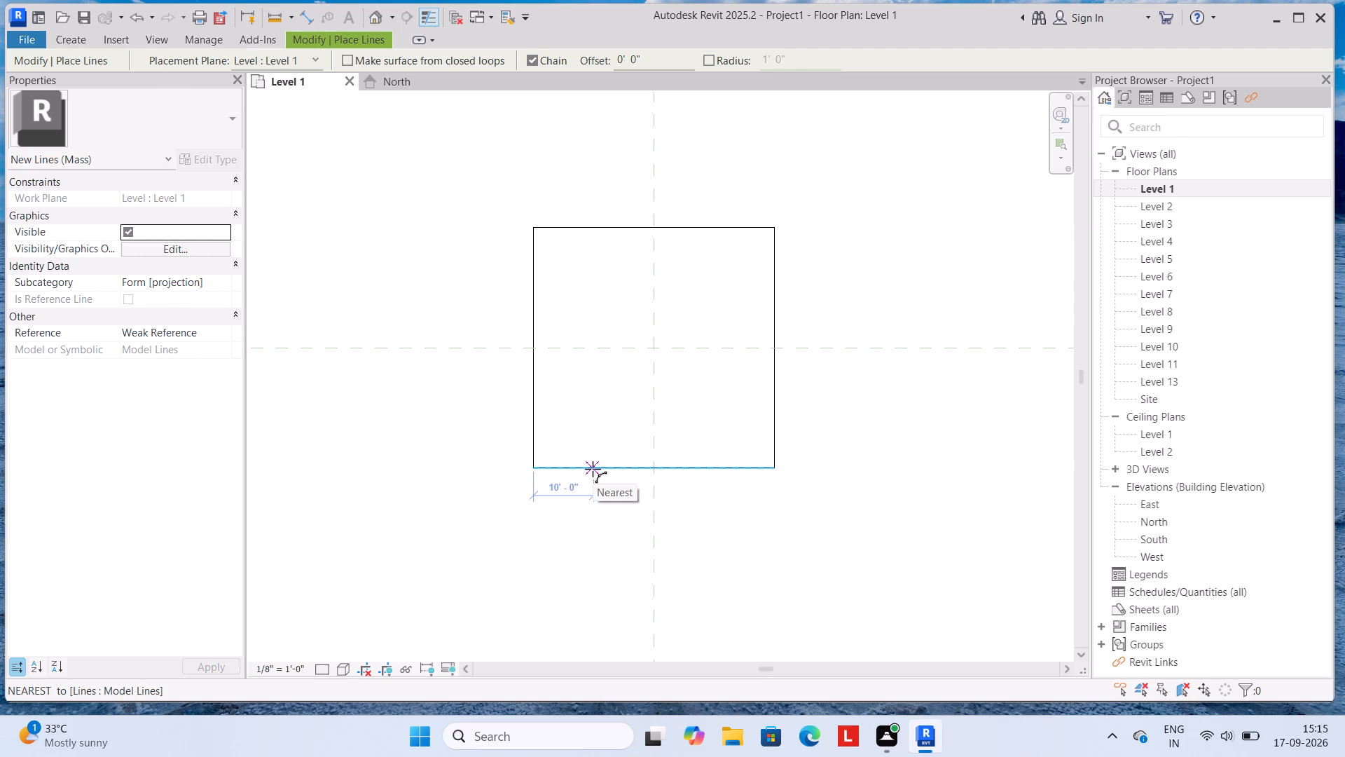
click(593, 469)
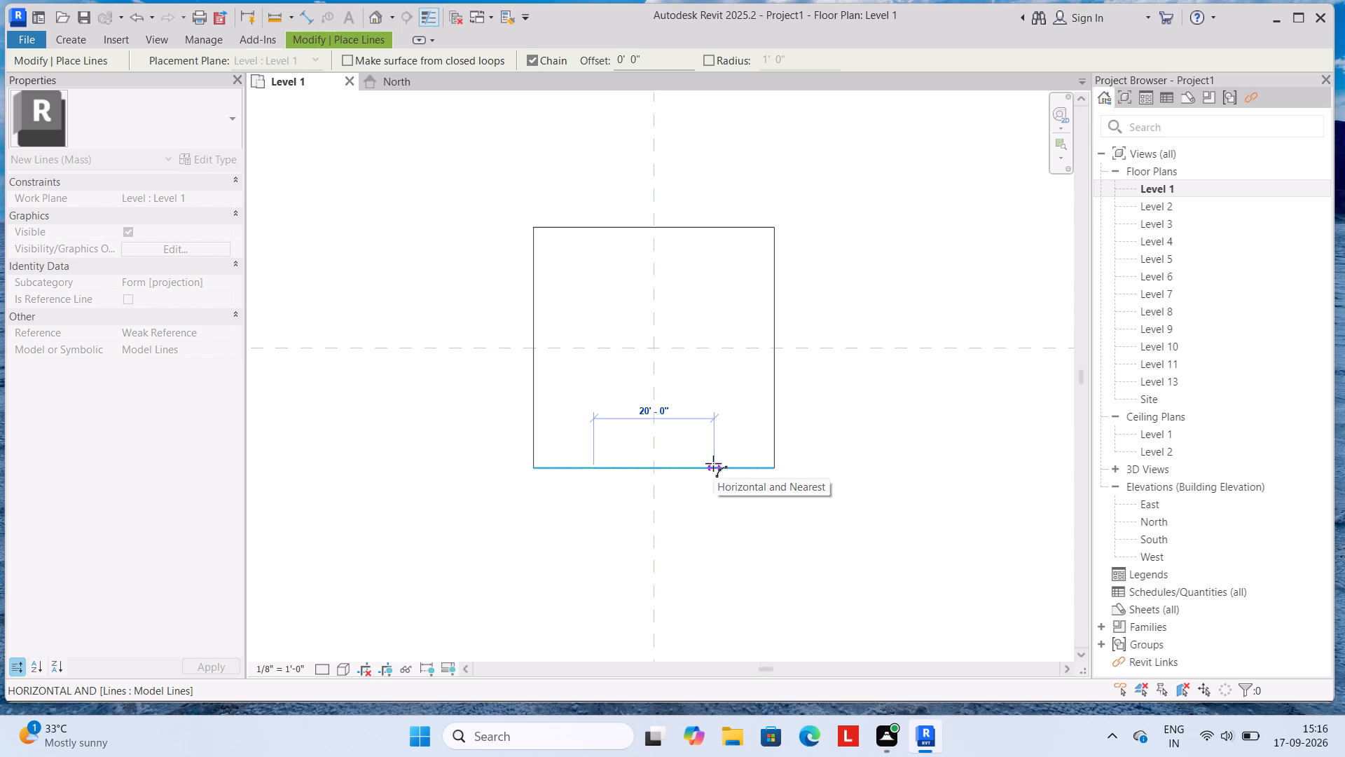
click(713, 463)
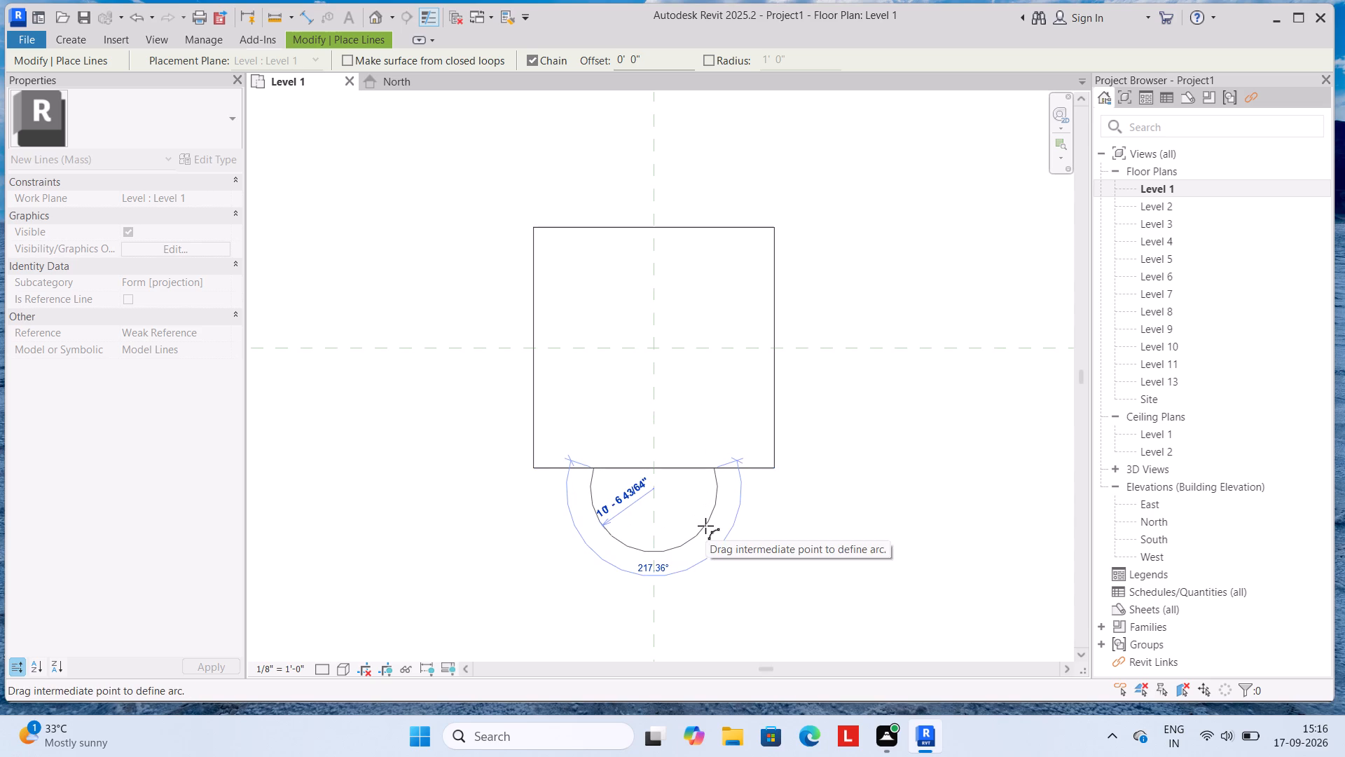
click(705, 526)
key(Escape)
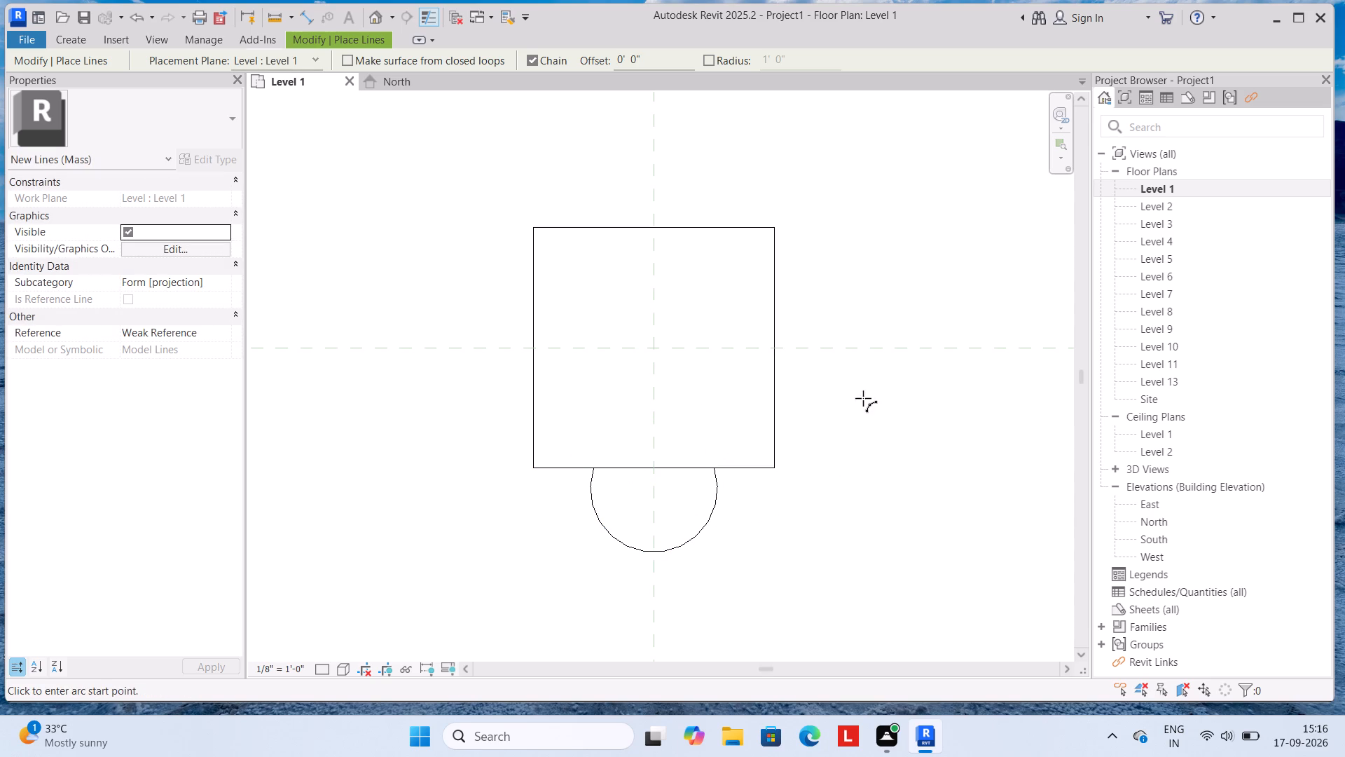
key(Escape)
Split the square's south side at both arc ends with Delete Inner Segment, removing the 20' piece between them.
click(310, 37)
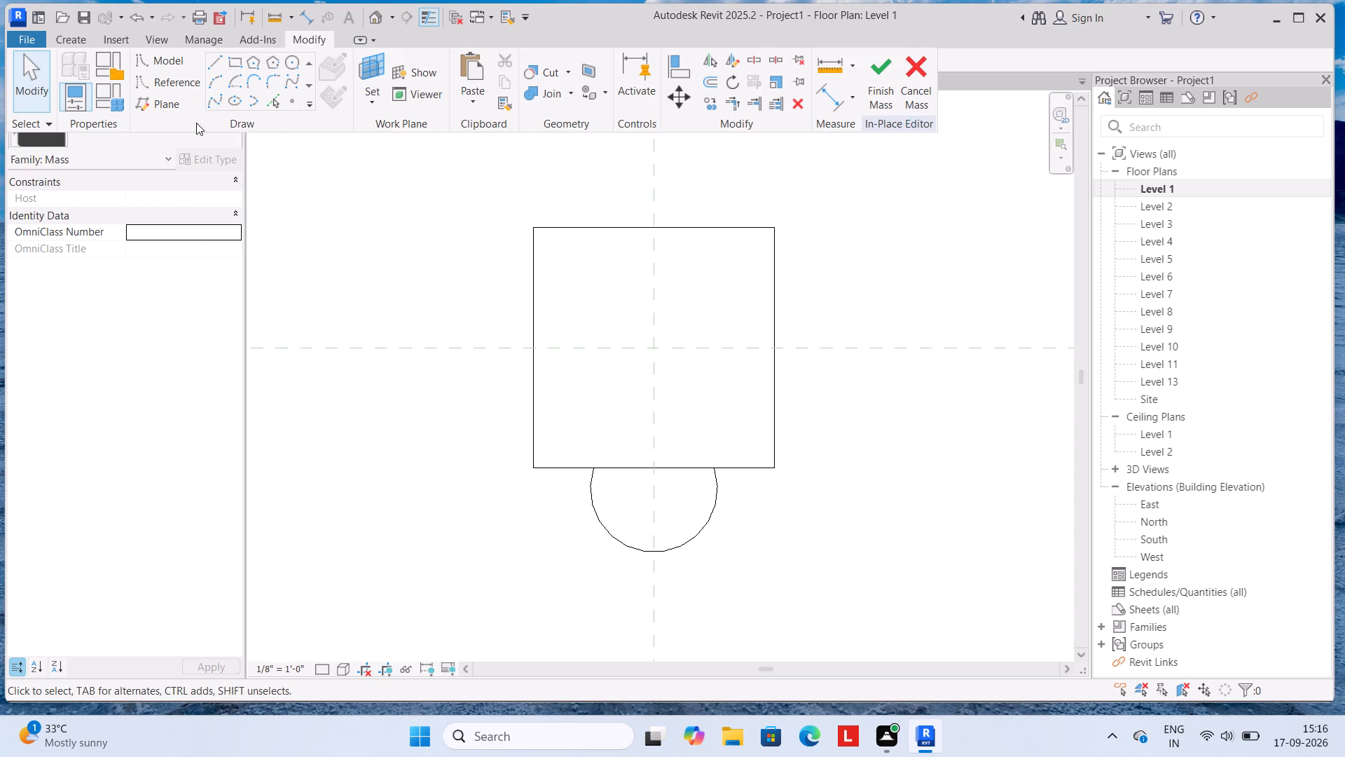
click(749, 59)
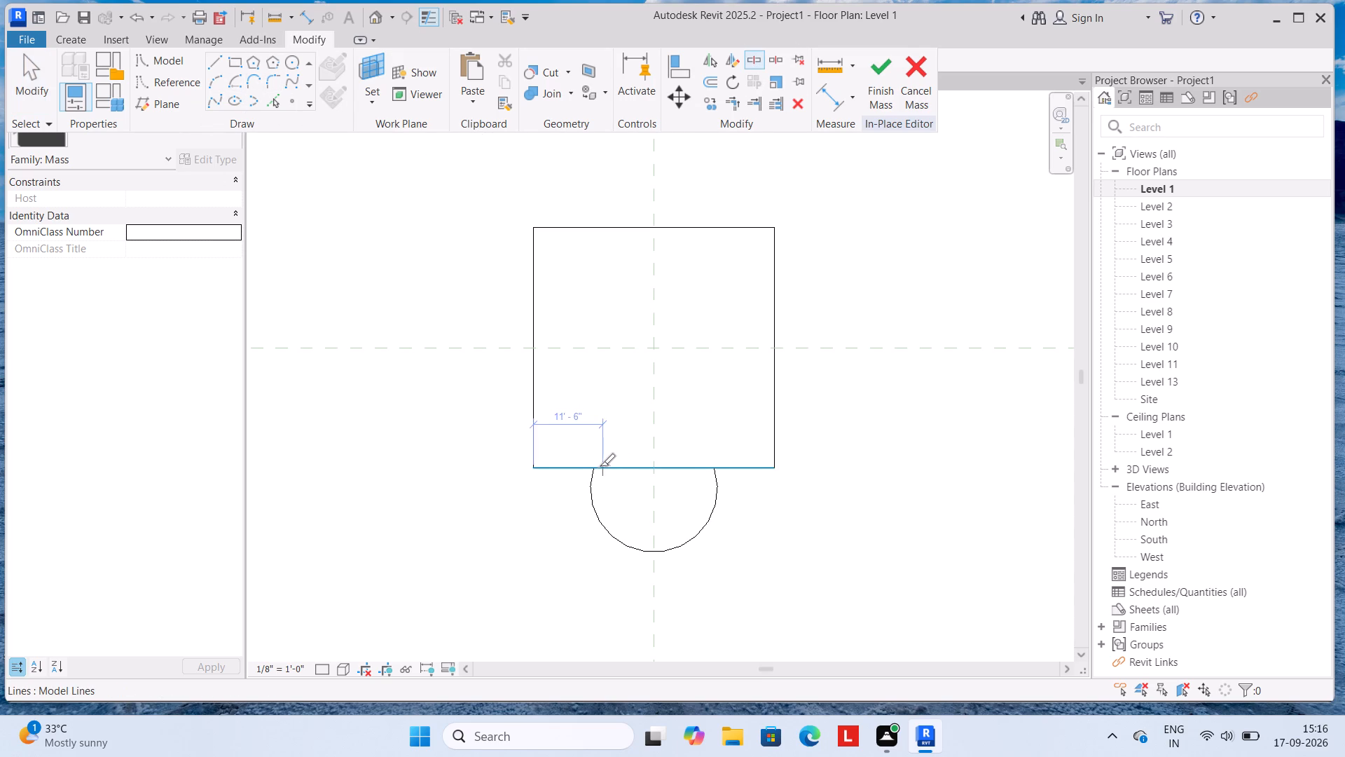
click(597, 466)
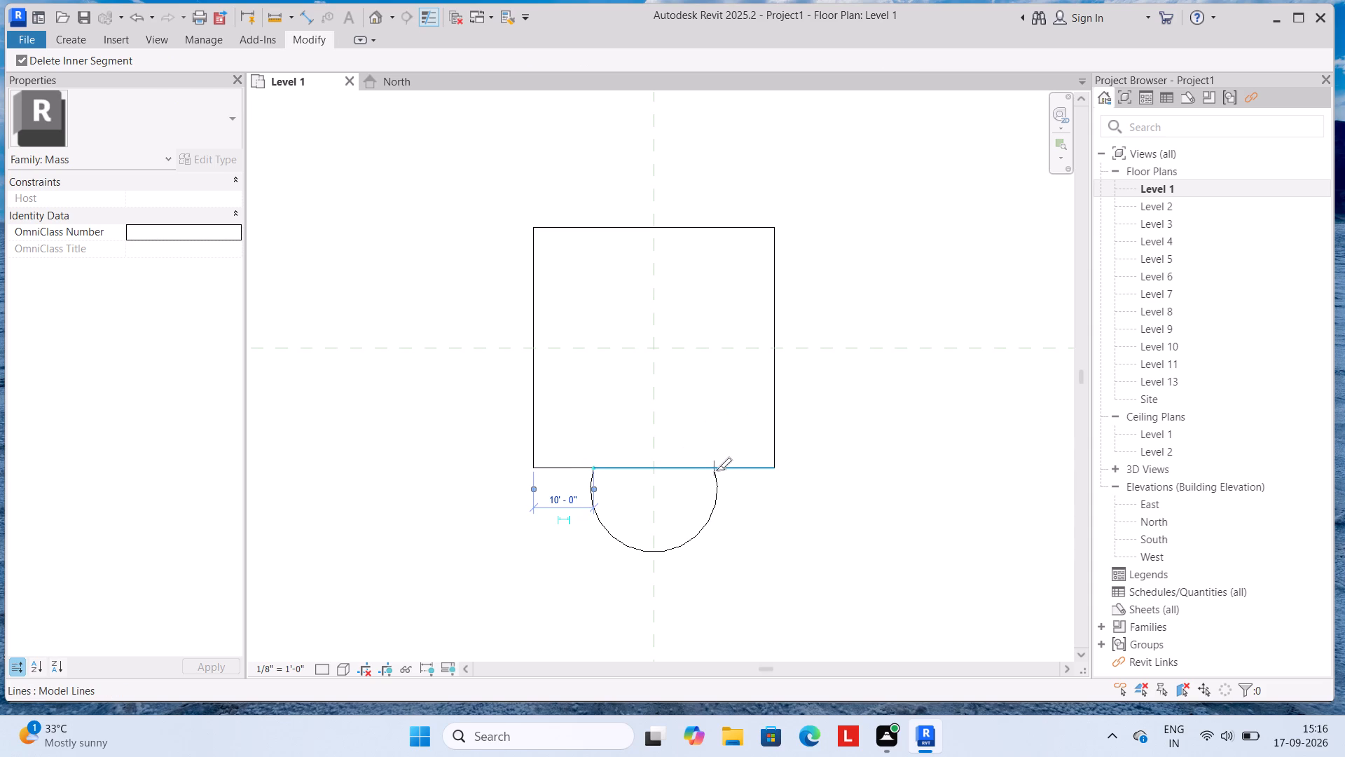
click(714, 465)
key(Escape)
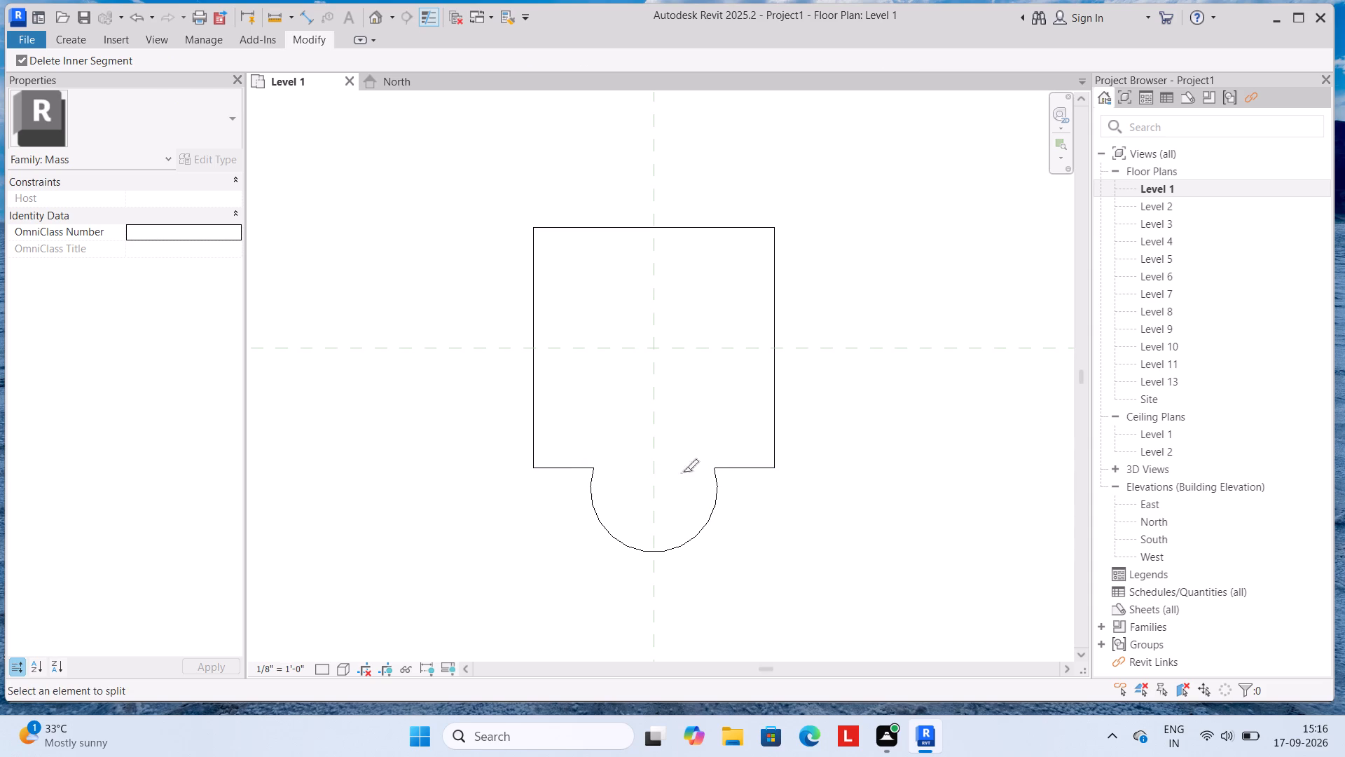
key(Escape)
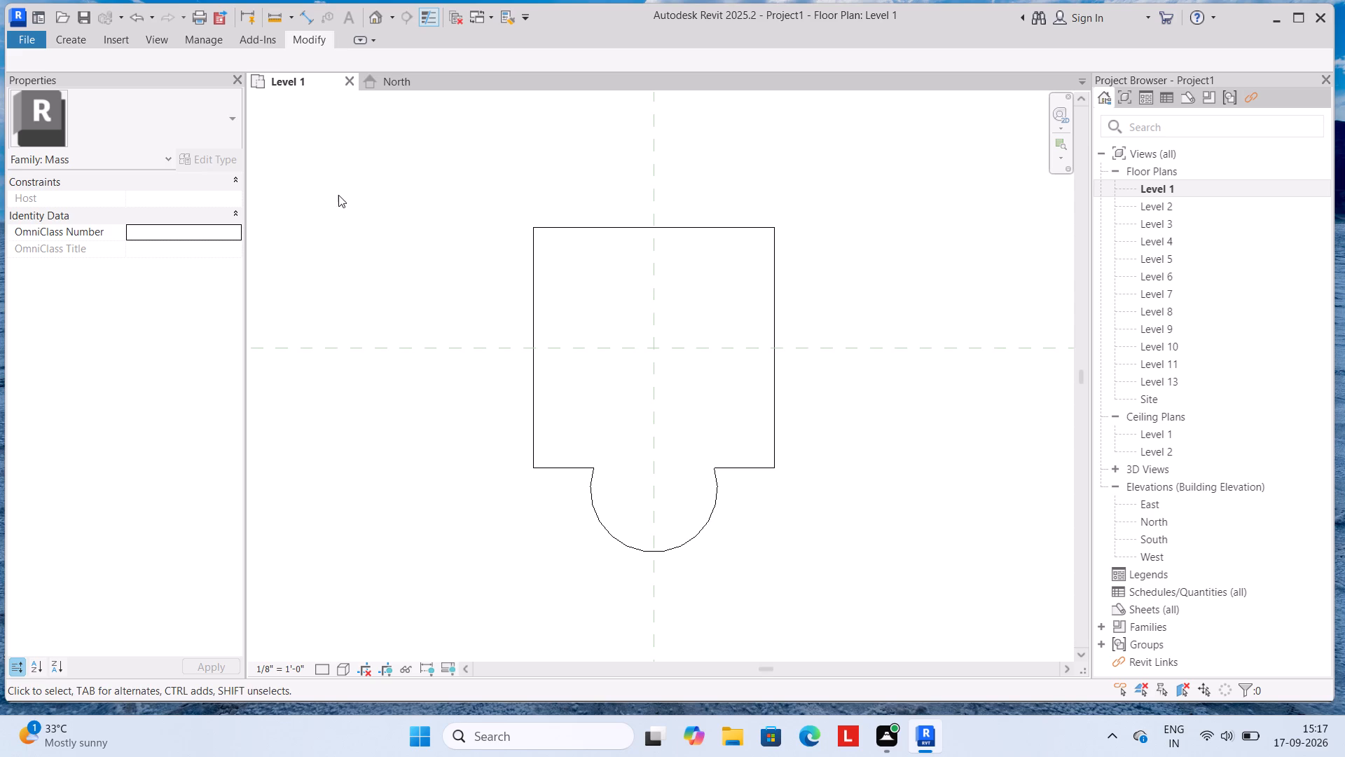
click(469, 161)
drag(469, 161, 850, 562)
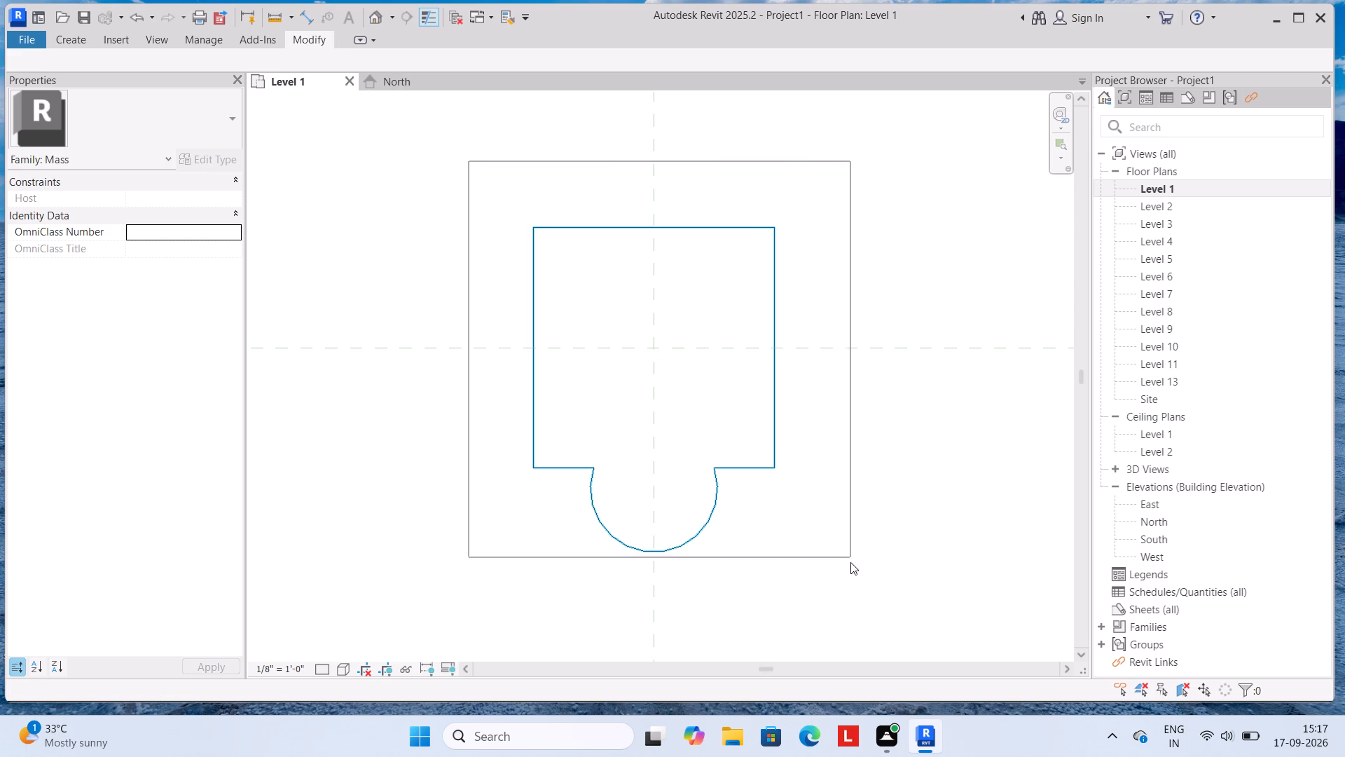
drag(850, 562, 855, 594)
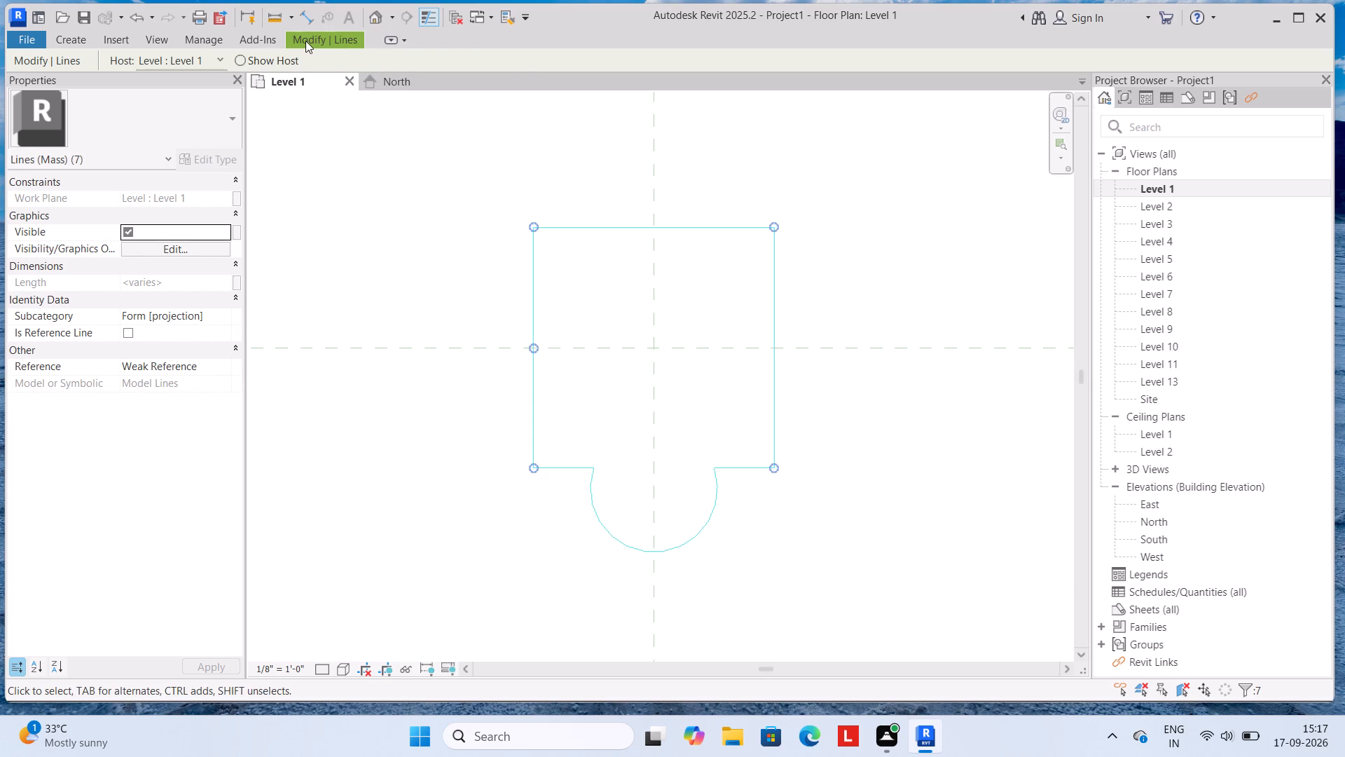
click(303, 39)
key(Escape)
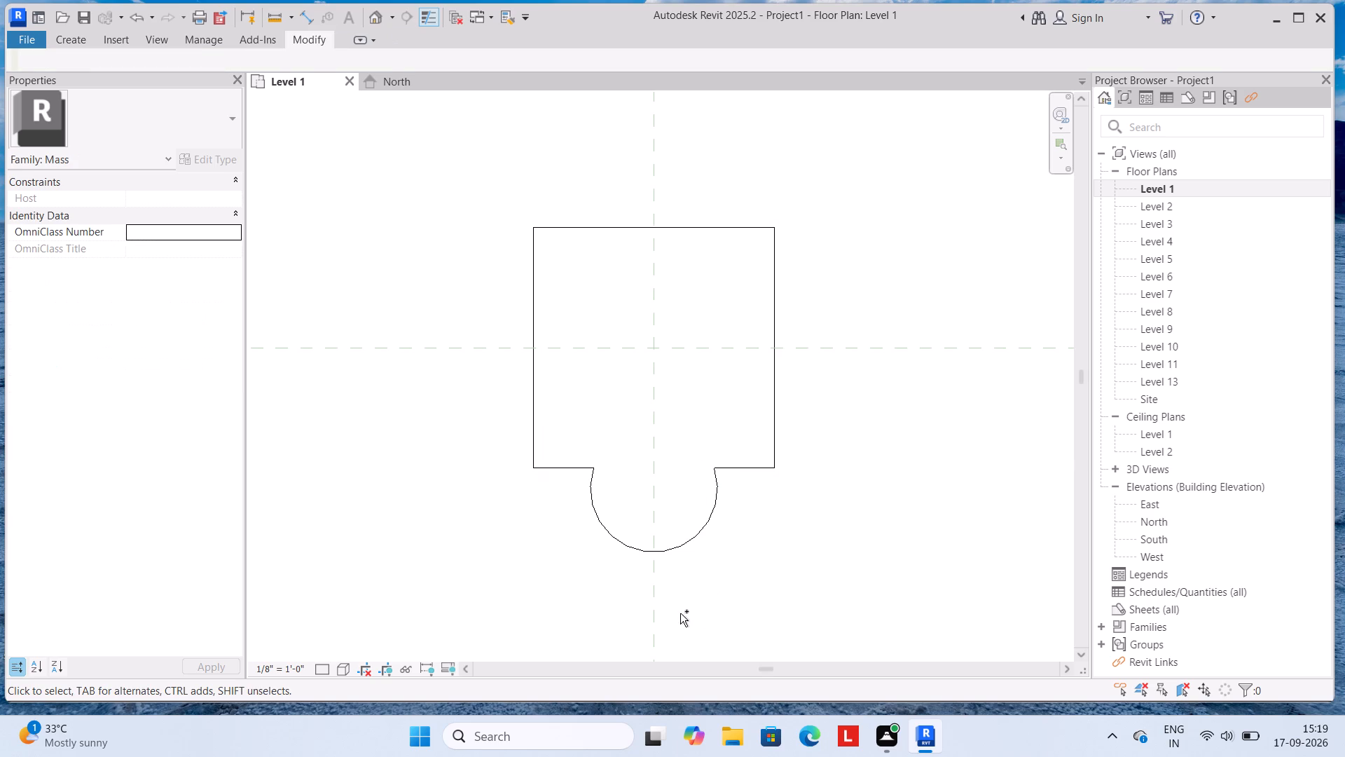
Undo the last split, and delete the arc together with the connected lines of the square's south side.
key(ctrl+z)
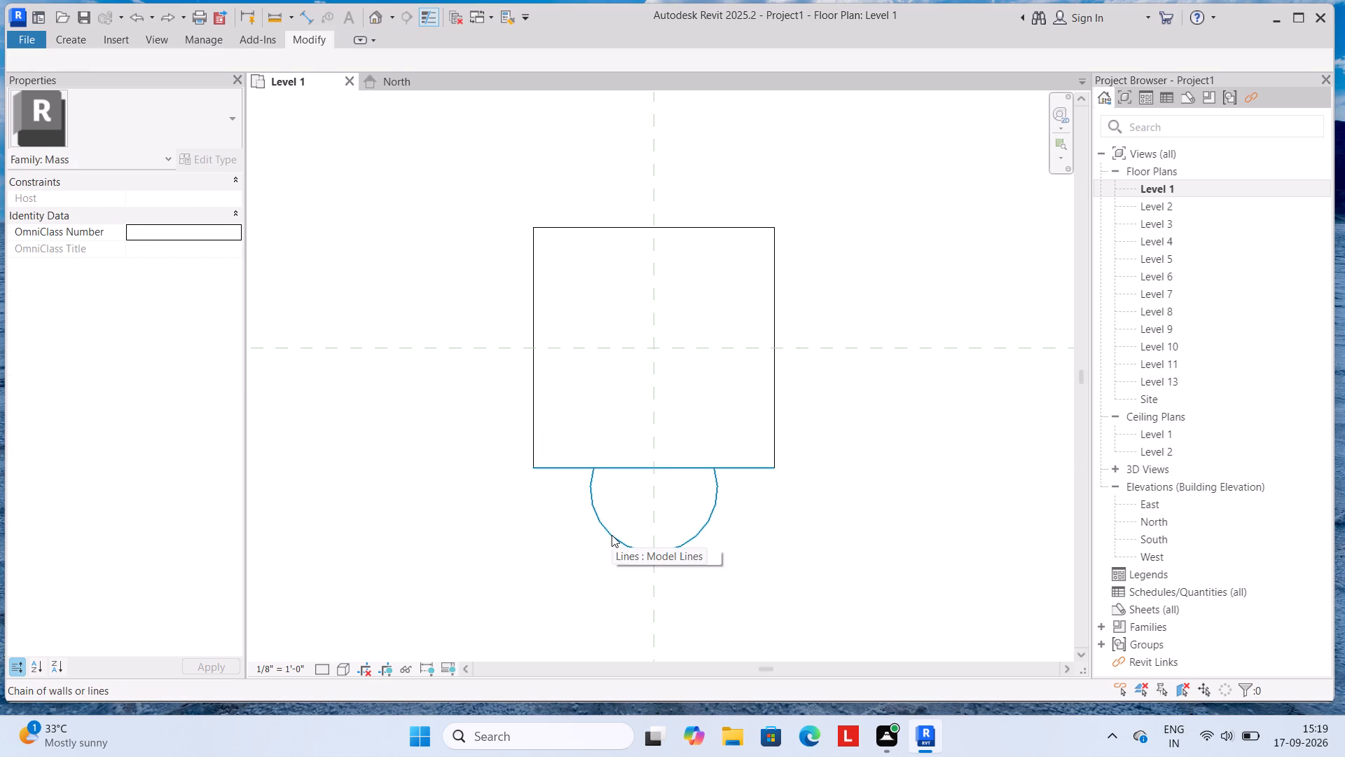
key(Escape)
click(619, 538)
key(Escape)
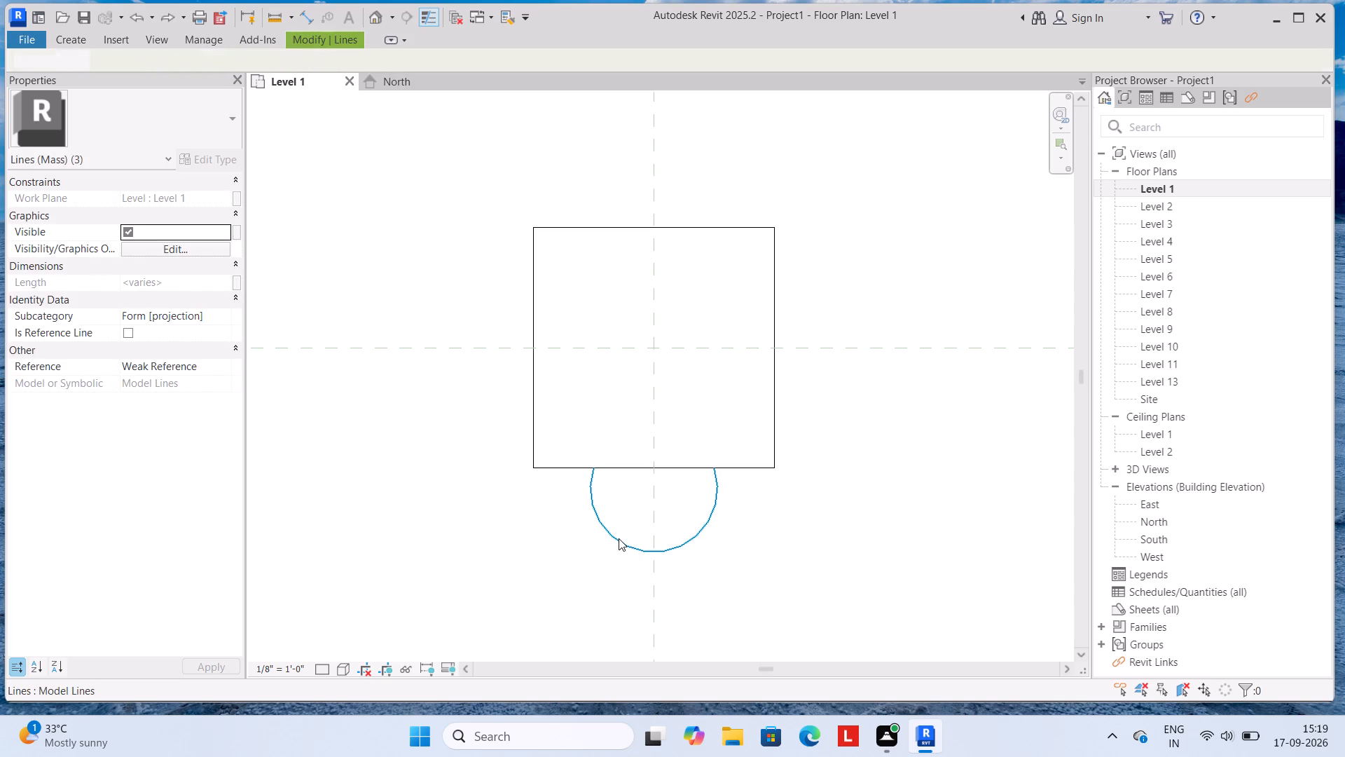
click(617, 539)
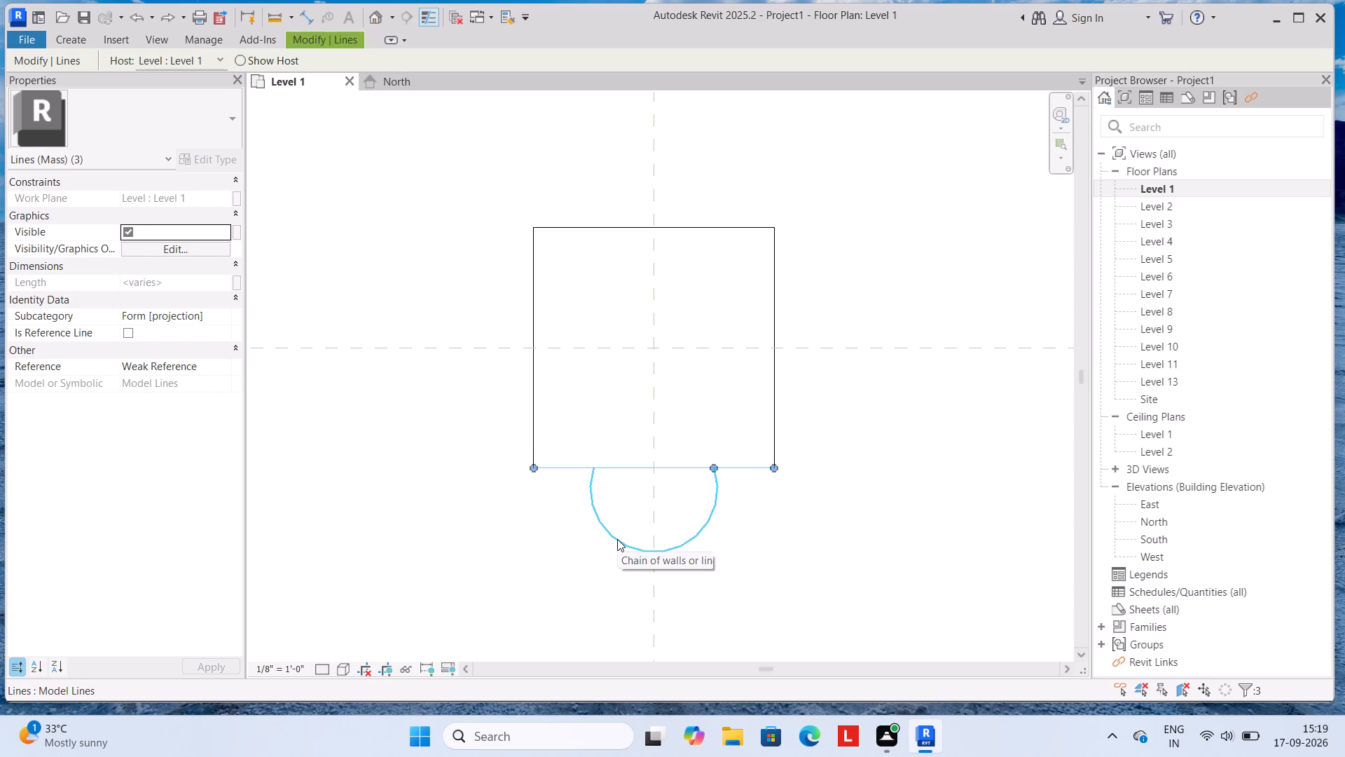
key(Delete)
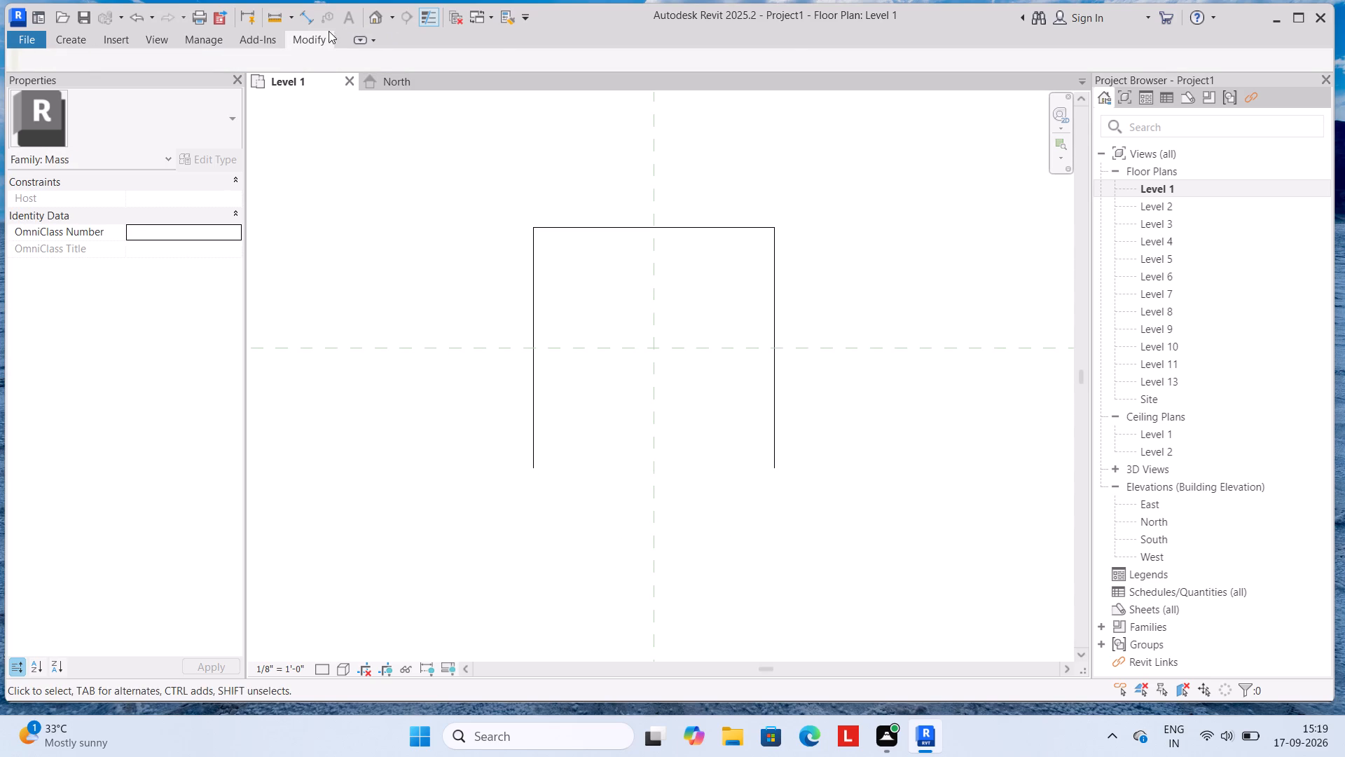
Redraw the square's south side as one straight line from the southwest corner to the southeast corner.
click(312, 39)
click(216, 57)
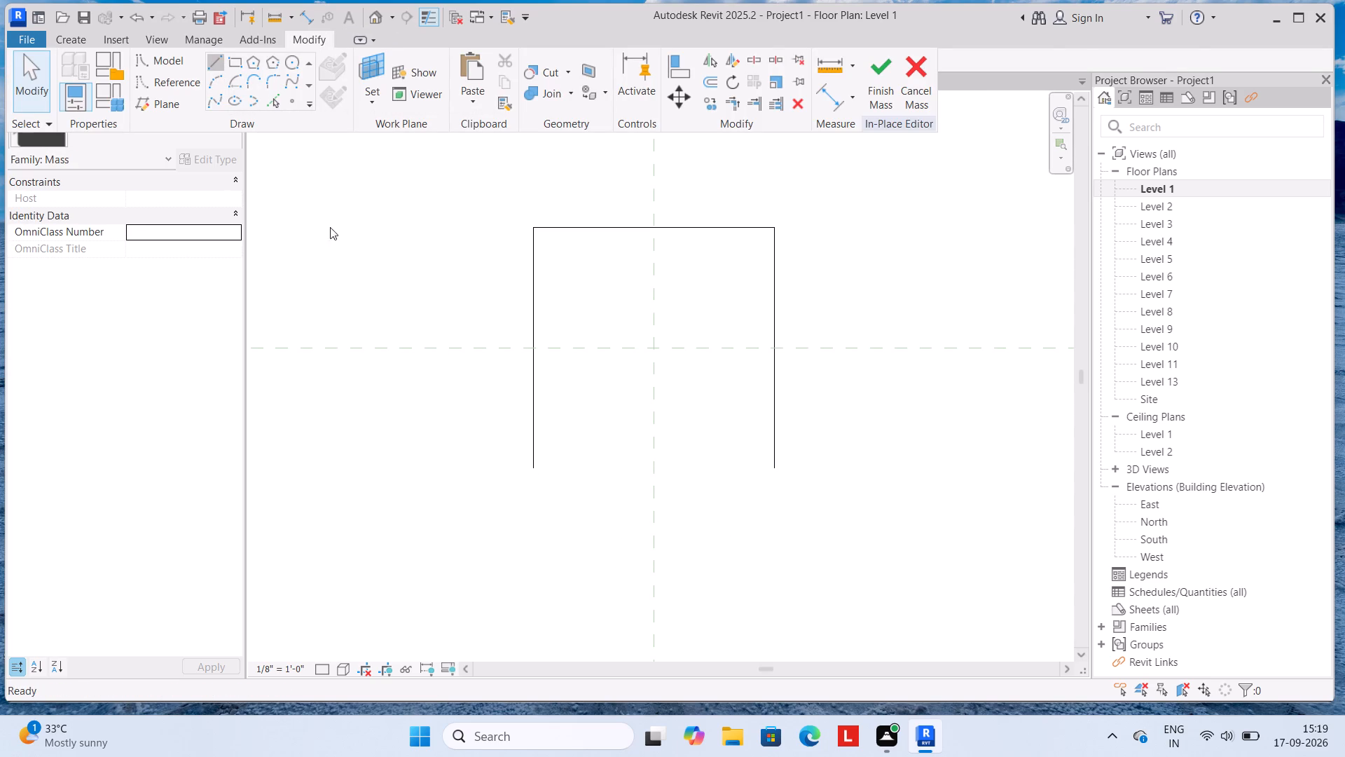
drag(533, 471, 541, 467)
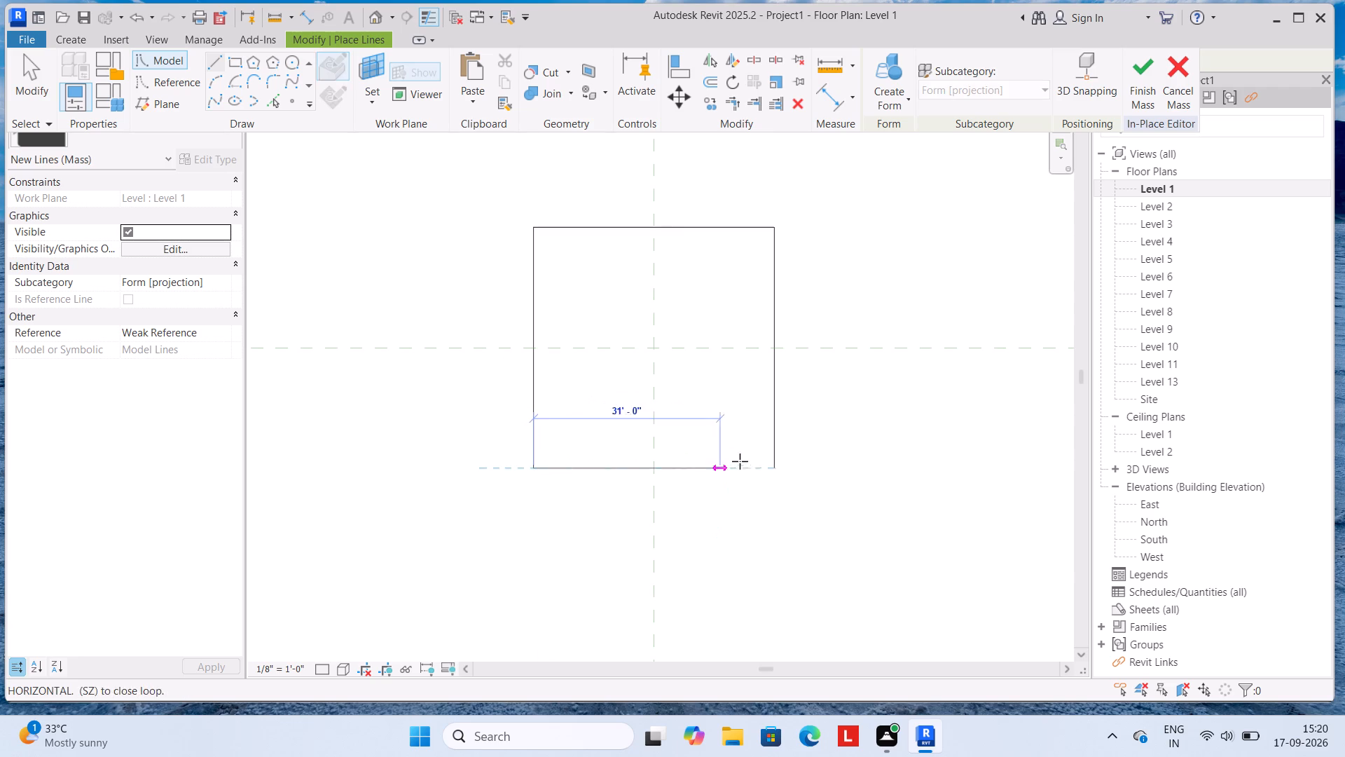
click(775, 470)
key(Escape)
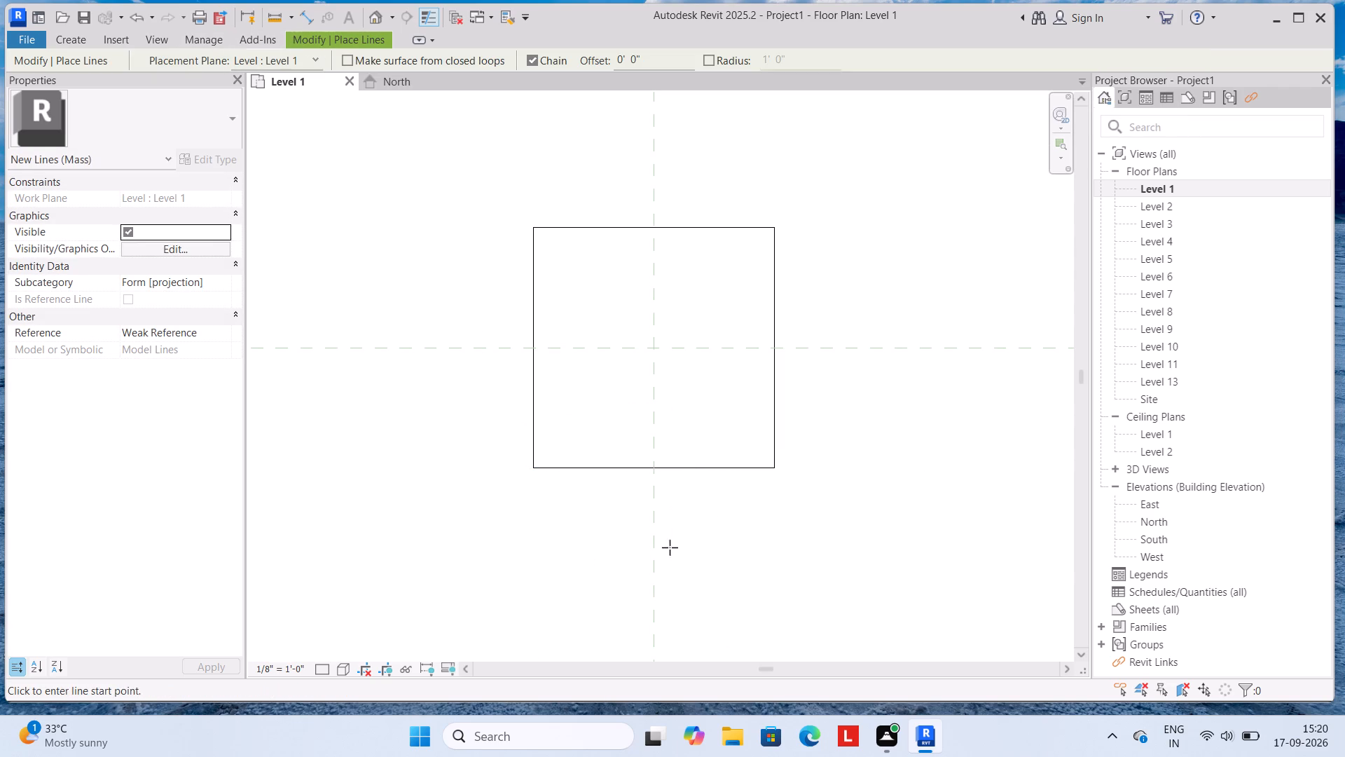
From the south side's midpoint, draw a 6' line south, a 10' line west and a 6' line north back to the south side.
click(654, 470)
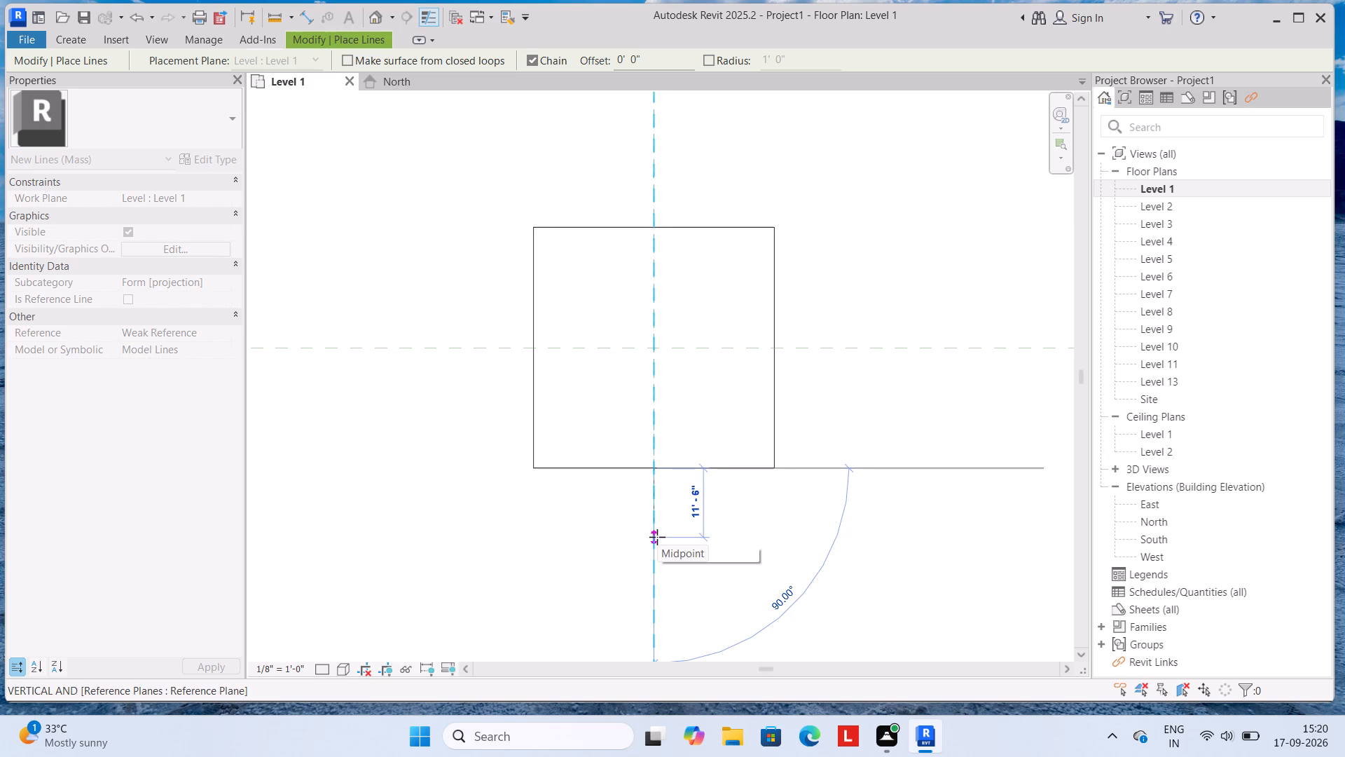
key(6)
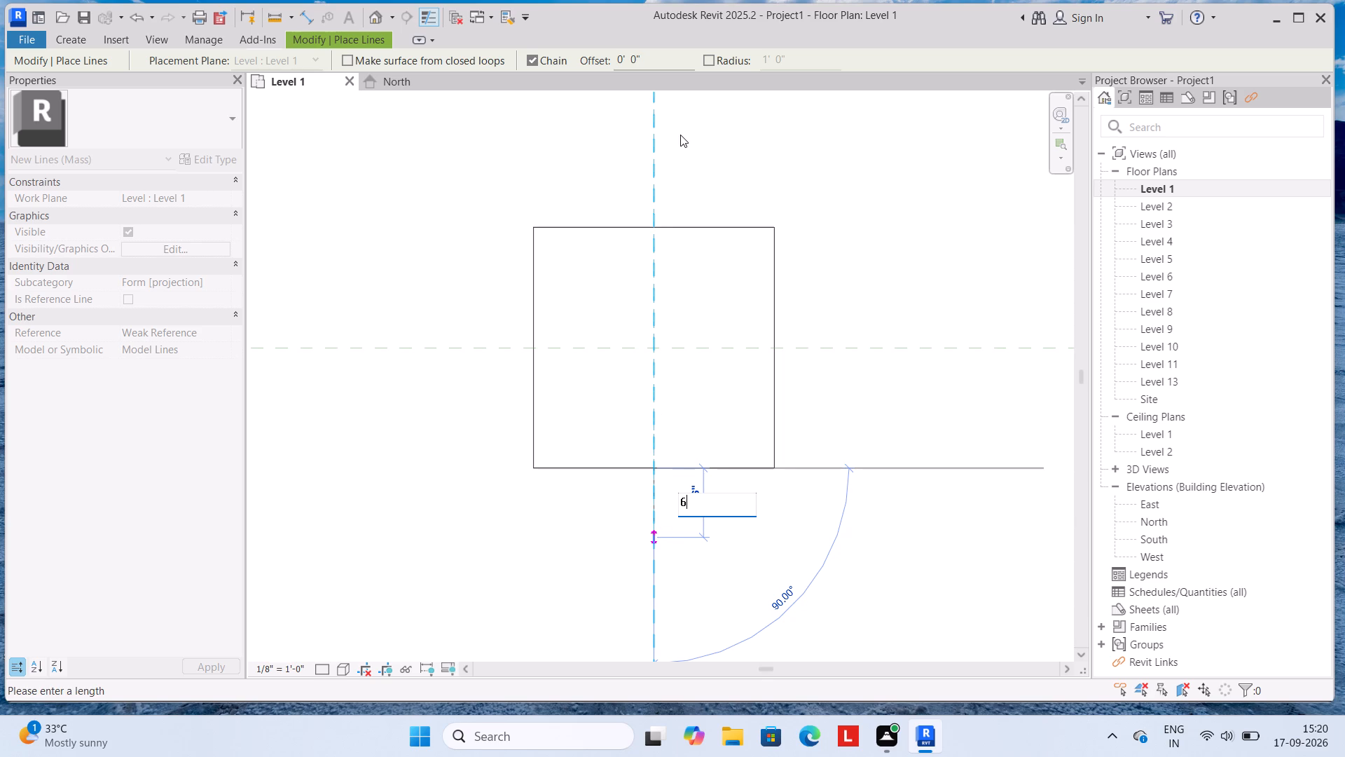
key(apostrophe)
key(Return)
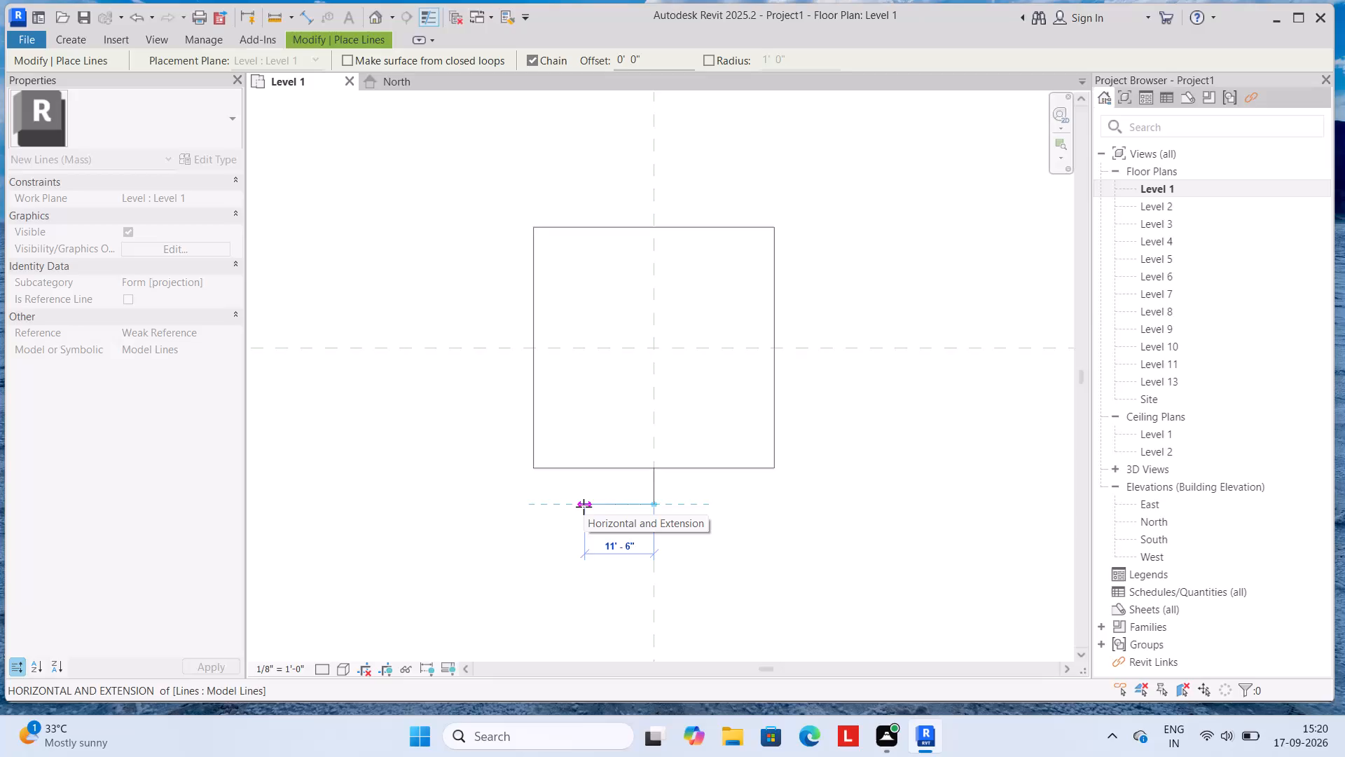
text(10')
key(Return)
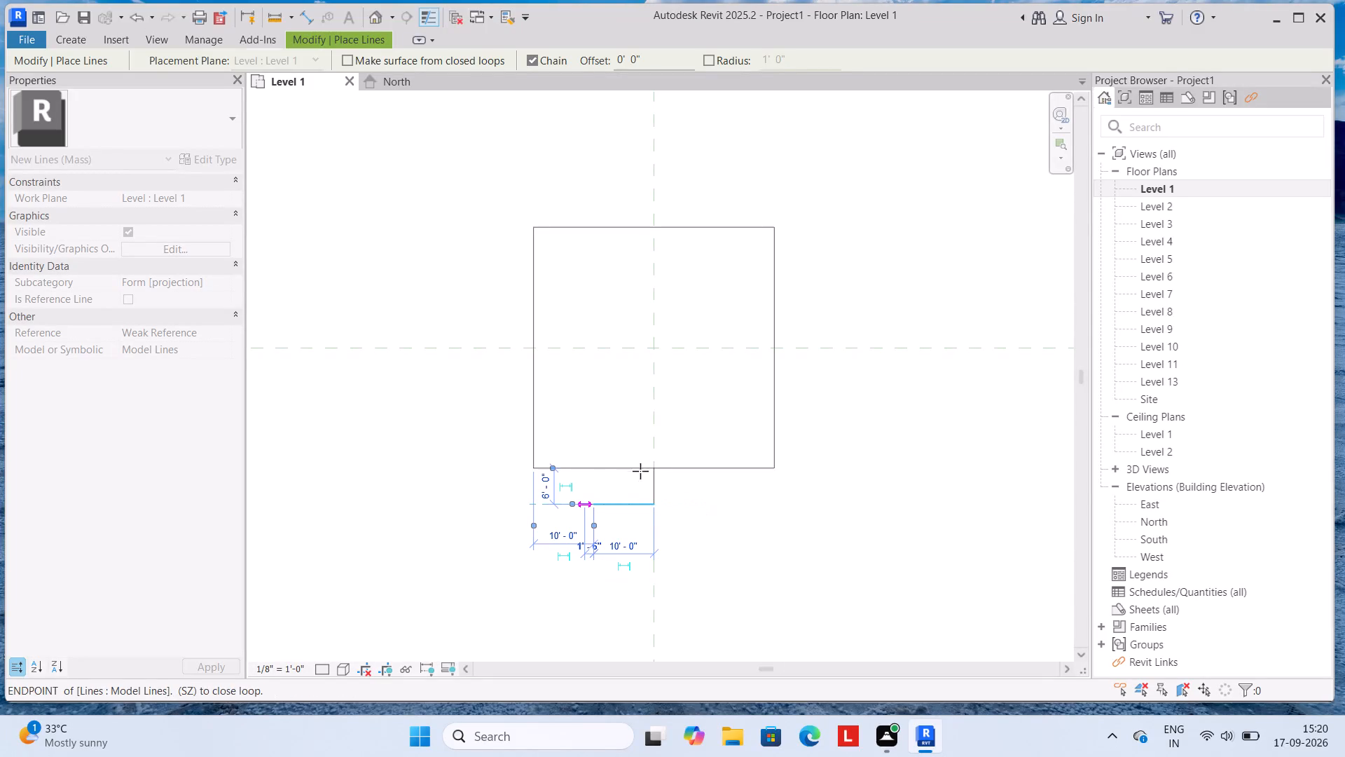
click(593, 468)
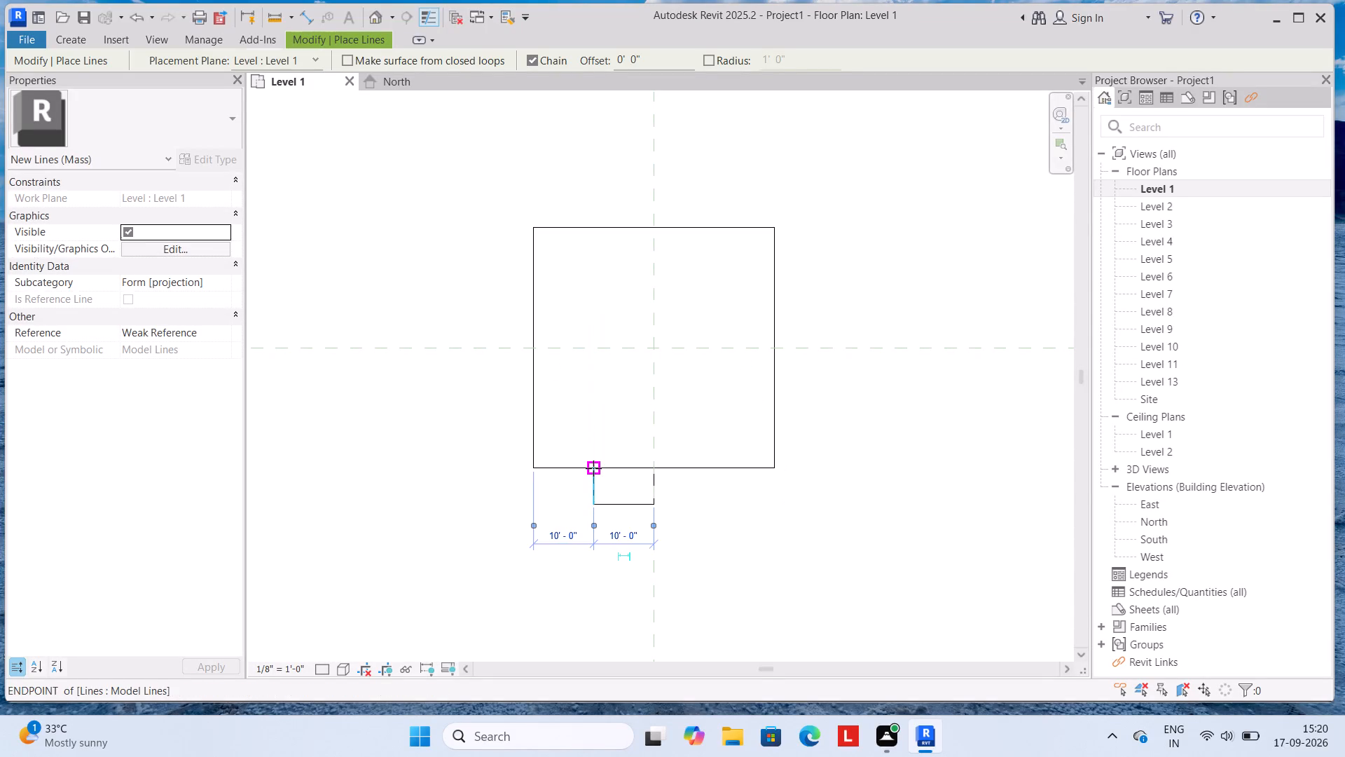
key(Escape)
Mirror that shape eastward with a 10' line east from the central line's south end and a closing line north to the south side.
key(l)
key(Return)
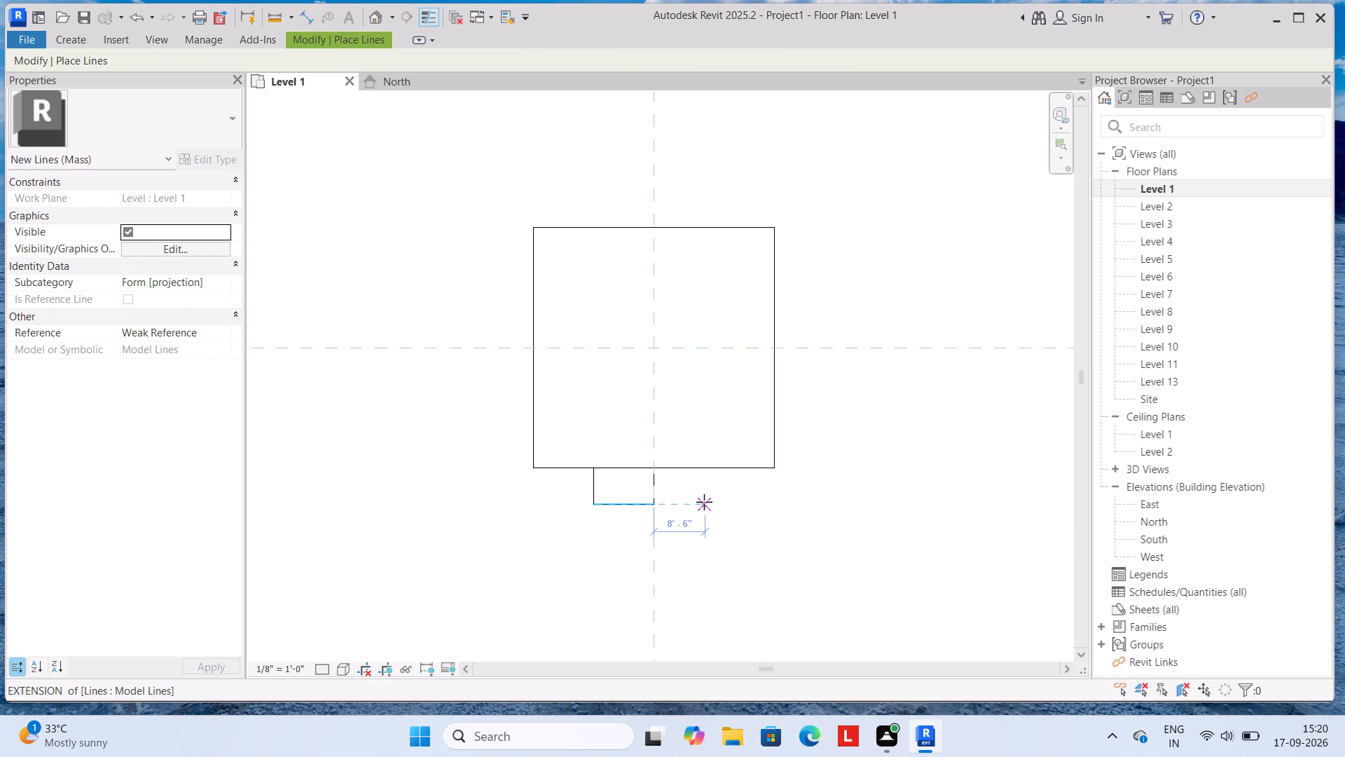
click(652, 505)
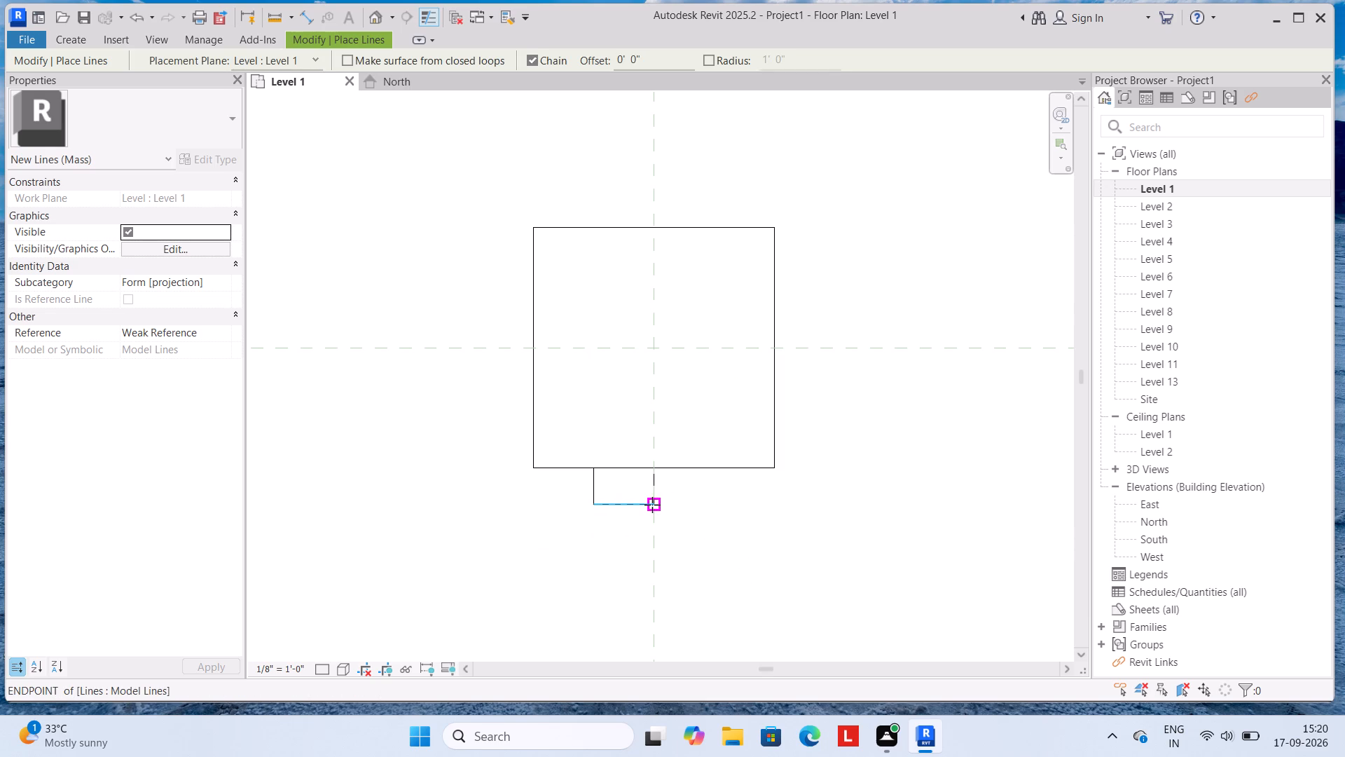
click(715, 507)
click(715, 472)
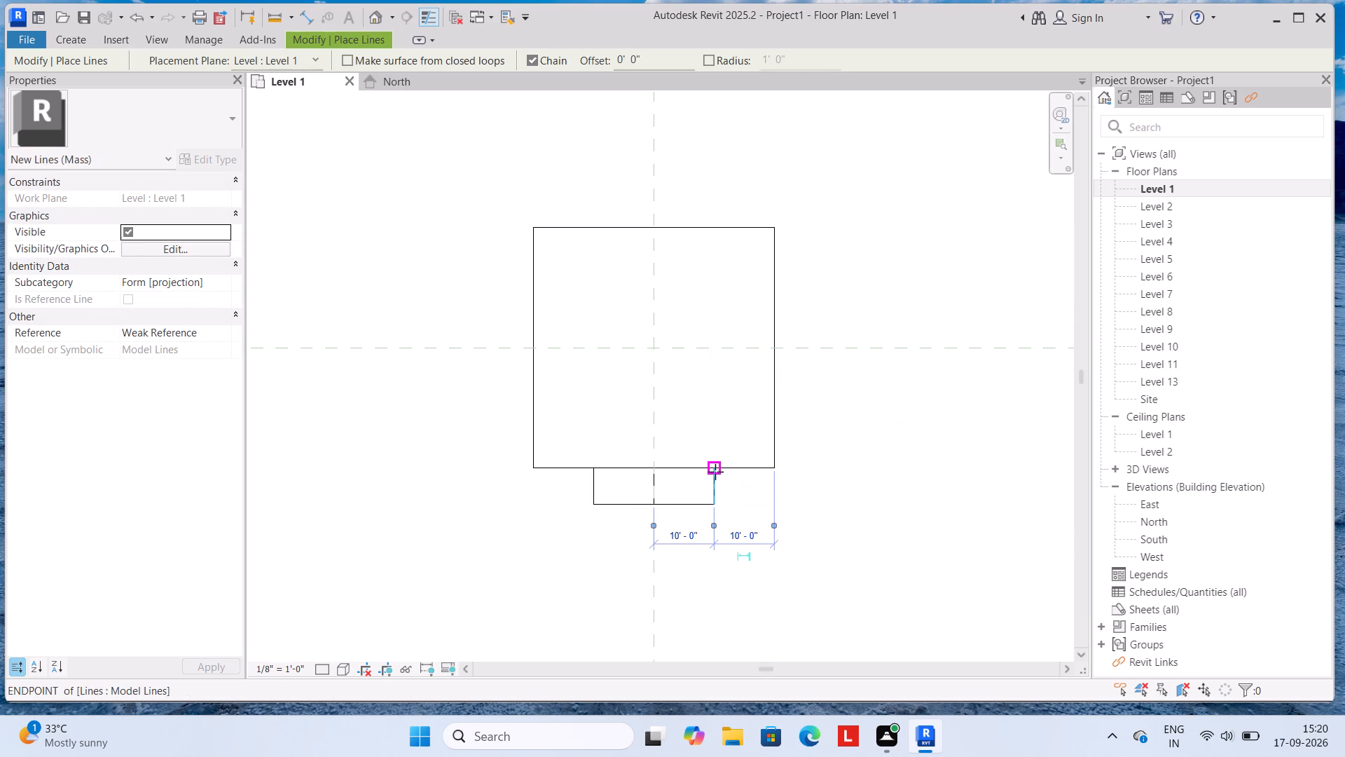
key(Escape)
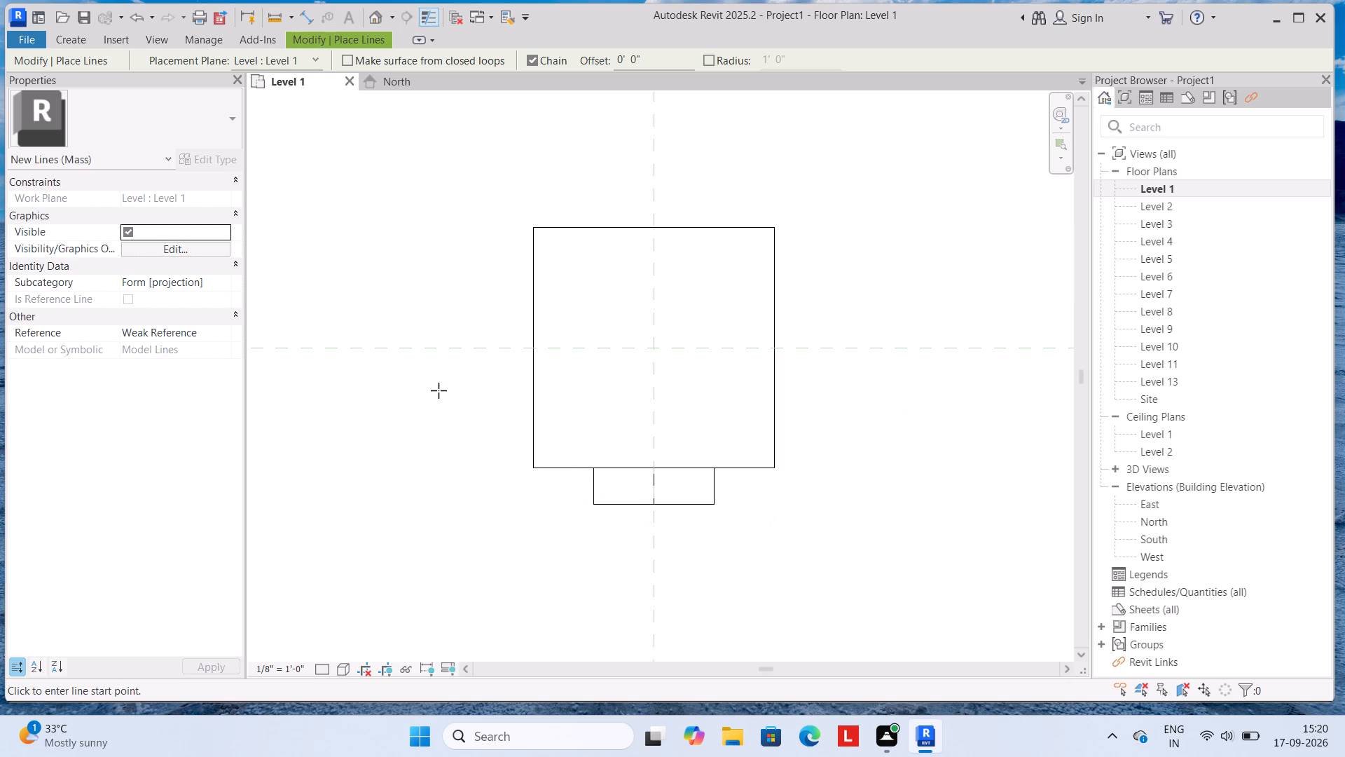
Draw two start-end-radius arcs bulging south from the projection's 10' west and east edges, with radii of about 8'-8" and 8'.
click(306, 38)
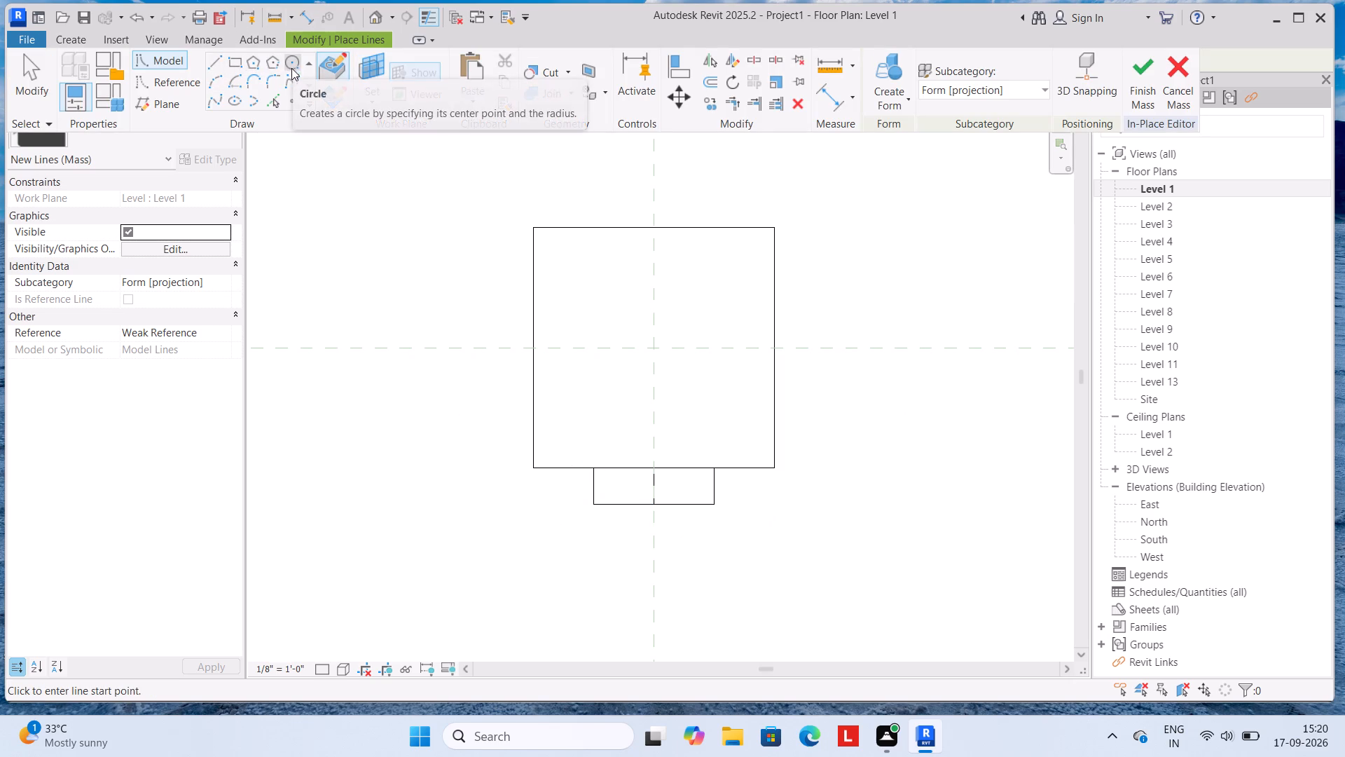
click(212, 80)
scroll(622, 524, up, 2)
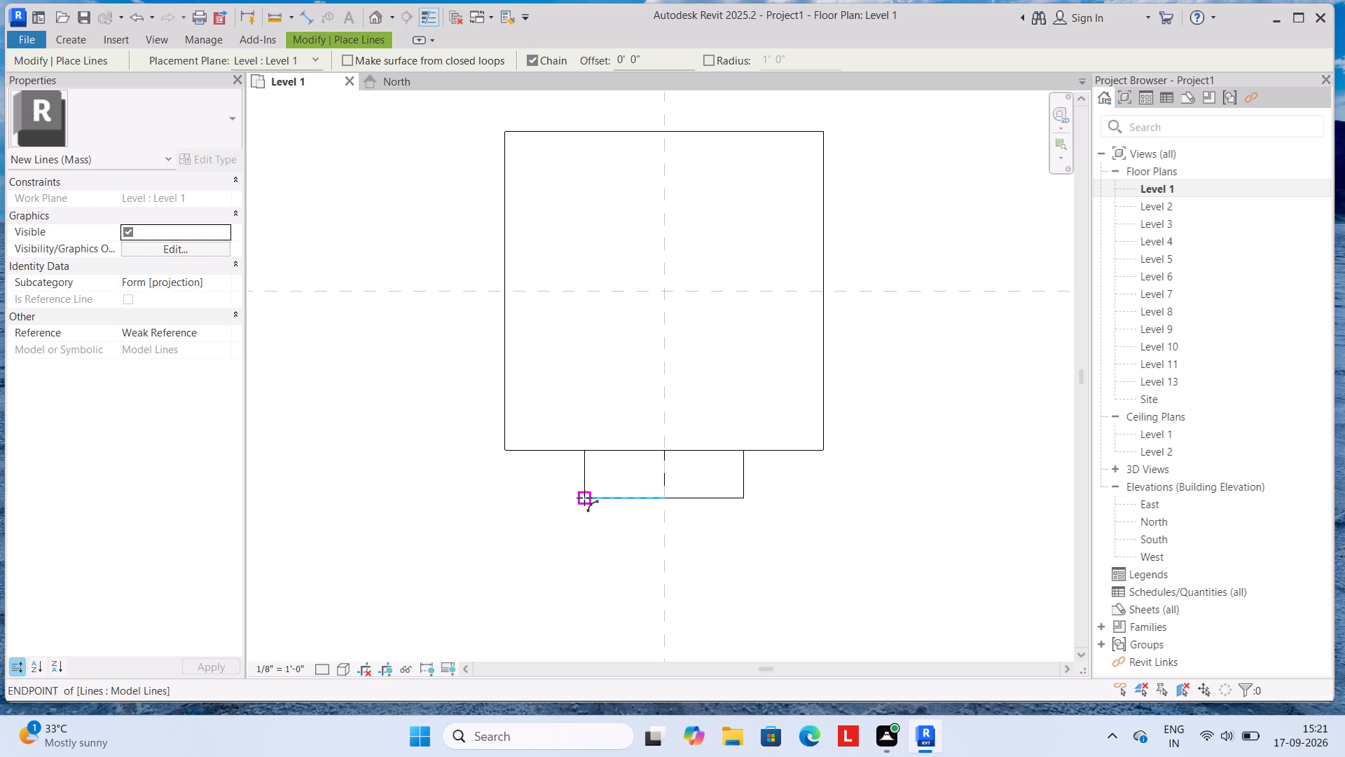
click(584, 498)
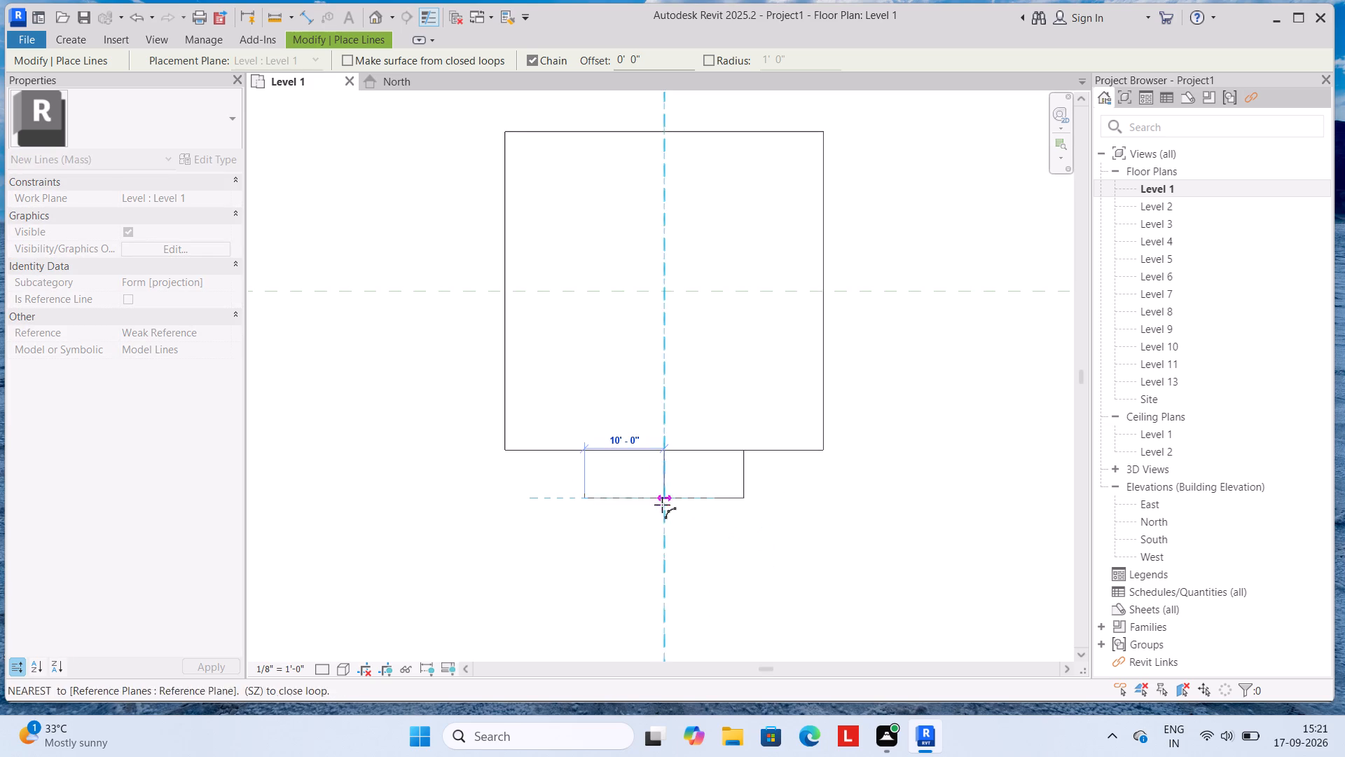
click(659, 499)
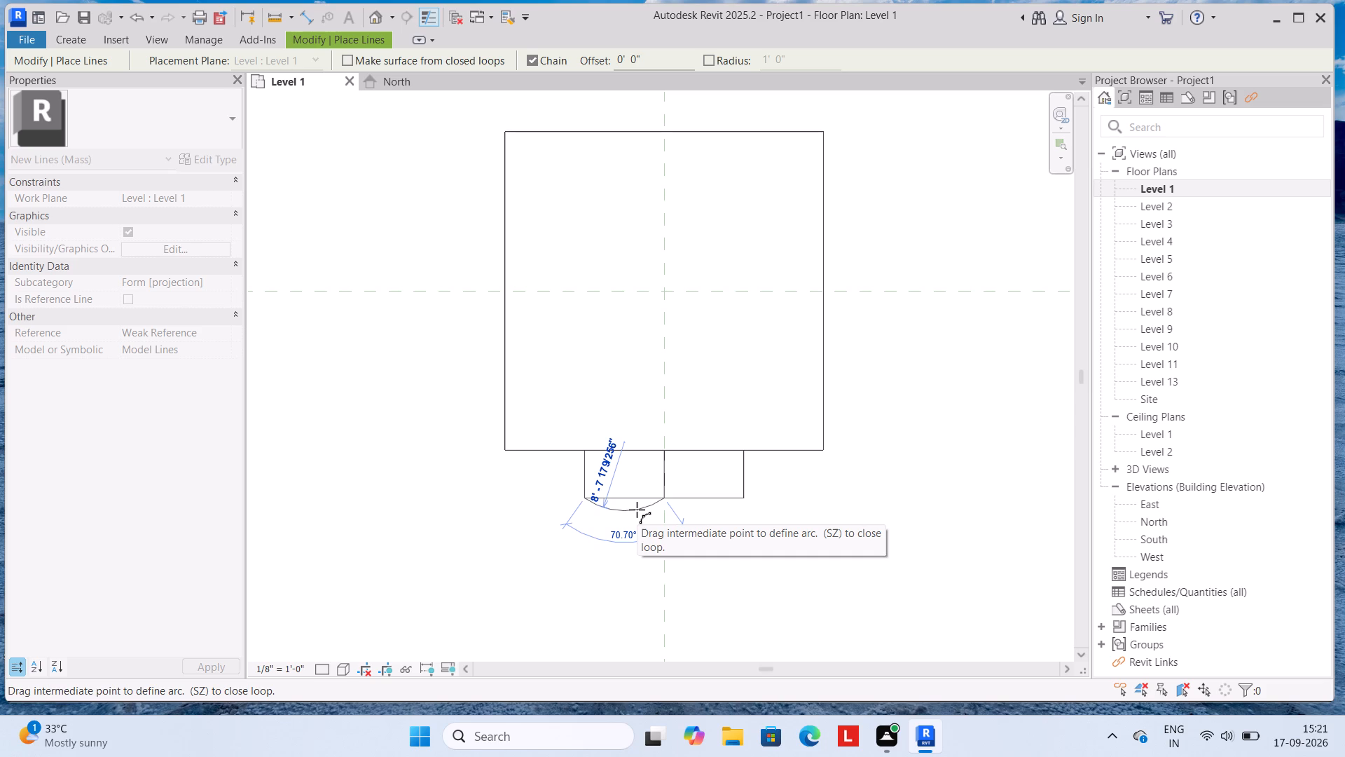
click(637, 510)
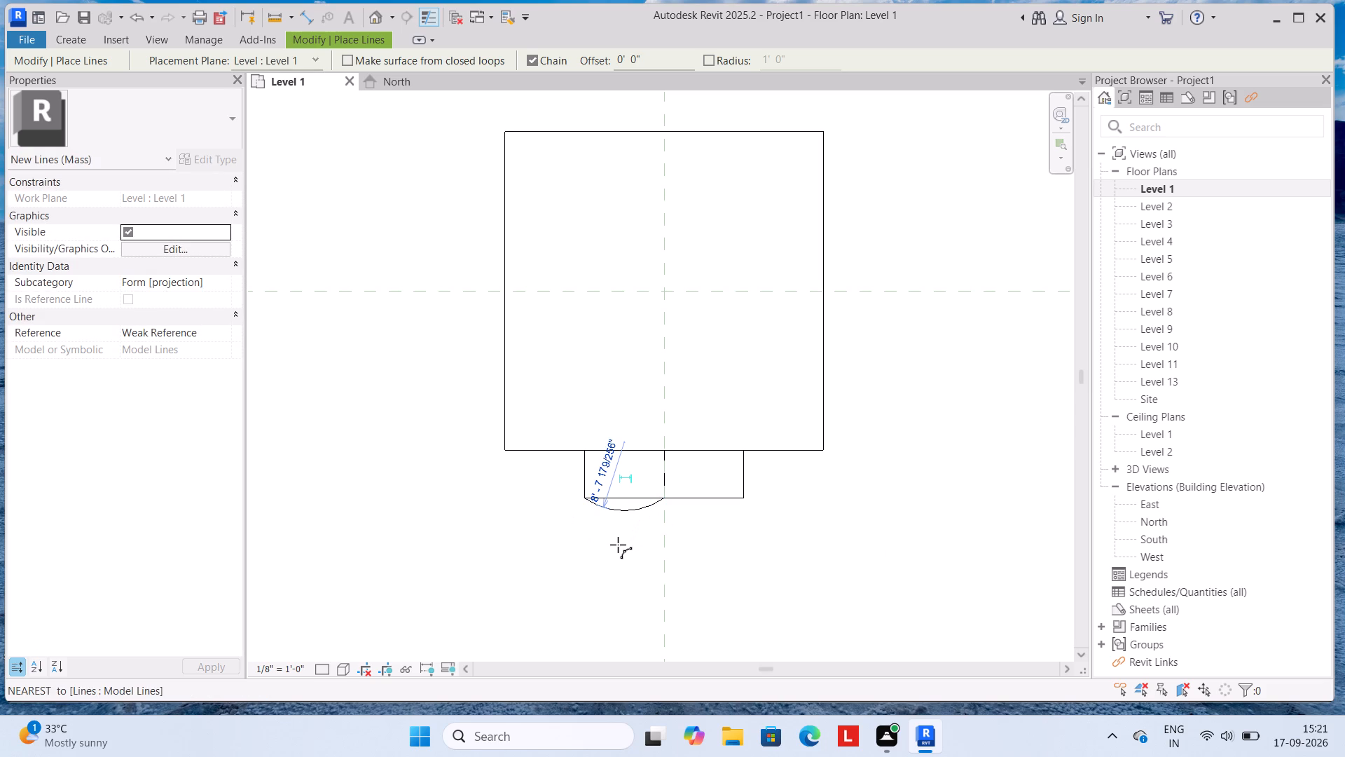
key(Escape)
click(666, 501)
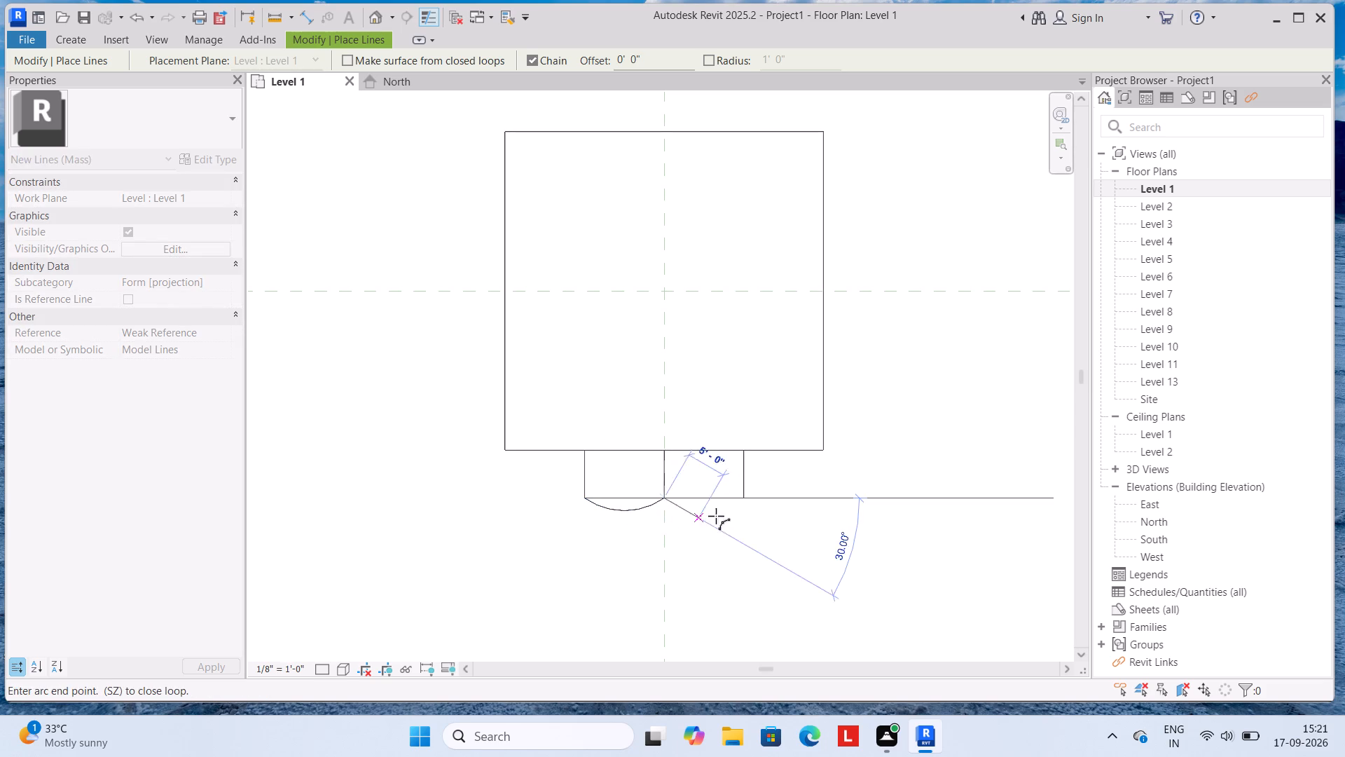
click(743, 498)
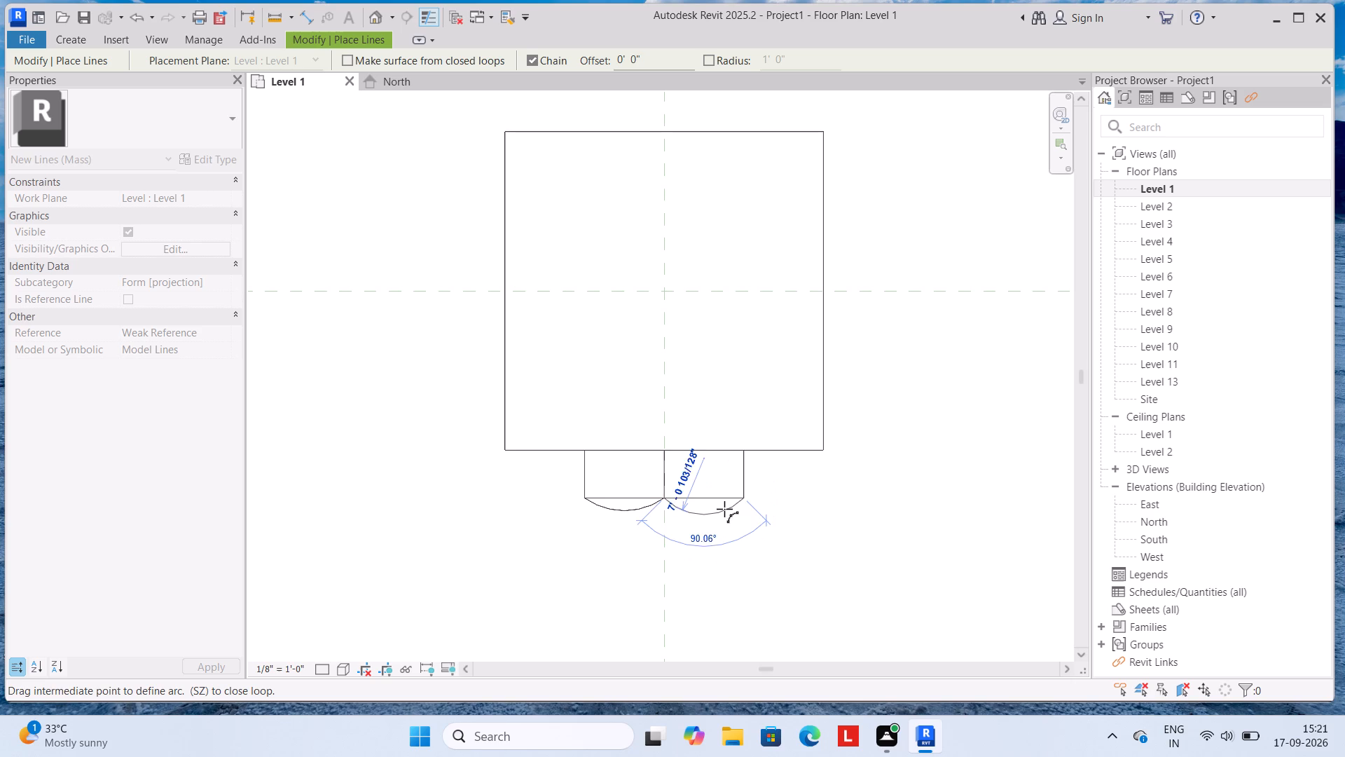
click(715, 511)
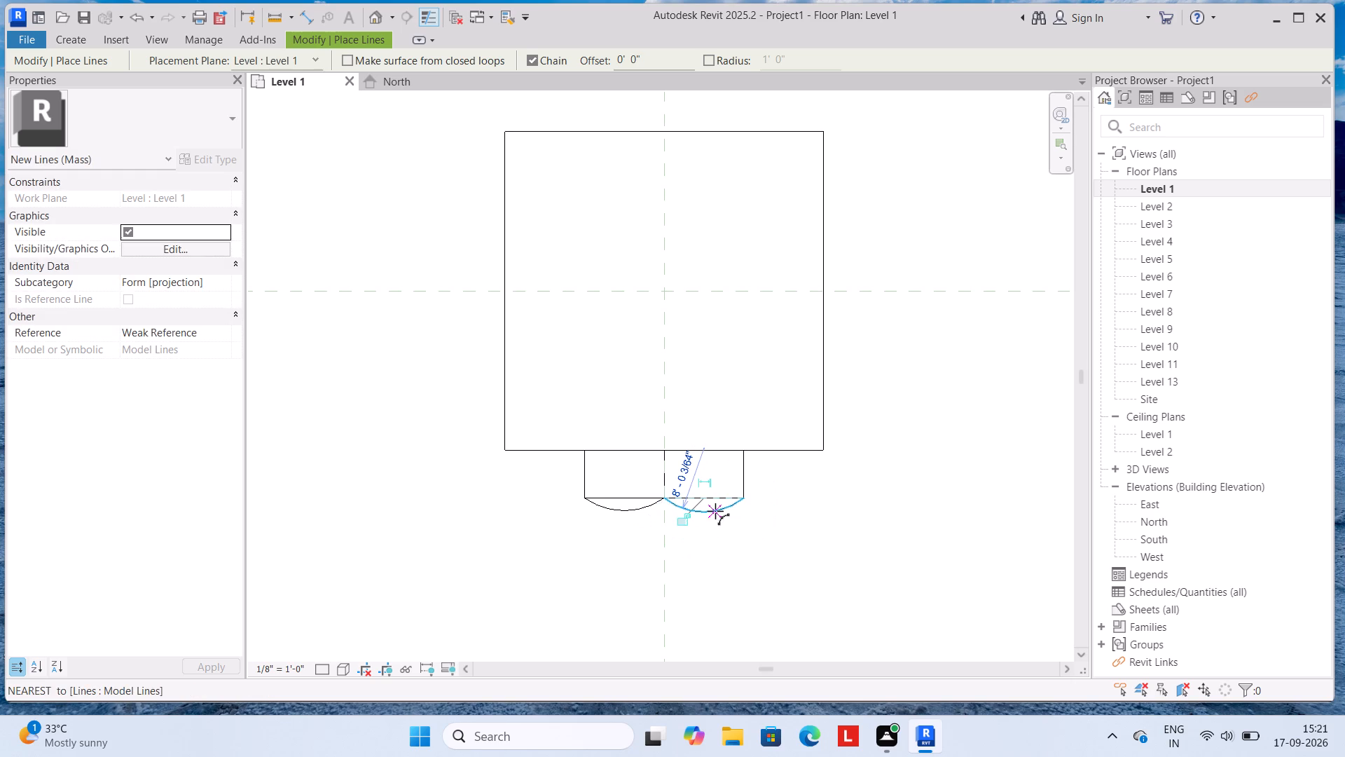
key(Escape)
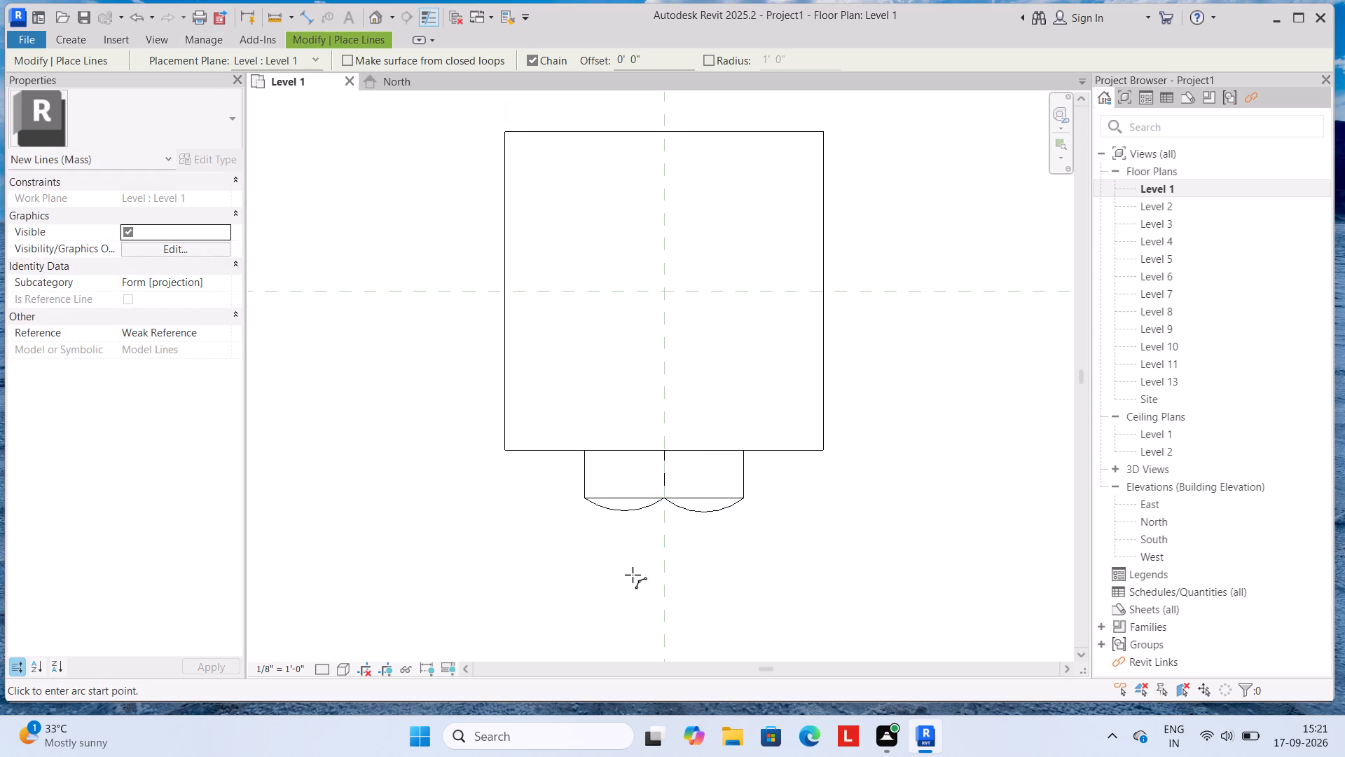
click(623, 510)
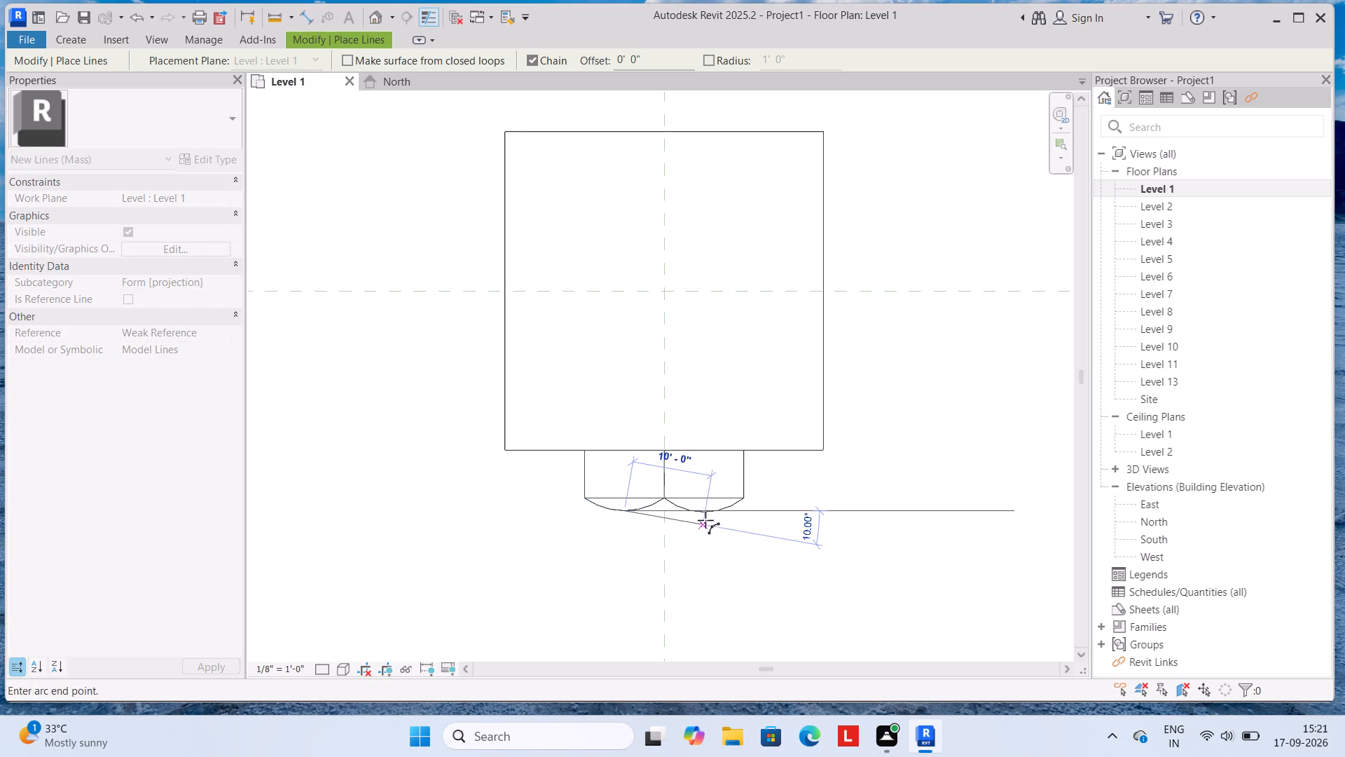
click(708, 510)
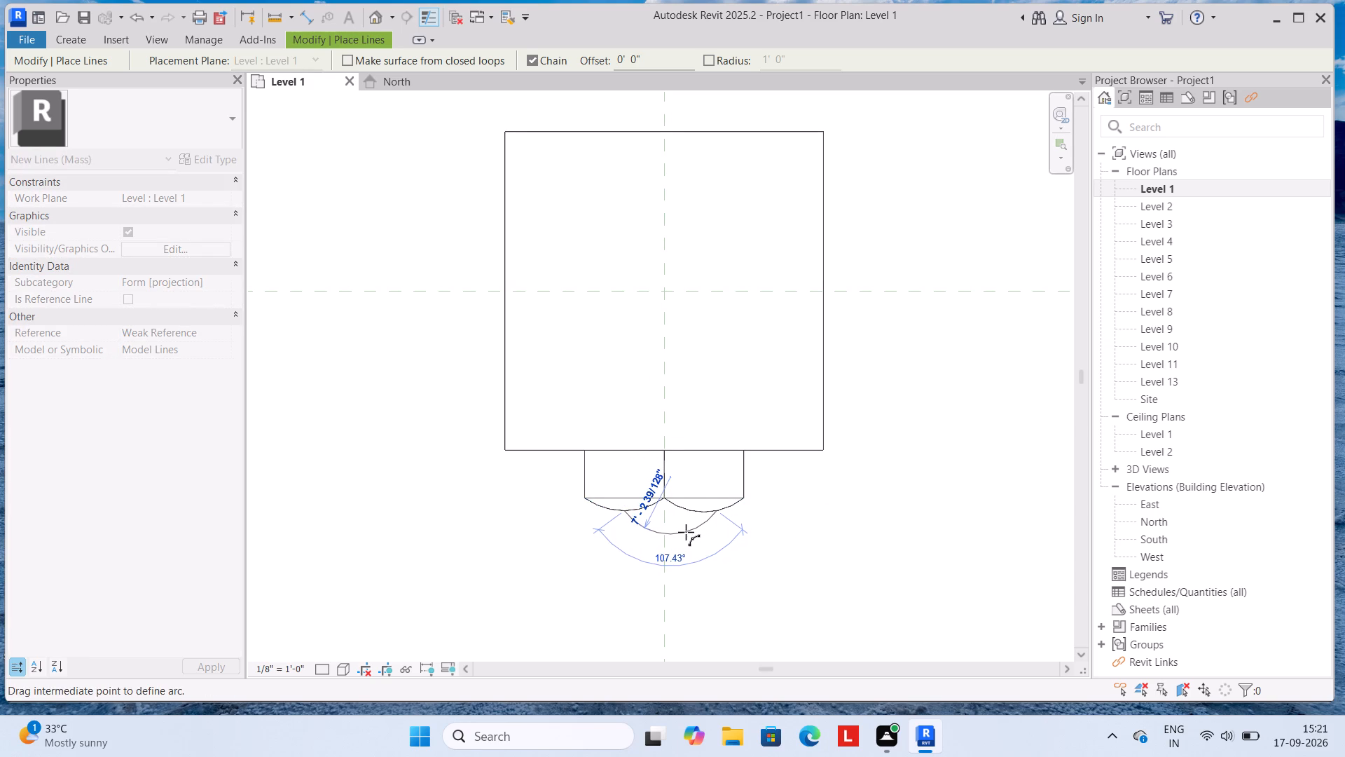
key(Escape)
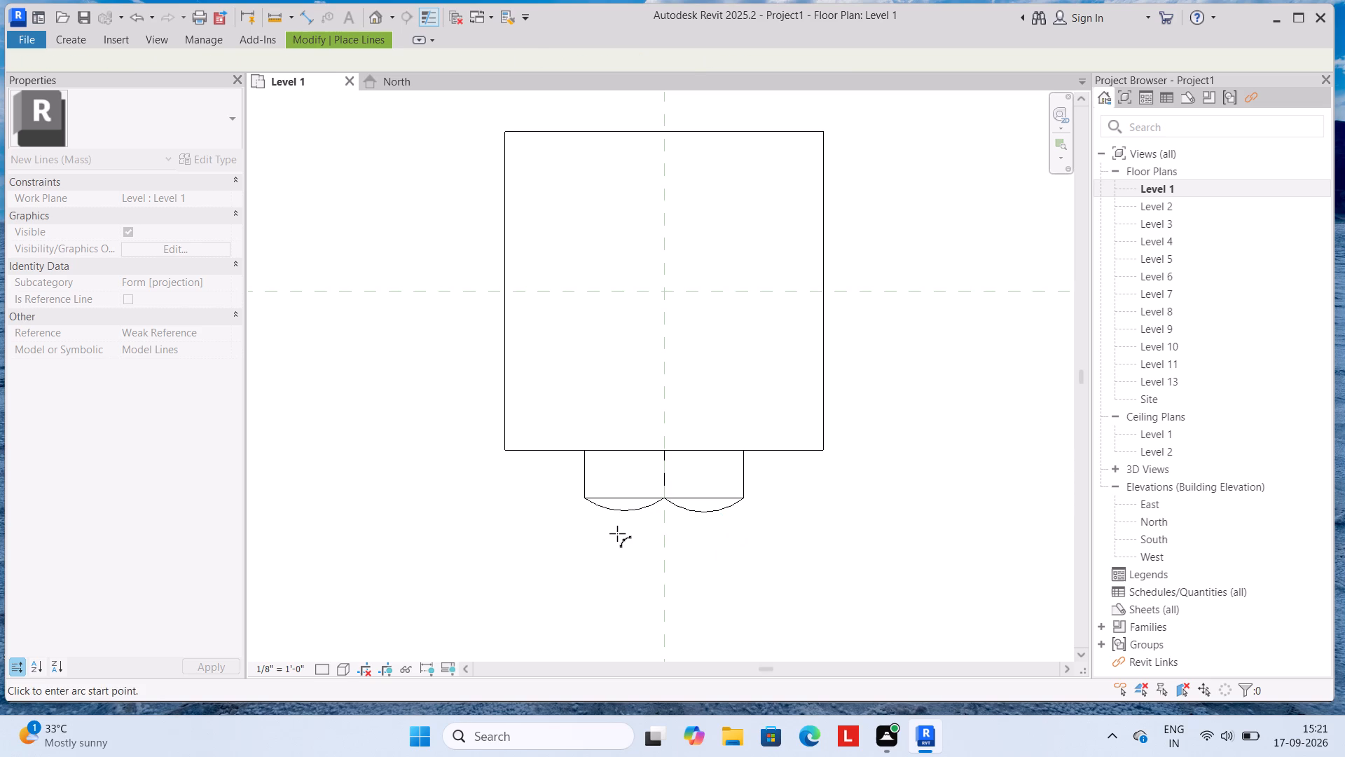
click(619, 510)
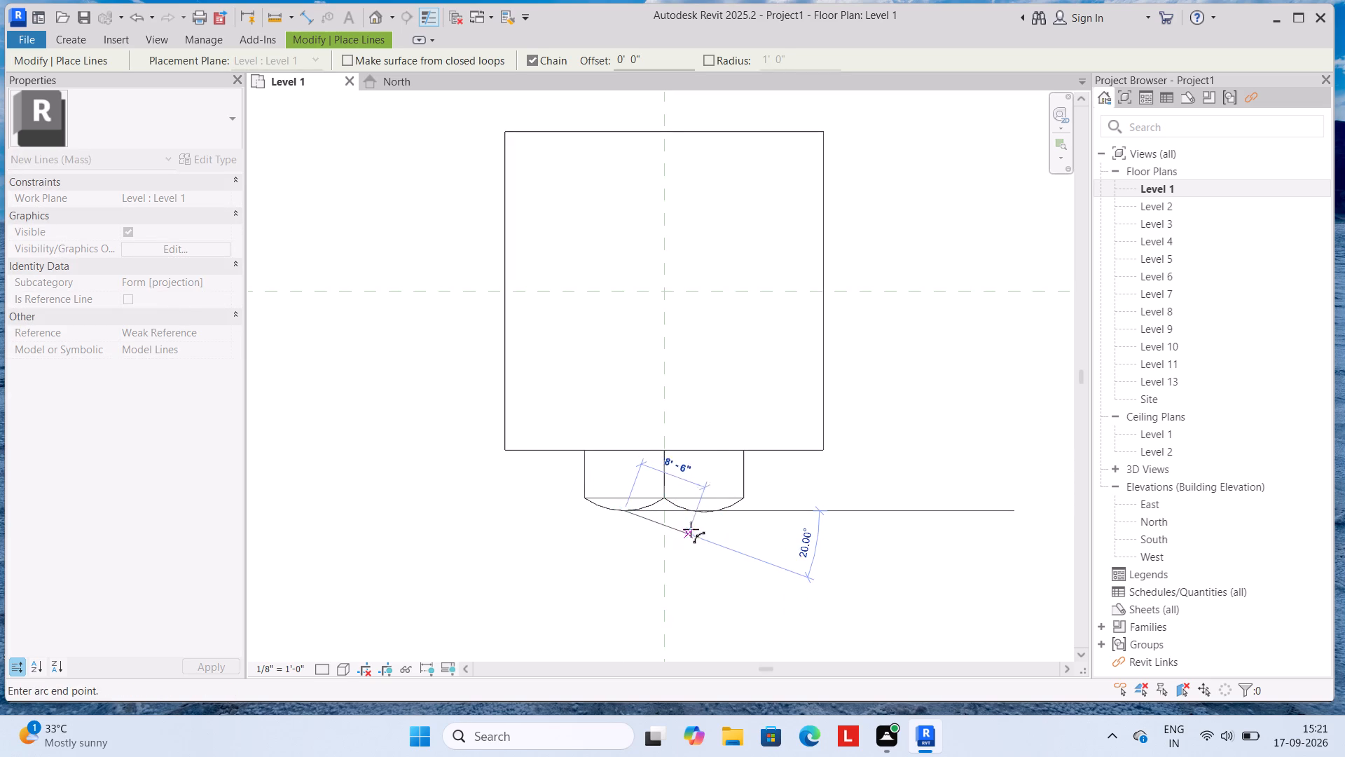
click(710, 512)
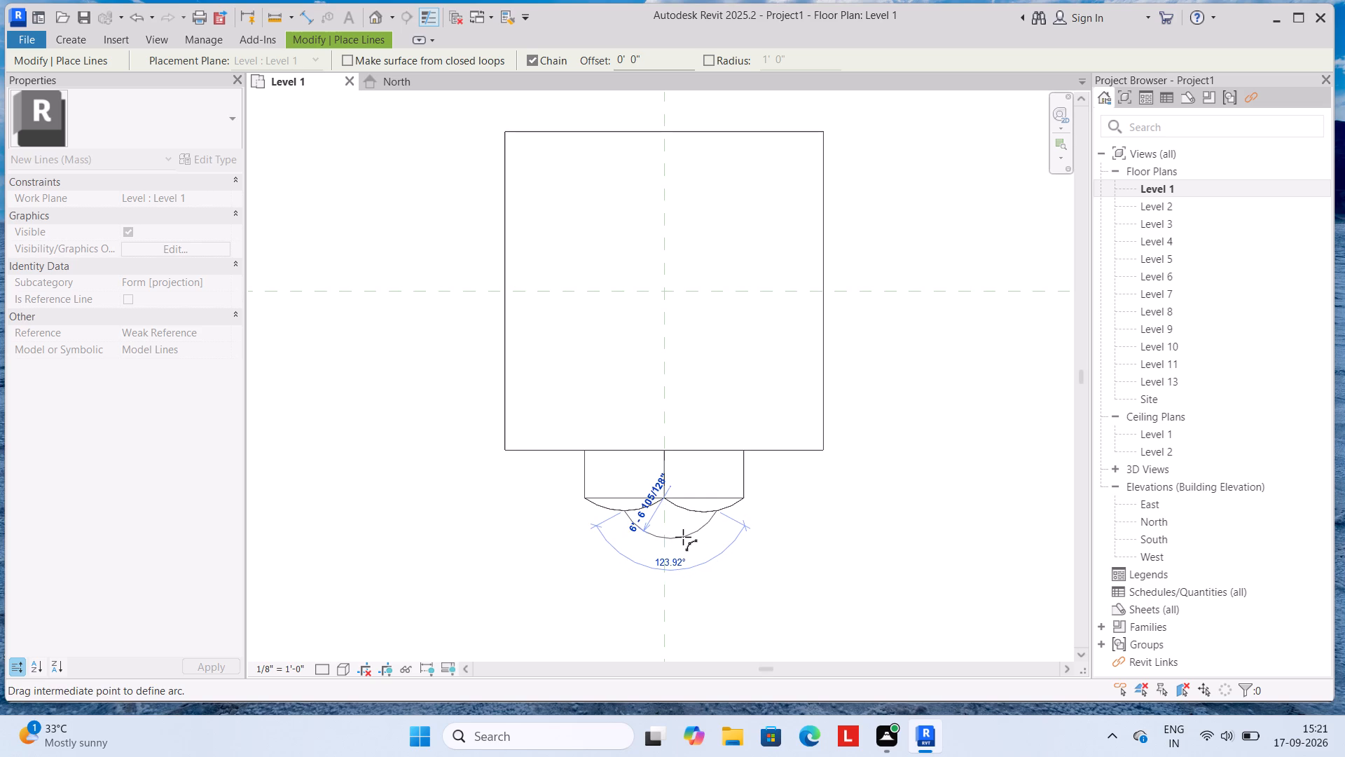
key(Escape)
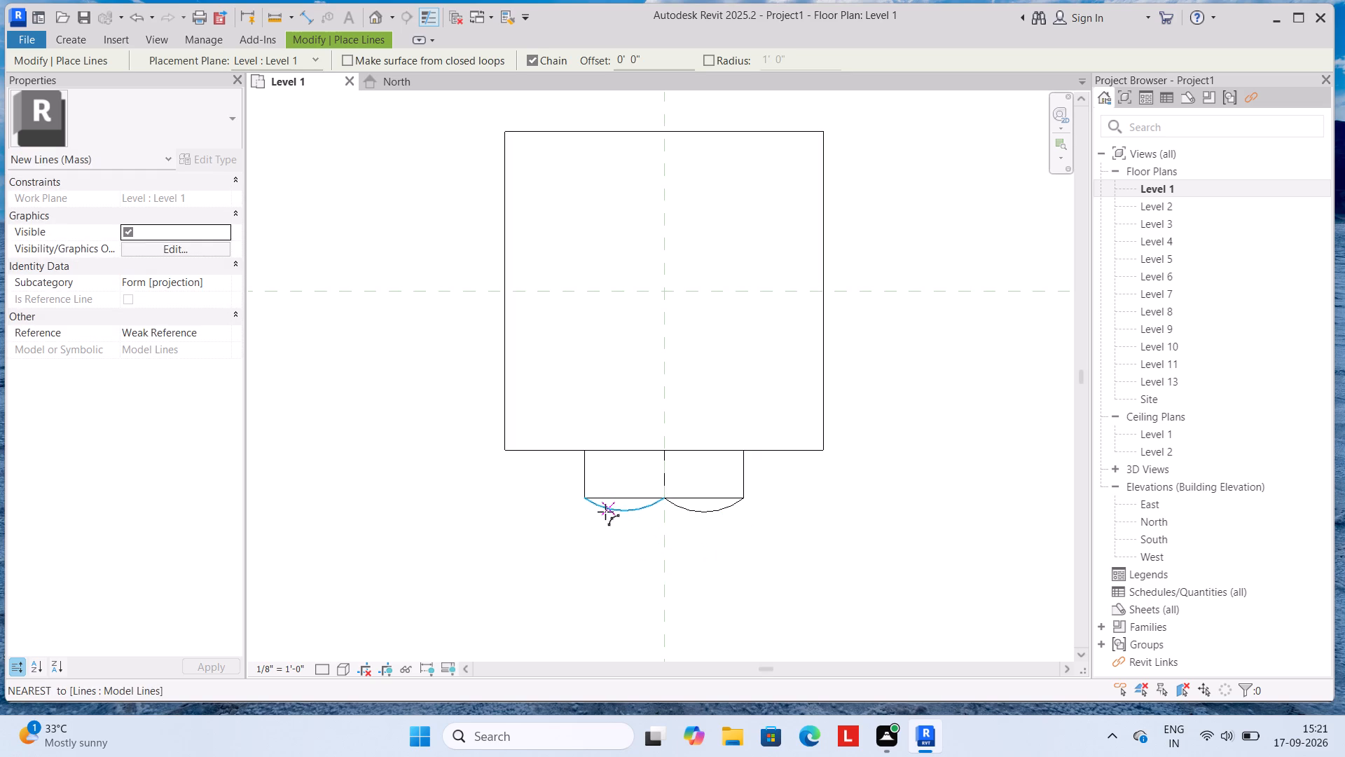
Draw a larger arc of about 8' radius bulging south from the west small arc to the east small arc.
click(611, 512)
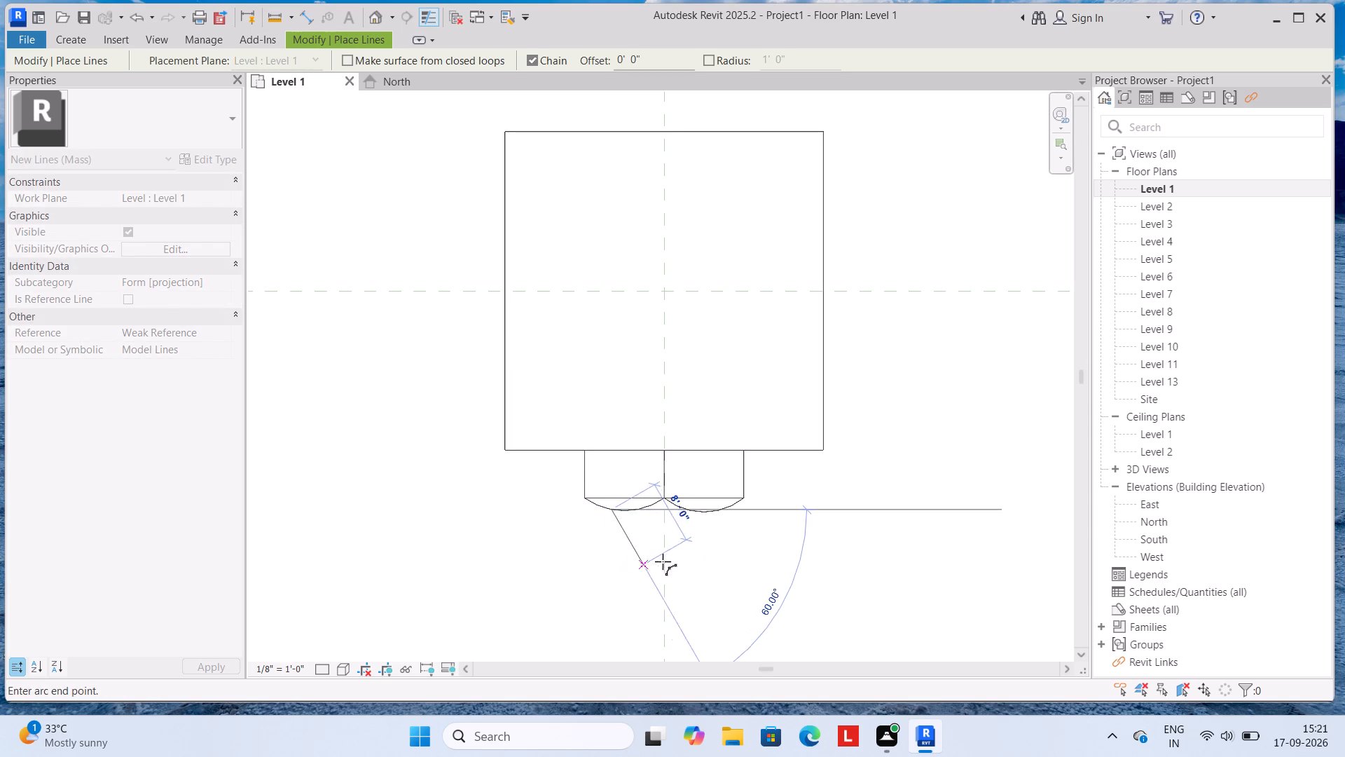
click(708, 514)
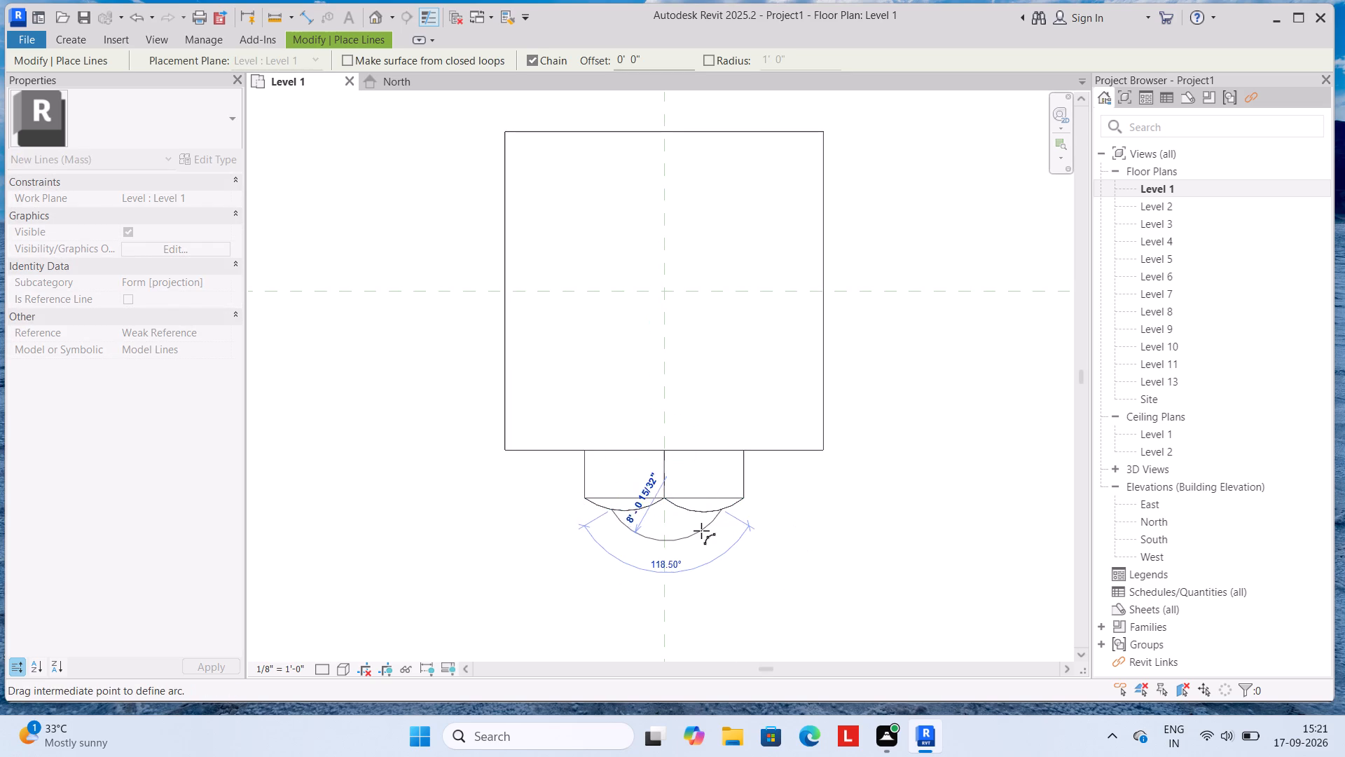
click(694, 535)
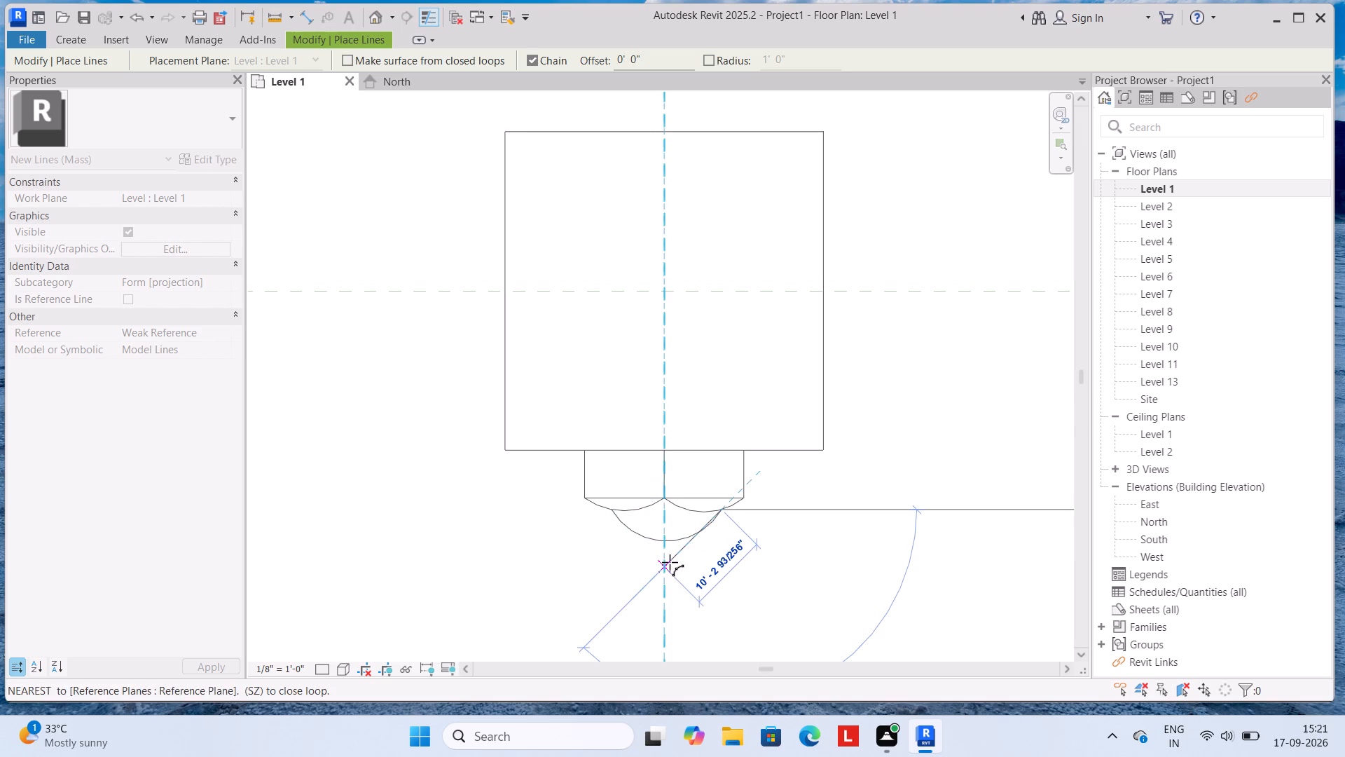
key(Escape)
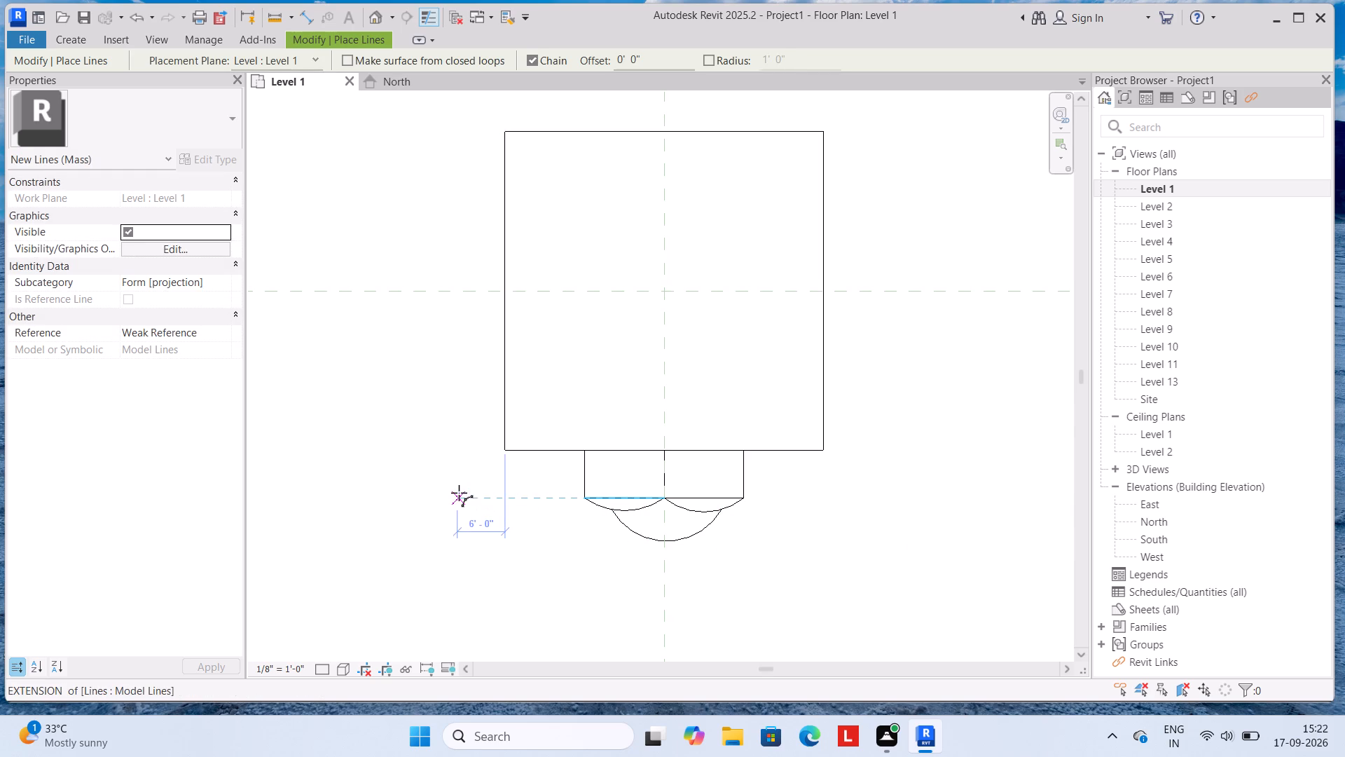
key(Escape)
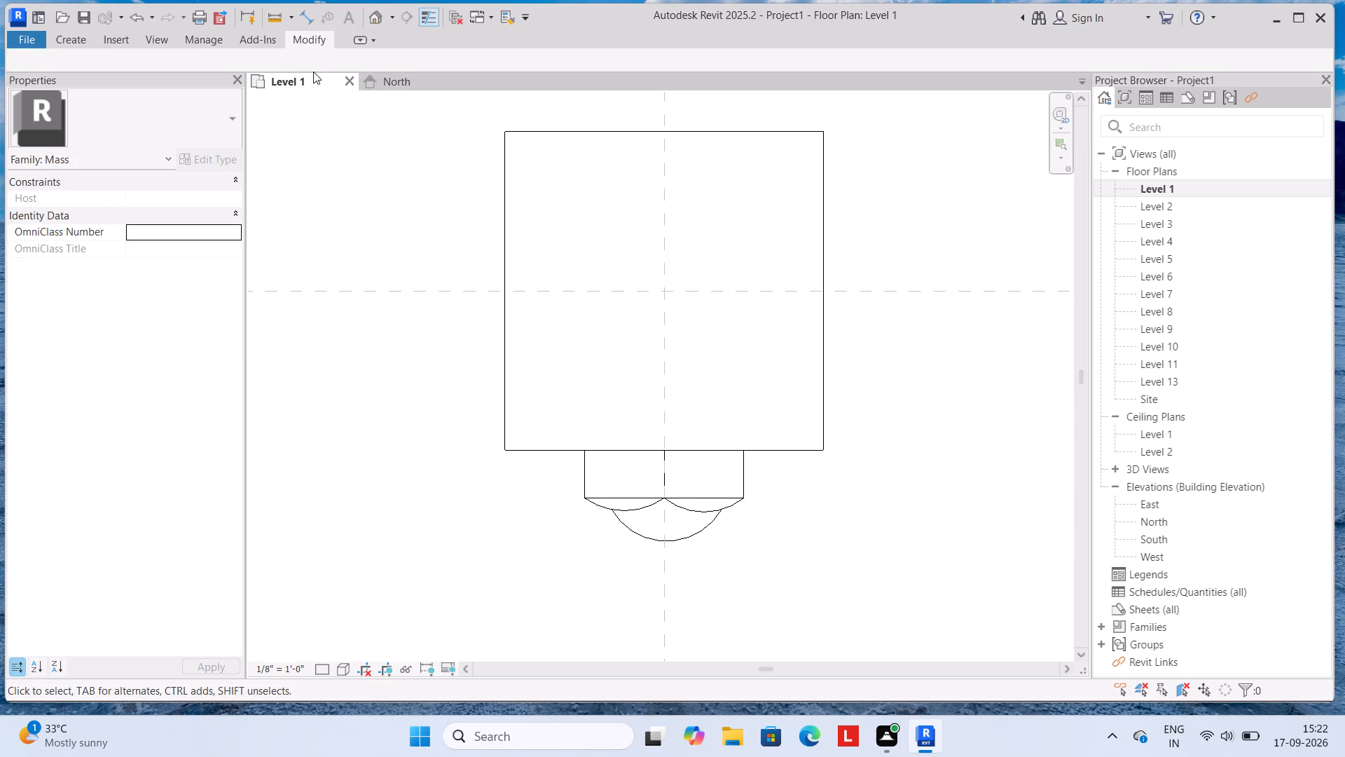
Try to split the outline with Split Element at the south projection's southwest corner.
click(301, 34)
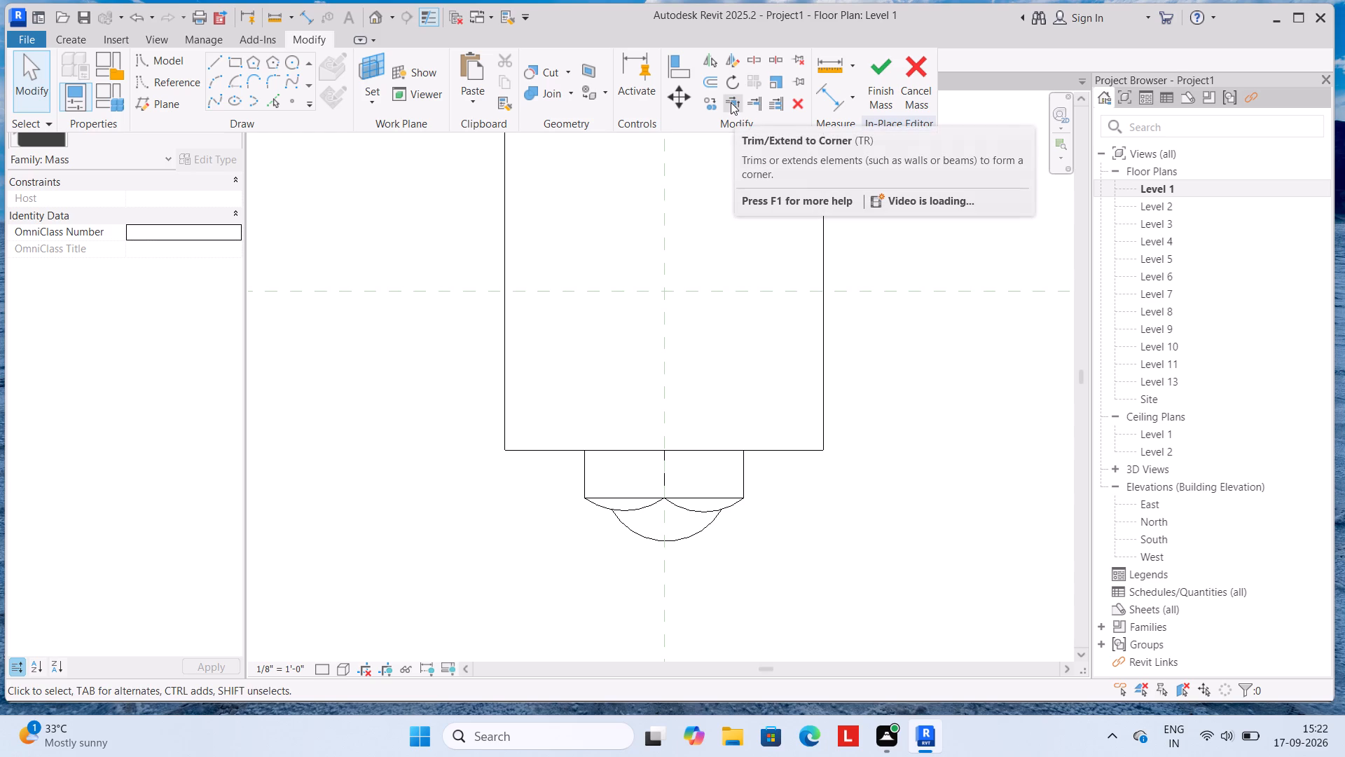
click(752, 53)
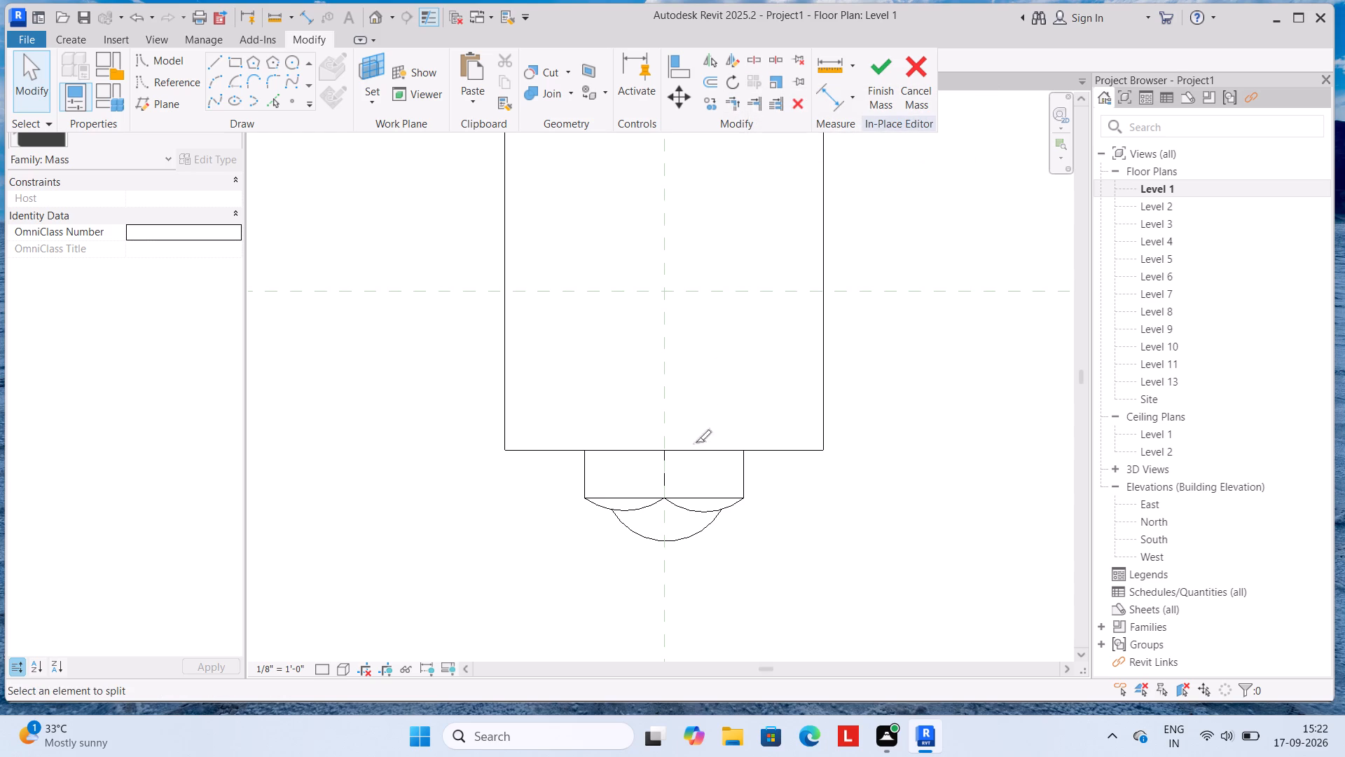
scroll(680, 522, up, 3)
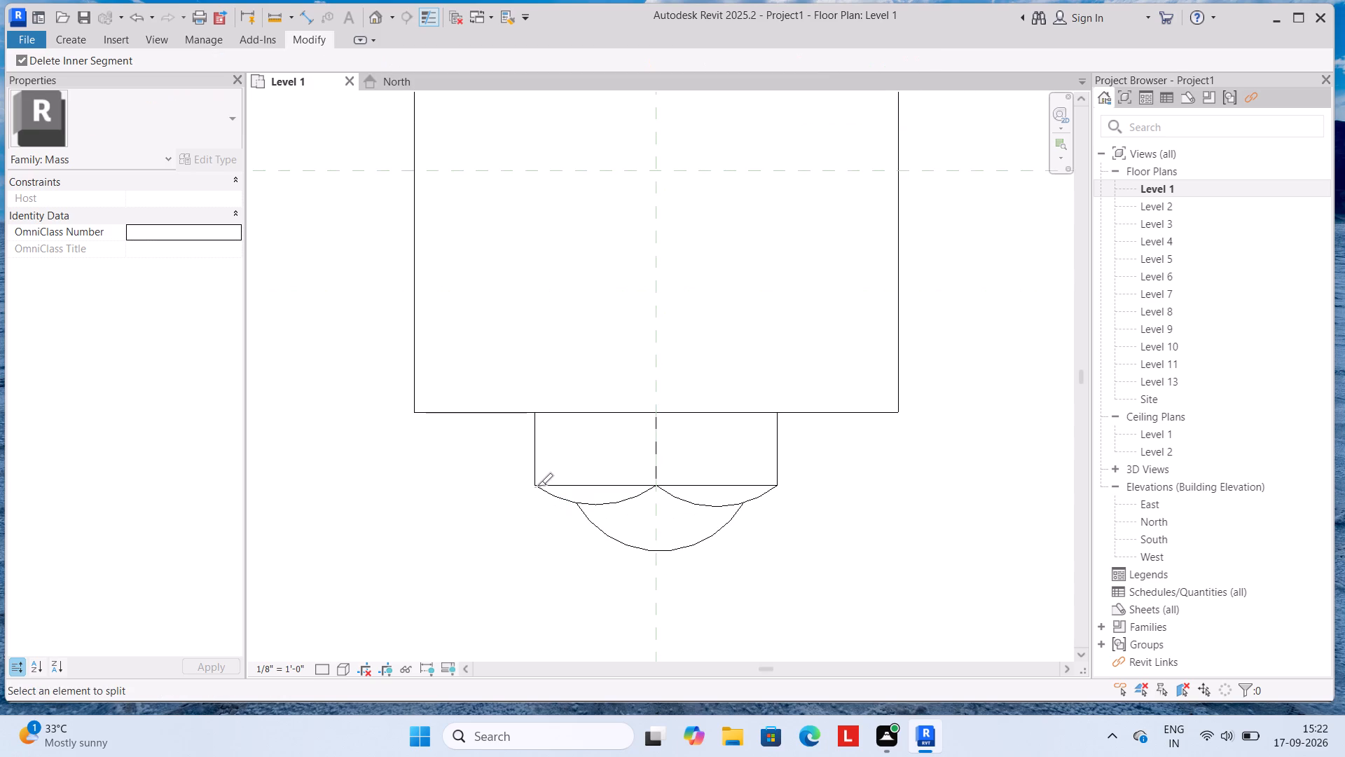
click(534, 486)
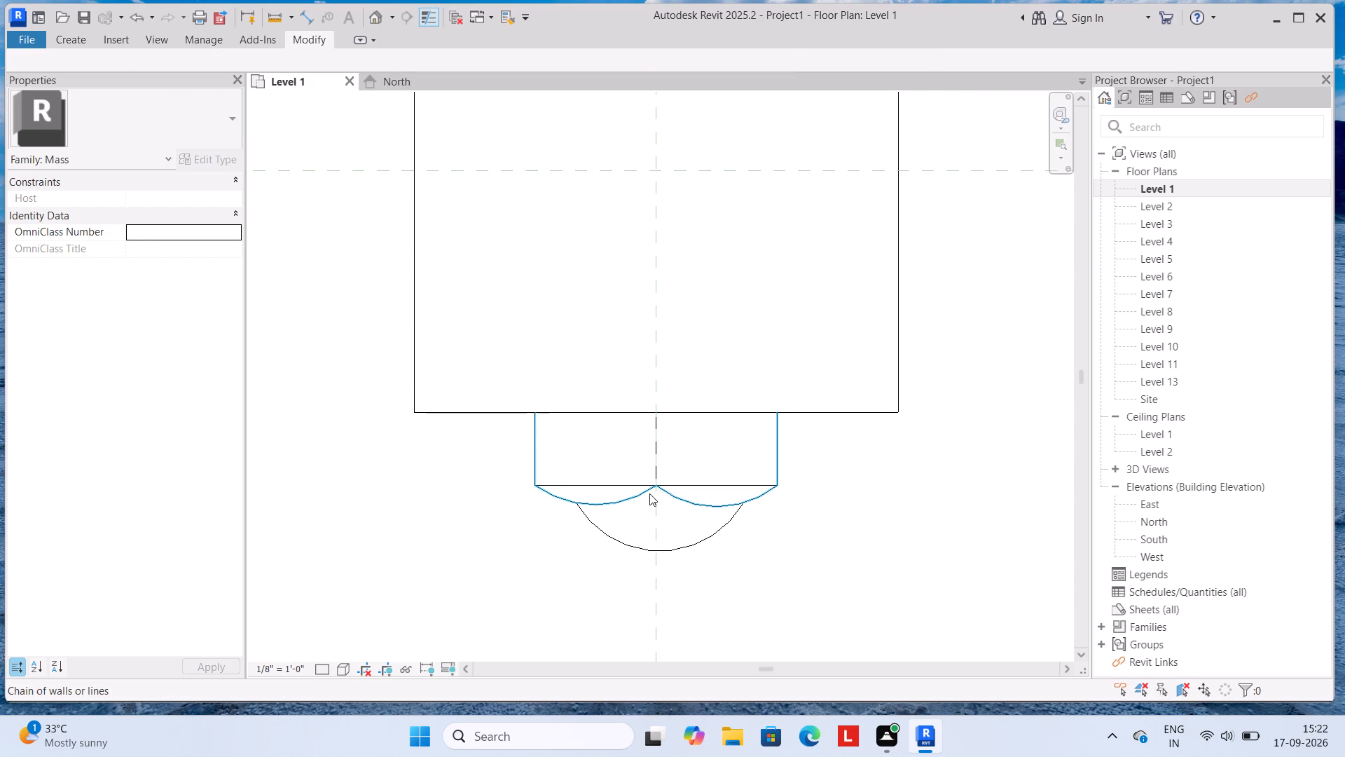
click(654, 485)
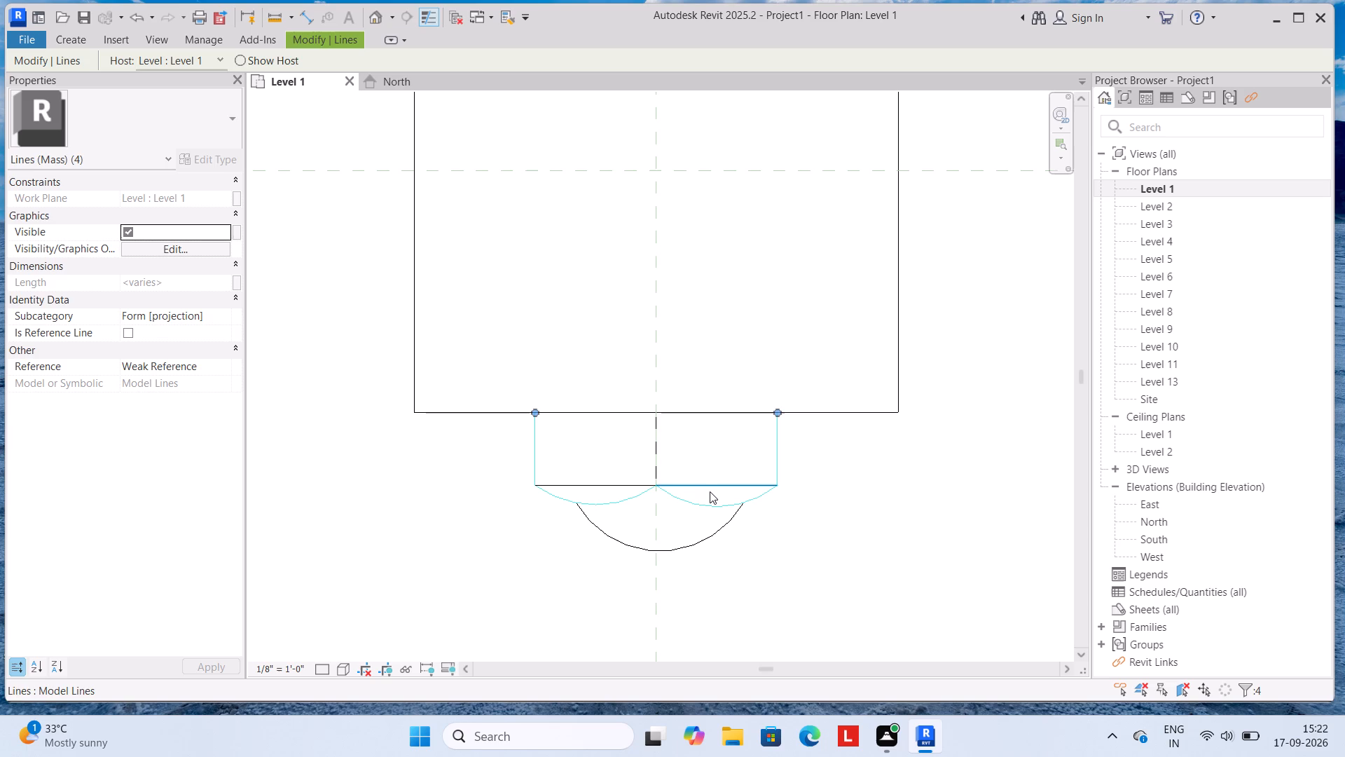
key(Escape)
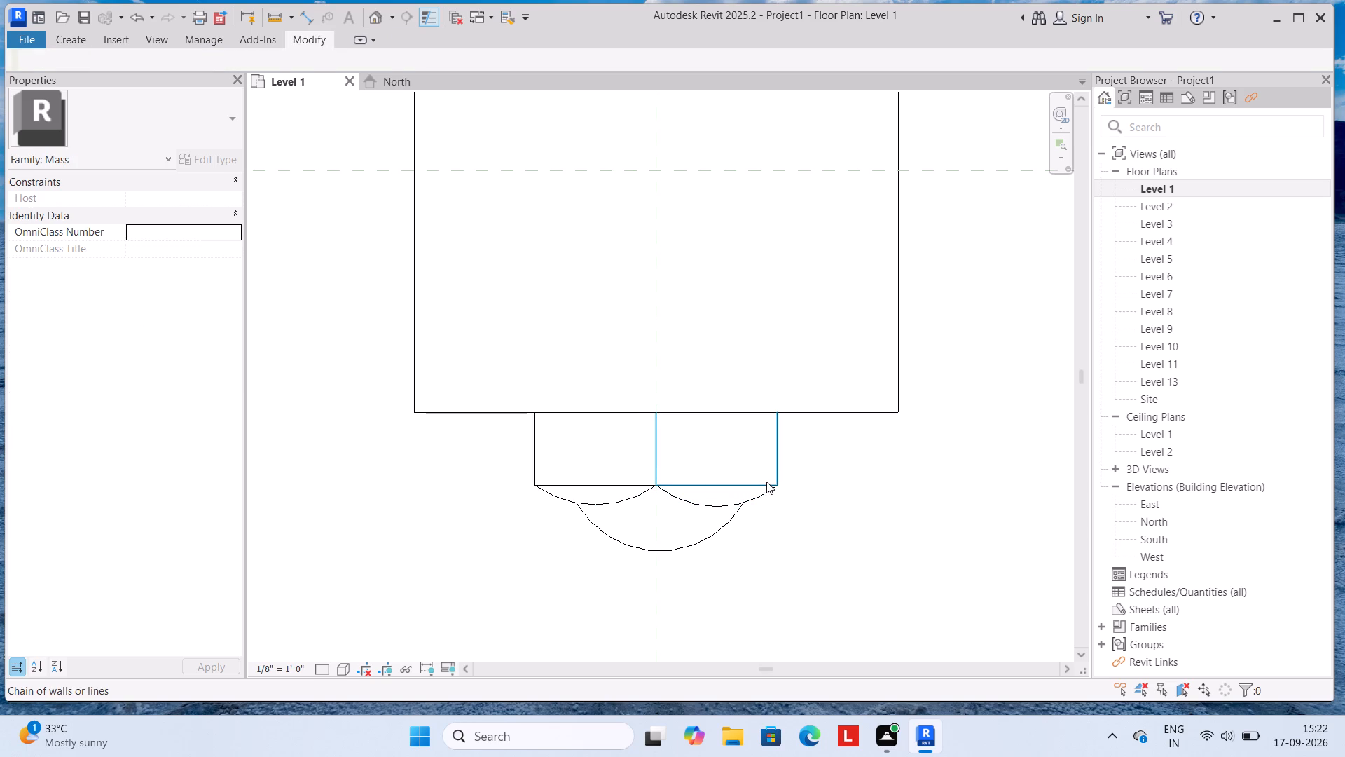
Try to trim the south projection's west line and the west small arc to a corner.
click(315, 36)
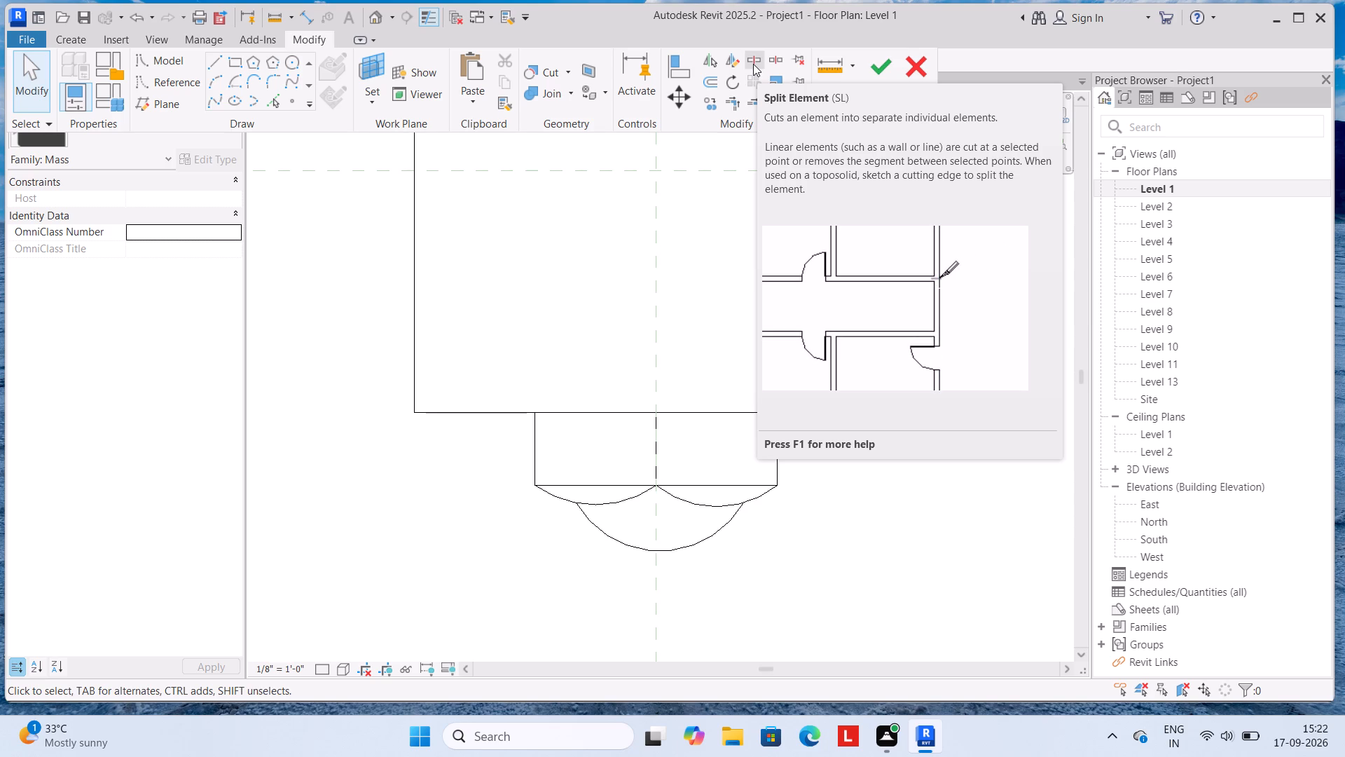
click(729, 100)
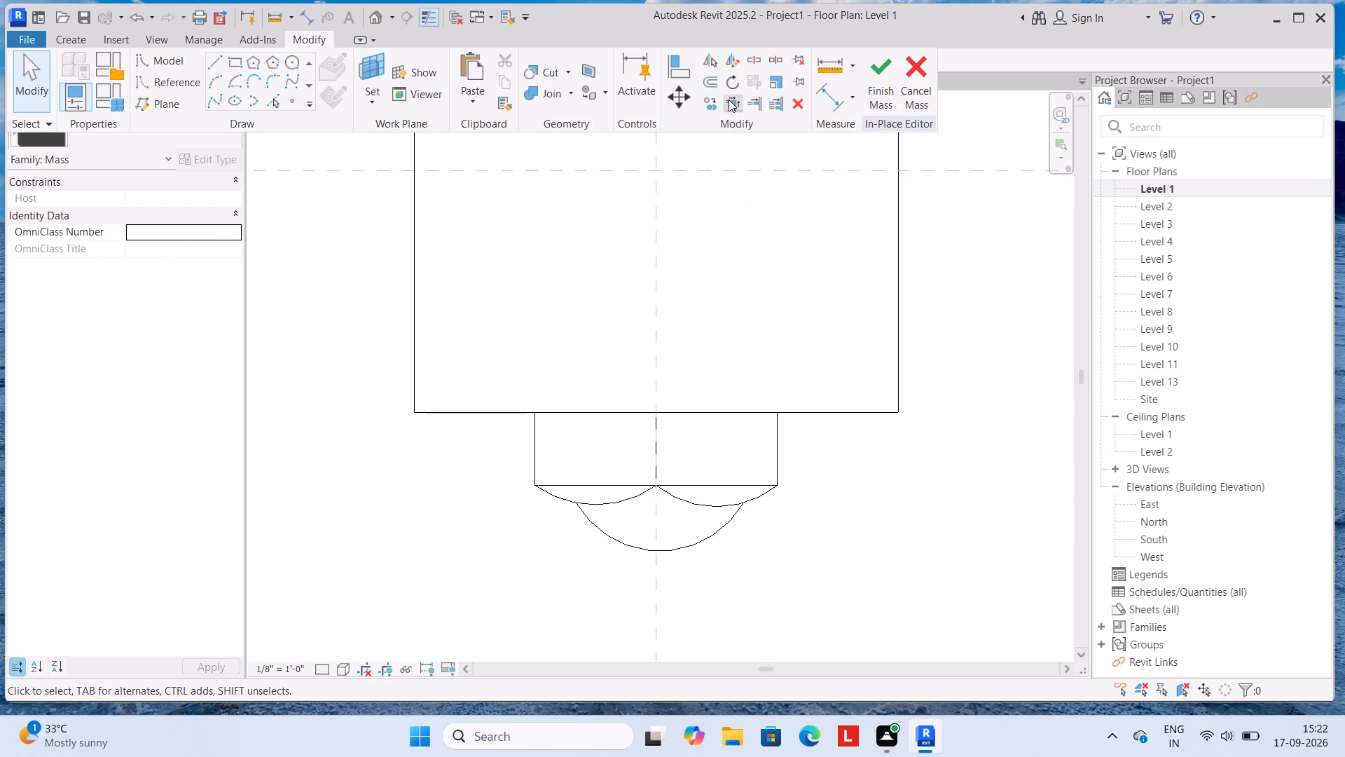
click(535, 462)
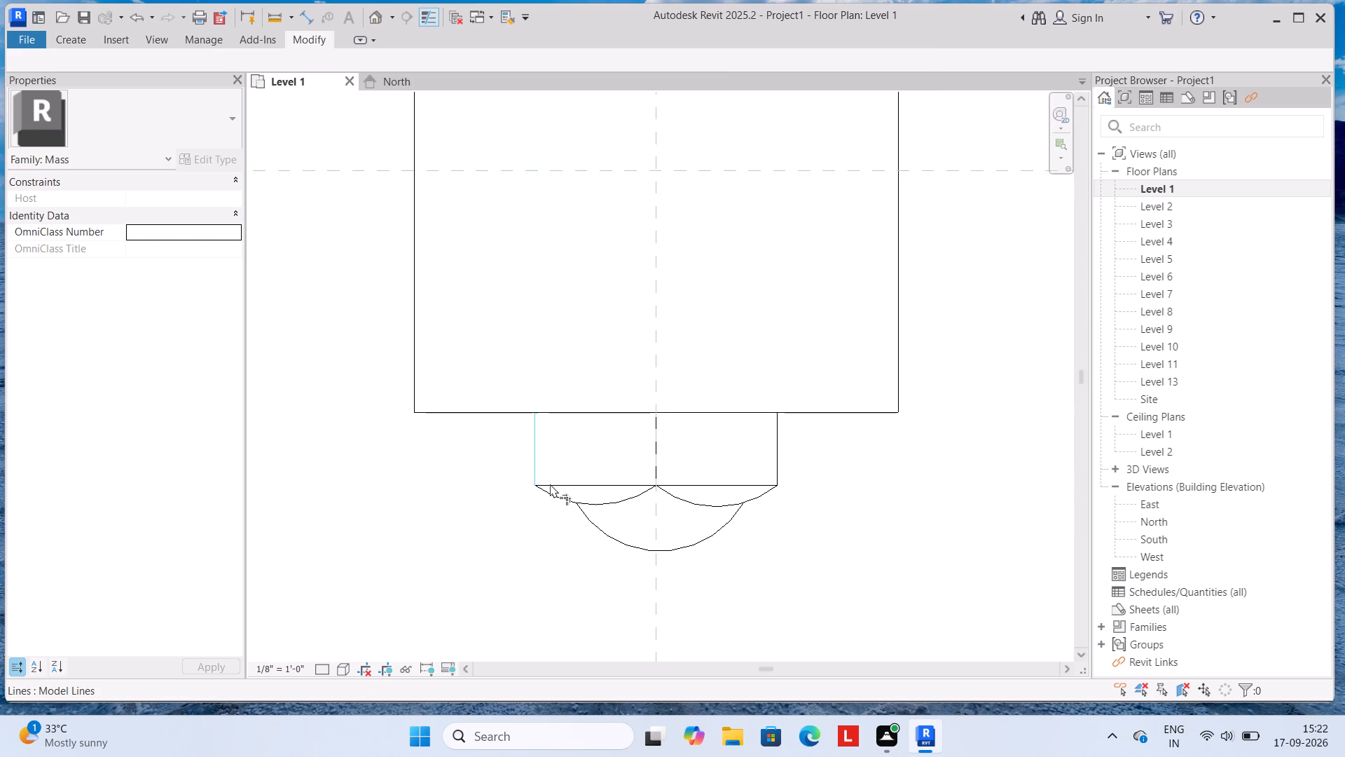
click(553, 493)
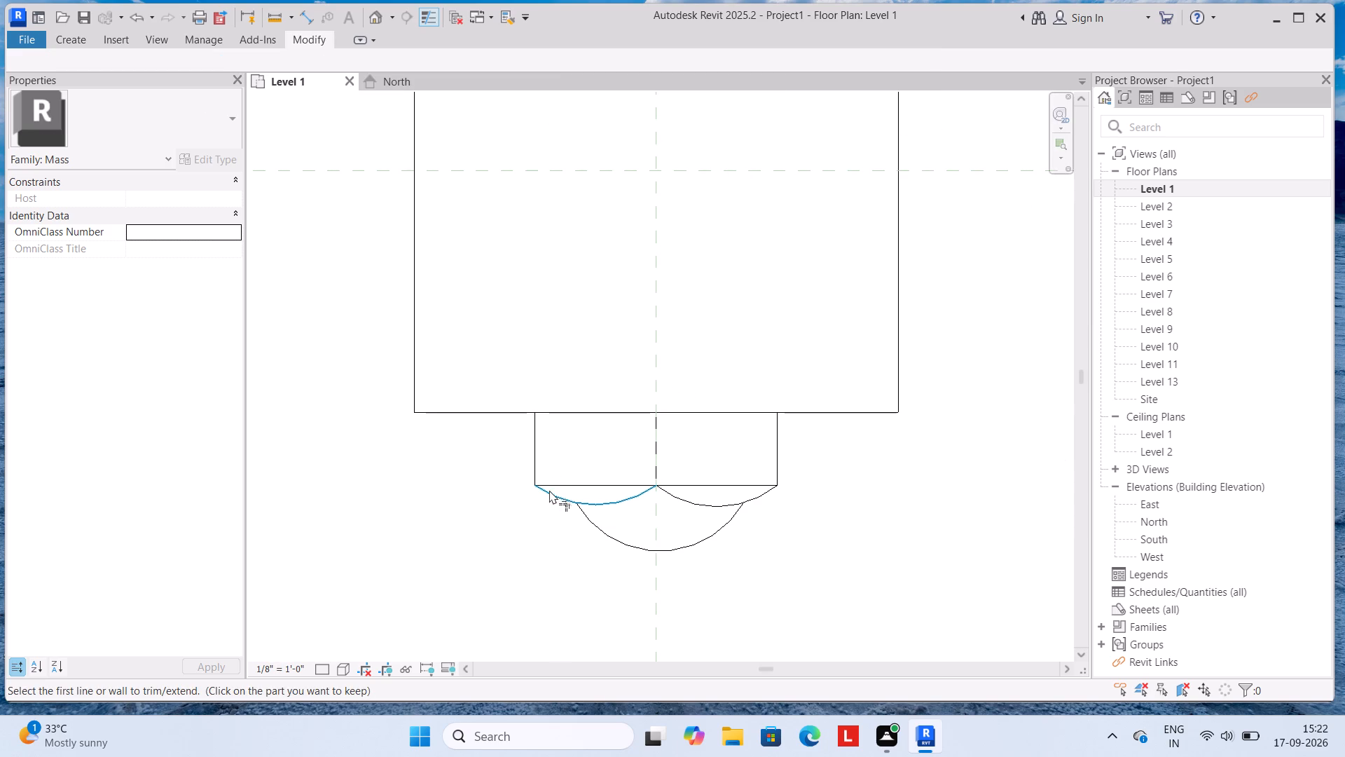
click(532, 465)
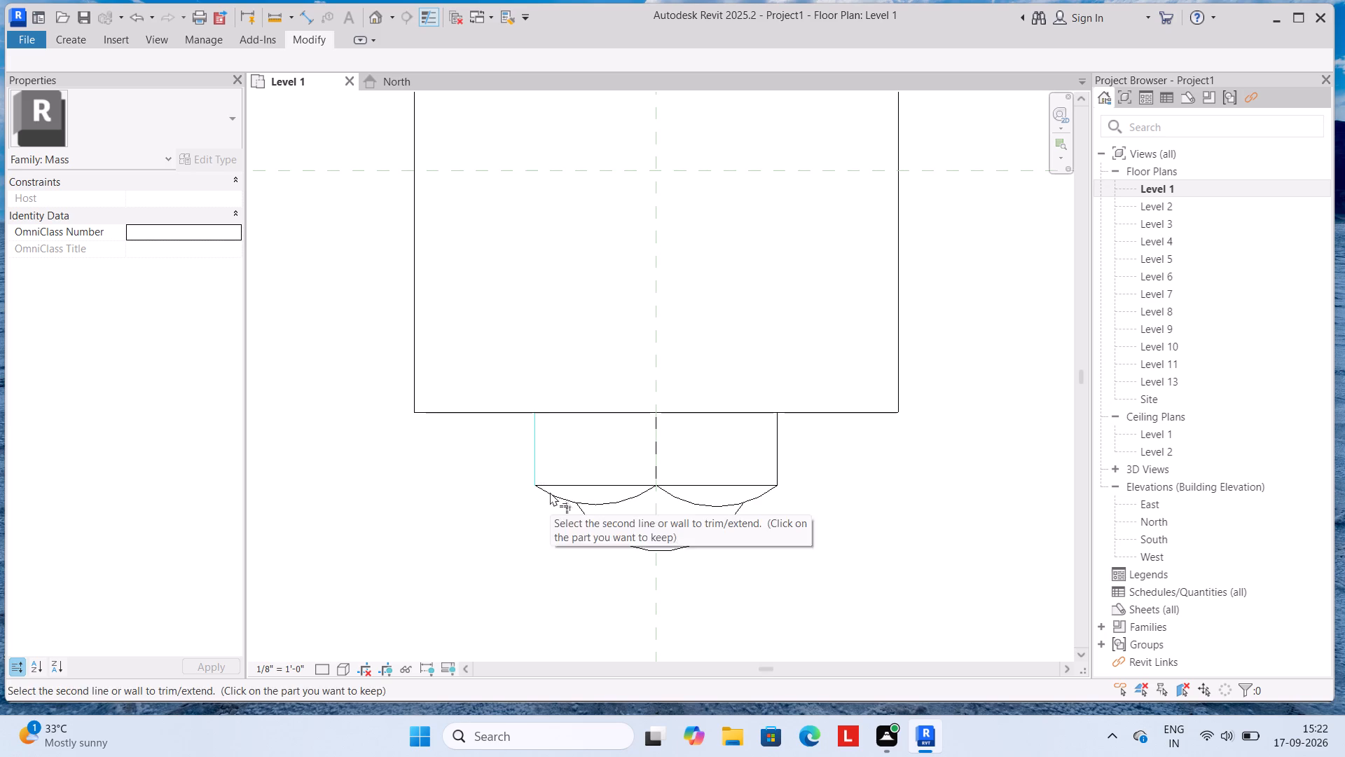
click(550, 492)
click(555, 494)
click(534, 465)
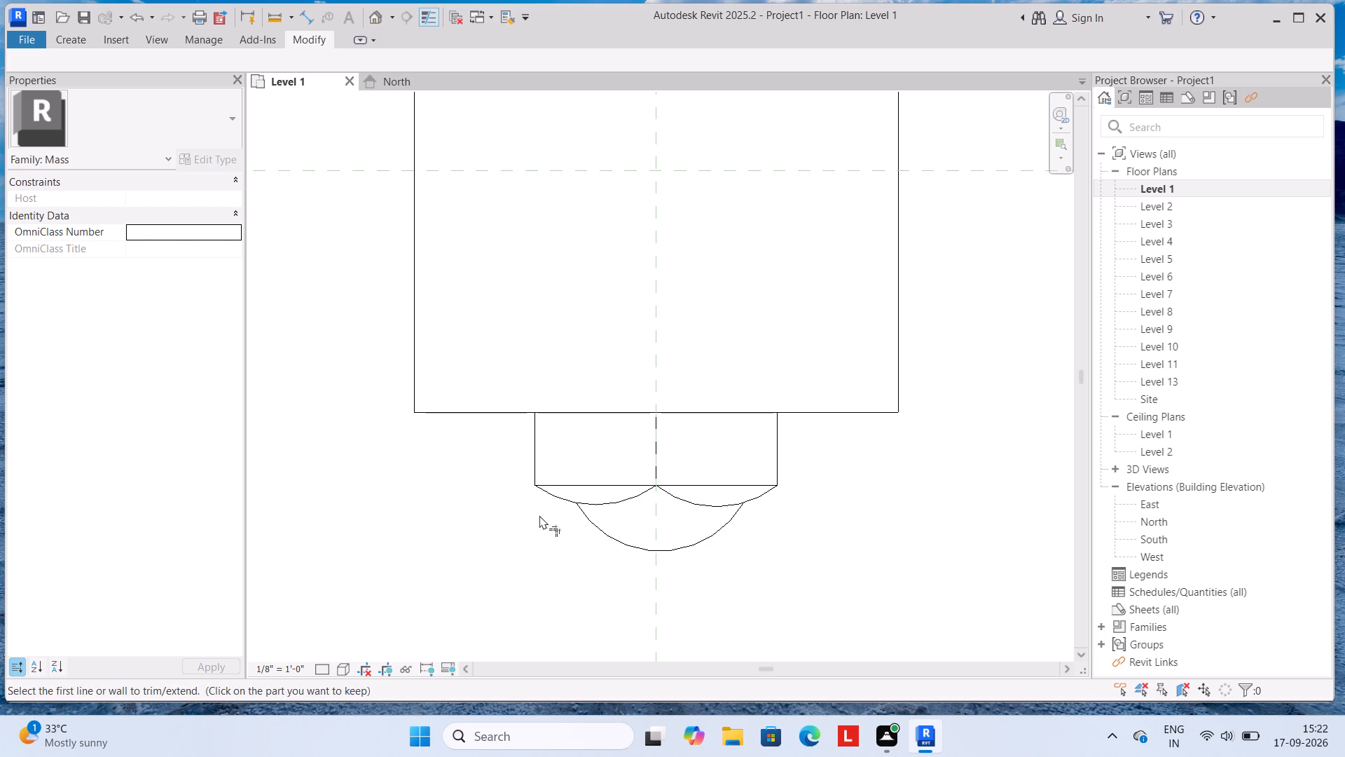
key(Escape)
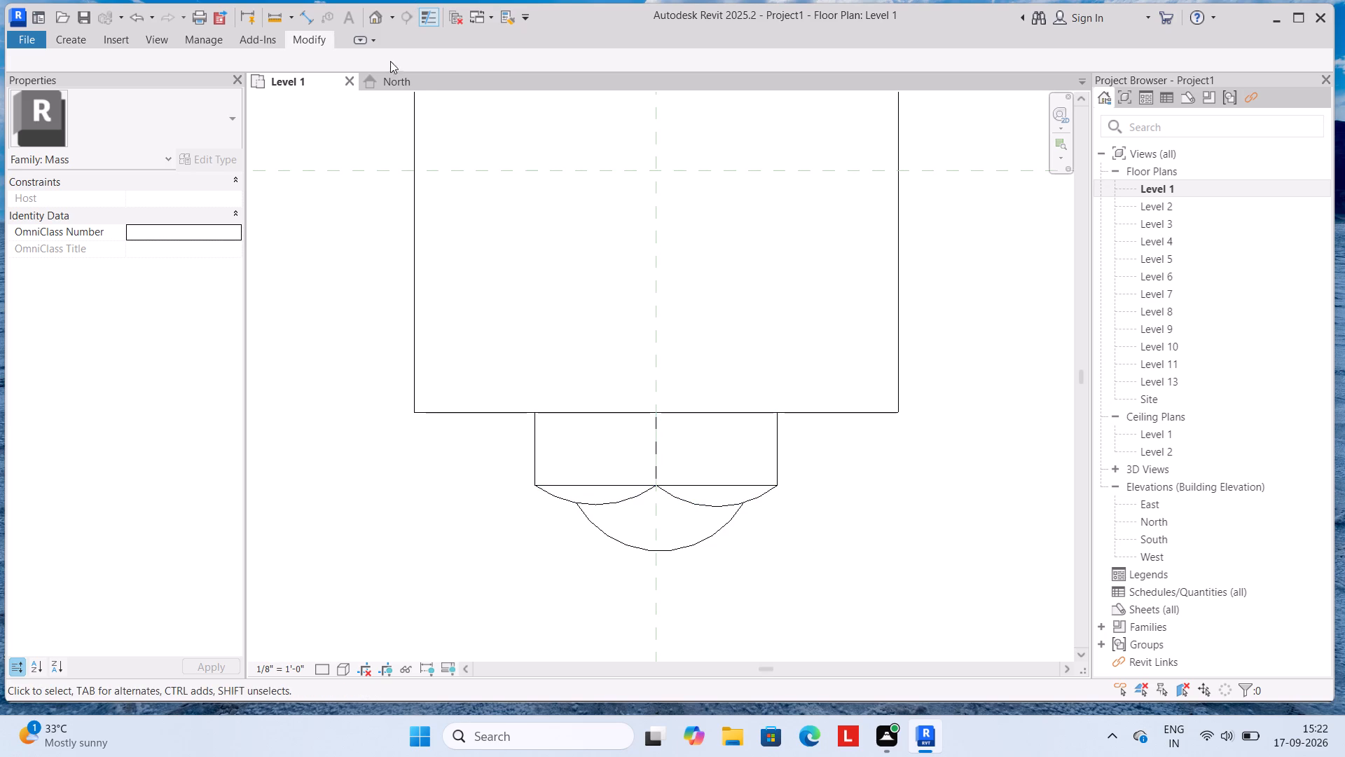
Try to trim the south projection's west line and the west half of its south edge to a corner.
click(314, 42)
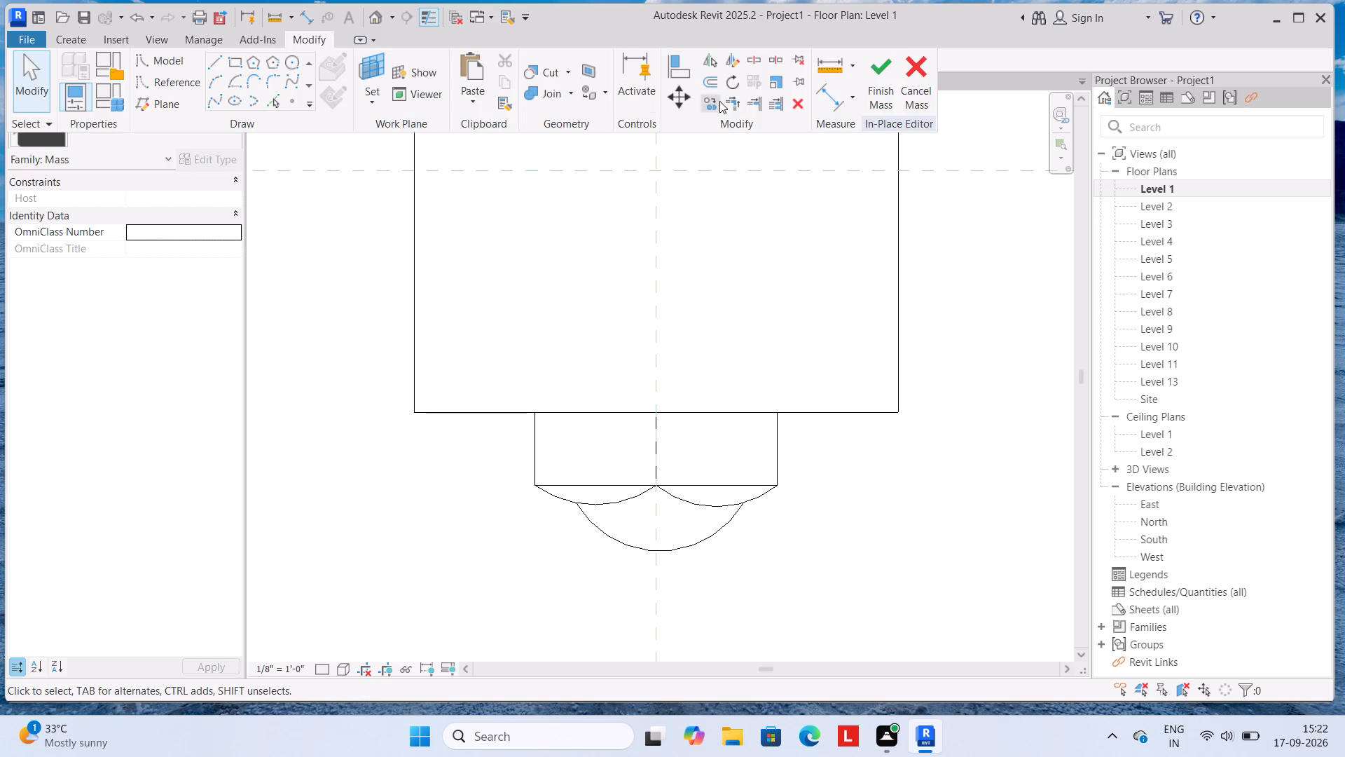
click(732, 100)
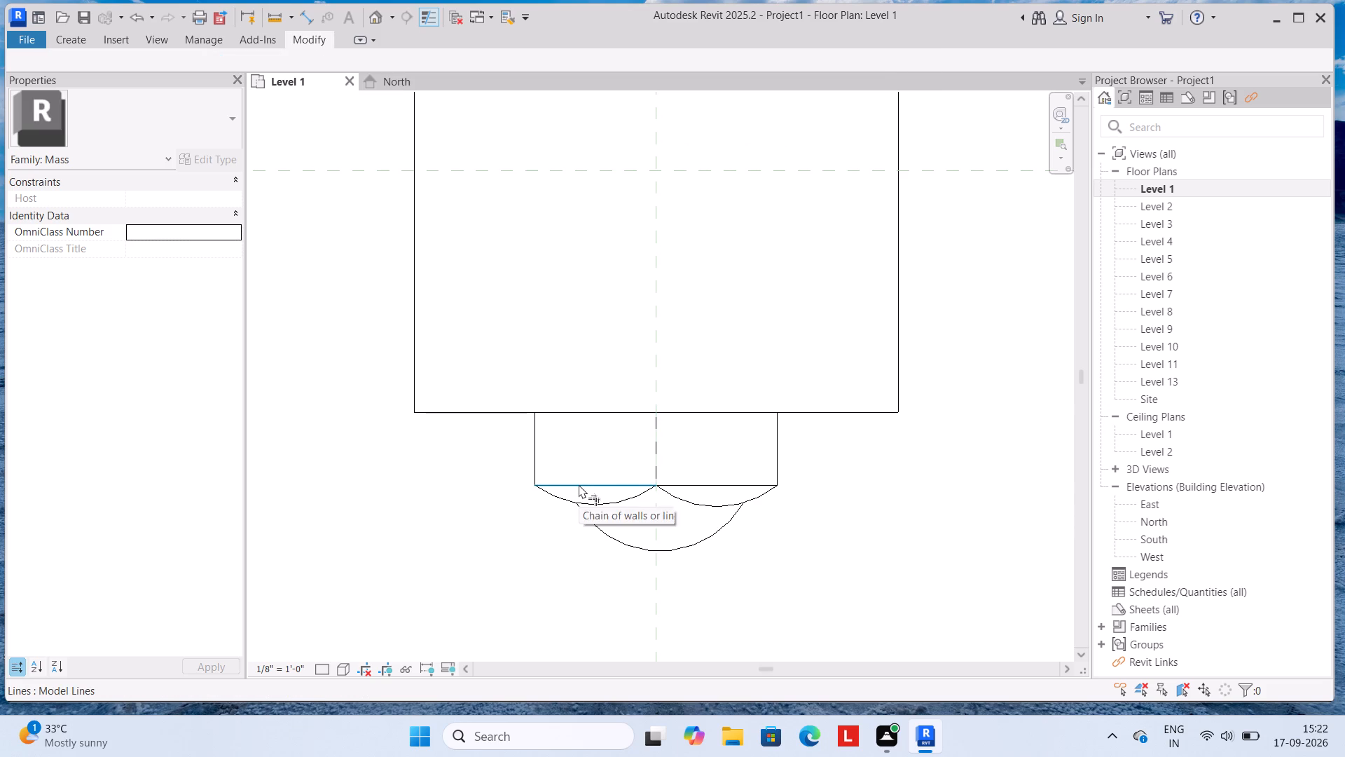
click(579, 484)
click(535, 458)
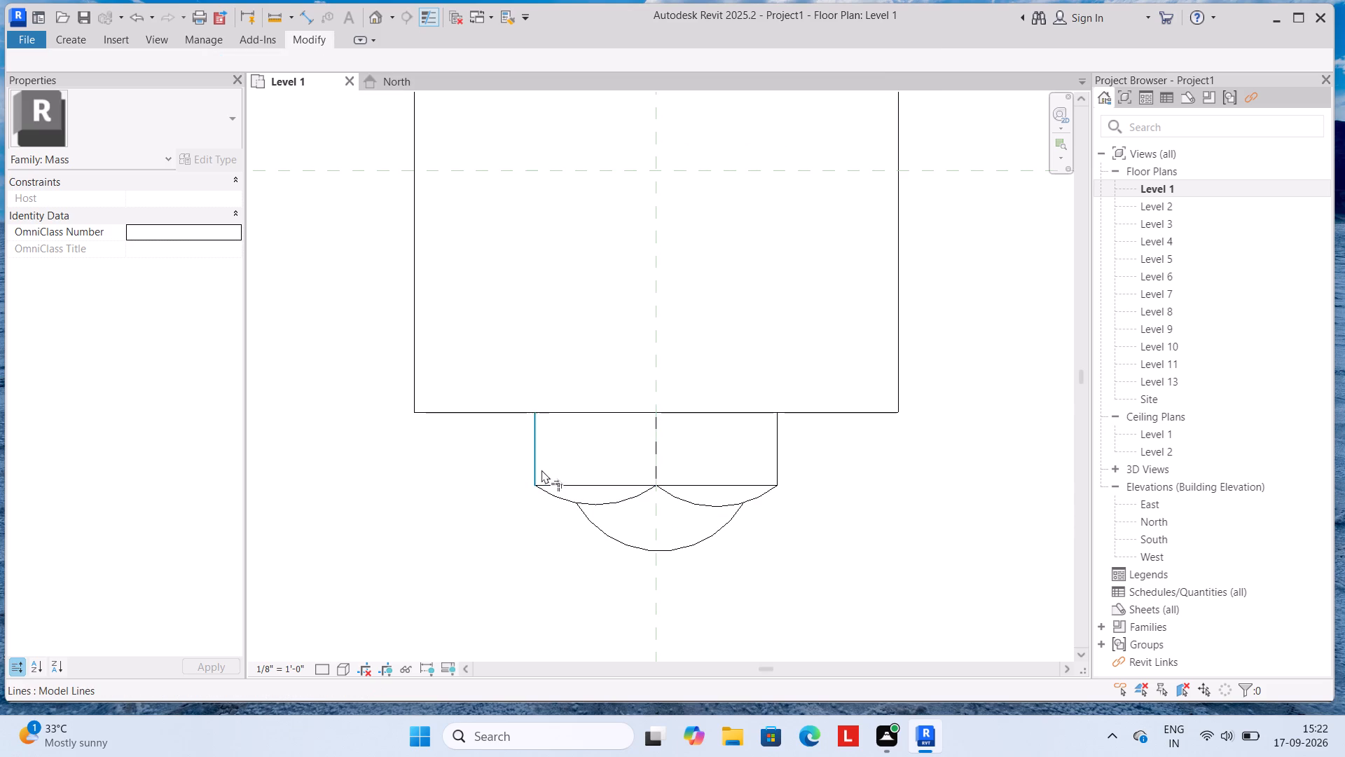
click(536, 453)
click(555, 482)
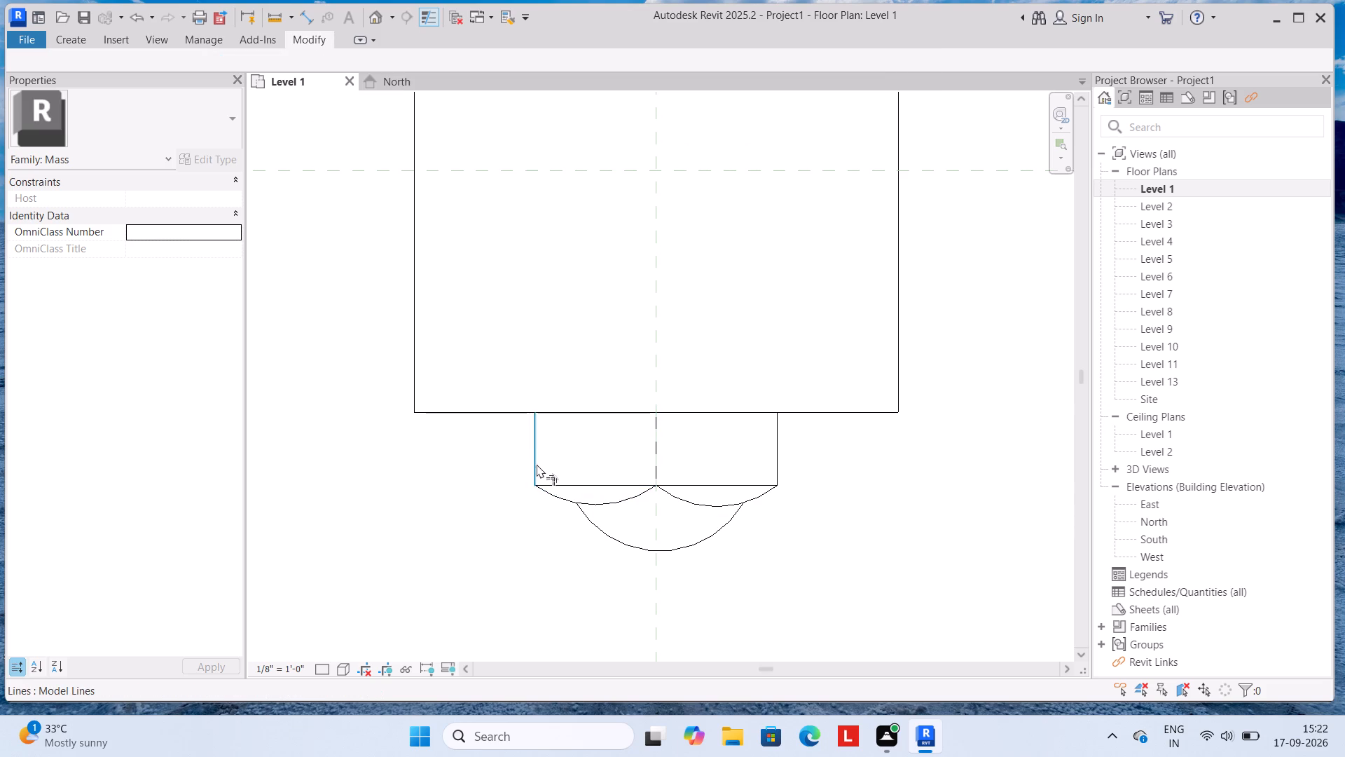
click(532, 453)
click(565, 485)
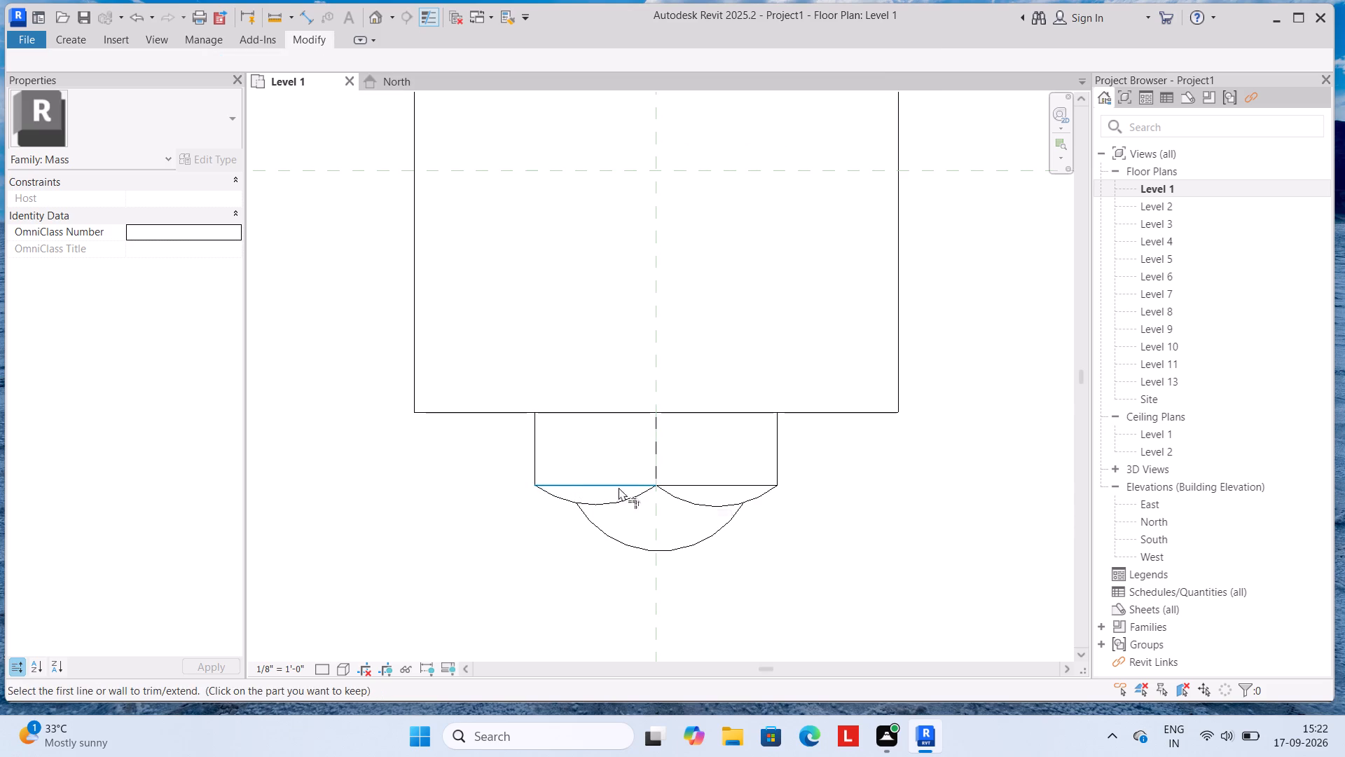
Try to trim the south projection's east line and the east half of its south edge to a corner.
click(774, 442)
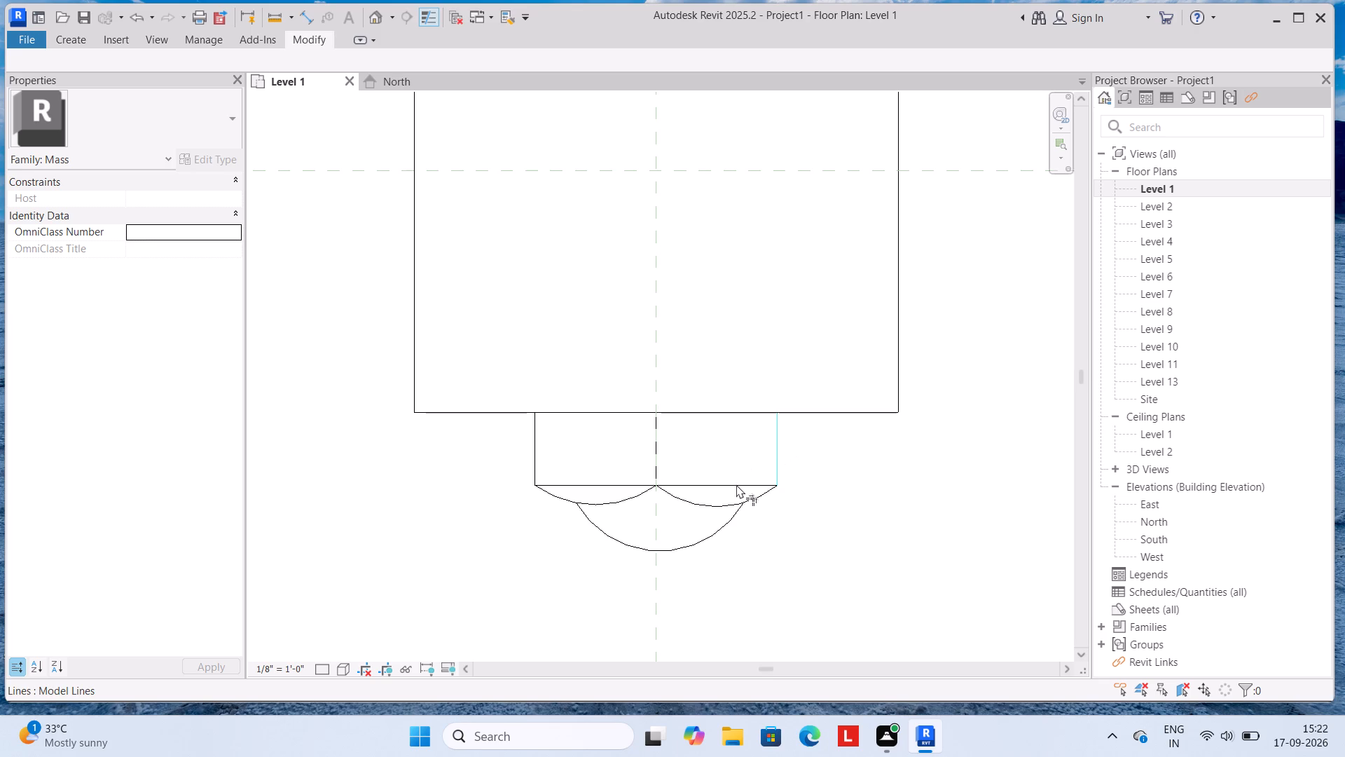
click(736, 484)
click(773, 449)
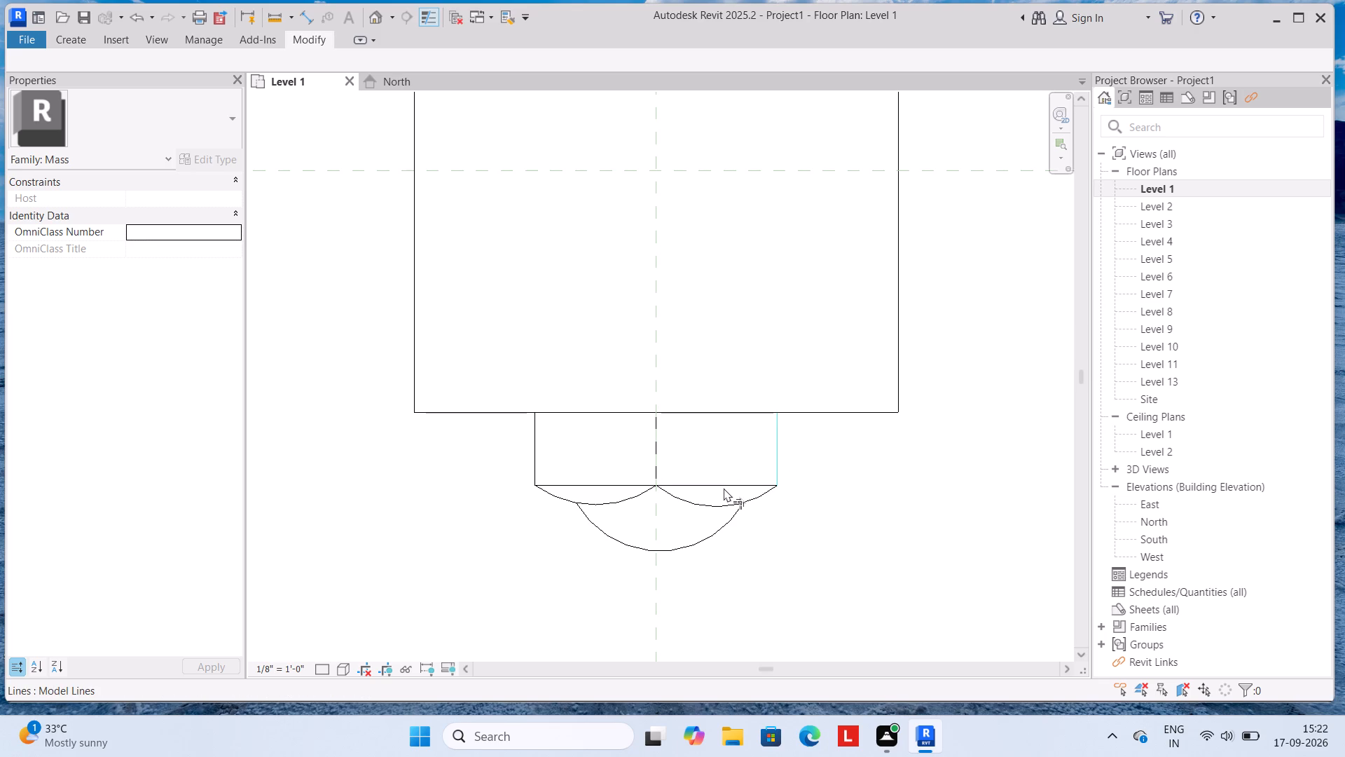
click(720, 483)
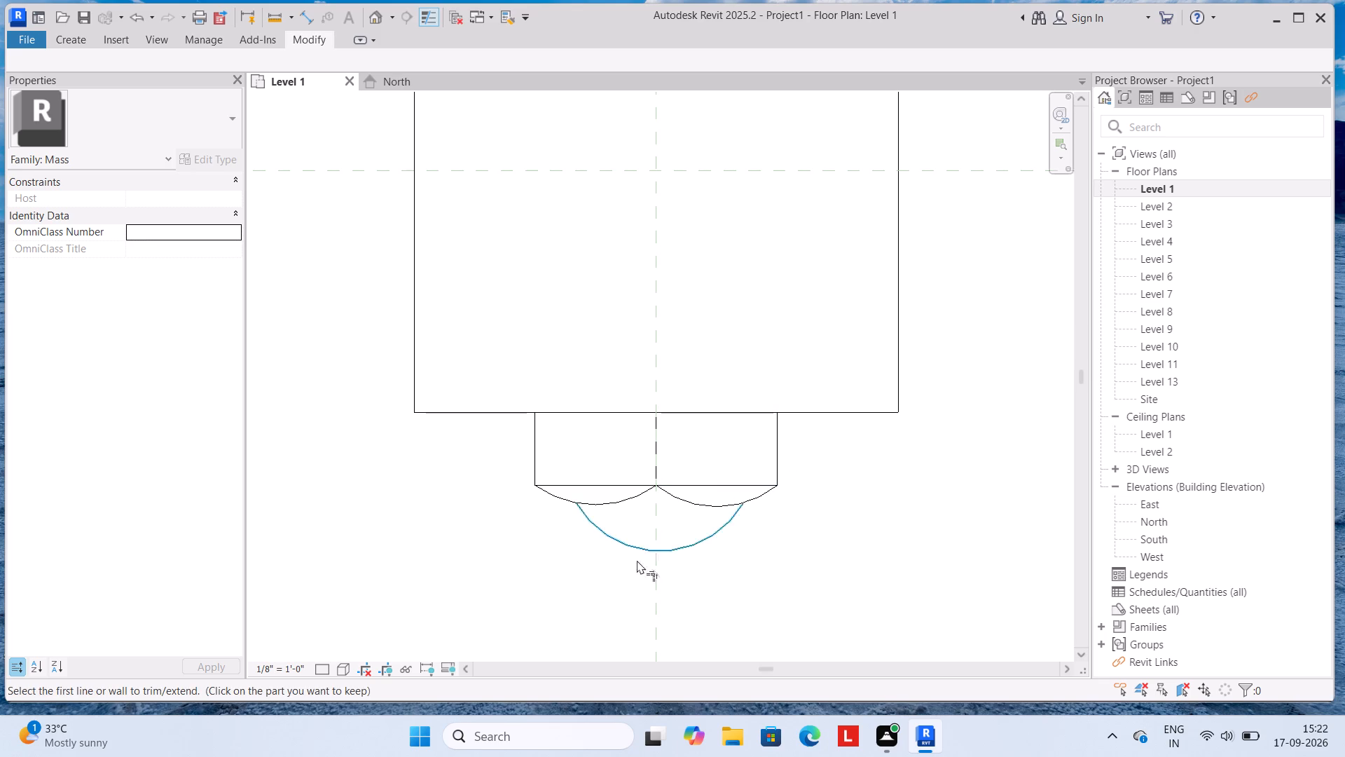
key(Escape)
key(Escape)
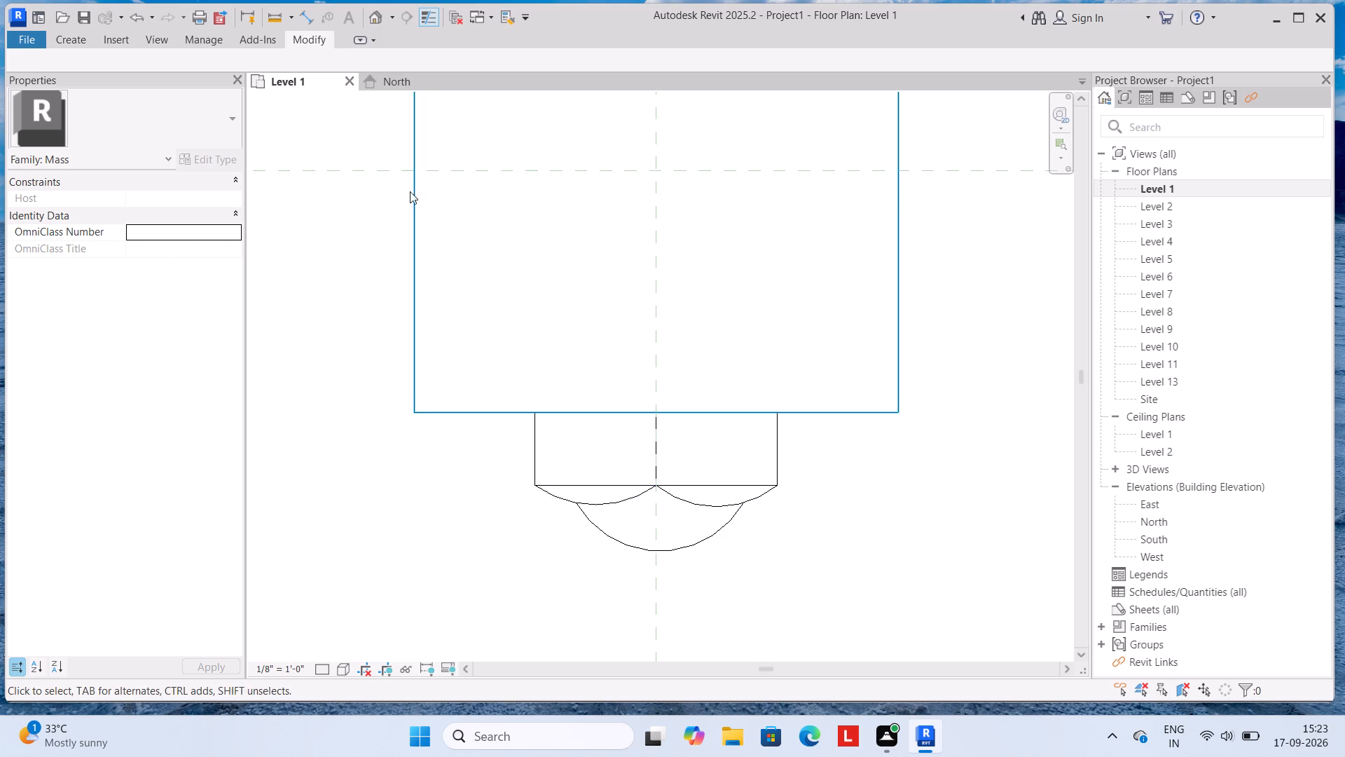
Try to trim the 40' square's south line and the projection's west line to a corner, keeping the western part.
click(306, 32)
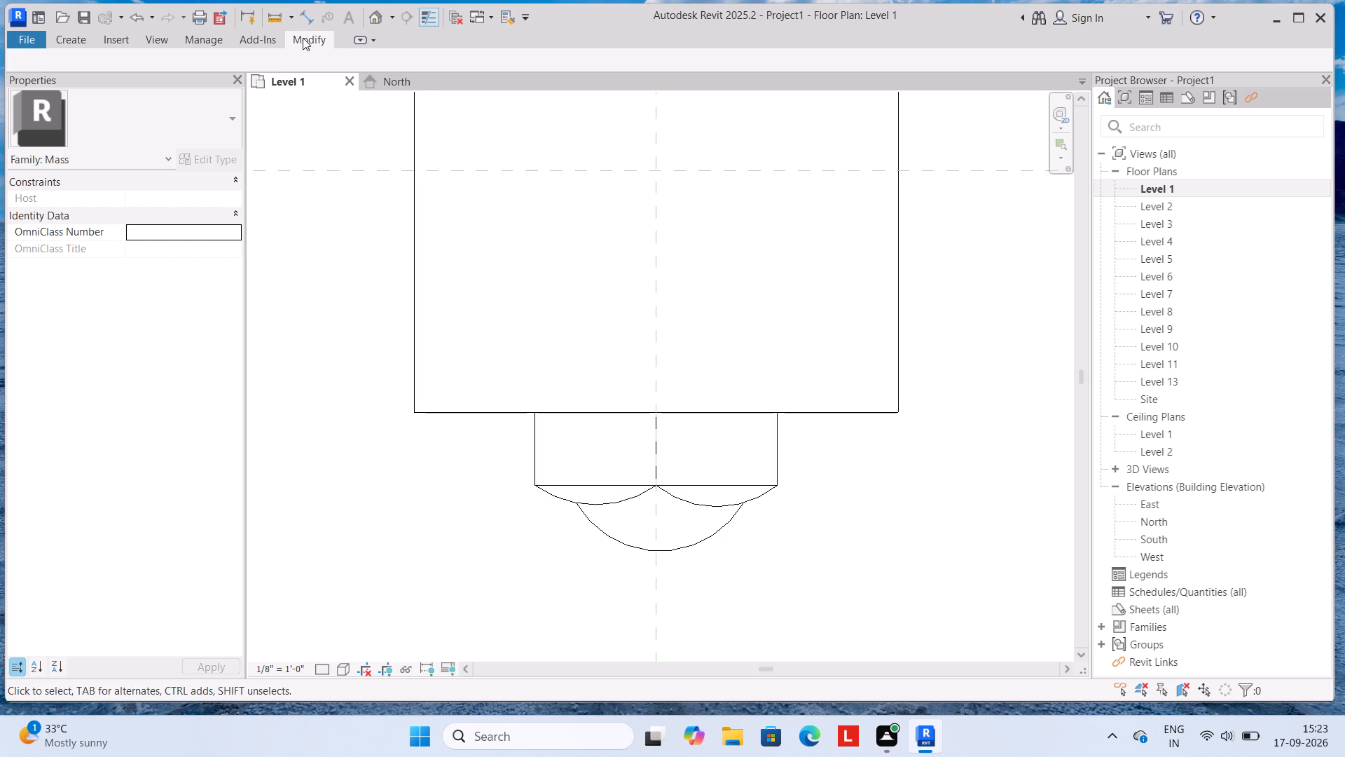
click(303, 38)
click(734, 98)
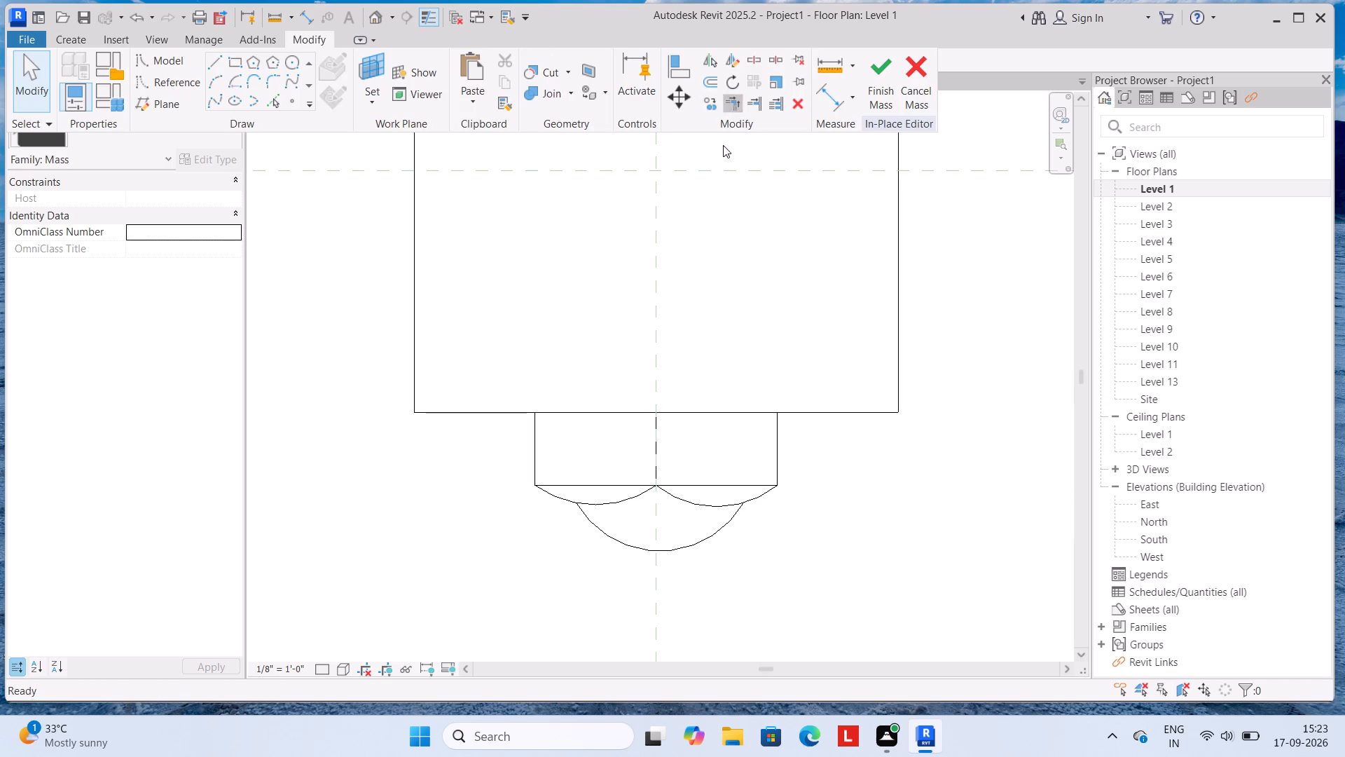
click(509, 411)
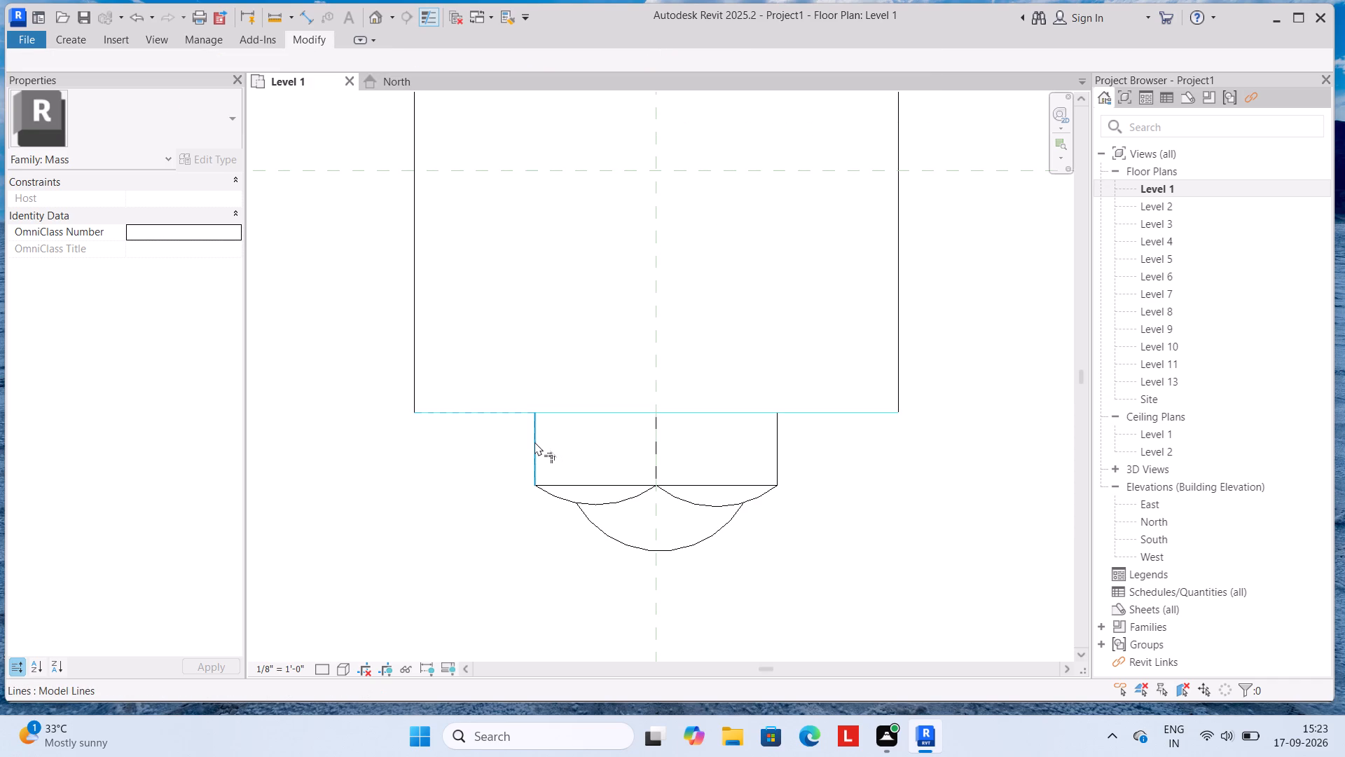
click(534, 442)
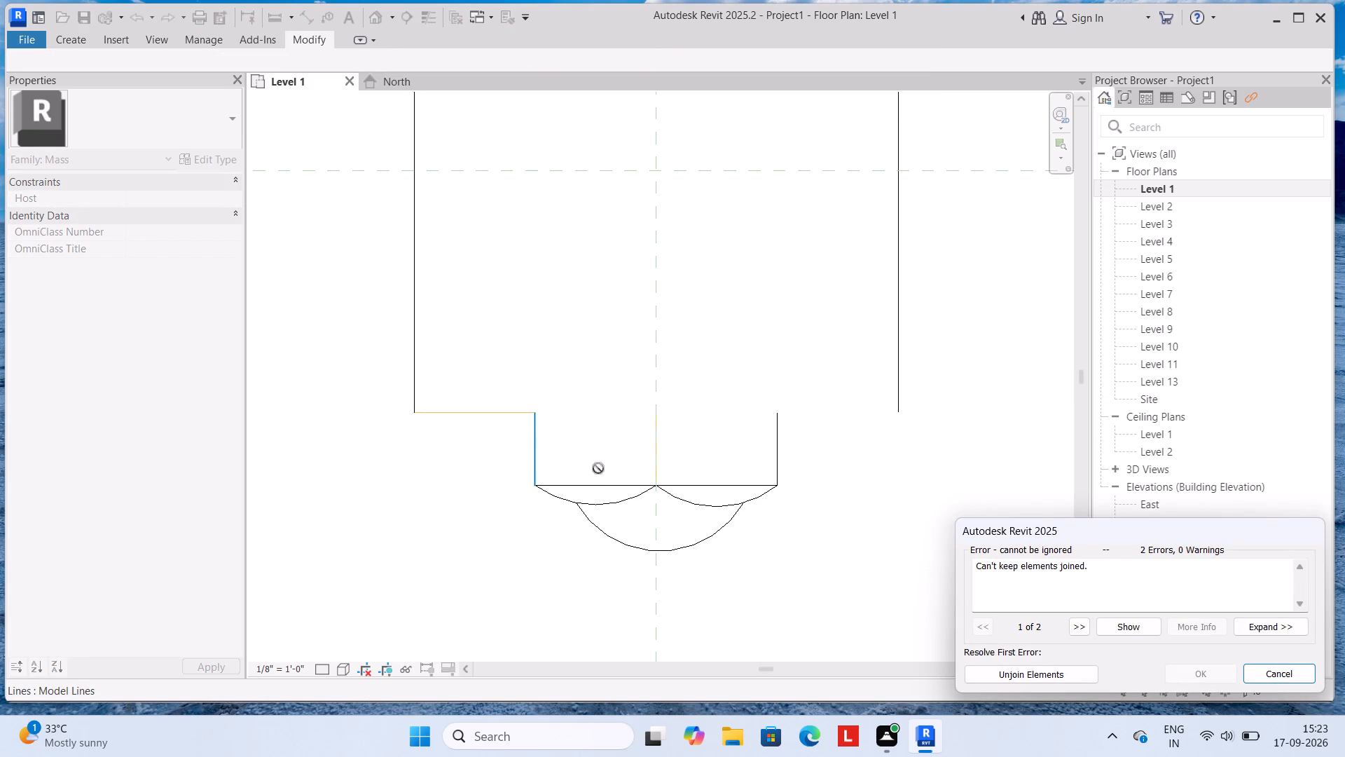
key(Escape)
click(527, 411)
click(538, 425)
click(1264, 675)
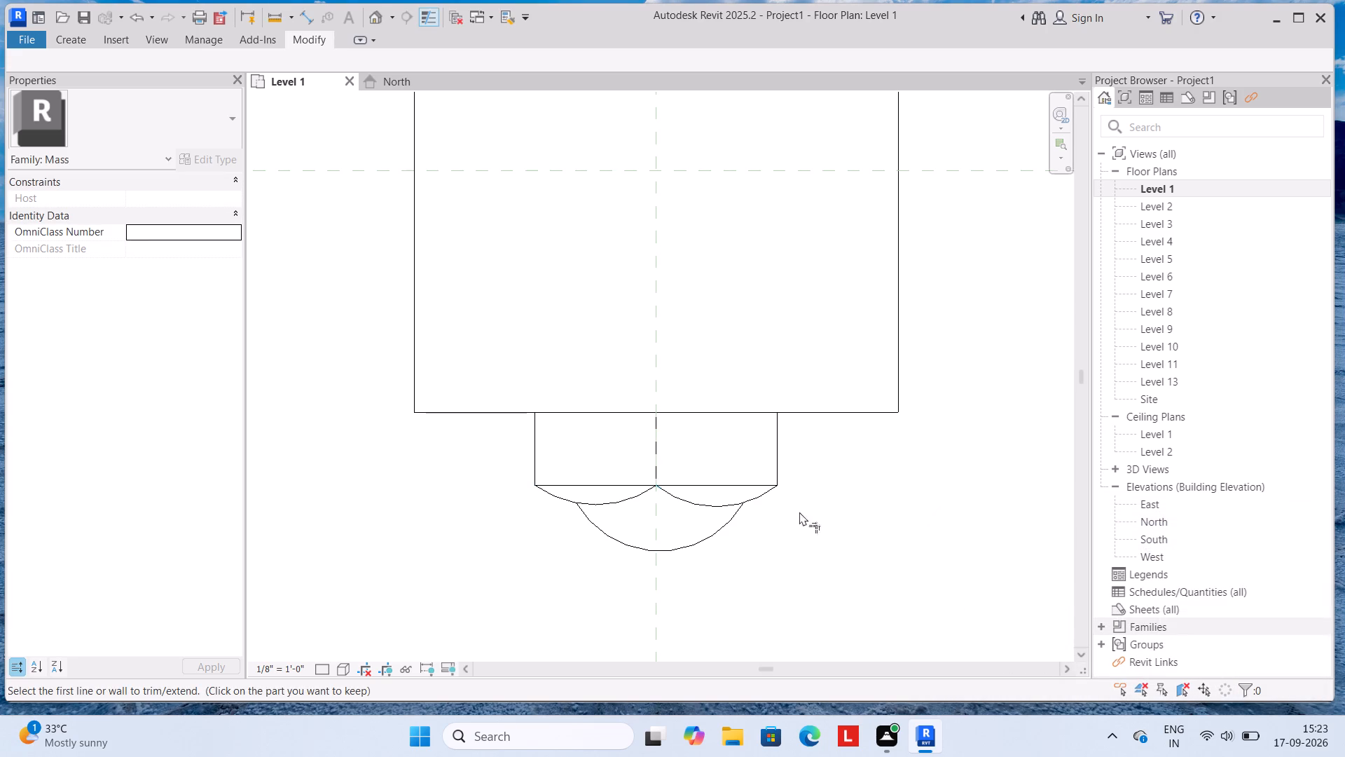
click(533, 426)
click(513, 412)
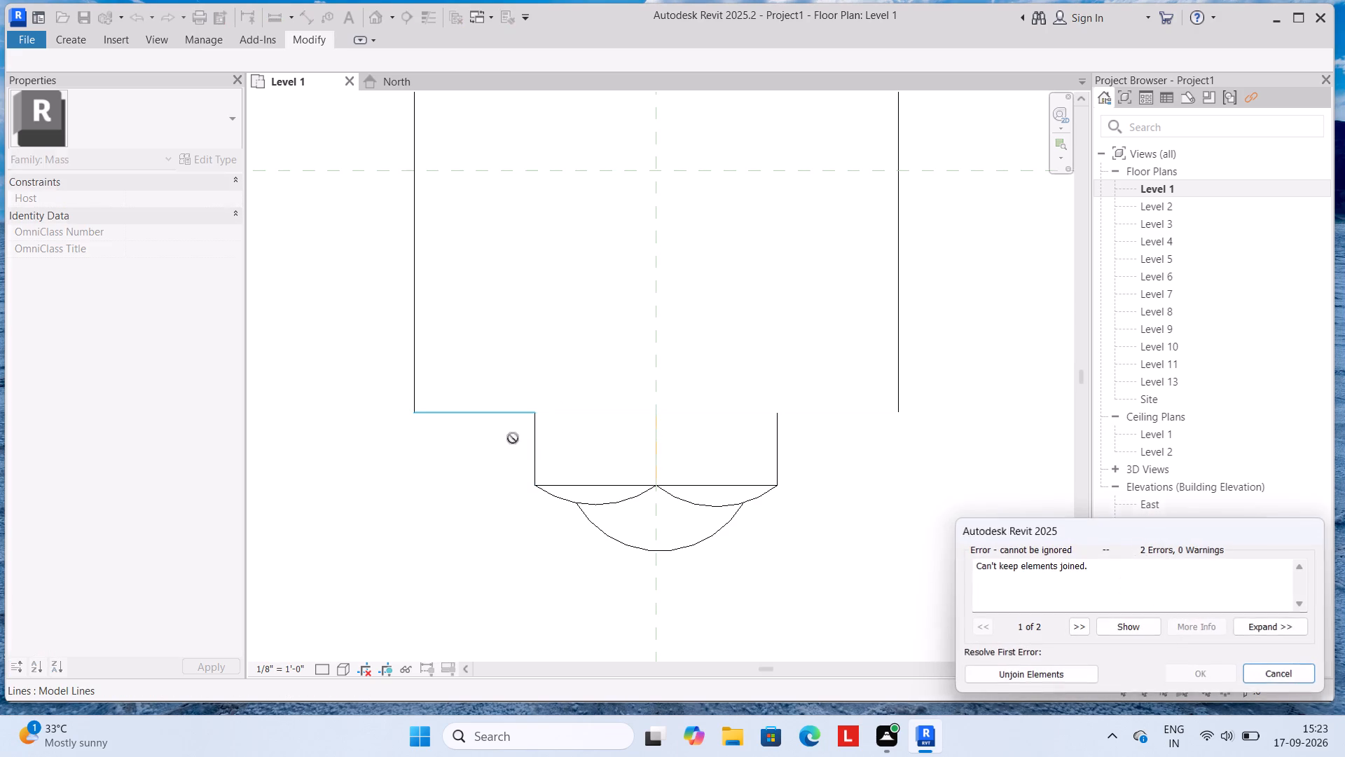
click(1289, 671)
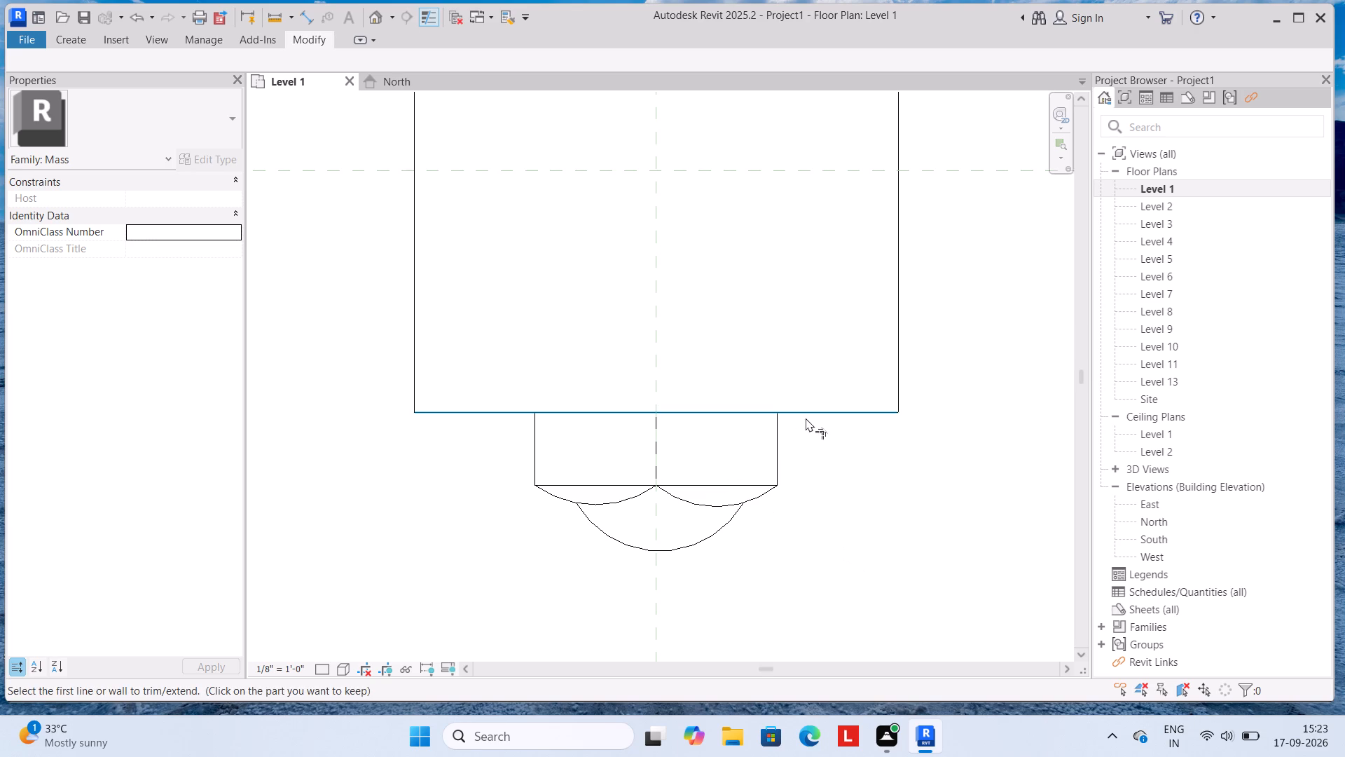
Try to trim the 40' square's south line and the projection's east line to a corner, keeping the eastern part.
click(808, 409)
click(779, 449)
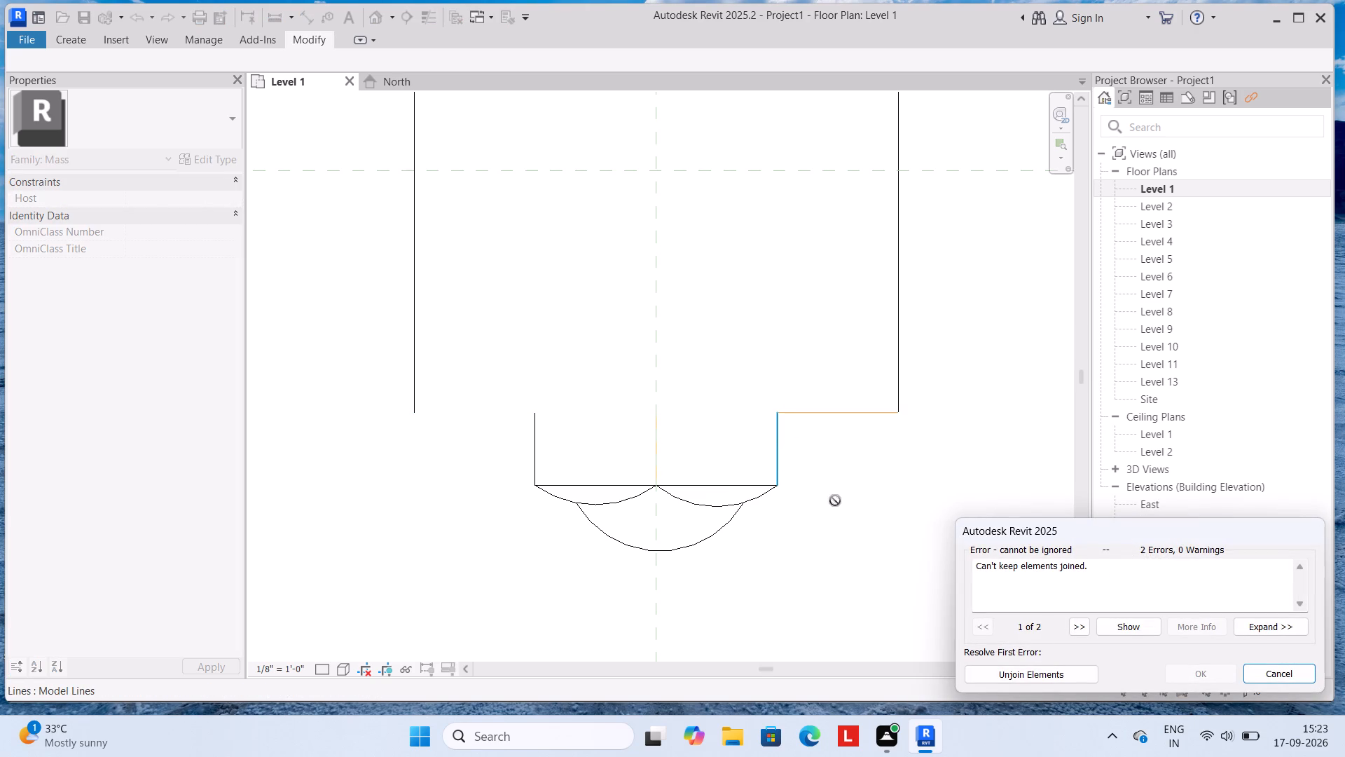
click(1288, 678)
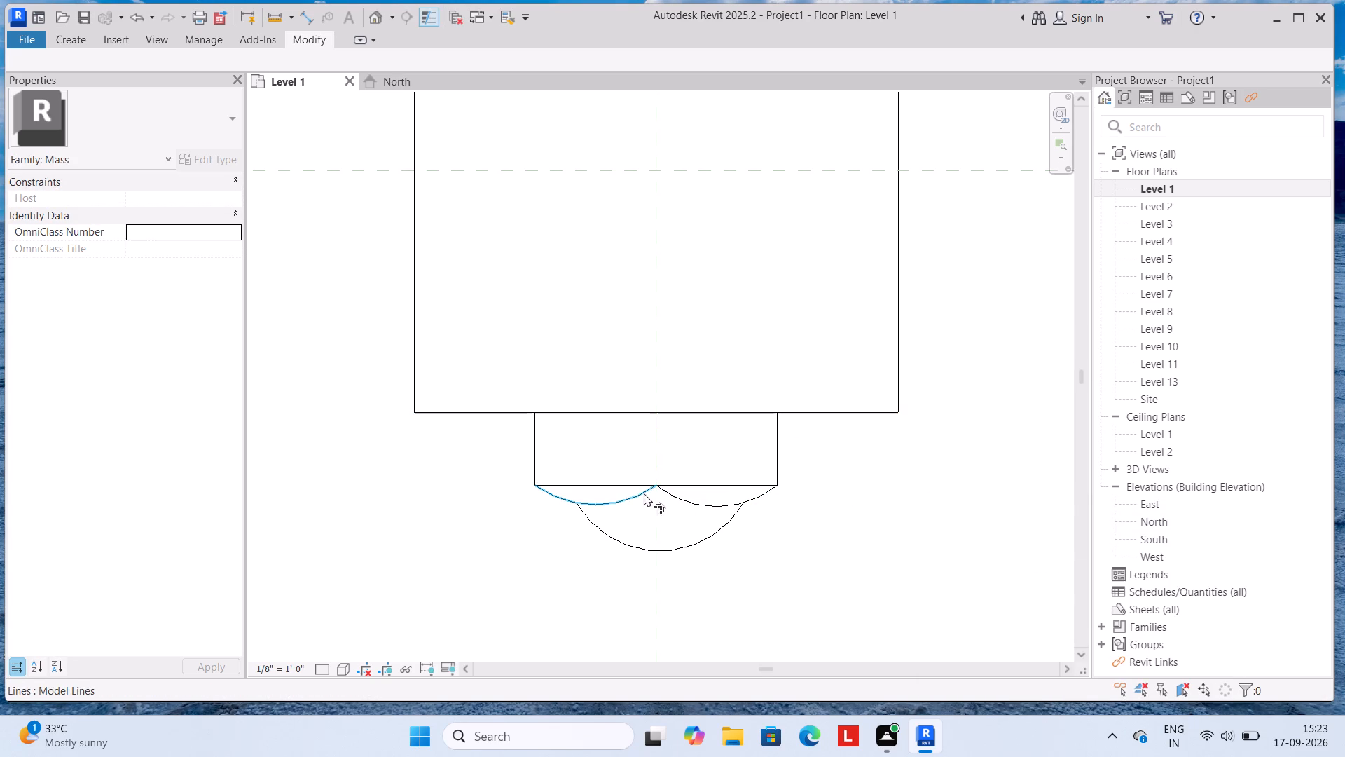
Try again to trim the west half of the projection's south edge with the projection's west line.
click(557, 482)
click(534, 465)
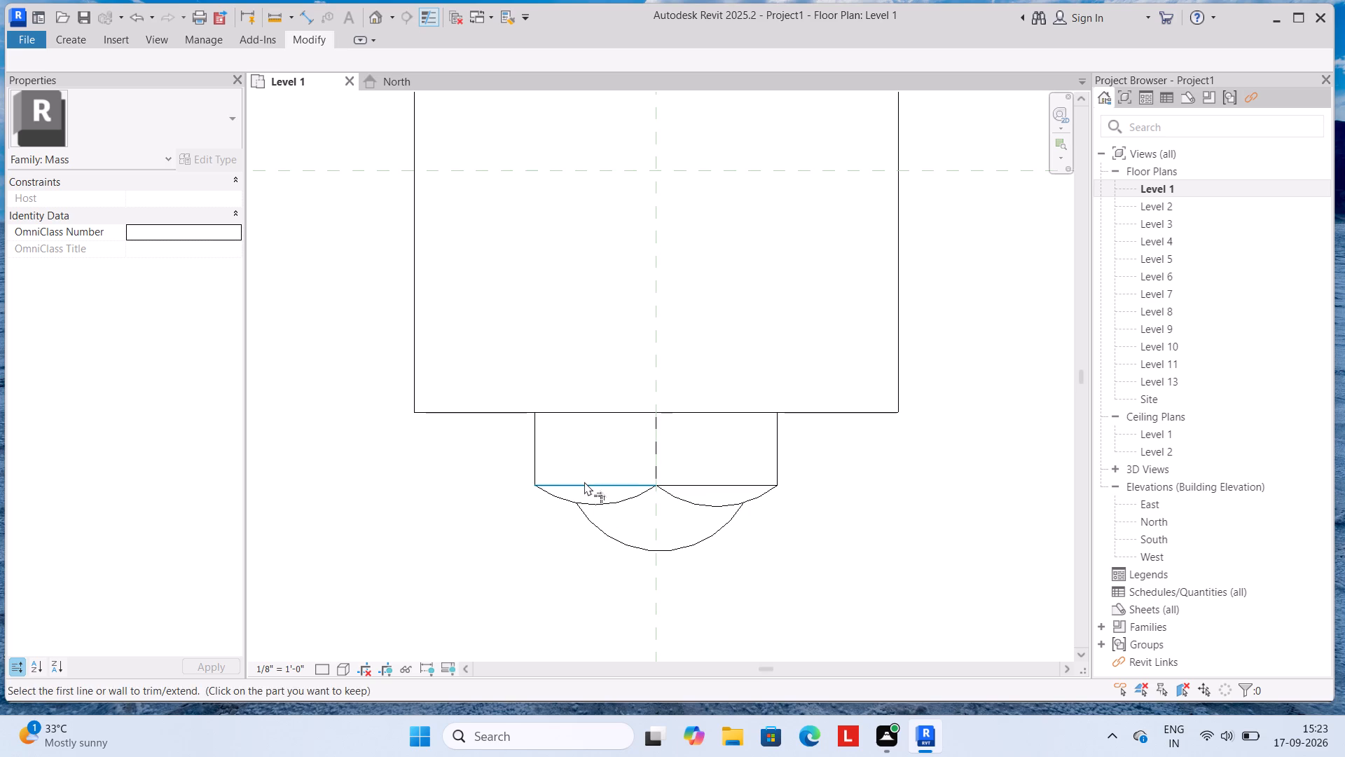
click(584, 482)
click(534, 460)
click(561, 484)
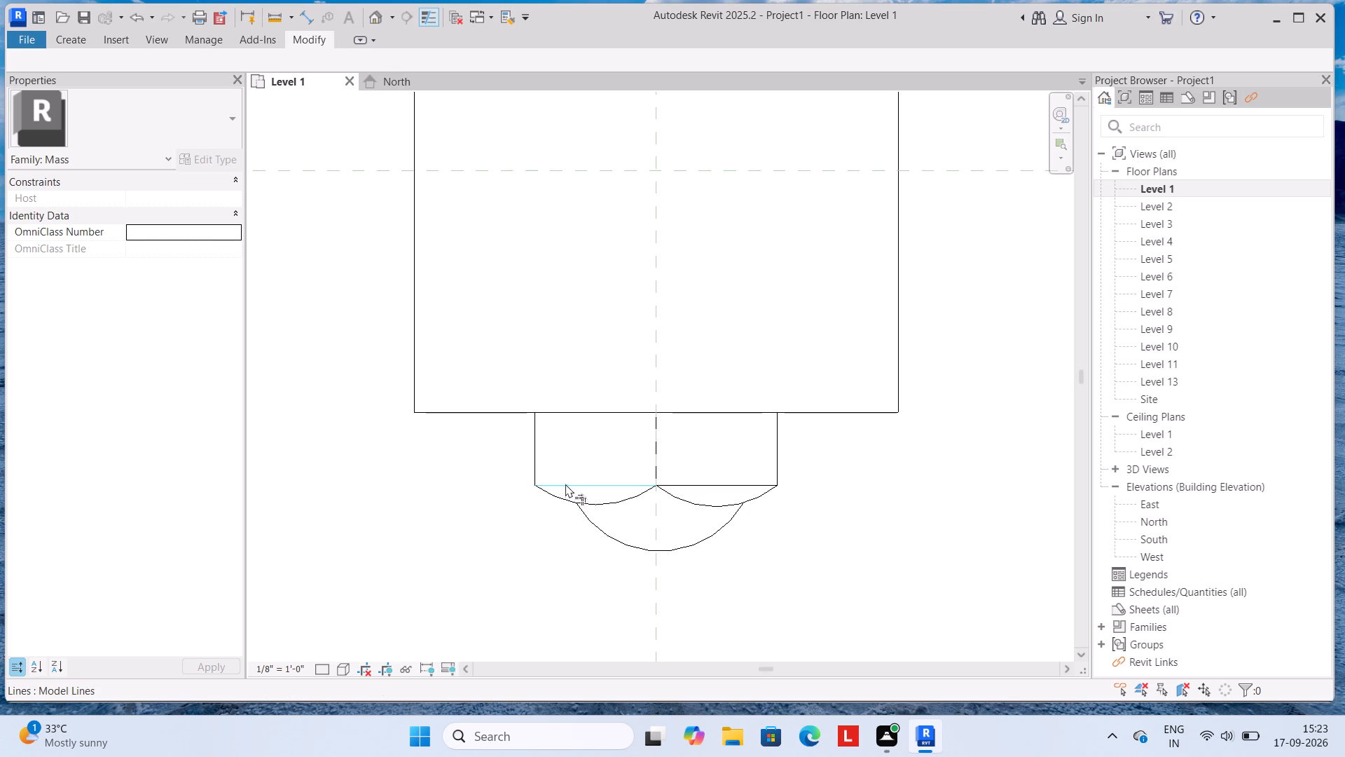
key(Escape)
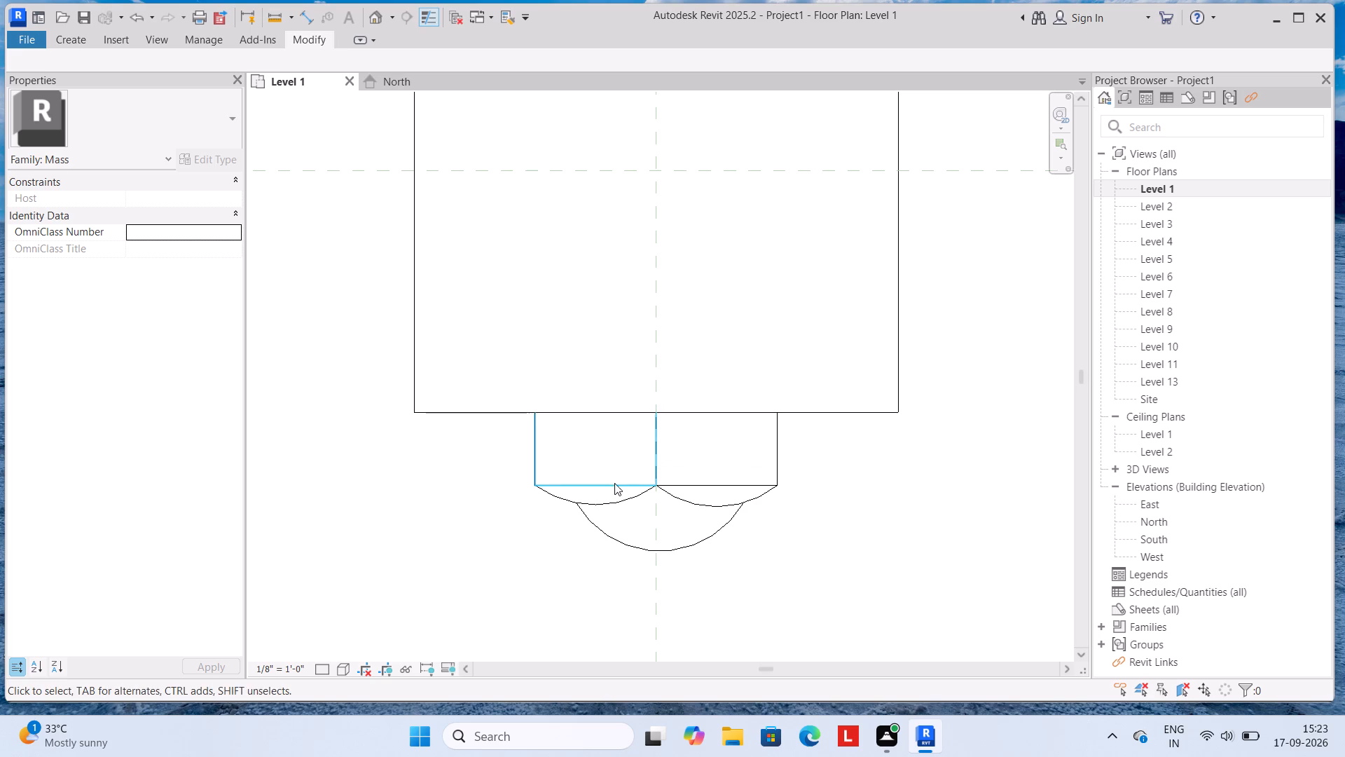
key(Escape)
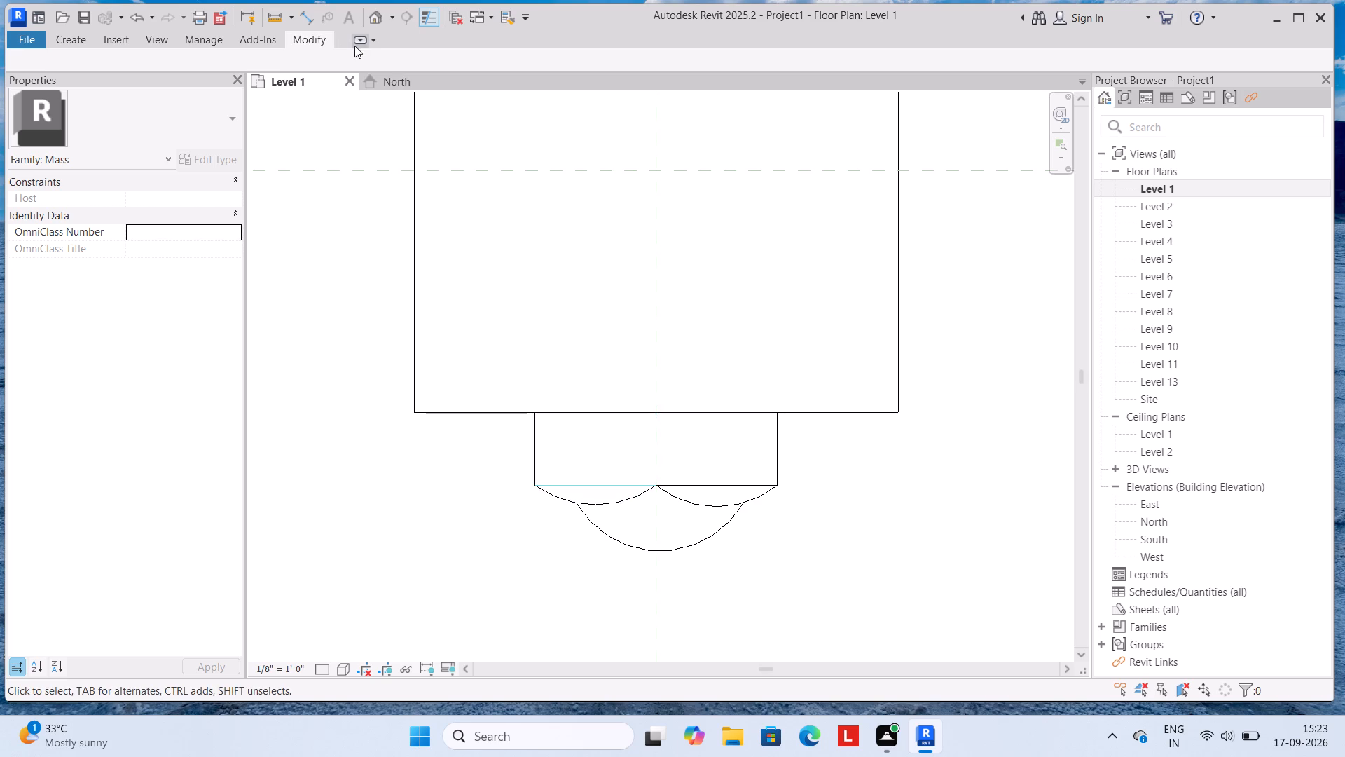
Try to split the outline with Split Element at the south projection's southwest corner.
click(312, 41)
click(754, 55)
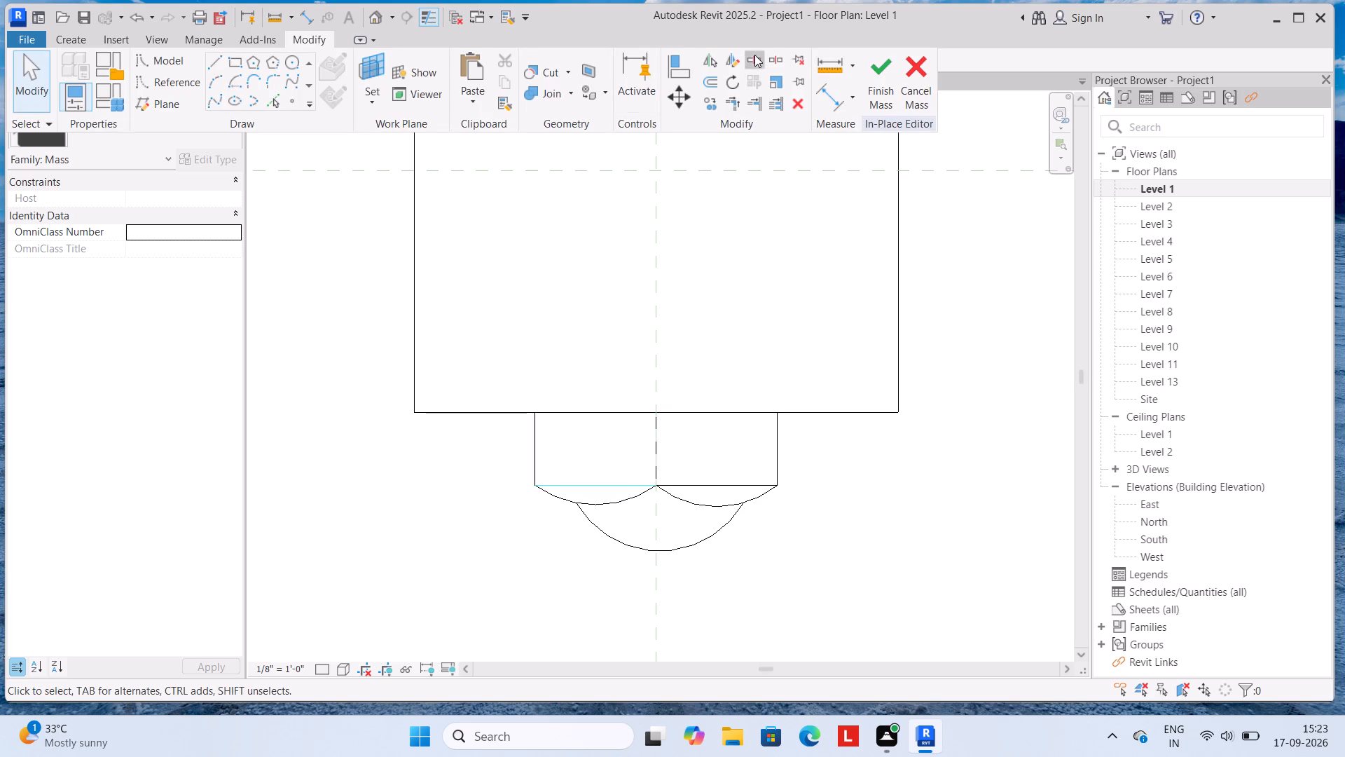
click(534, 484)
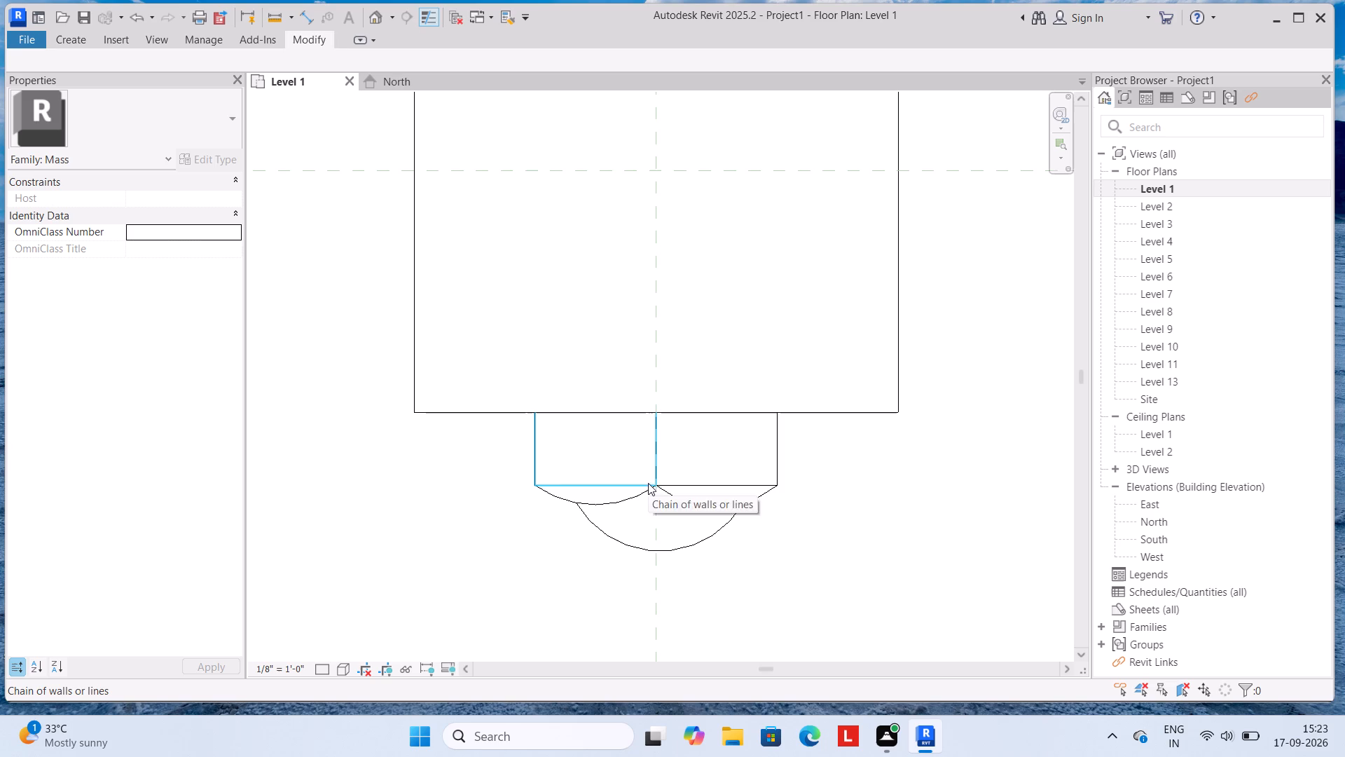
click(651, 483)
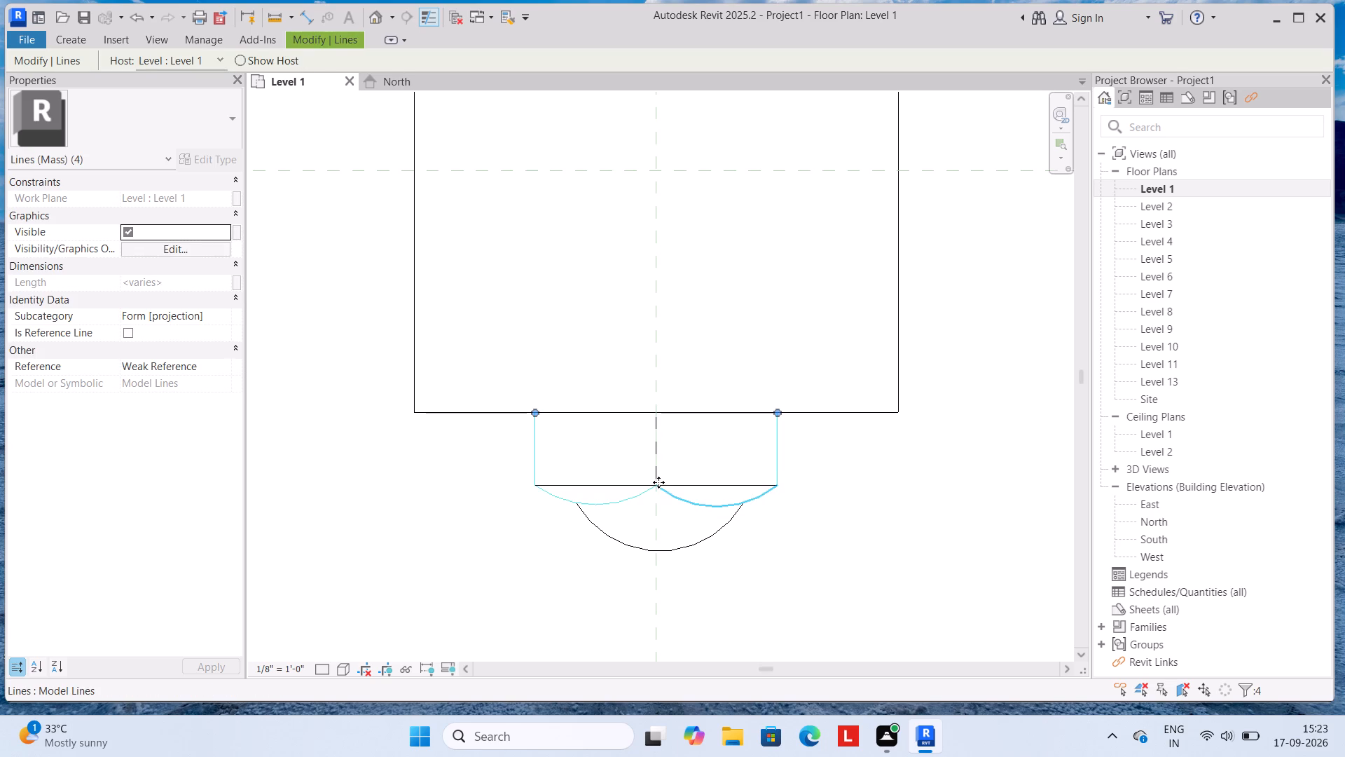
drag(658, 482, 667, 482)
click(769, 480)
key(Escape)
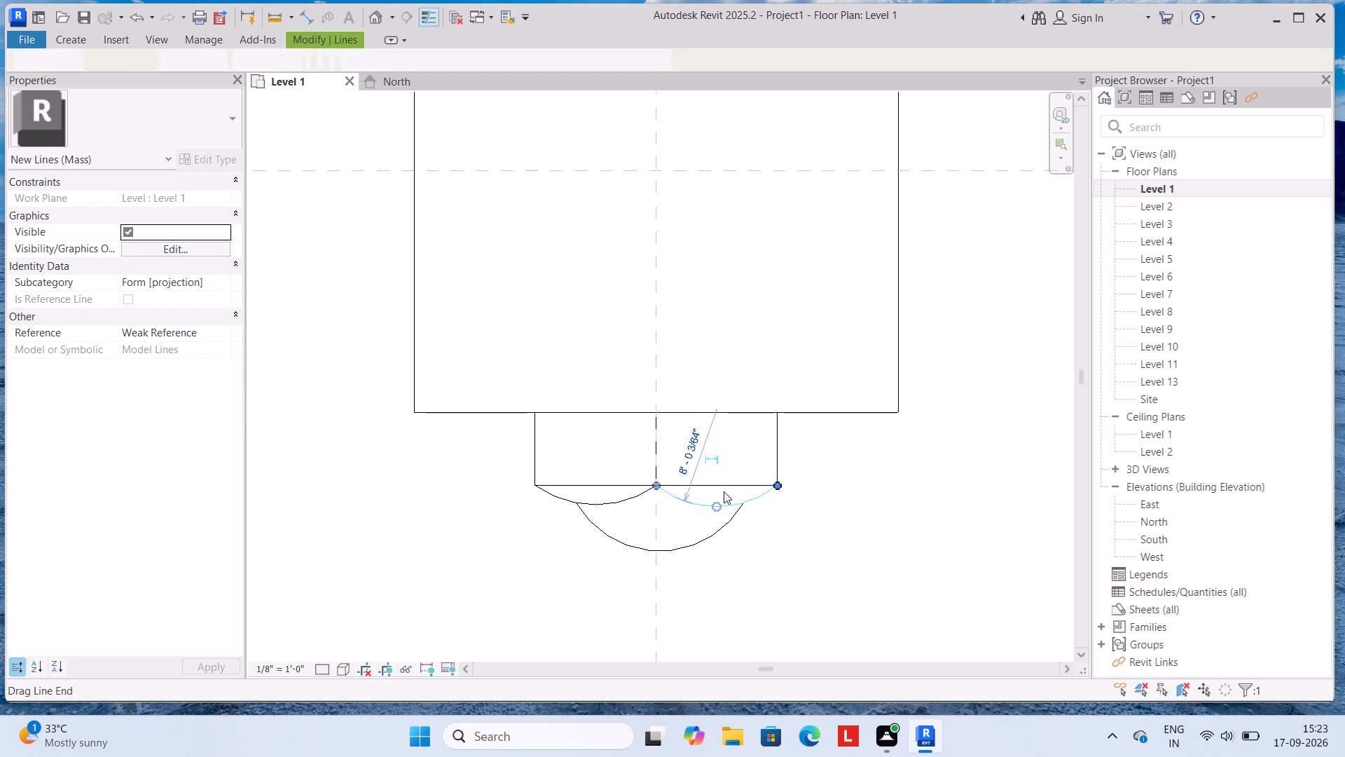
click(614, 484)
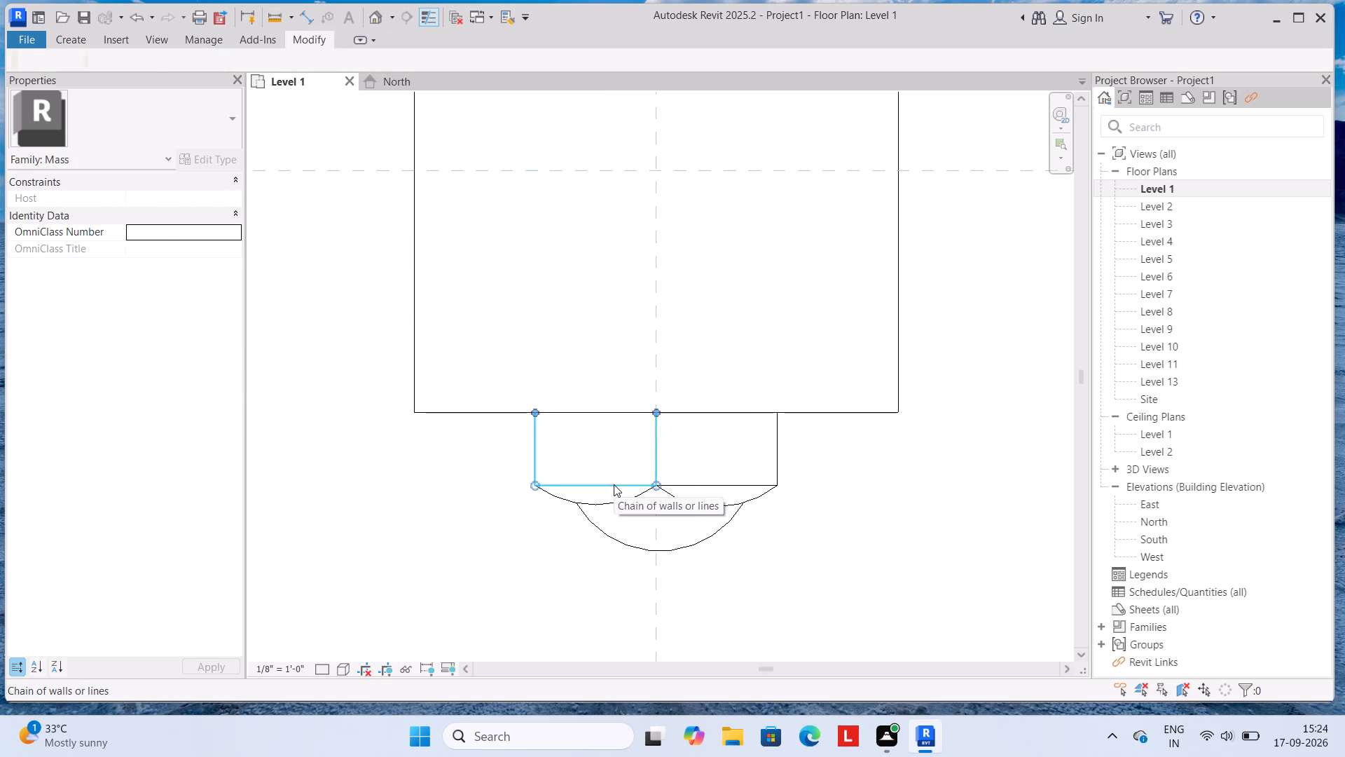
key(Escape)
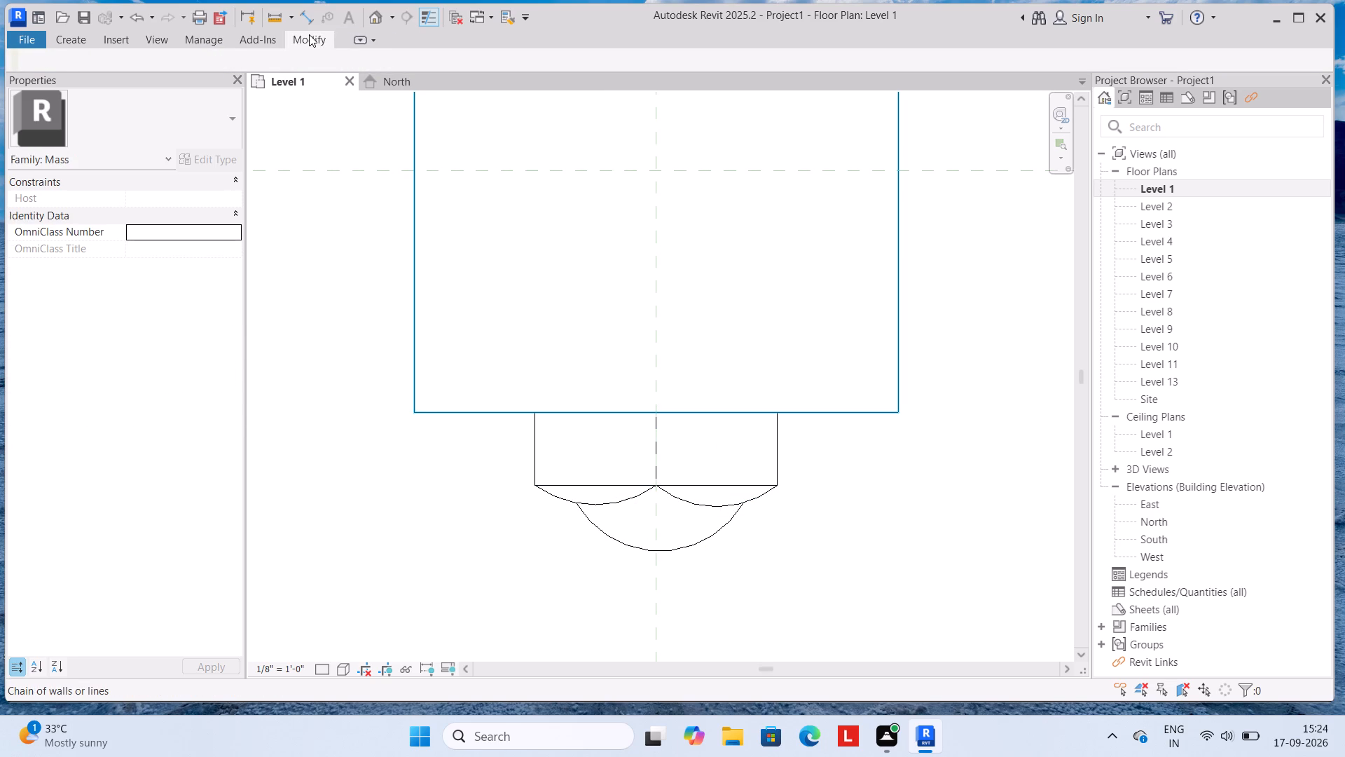
Split the projection's west line about 2'-6" above its south end and its south edge about 2' east of the southwest corner.
click(309, 34)
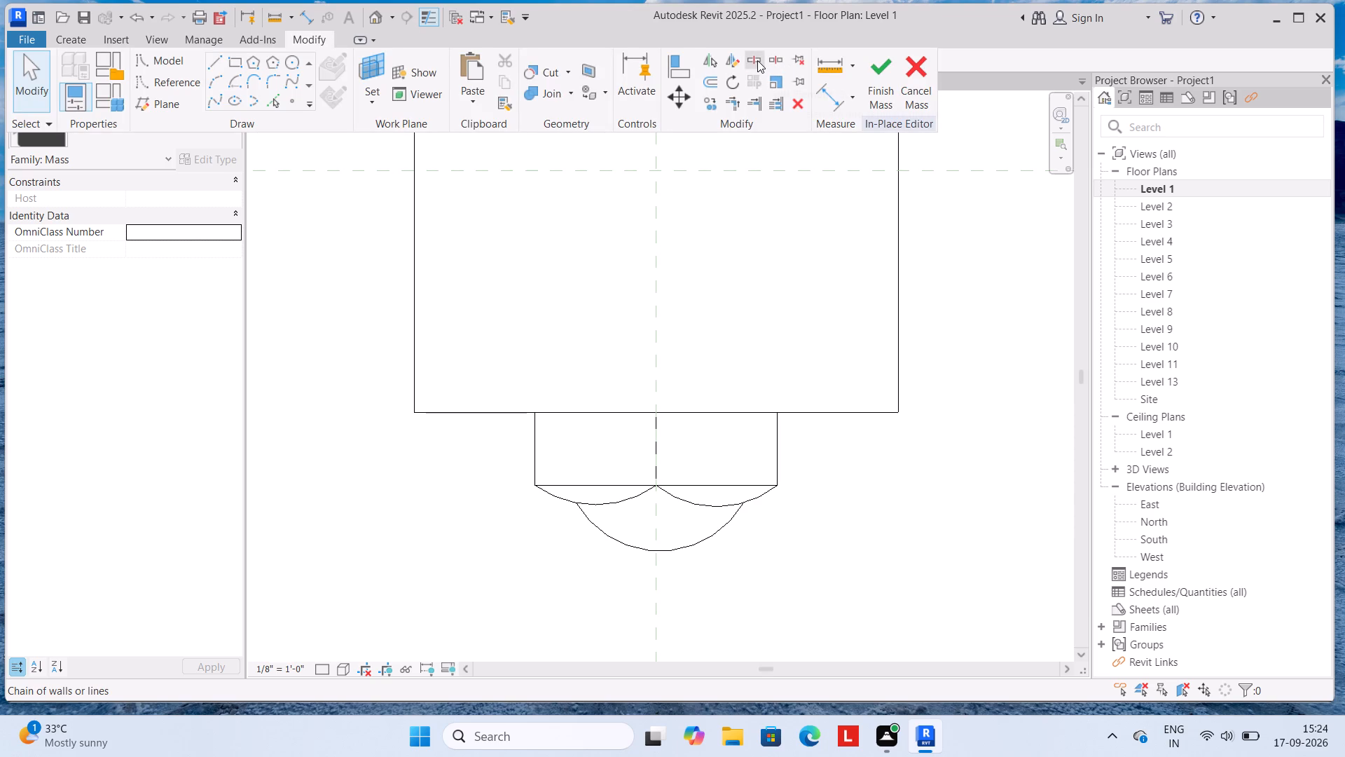
click(757, 59)
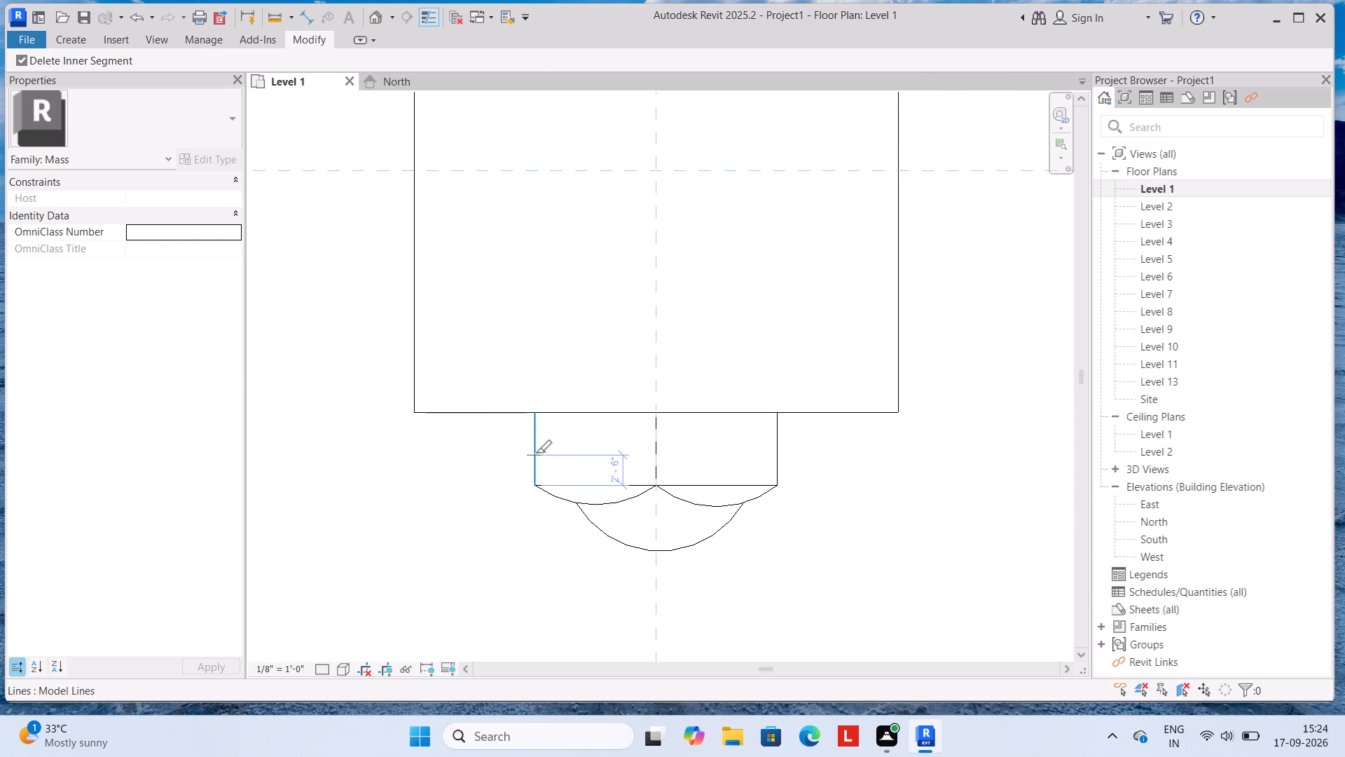
click(536, 453)
click(561, 484)
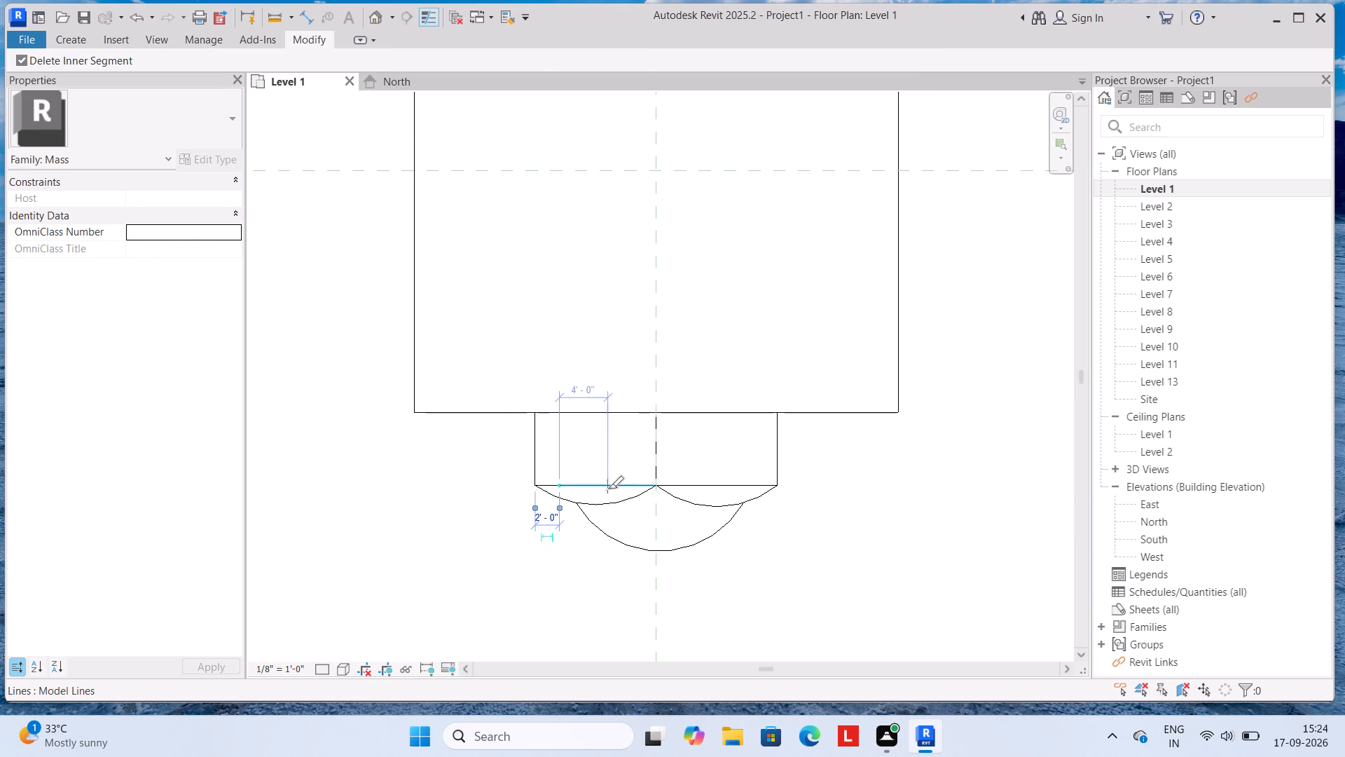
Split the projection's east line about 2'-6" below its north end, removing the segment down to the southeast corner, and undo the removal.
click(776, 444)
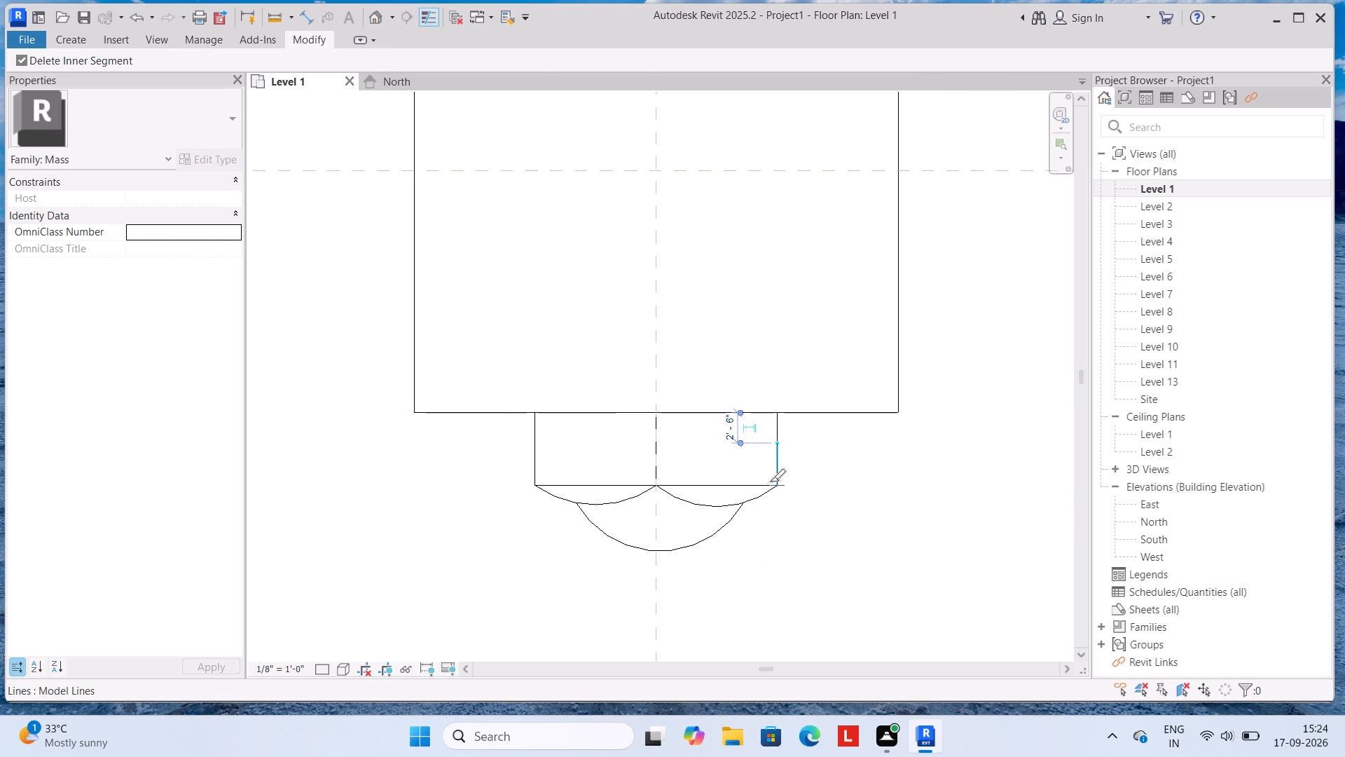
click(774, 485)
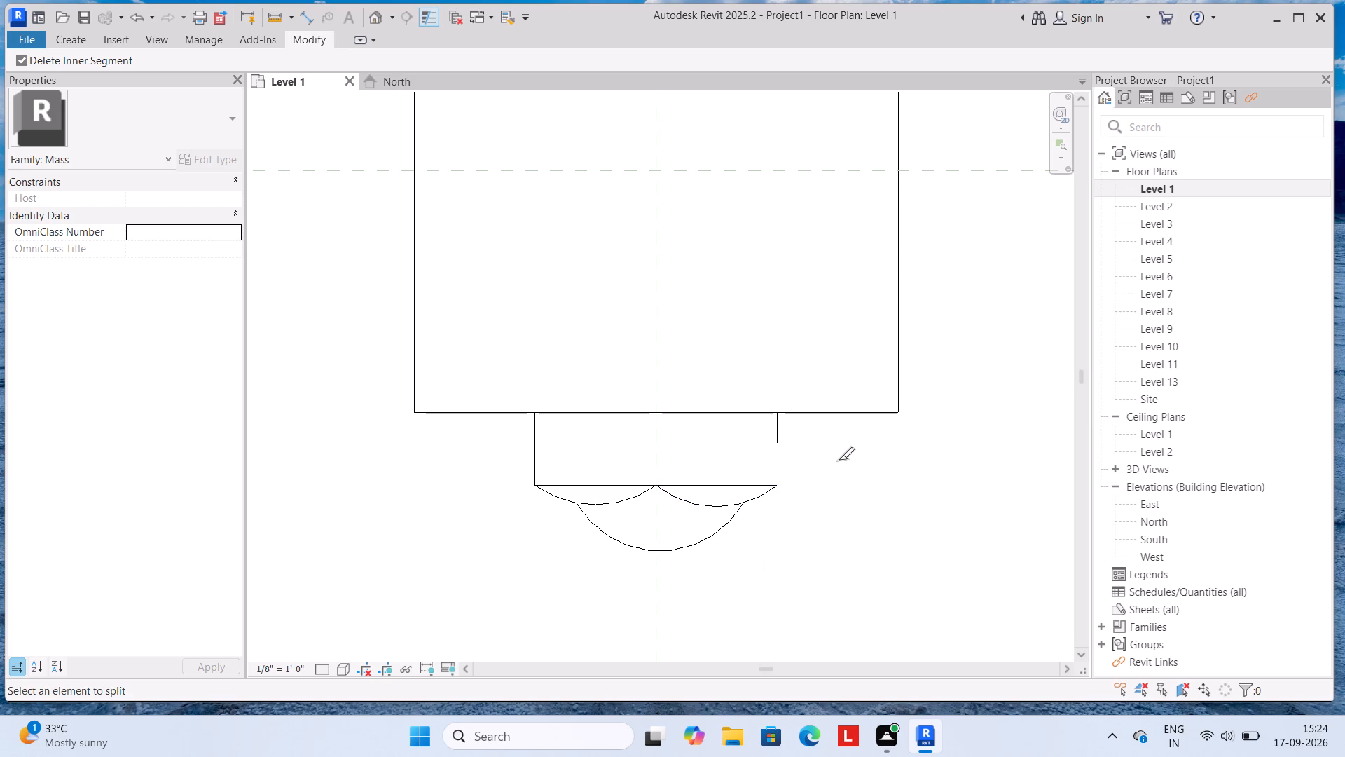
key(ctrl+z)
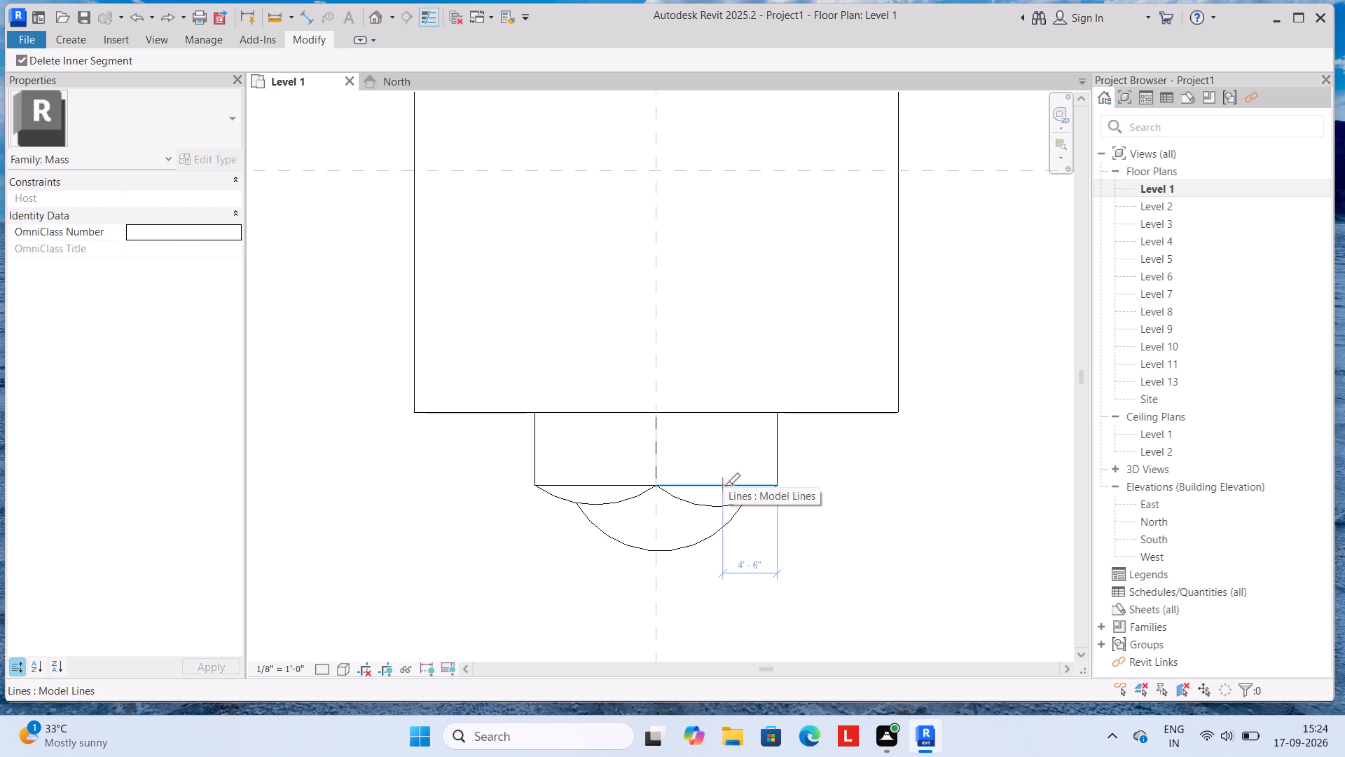
Split the east half of the projection's south edge 4'-6" from the southeast corner, removing the segment between there and the centre line.
click(724, 486)
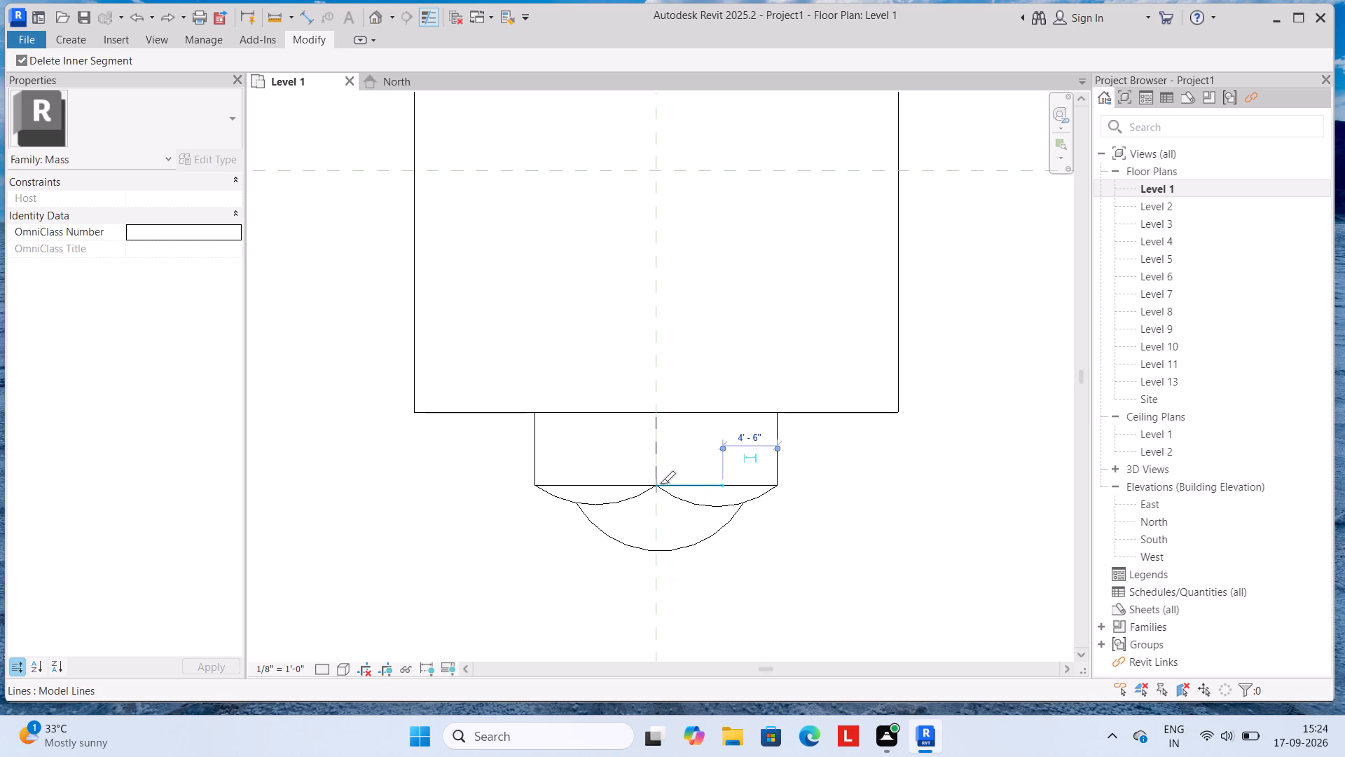
click(660, 484)
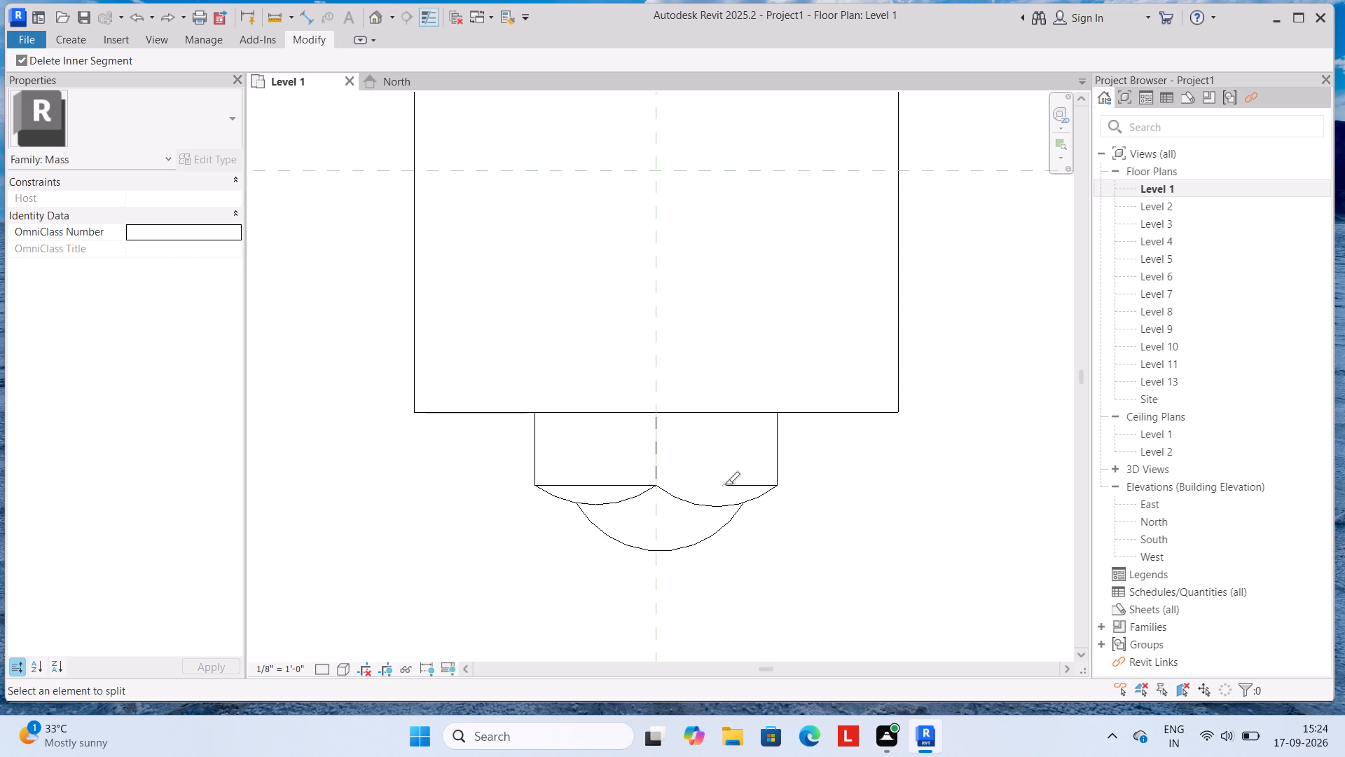
click(724, 484)
key(Escape)
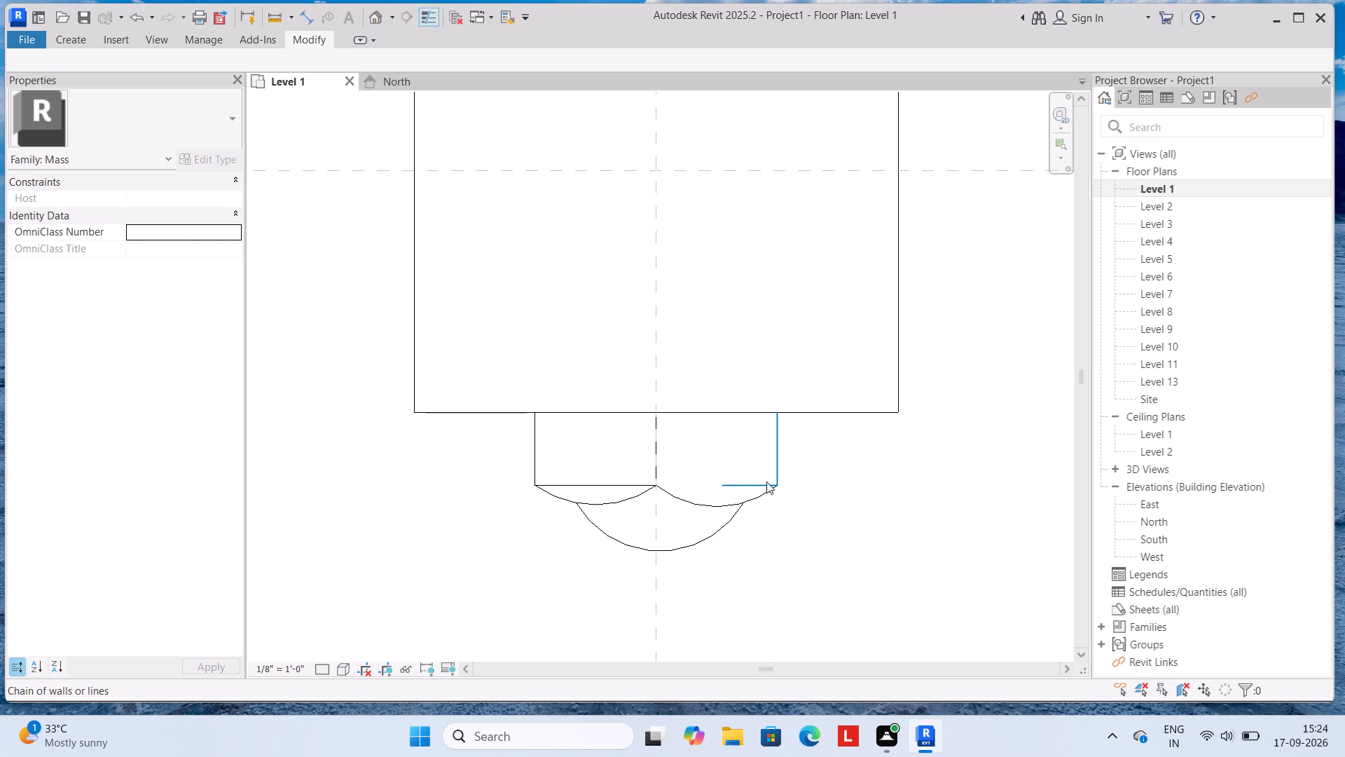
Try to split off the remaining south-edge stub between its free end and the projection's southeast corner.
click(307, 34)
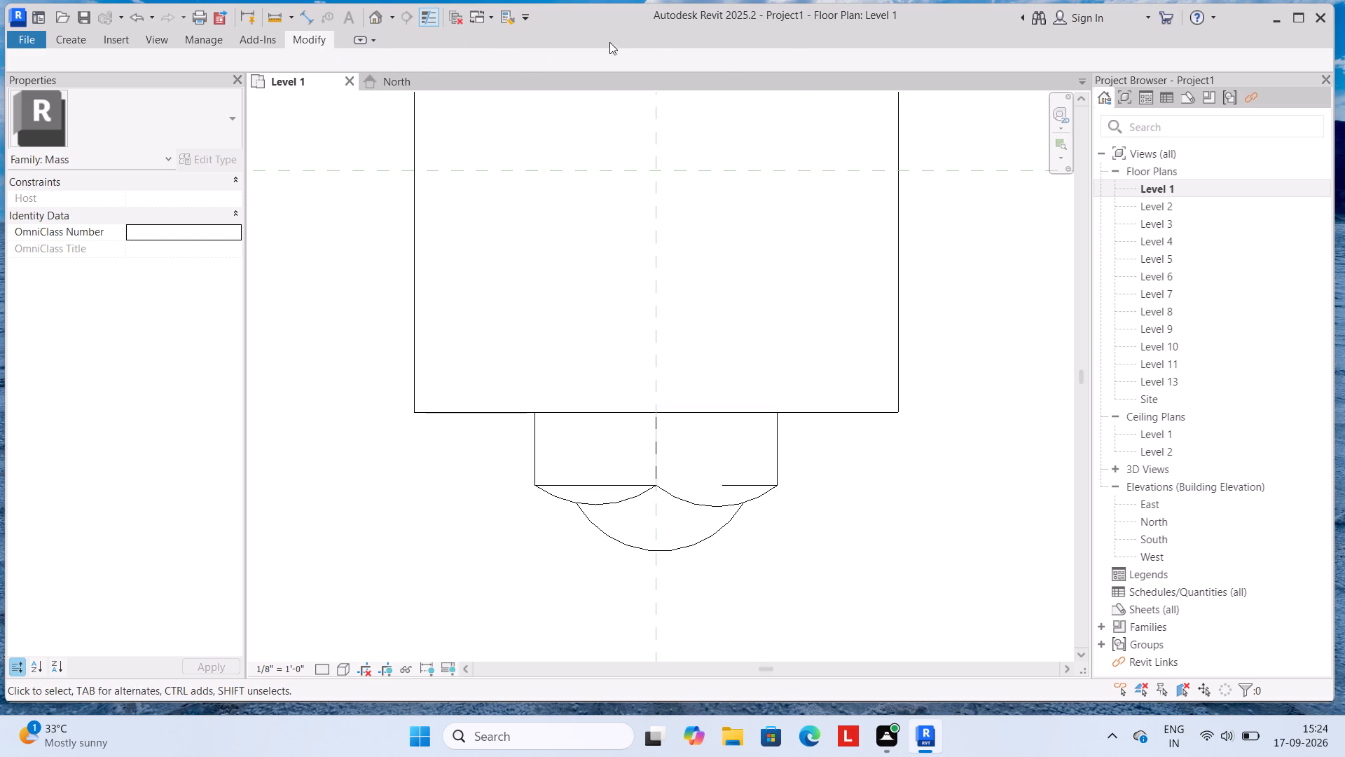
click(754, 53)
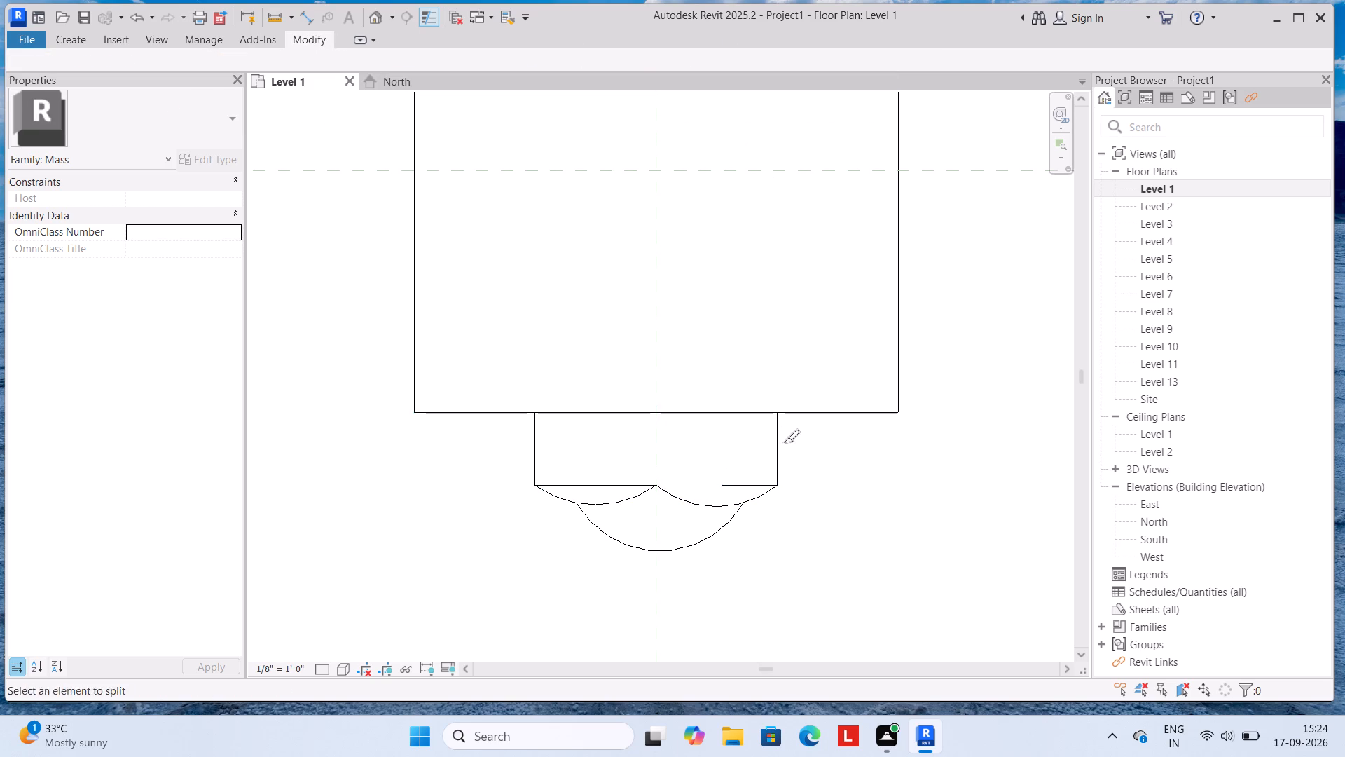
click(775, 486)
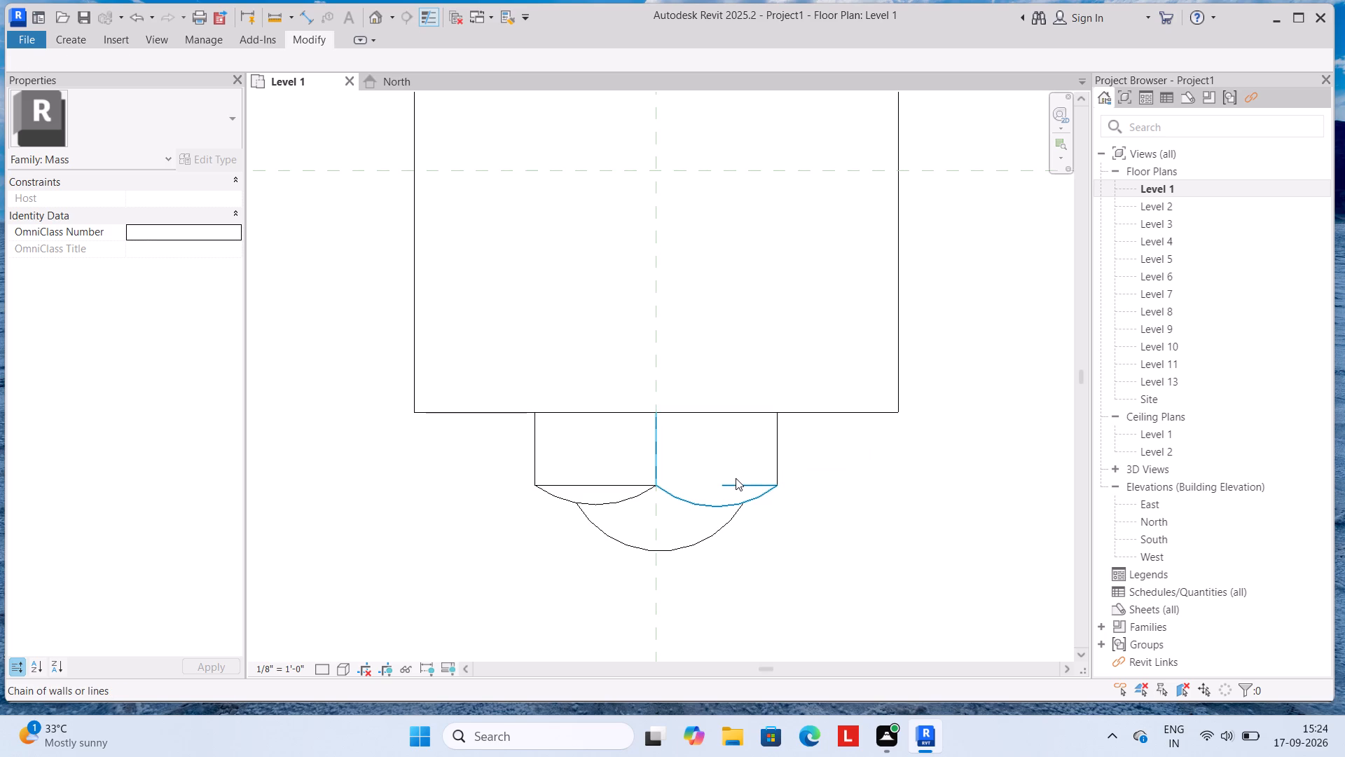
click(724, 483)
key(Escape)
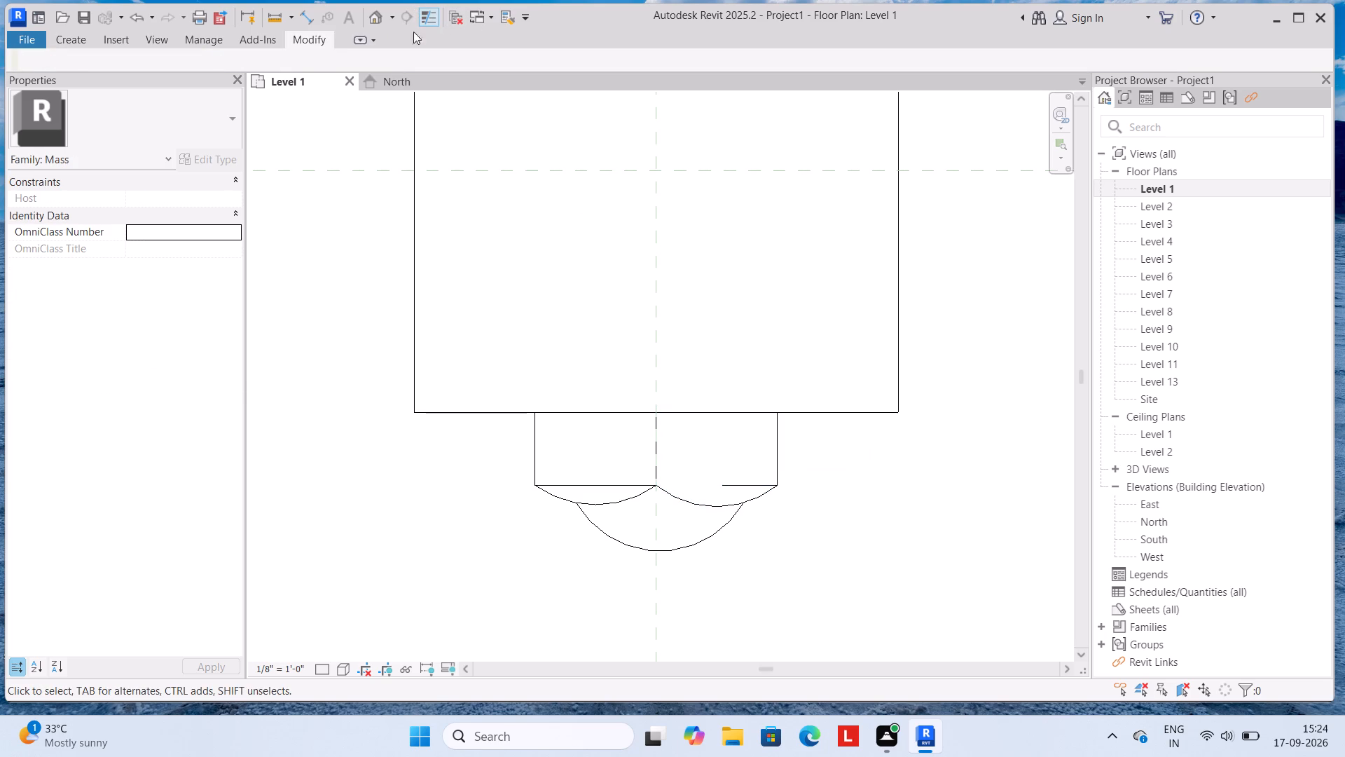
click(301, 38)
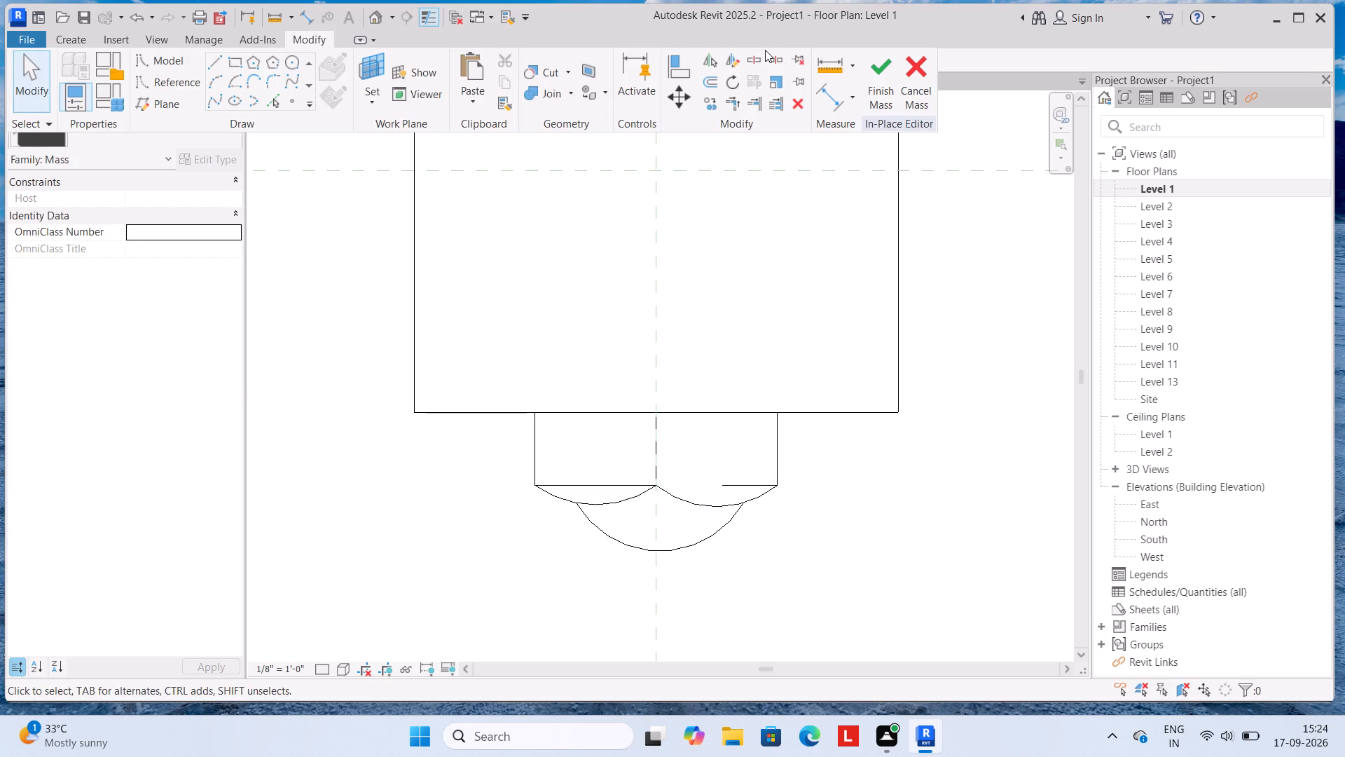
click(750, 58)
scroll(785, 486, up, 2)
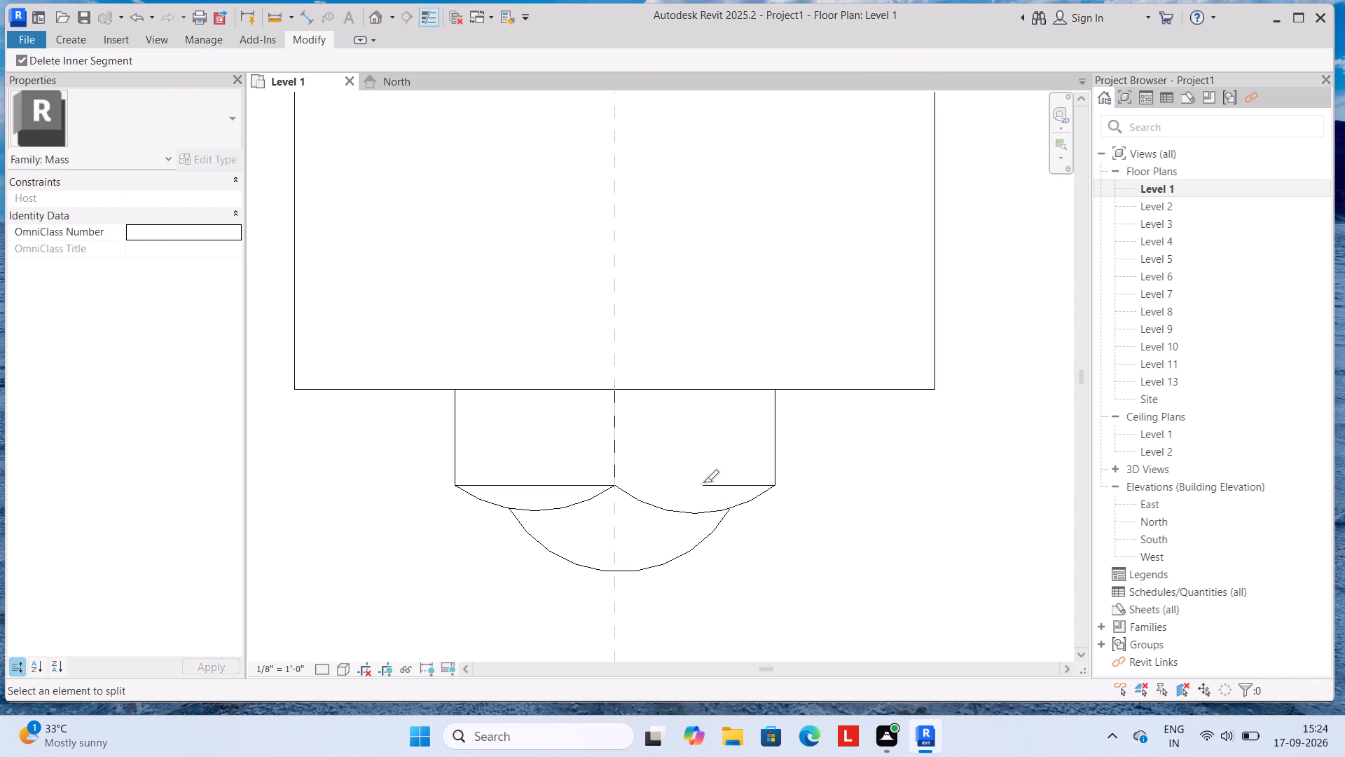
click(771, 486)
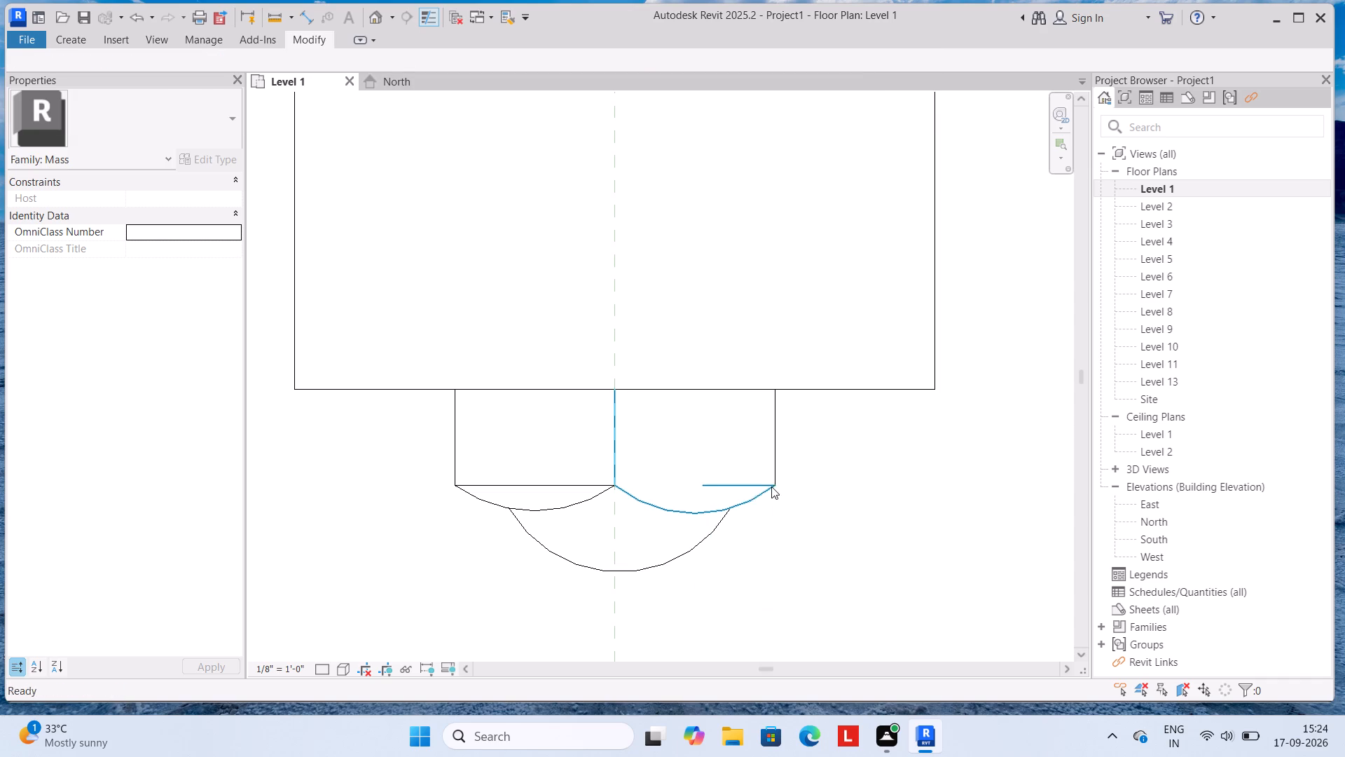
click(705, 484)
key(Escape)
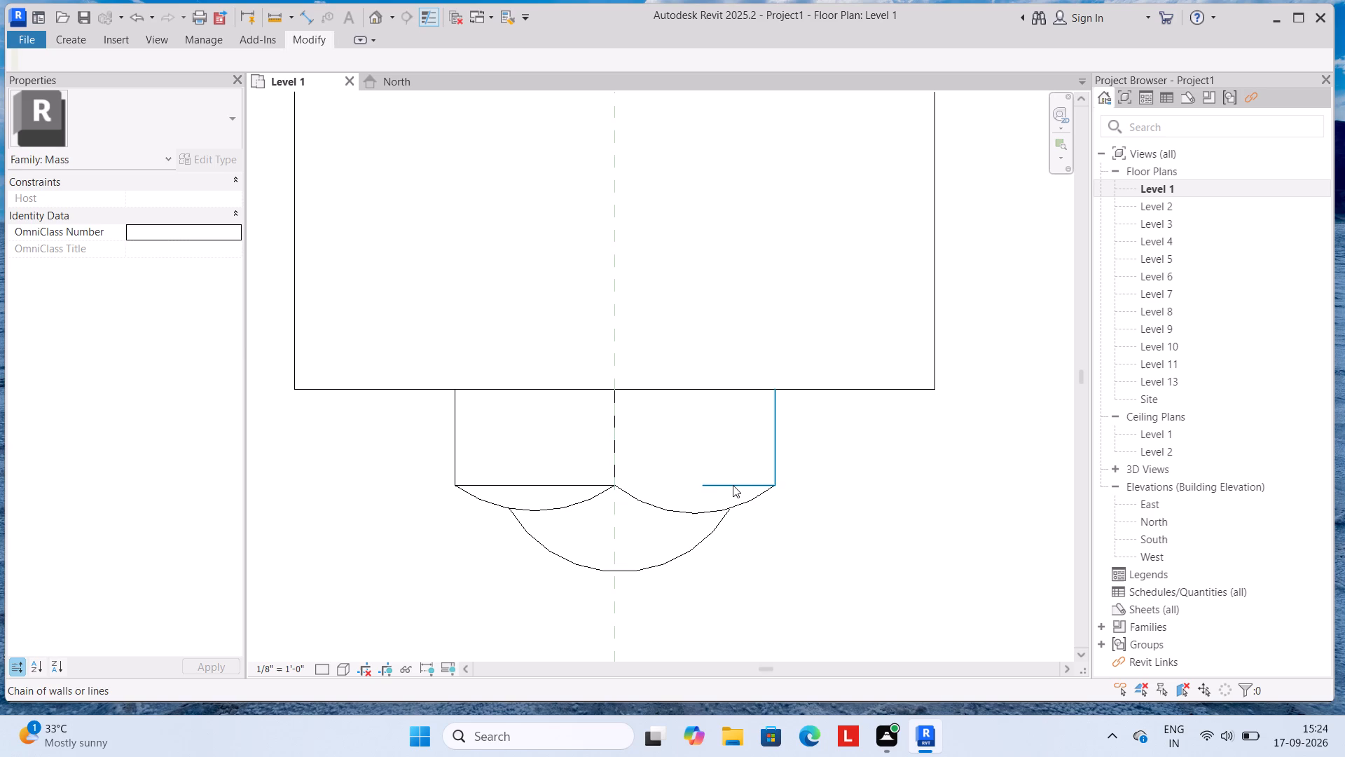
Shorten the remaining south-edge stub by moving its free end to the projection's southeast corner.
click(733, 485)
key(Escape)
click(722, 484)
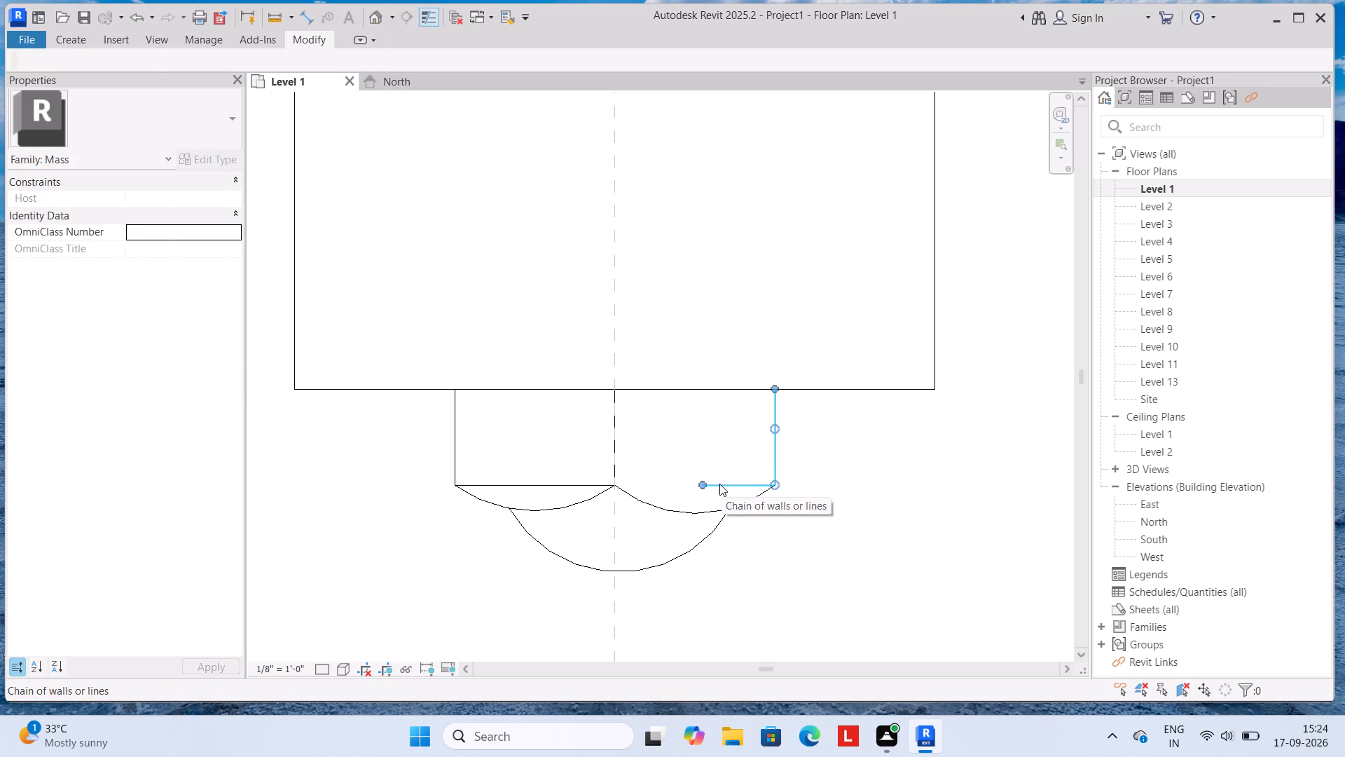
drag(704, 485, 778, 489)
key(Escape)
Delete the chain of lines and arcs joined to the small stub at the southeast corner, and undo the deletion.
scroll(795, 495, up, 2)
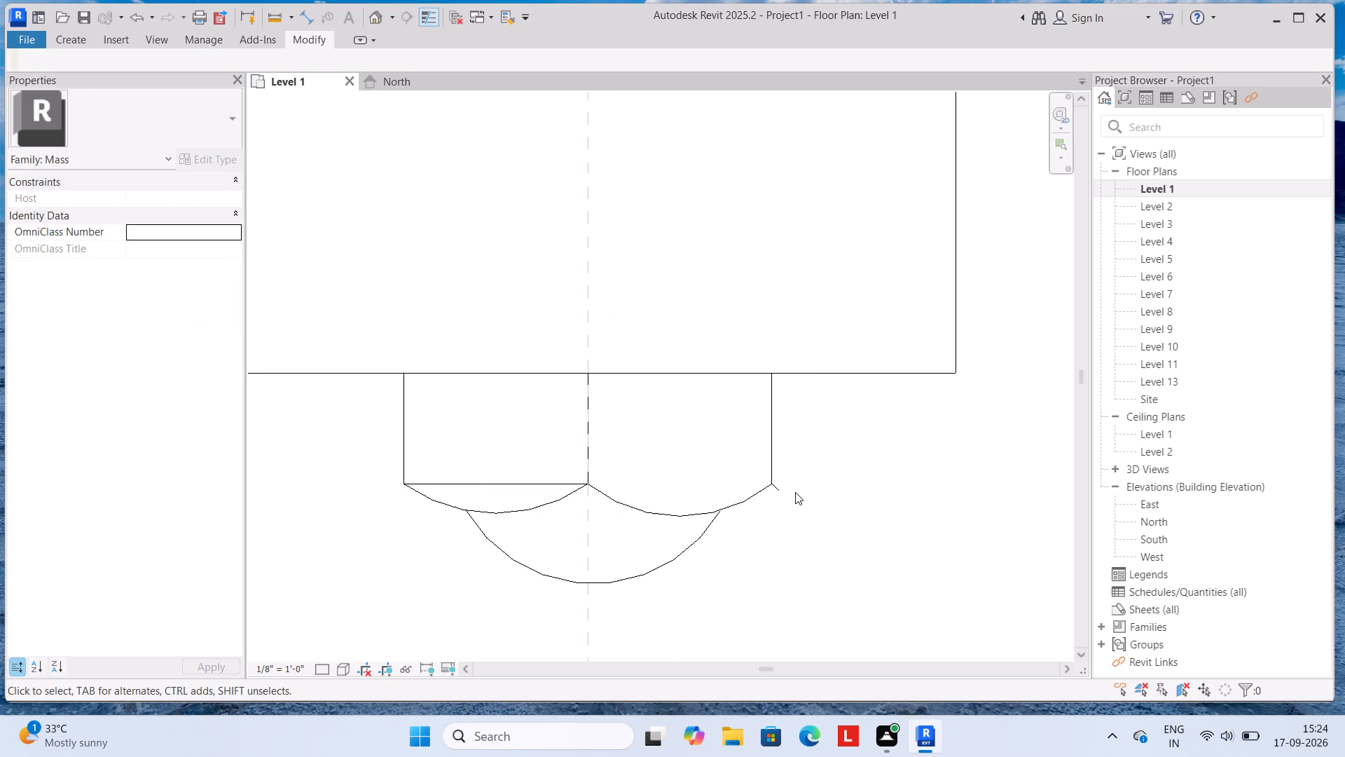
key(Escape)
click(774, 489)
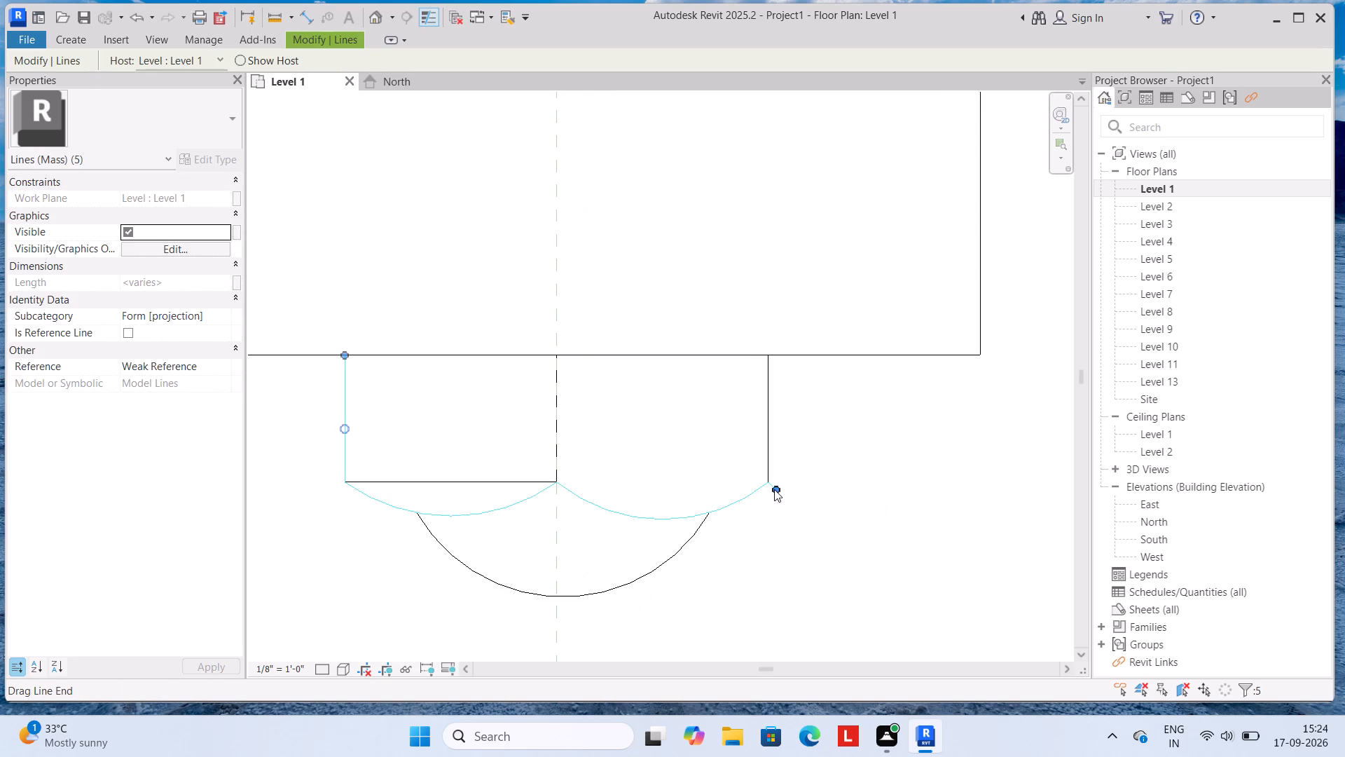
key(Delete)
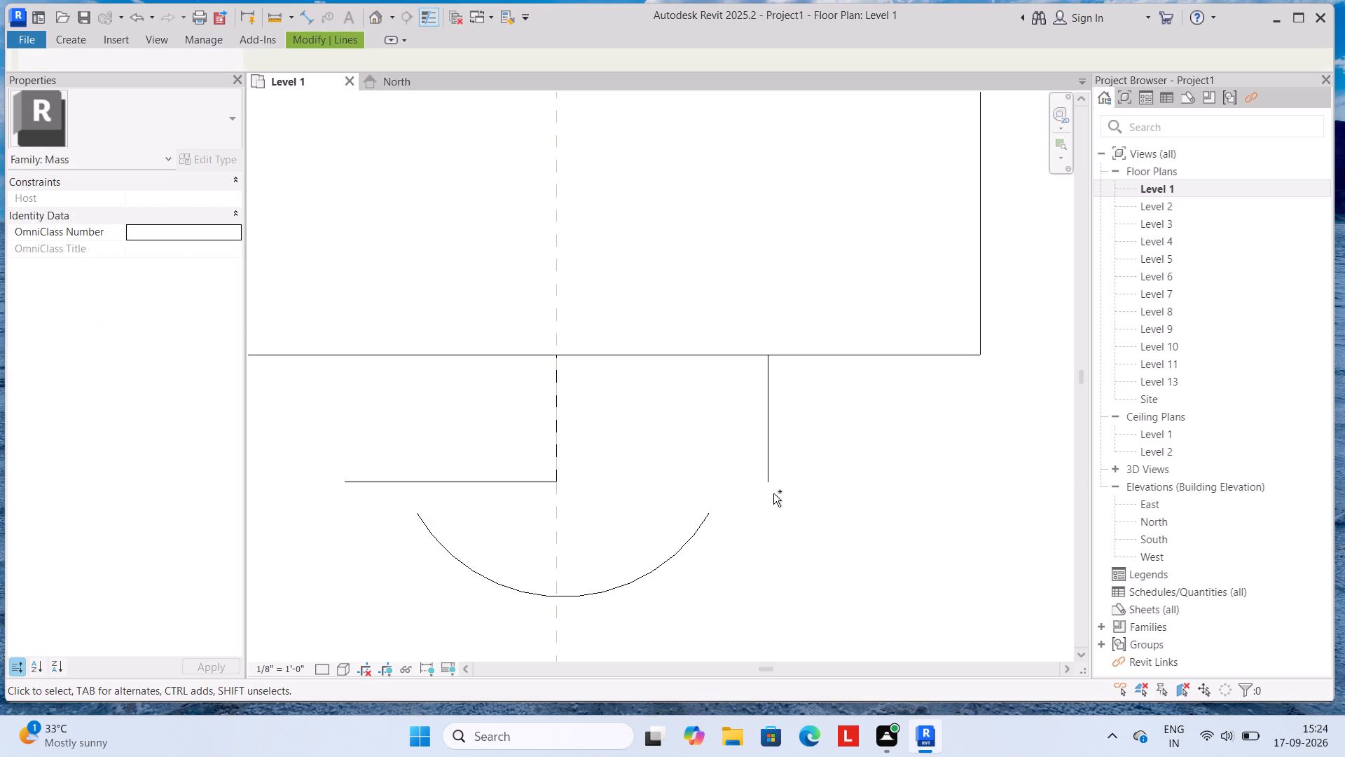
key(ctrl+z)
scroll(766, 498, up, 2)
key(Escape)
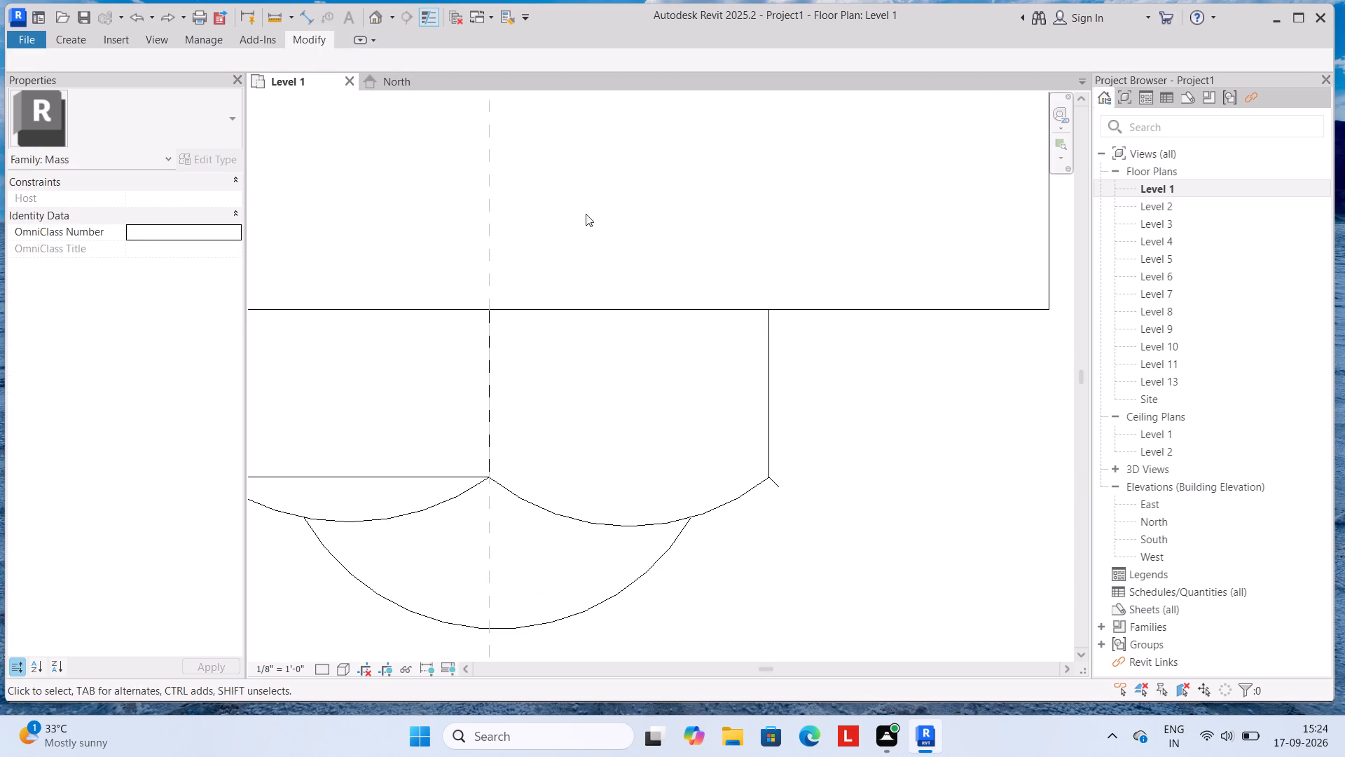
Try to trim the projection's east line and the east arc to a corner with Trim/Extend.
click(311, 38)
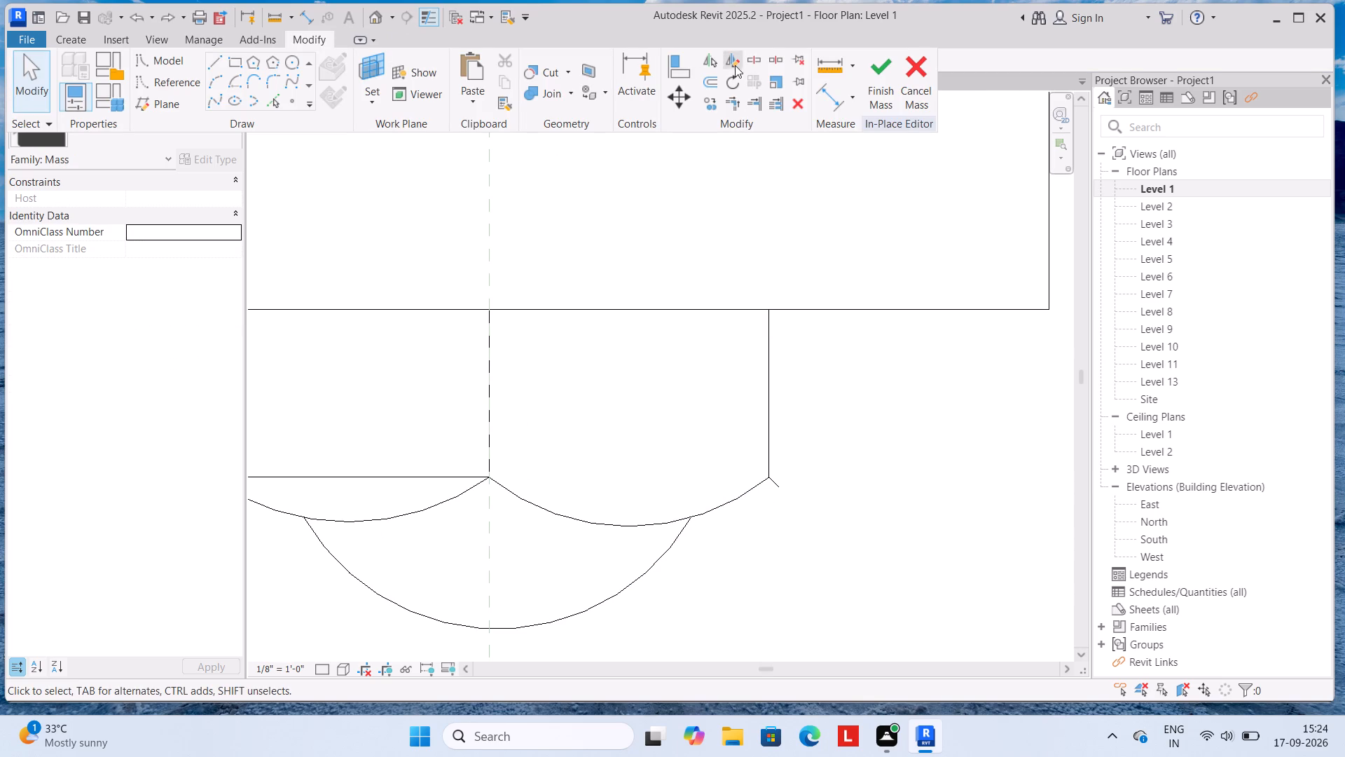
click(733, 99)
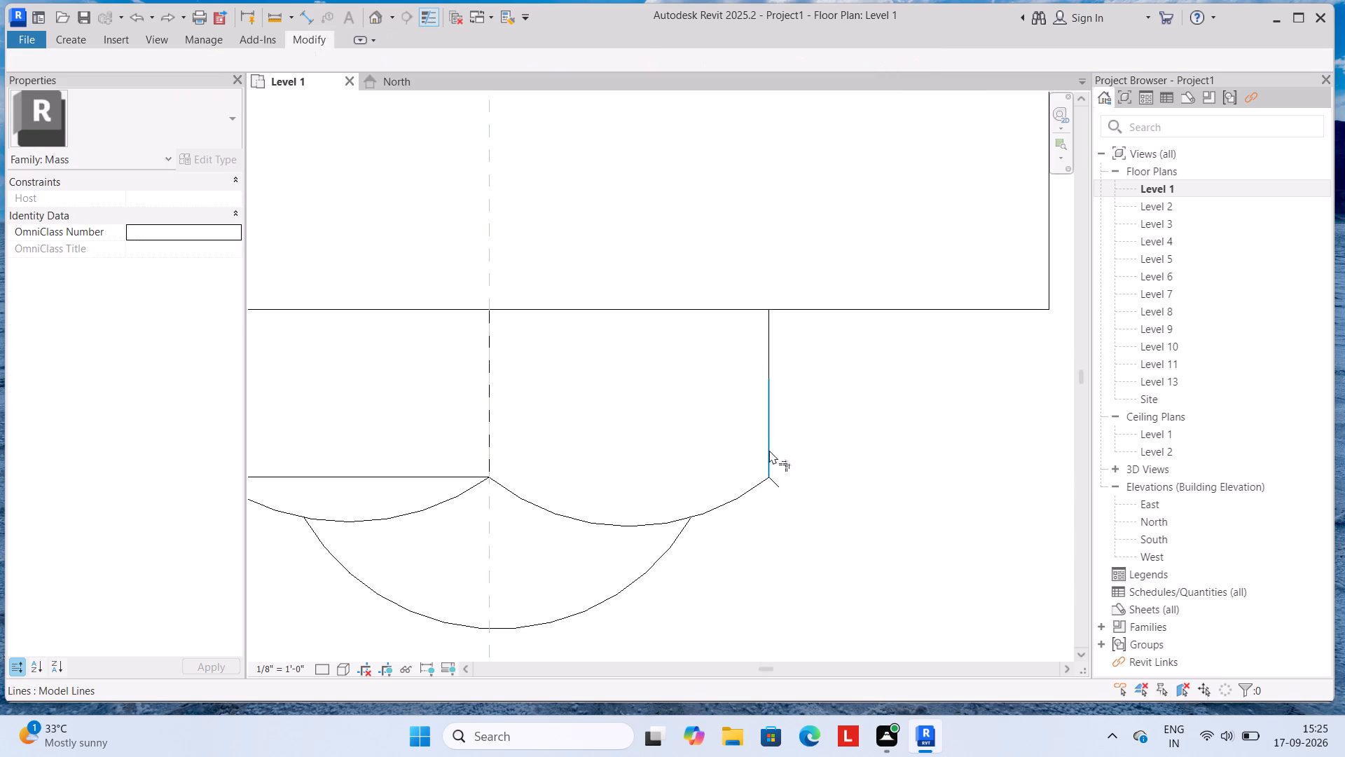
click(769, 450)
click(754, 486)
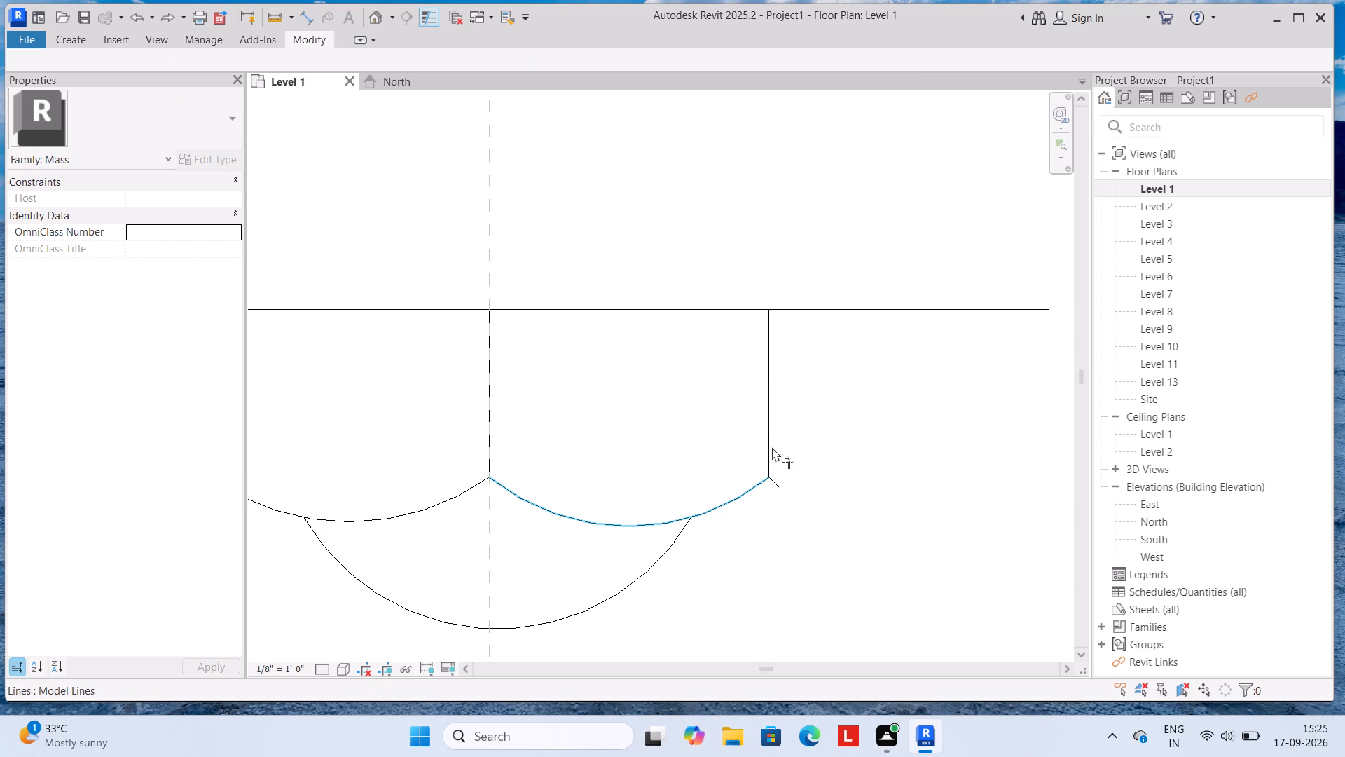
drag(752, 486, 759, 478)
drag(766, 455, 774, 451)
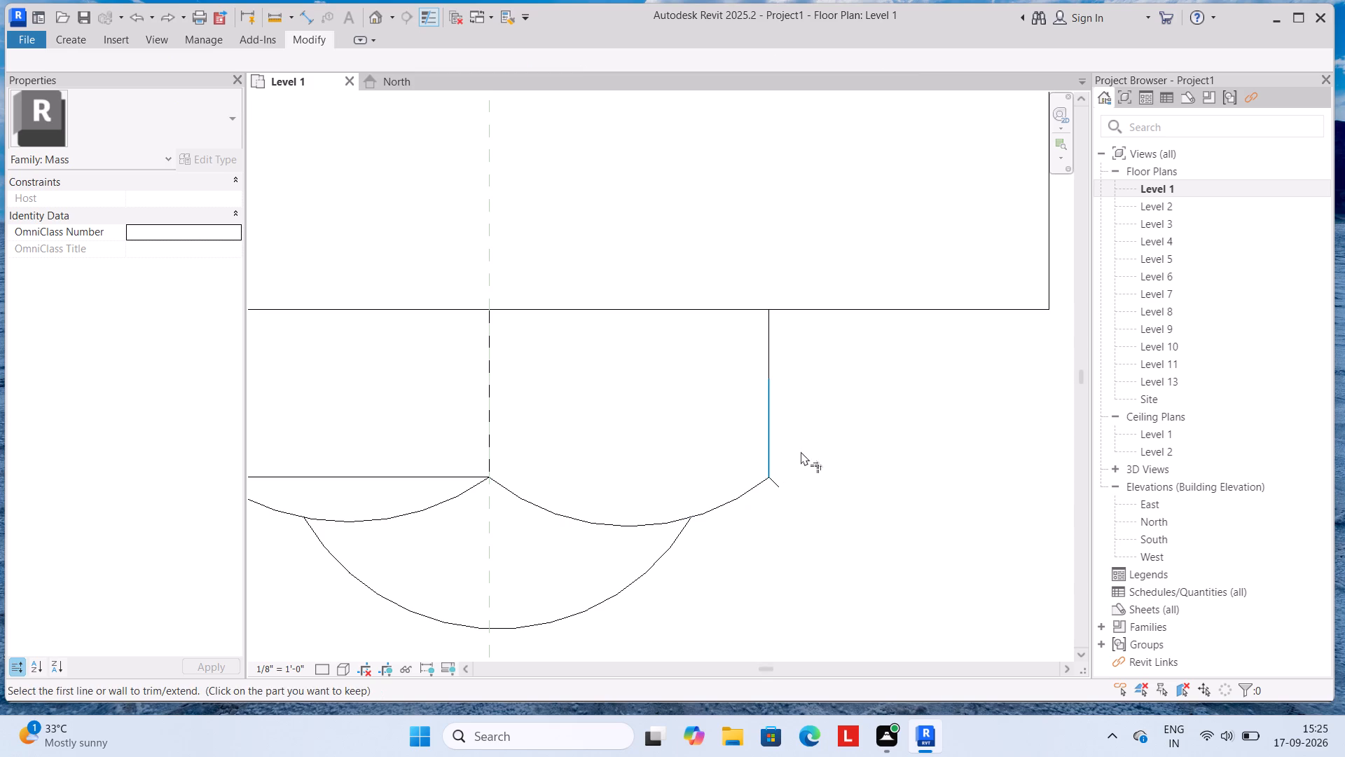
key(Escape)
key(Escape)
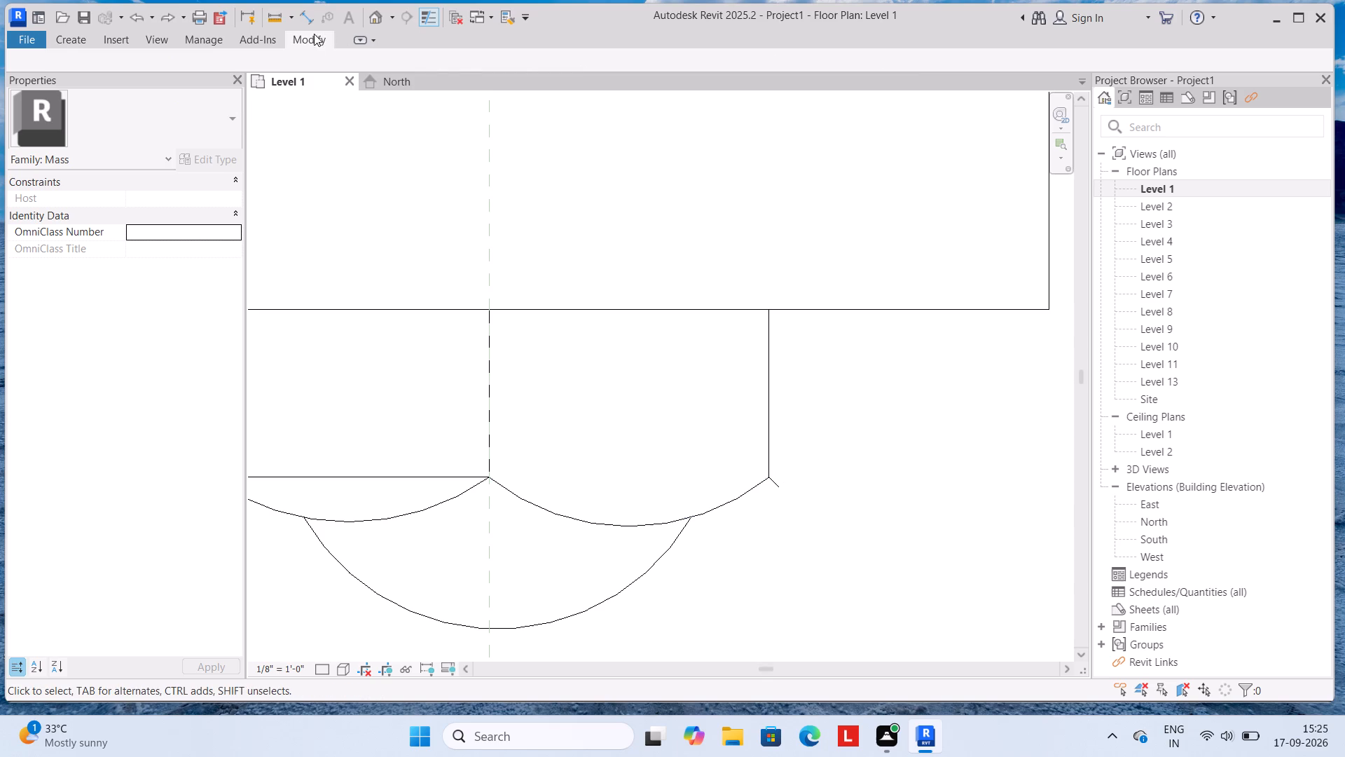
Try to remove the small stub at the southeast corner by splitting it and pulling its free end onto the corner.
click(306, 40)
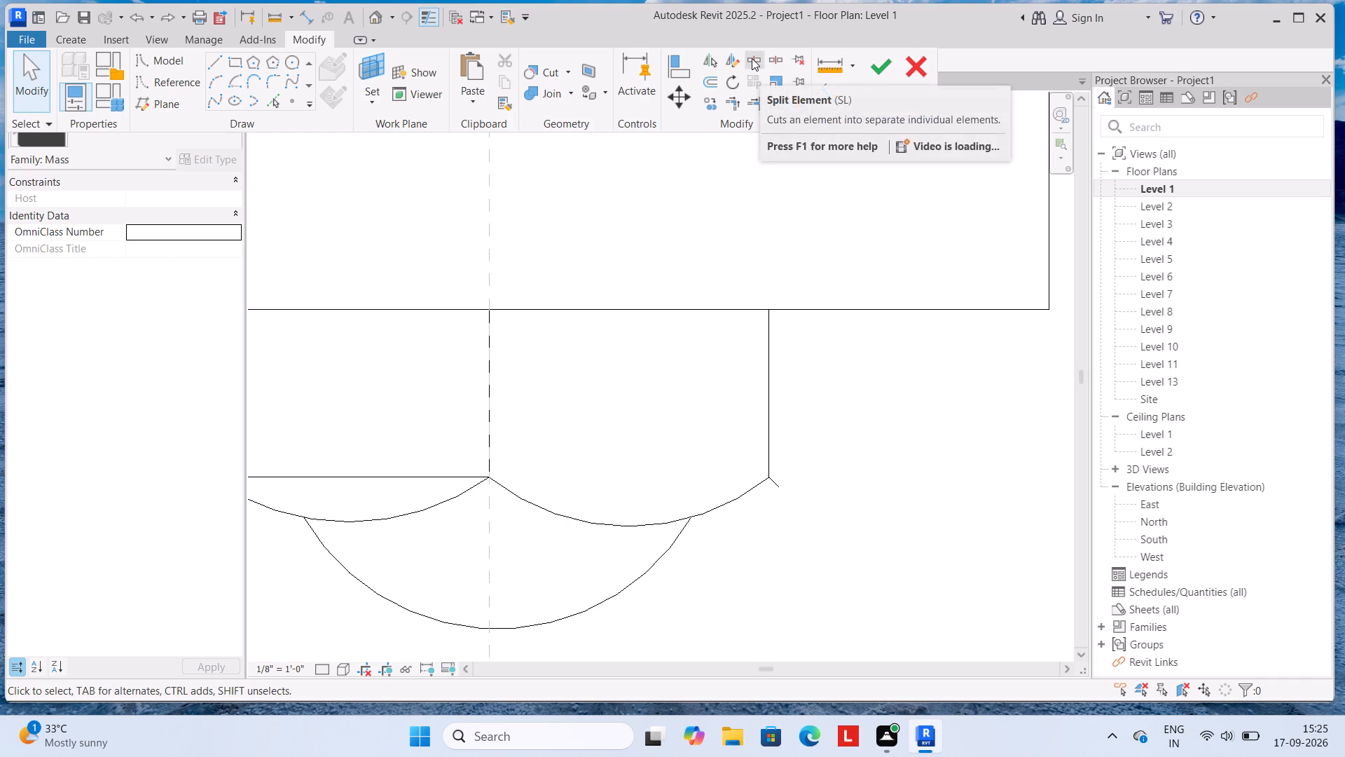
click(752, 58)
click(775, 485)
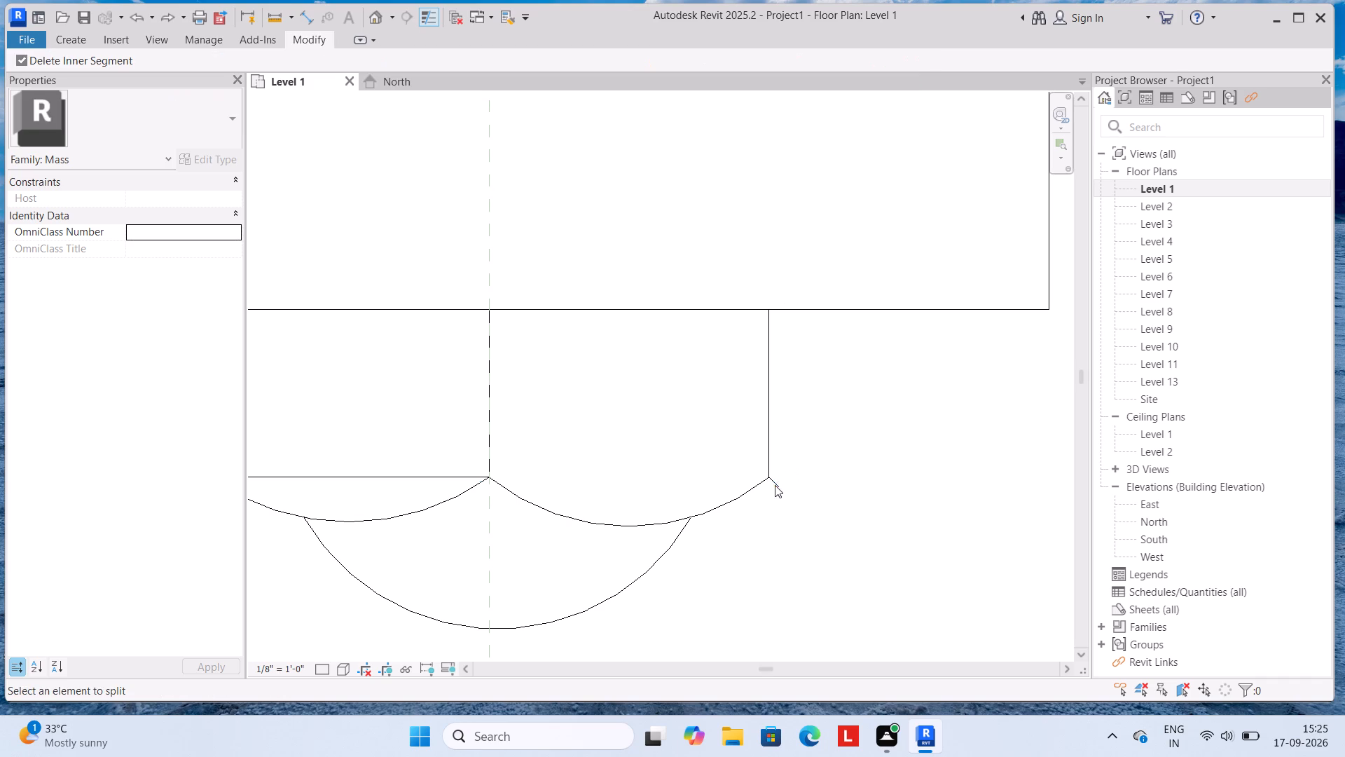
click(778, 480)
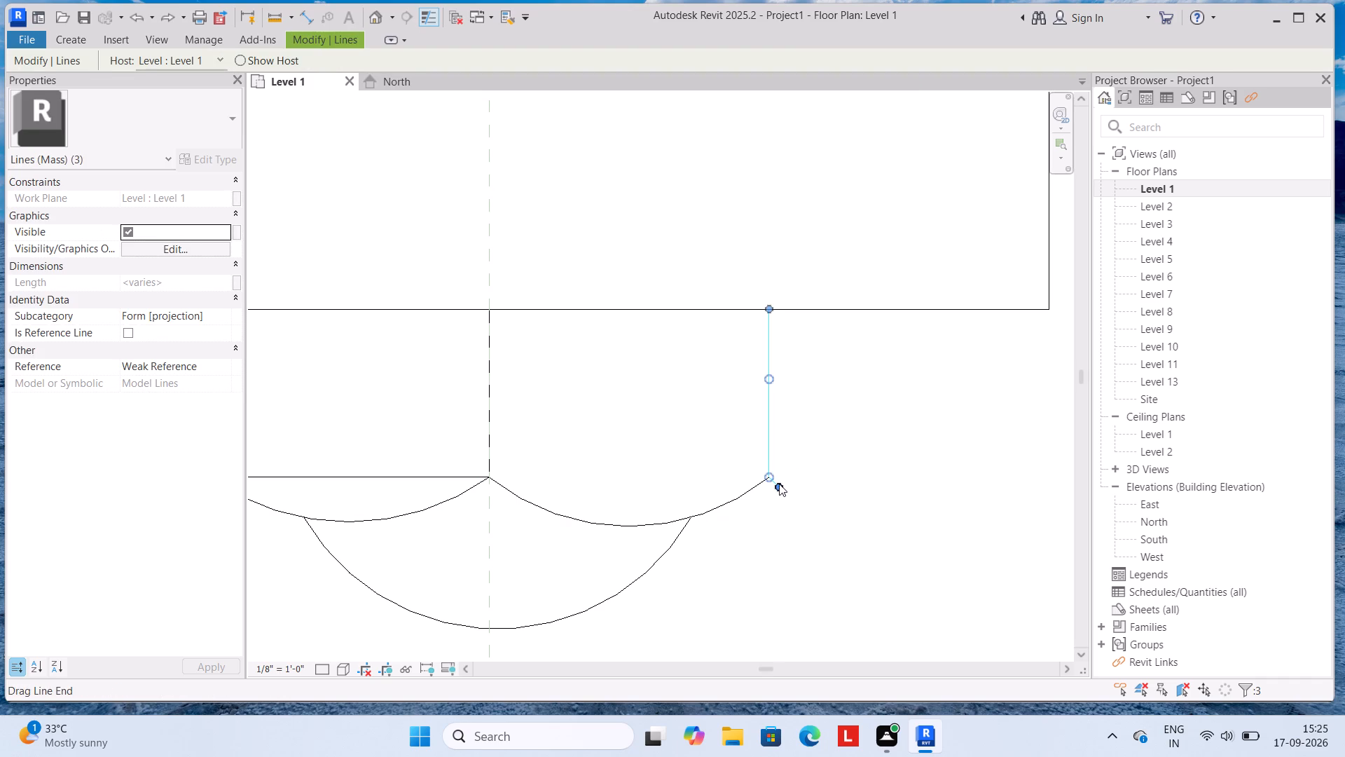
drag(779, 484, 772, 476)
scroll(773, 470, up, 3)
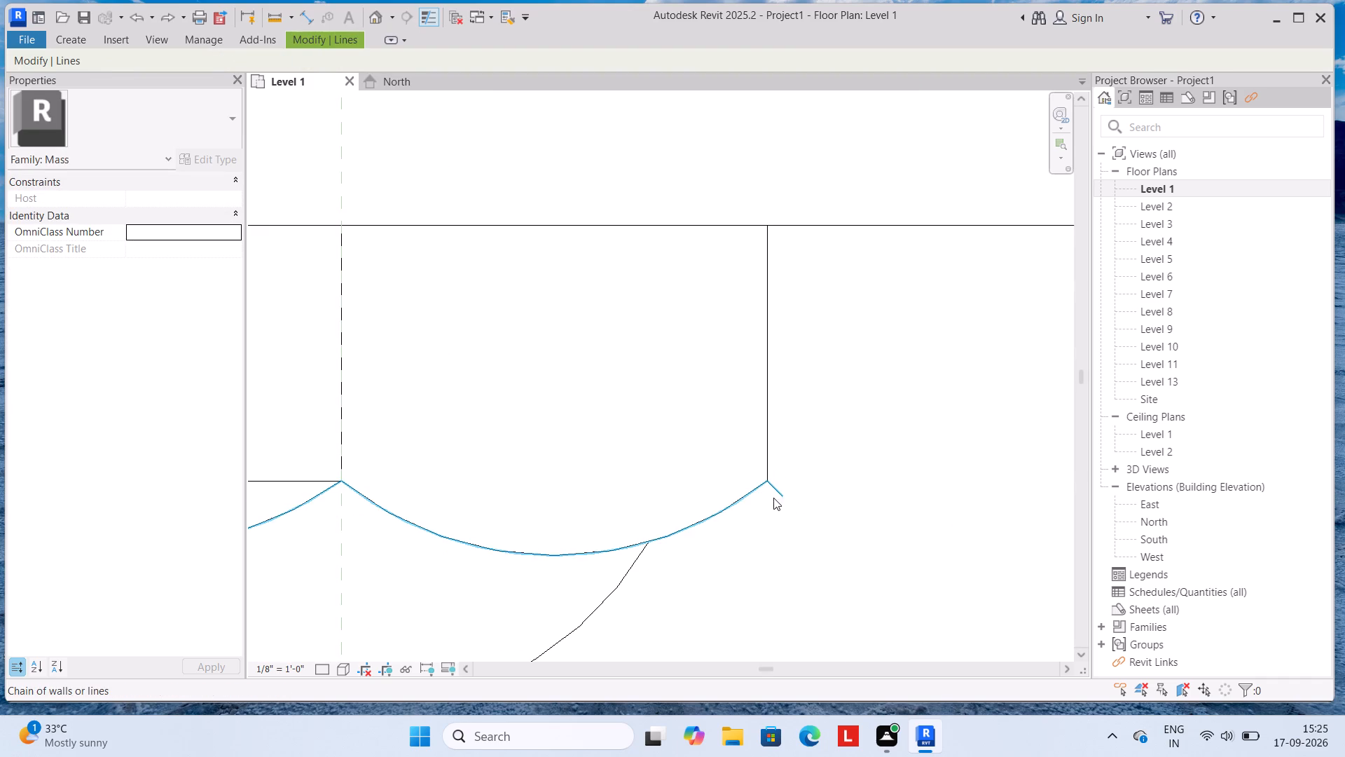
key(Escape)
Delete the projection's east line together with the leftover stub at its southeast corner.
click(780, 490)
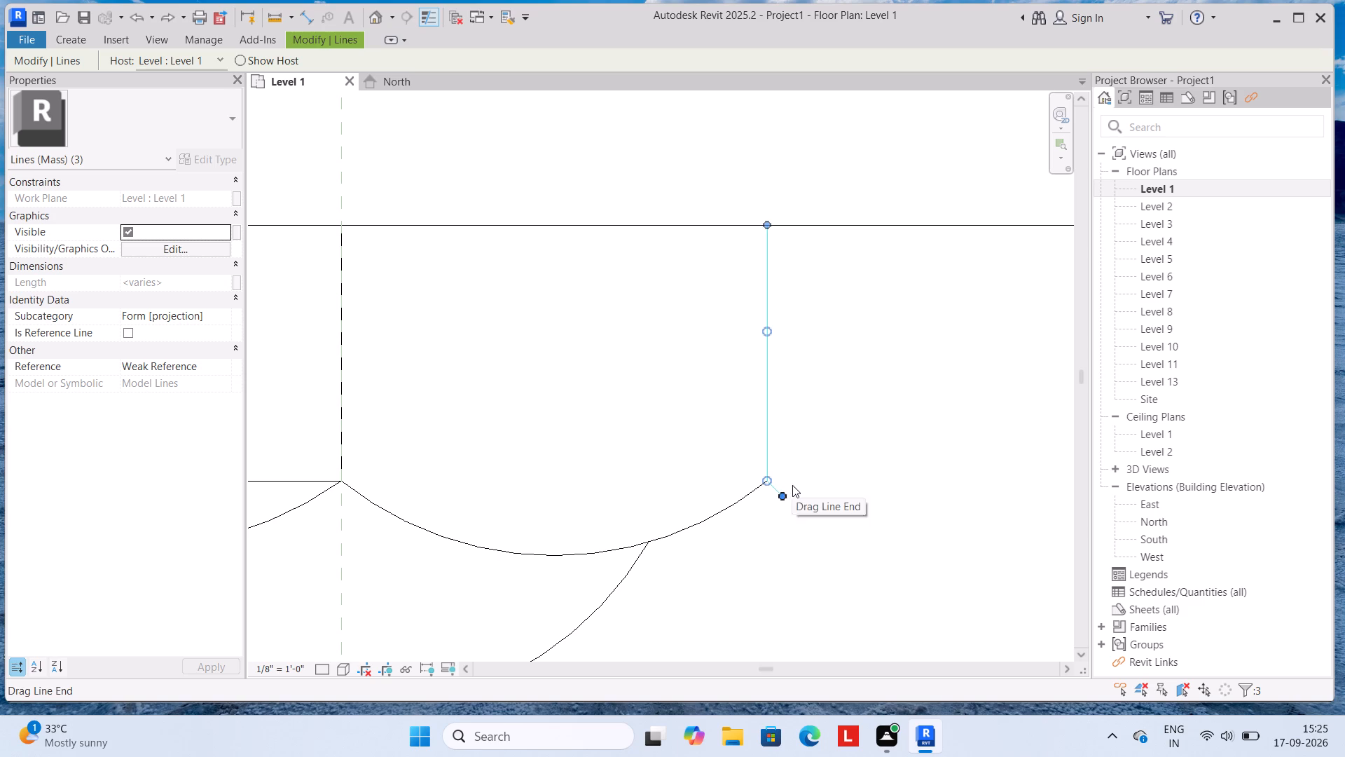
key(Delete)
Redraw the projection's east line vertically from the east arc's outer end to the square's south edge.
key(l)
key(Return)
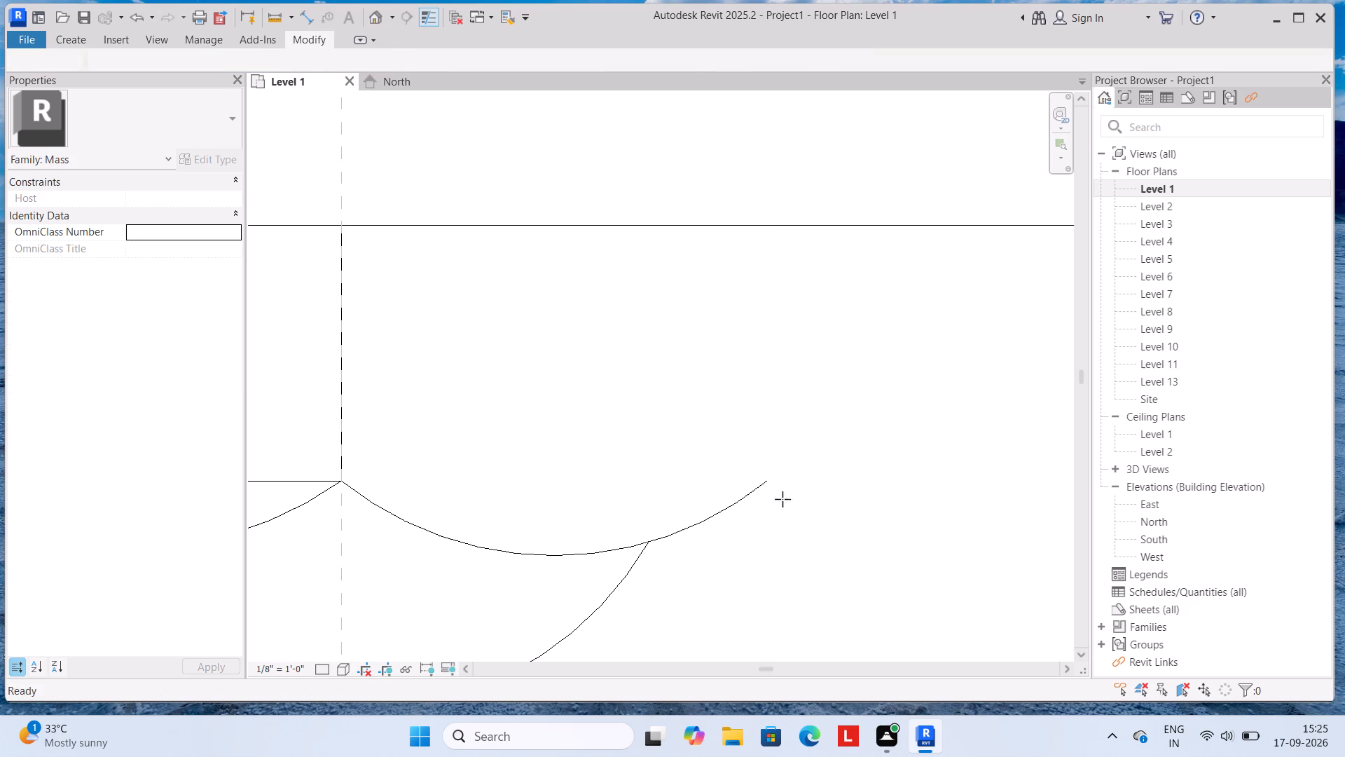
drag(766, 484, 766, 464)
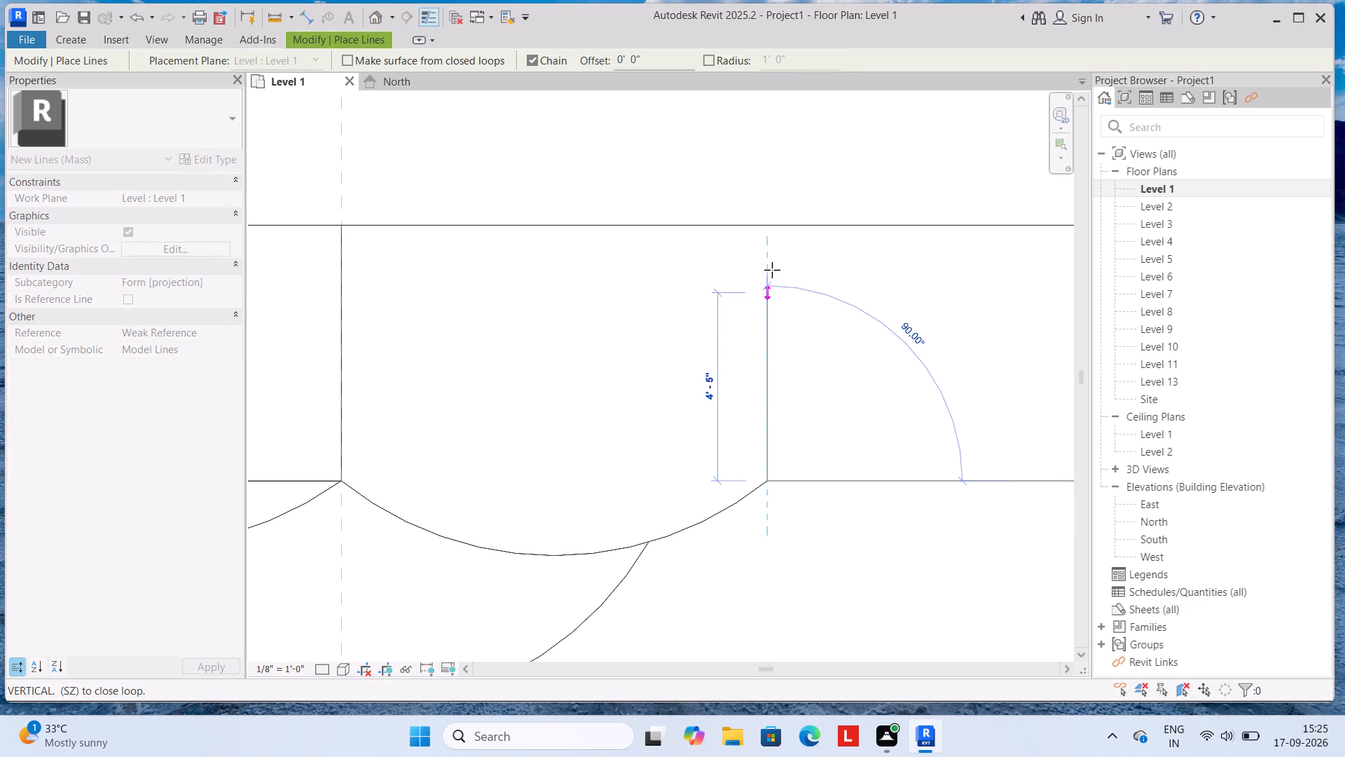
click(769, 223)
key(Escape)
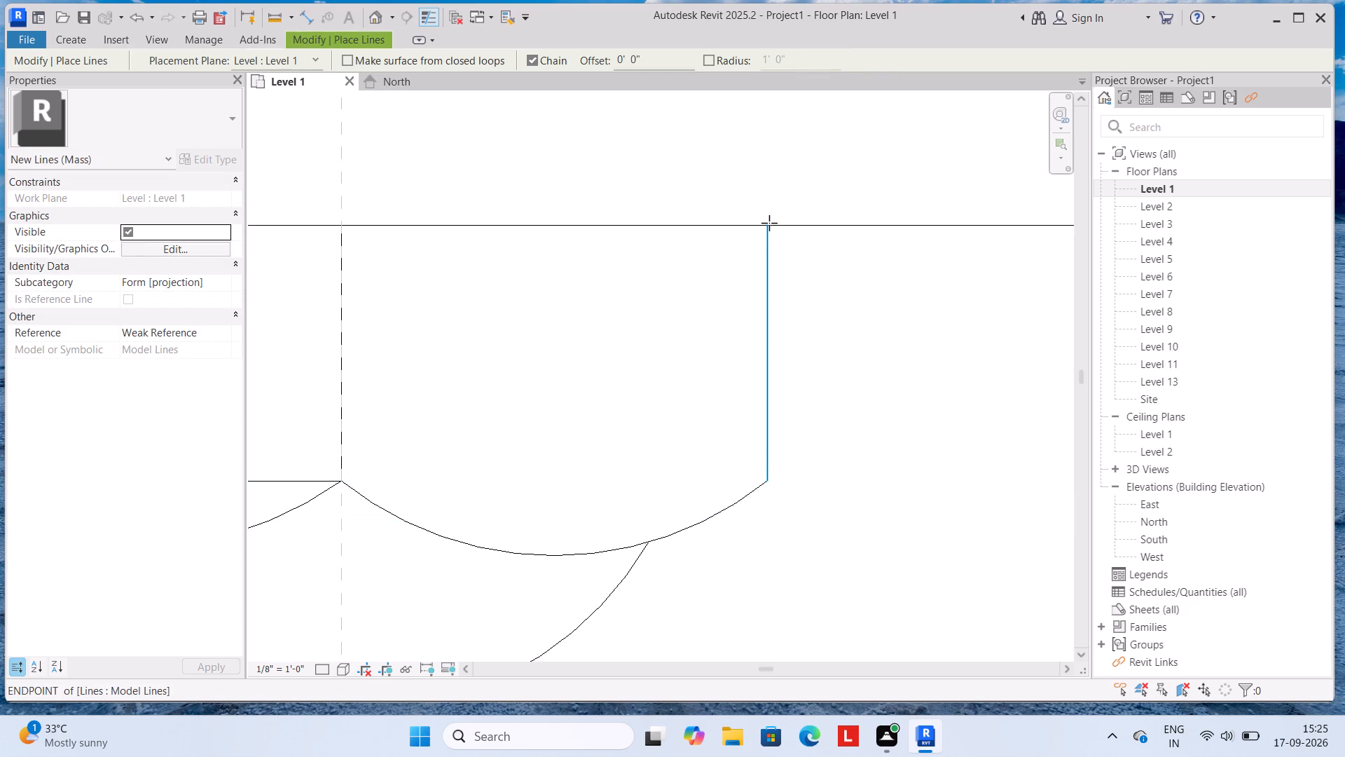
scroll(763, 243, down, 4)
key(Escape)
middle_drag(674, 300, 796, 257)
key(Escape)
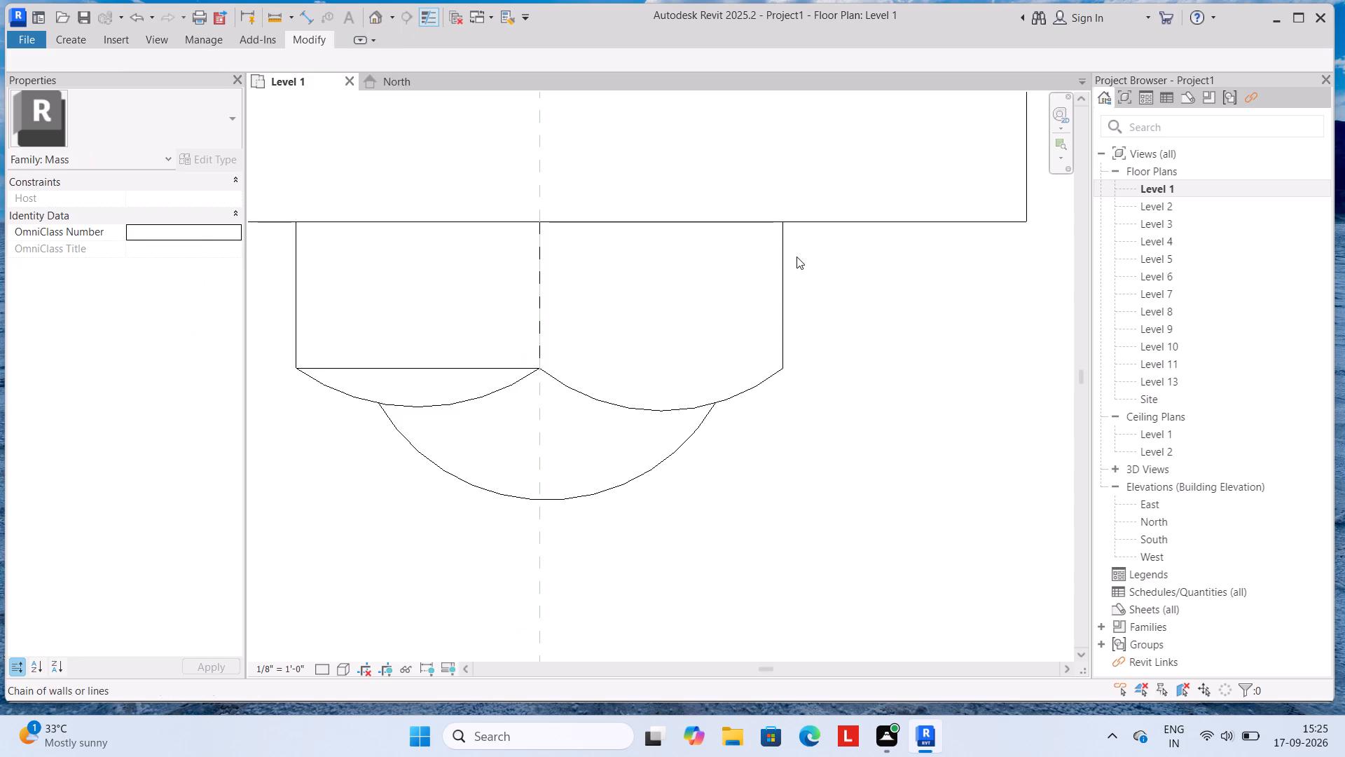
key(Escape)
Delete the chain formed by the projection's west line, the west half of its south edge and its solid centre line.
click(450, 367)
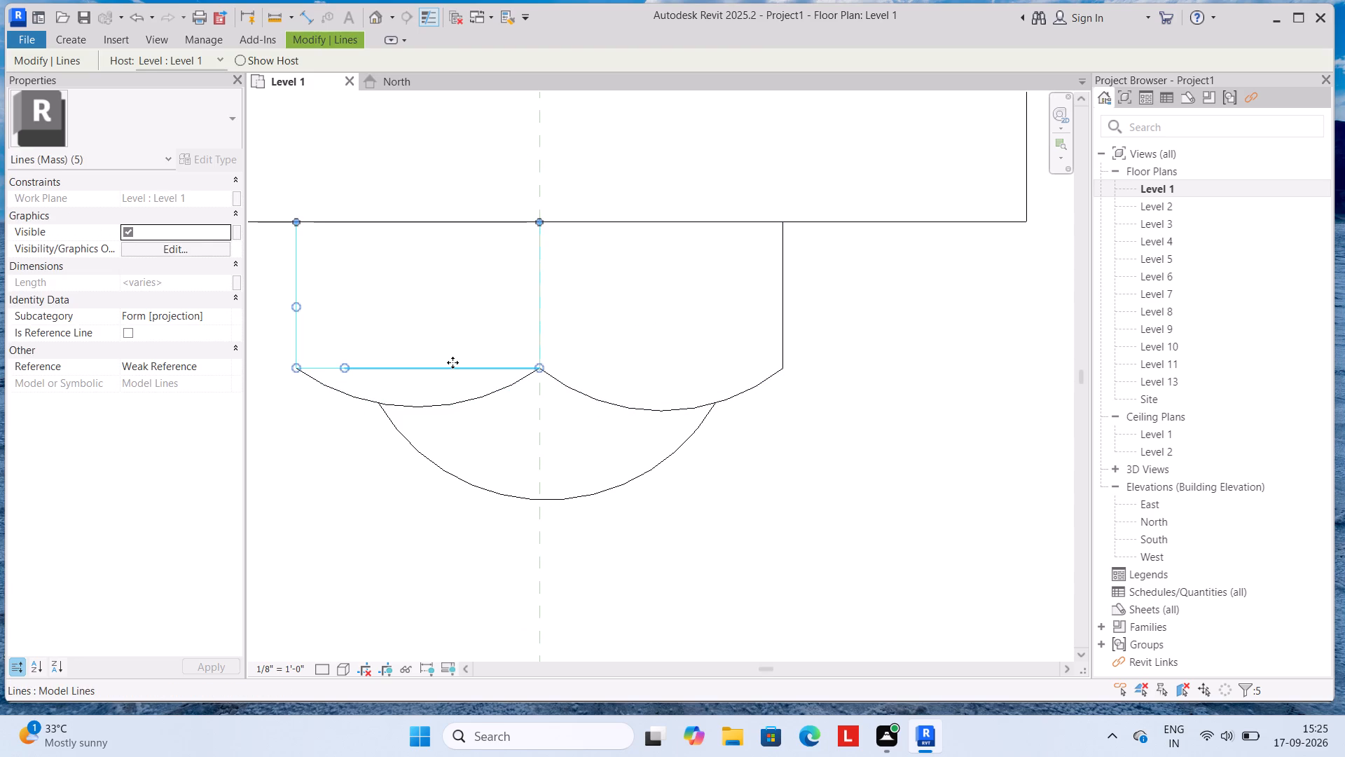
key(Escape)
scroll(455, 320, down, 1)
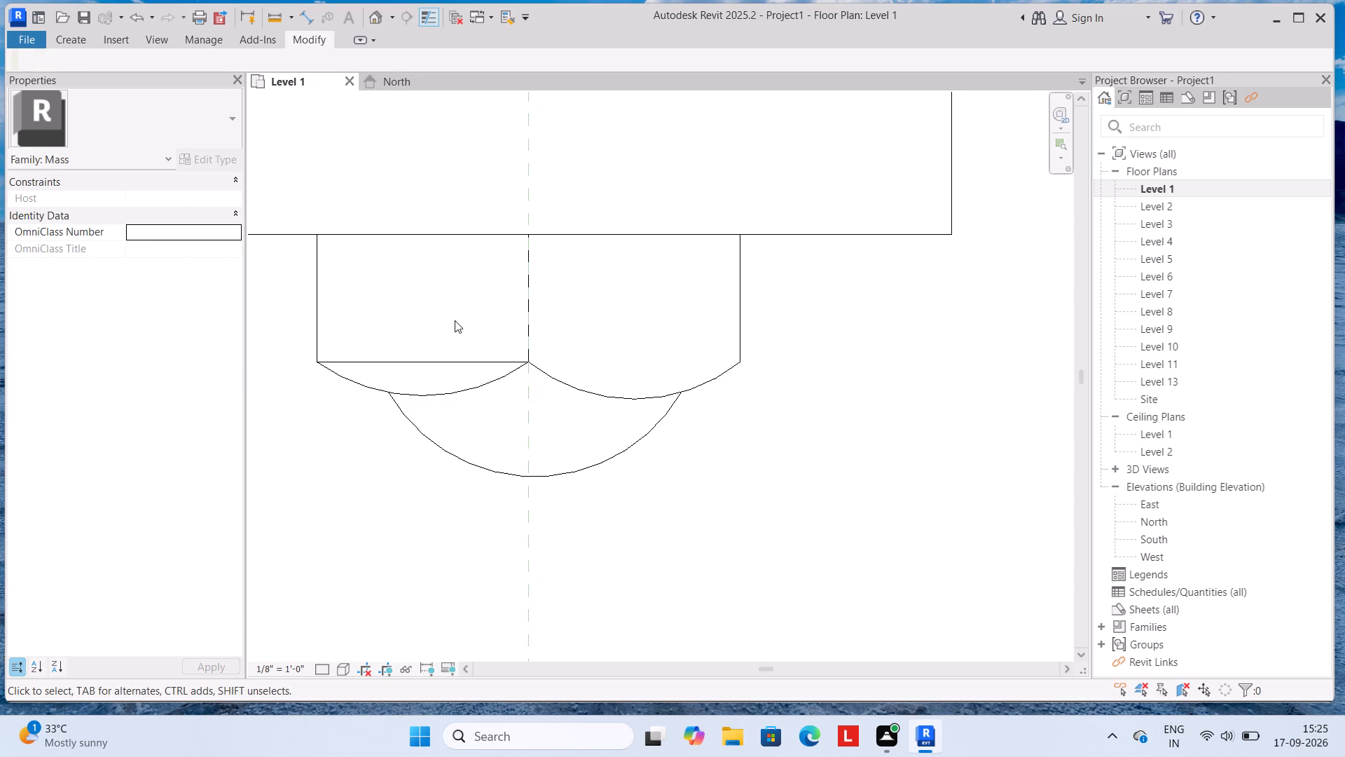
middle_drag(455, 320, 495, 328)
scroll(546, 306, up, 2)
click(571, 308)
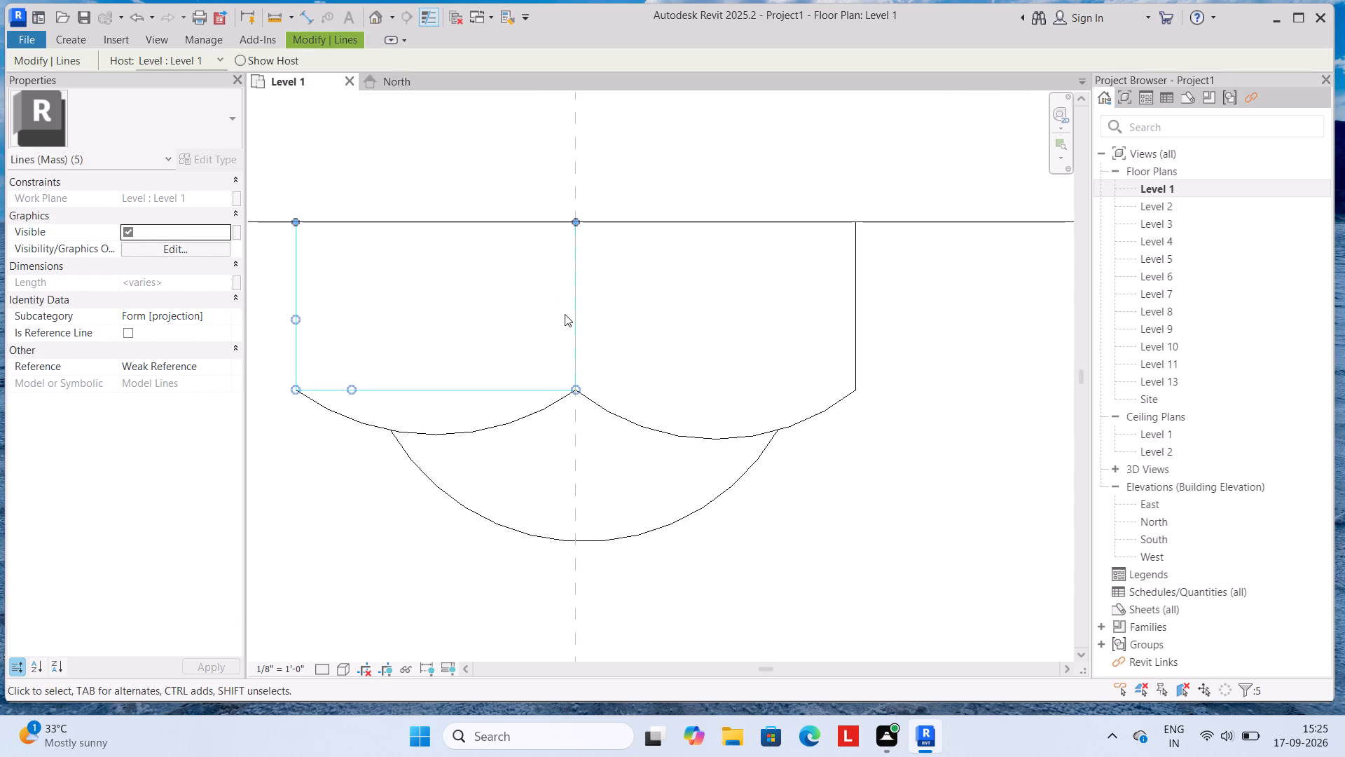
key(Delete)
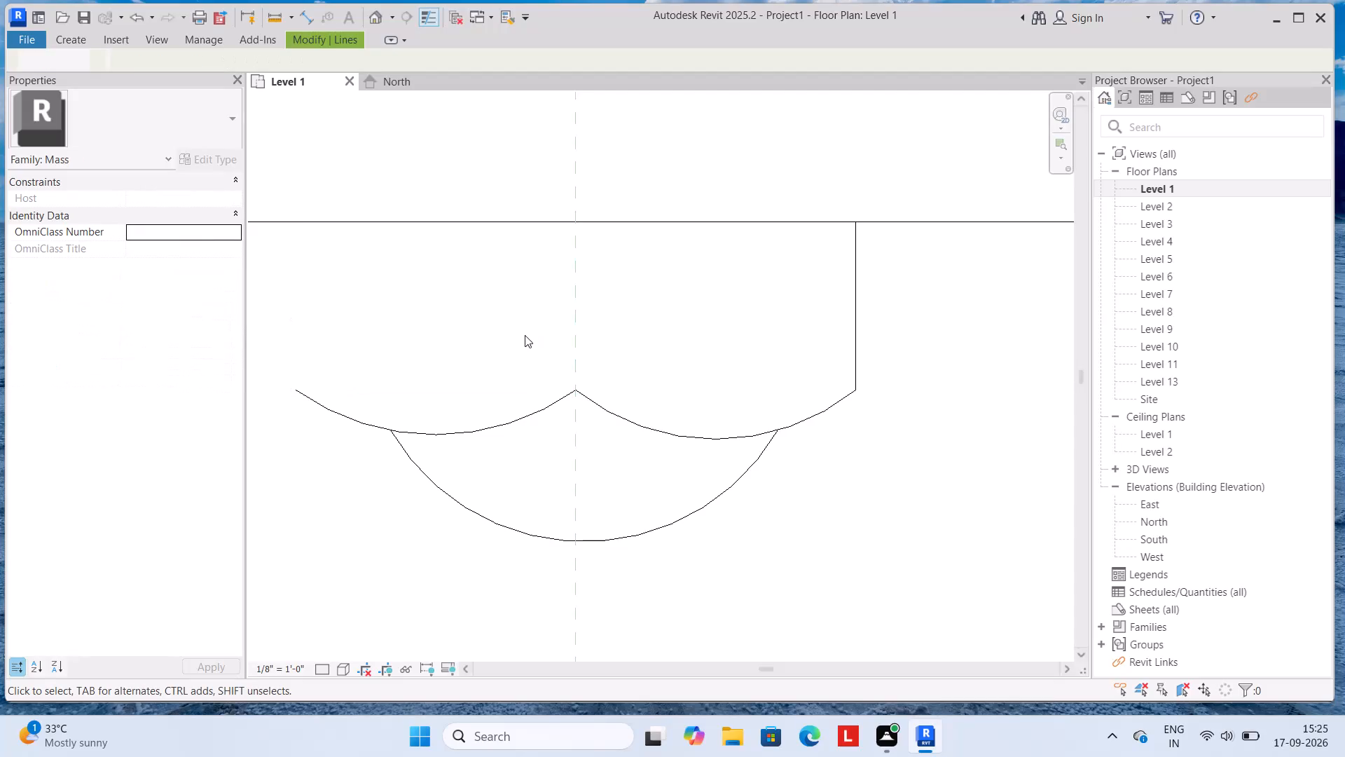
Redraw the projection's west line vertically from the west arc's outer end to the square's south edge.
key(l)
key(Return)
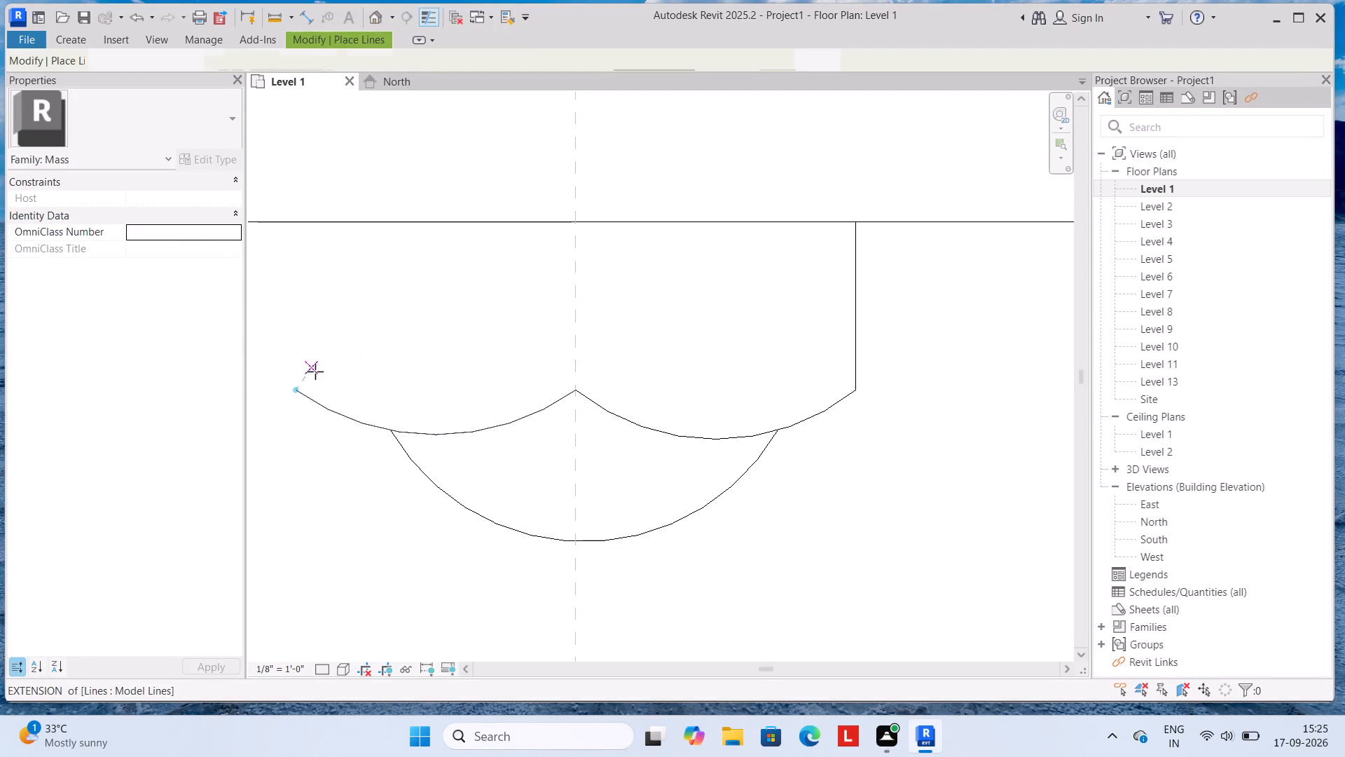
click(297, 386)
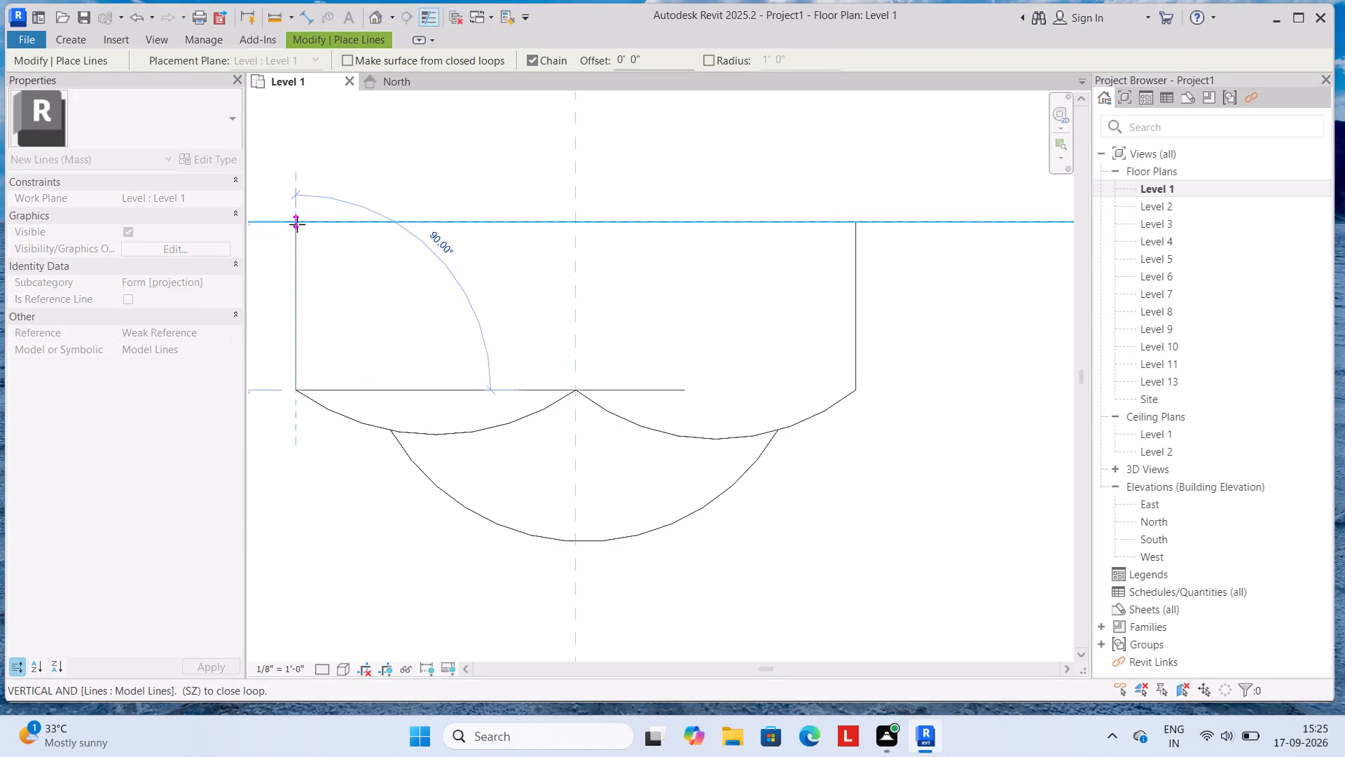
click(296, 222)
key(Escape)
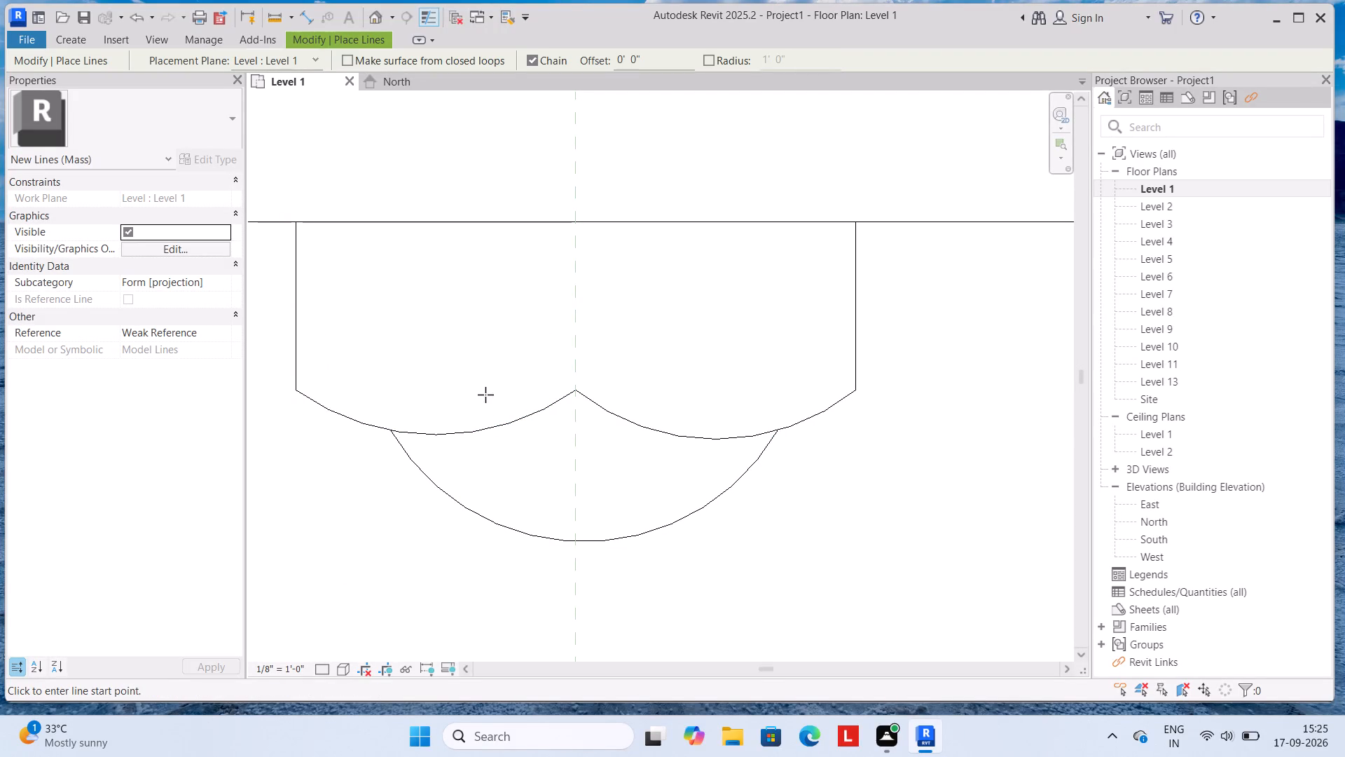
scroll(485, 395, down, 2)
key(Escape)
Delete the whole south projection: the chain of side lines with its two shallow arcs, and the deeper central arc.
scroll(672, 348, down, 2)
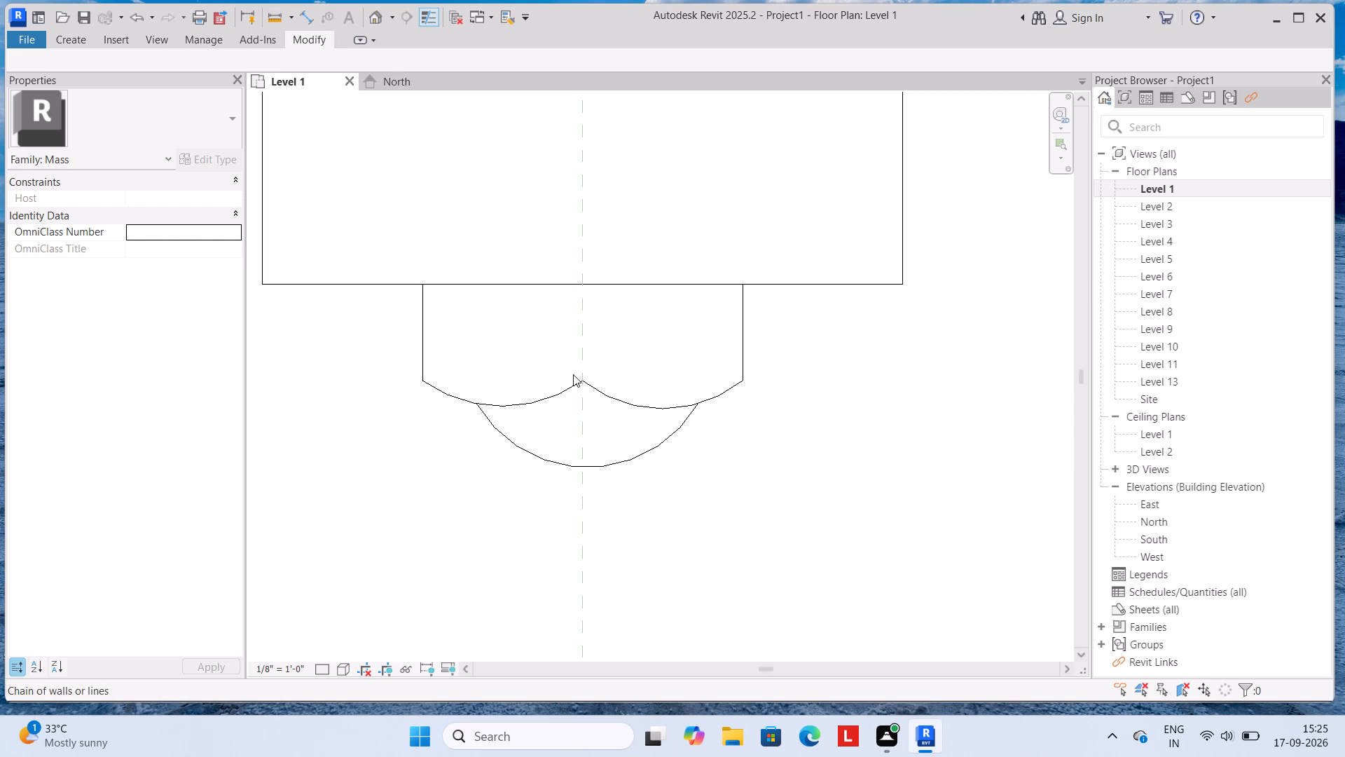
click(539, 400)
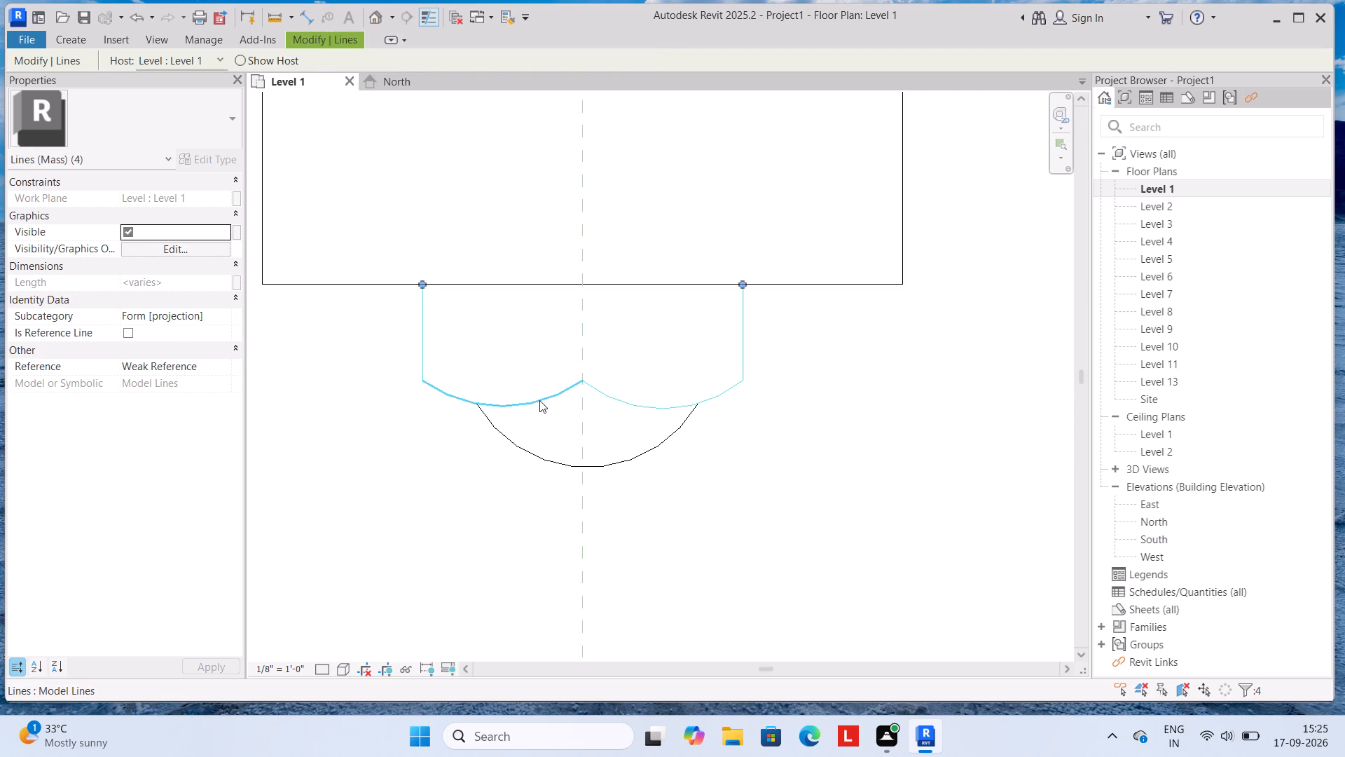
key(Delete)
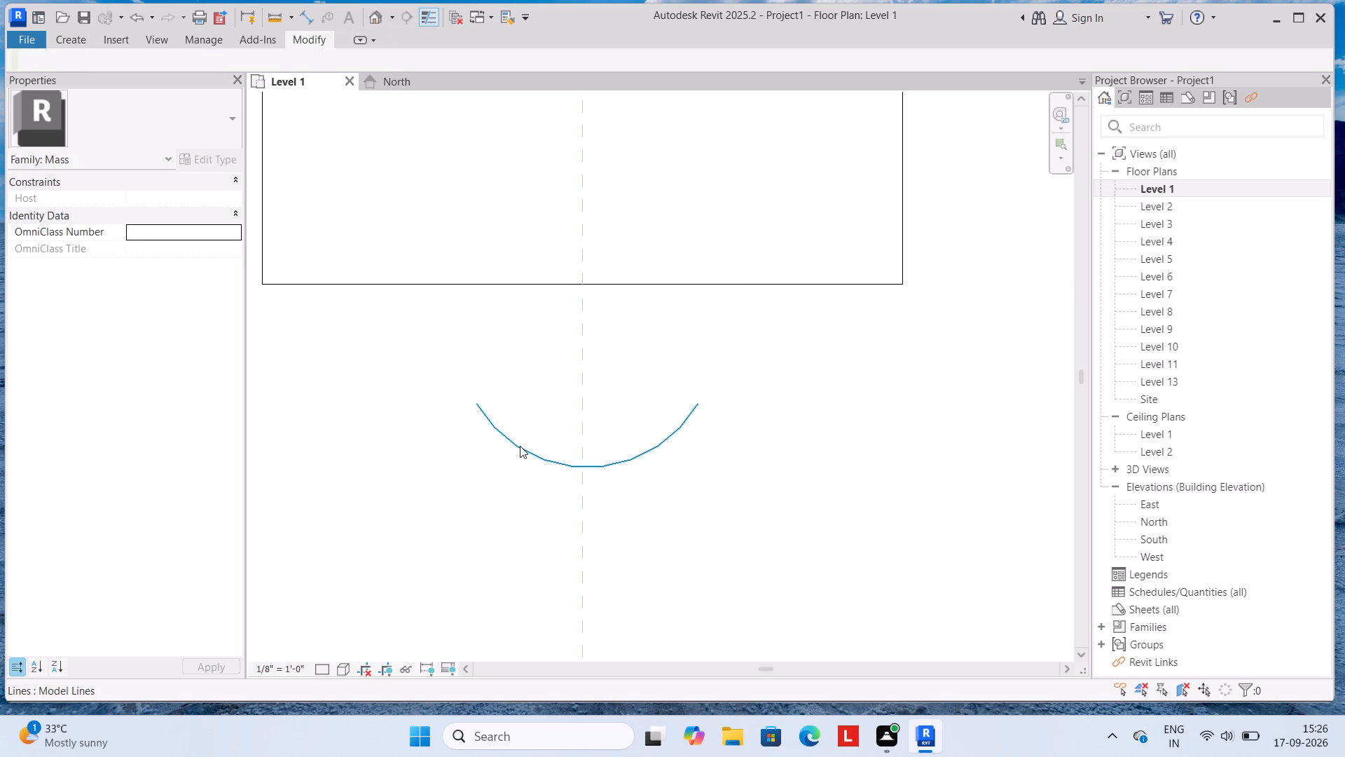
click(520, 446)
key(Delete)
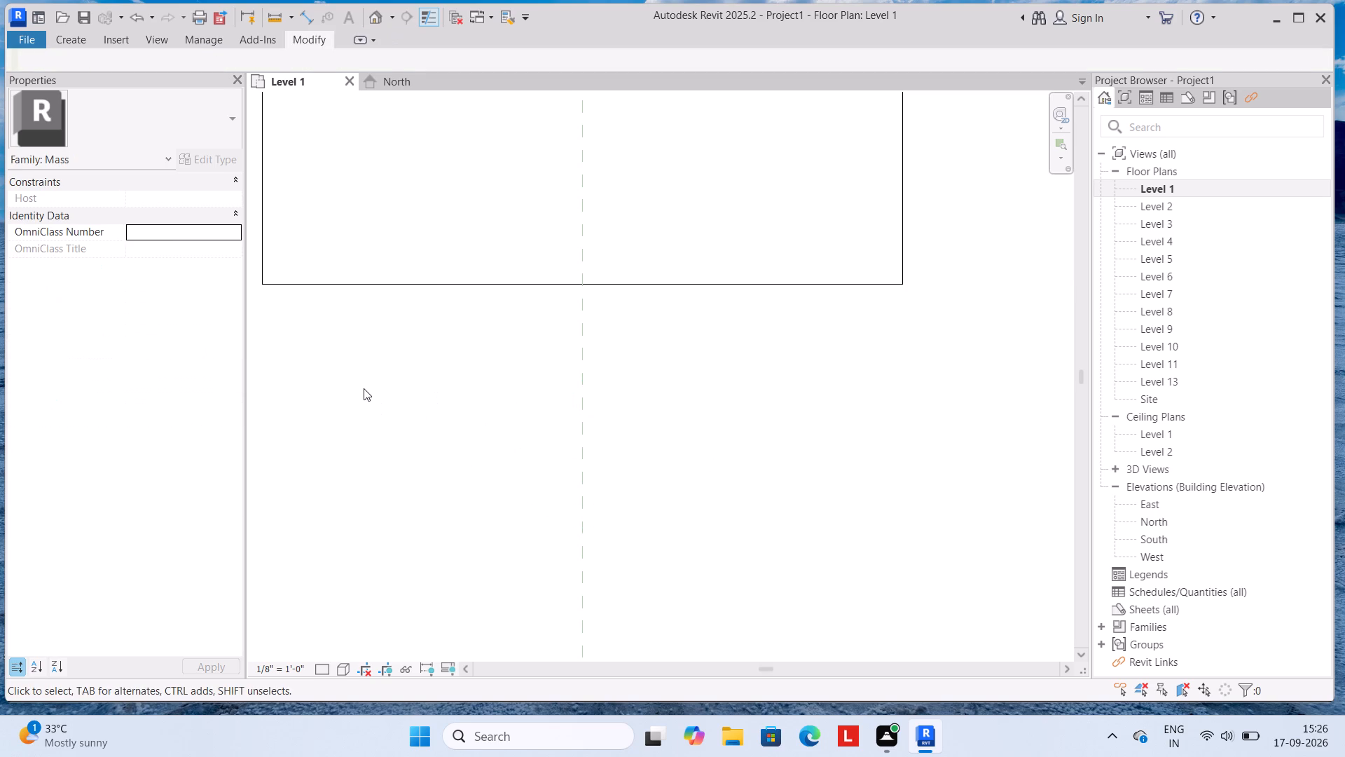
Draw a 5' line south from the midpoint of the square's south edge, 5' west, and back up to the edge.
key(l)
key(Return)
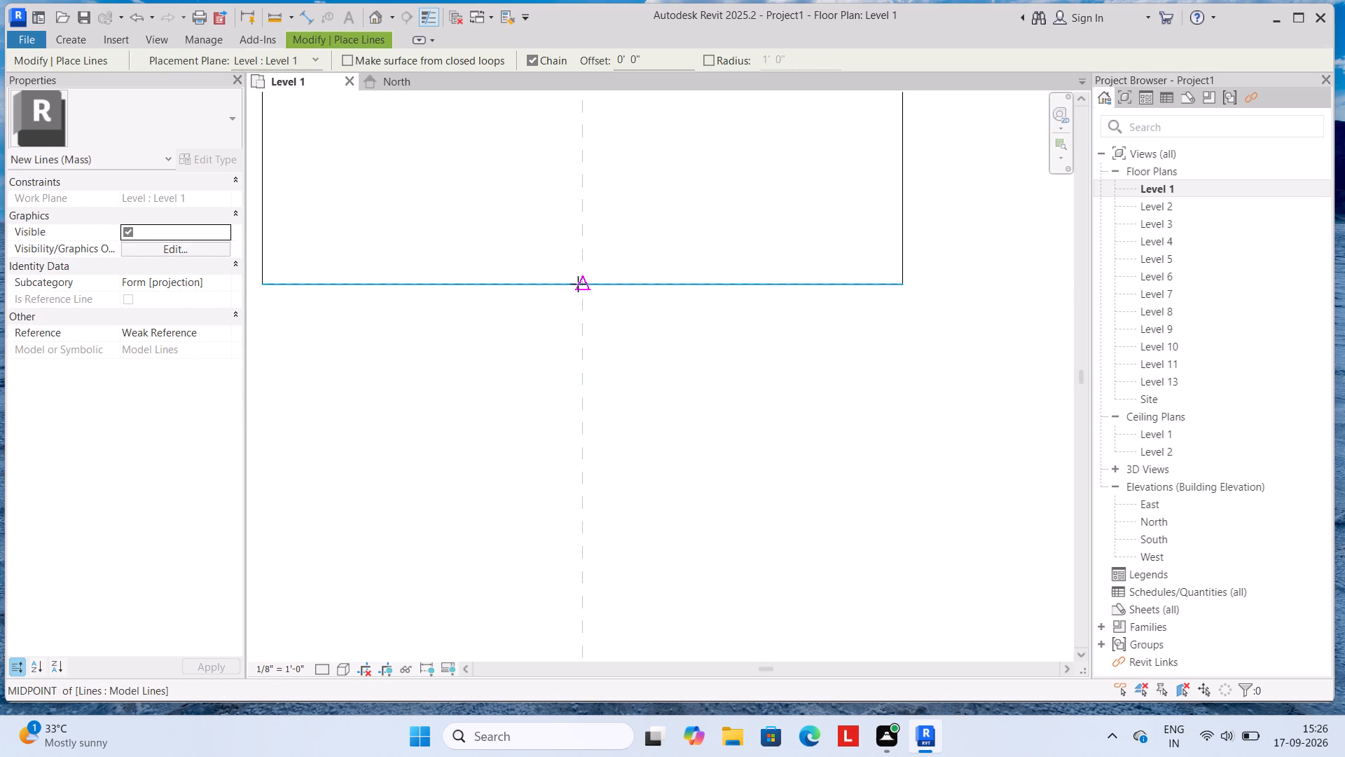
drag(581, 284, 580, 290)
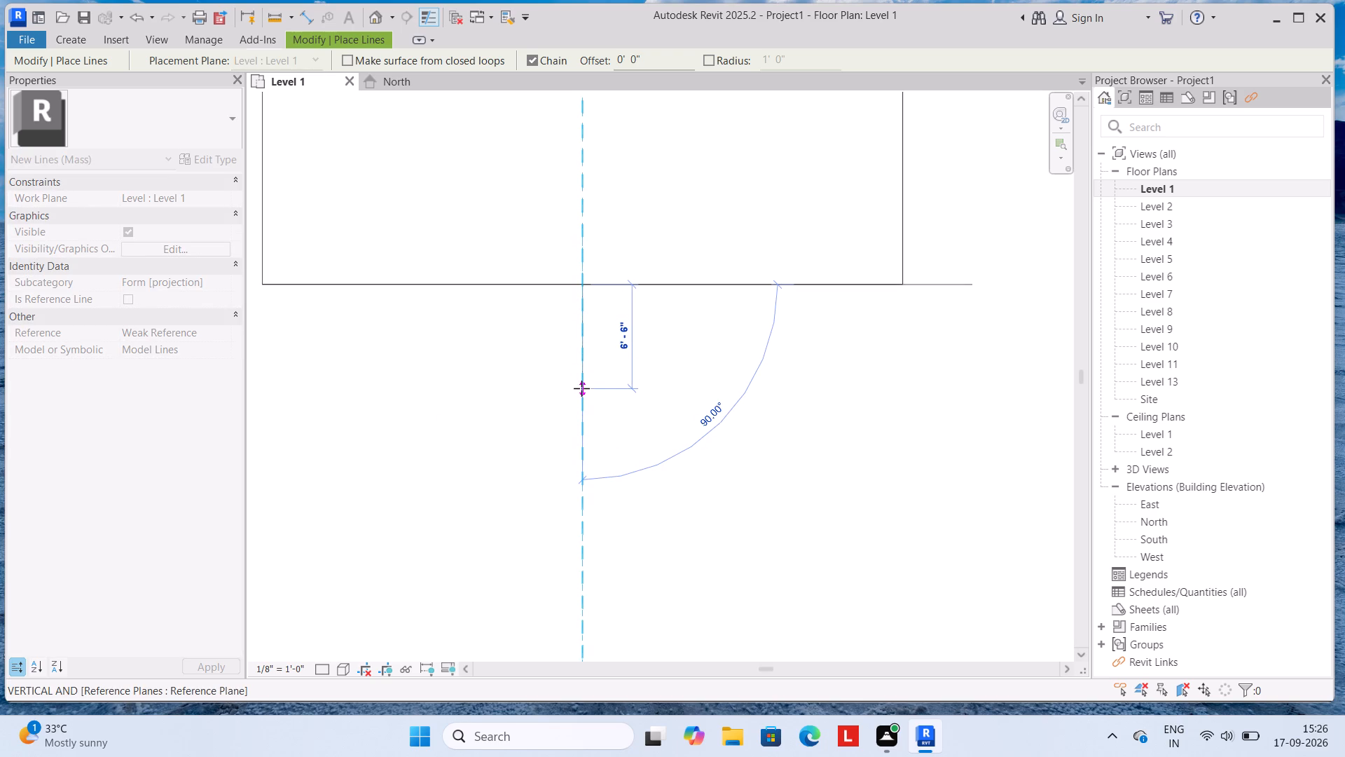
key(5)
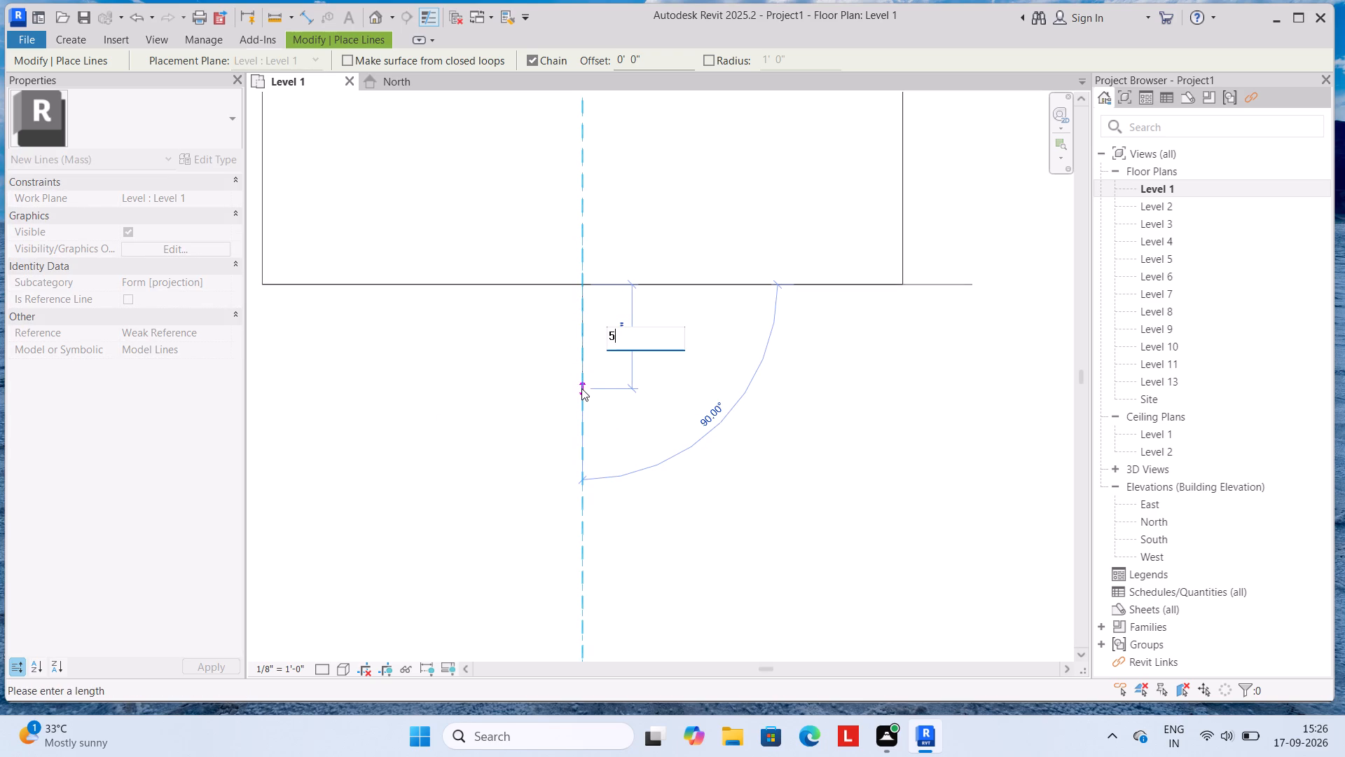
key(apostrophe)
key(Return)
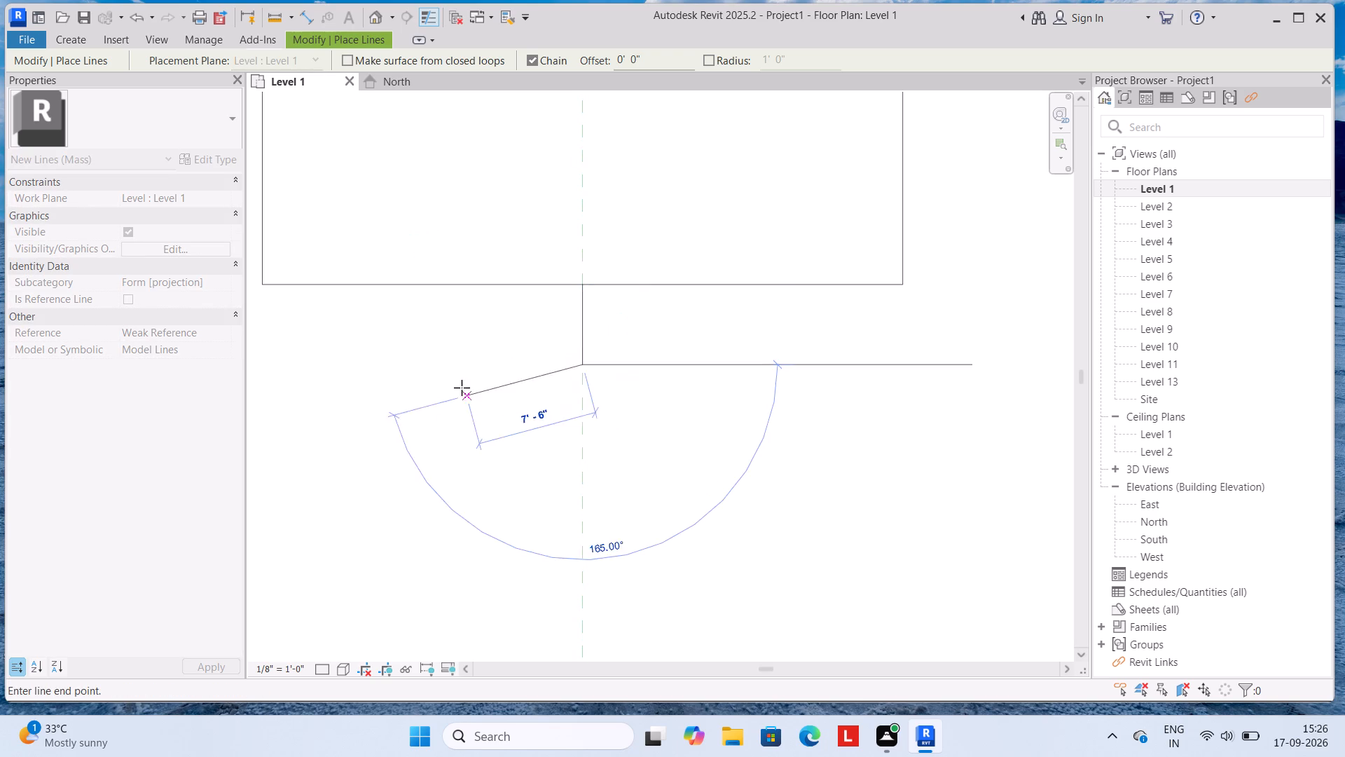
click(500, 362)
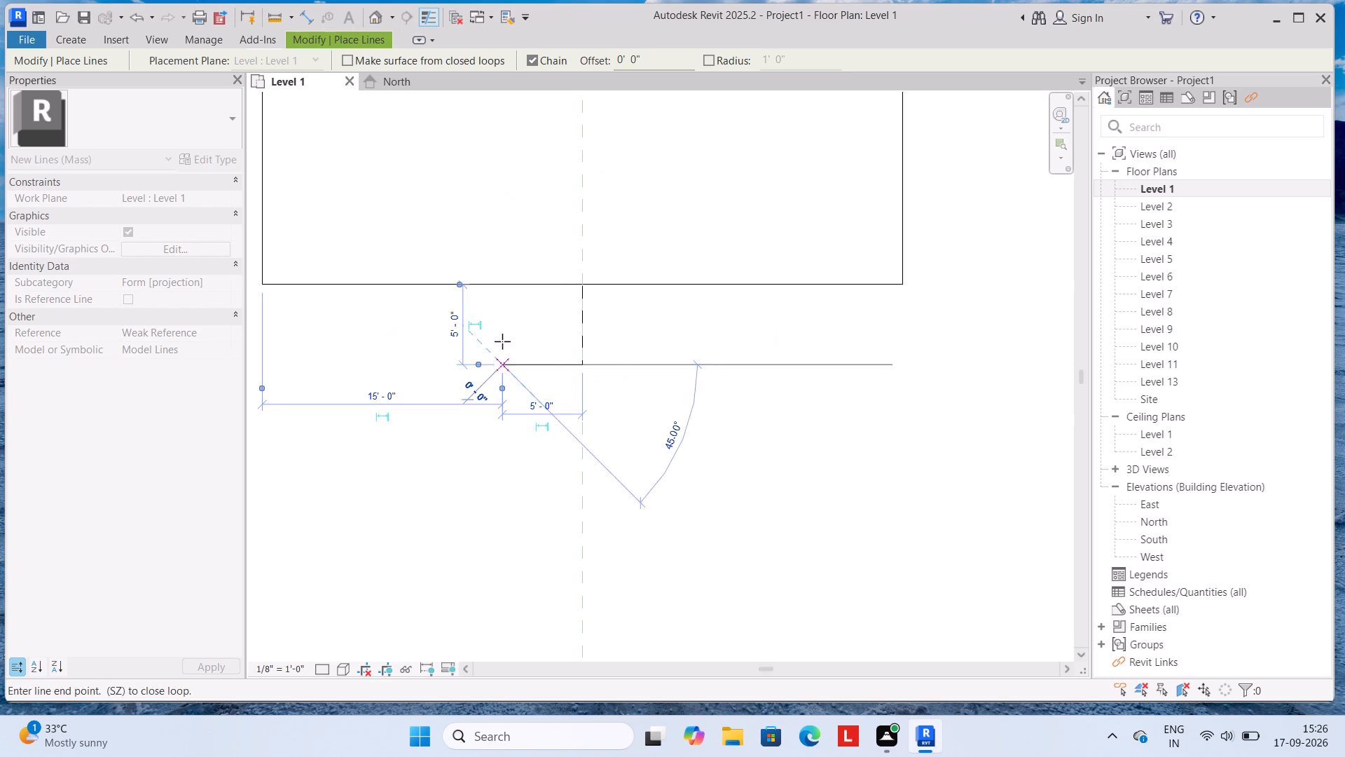
click(504, 287)
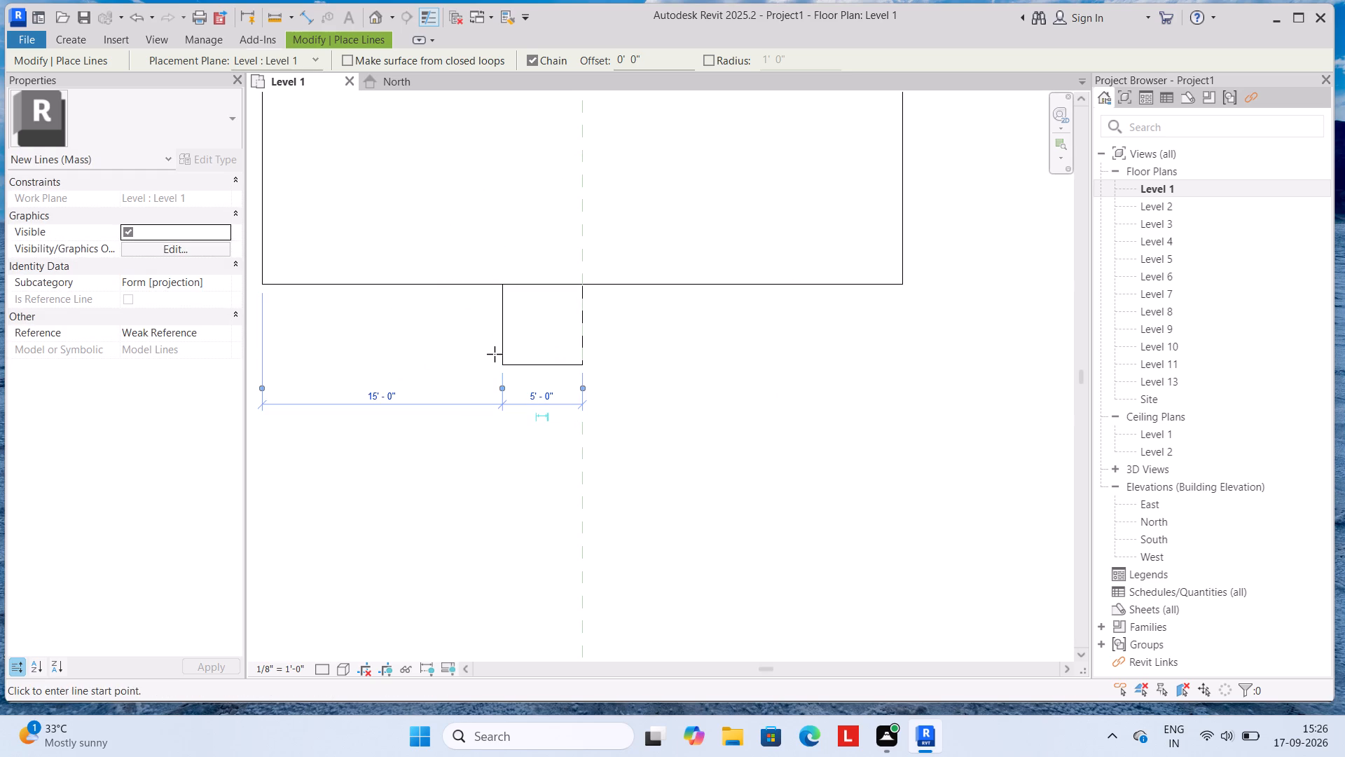
key(Escape)
Extend the projection 5' farther west from the bay's southwest corner and close it vertically to the square's south edge.
drag(500, 363, 494, 363)
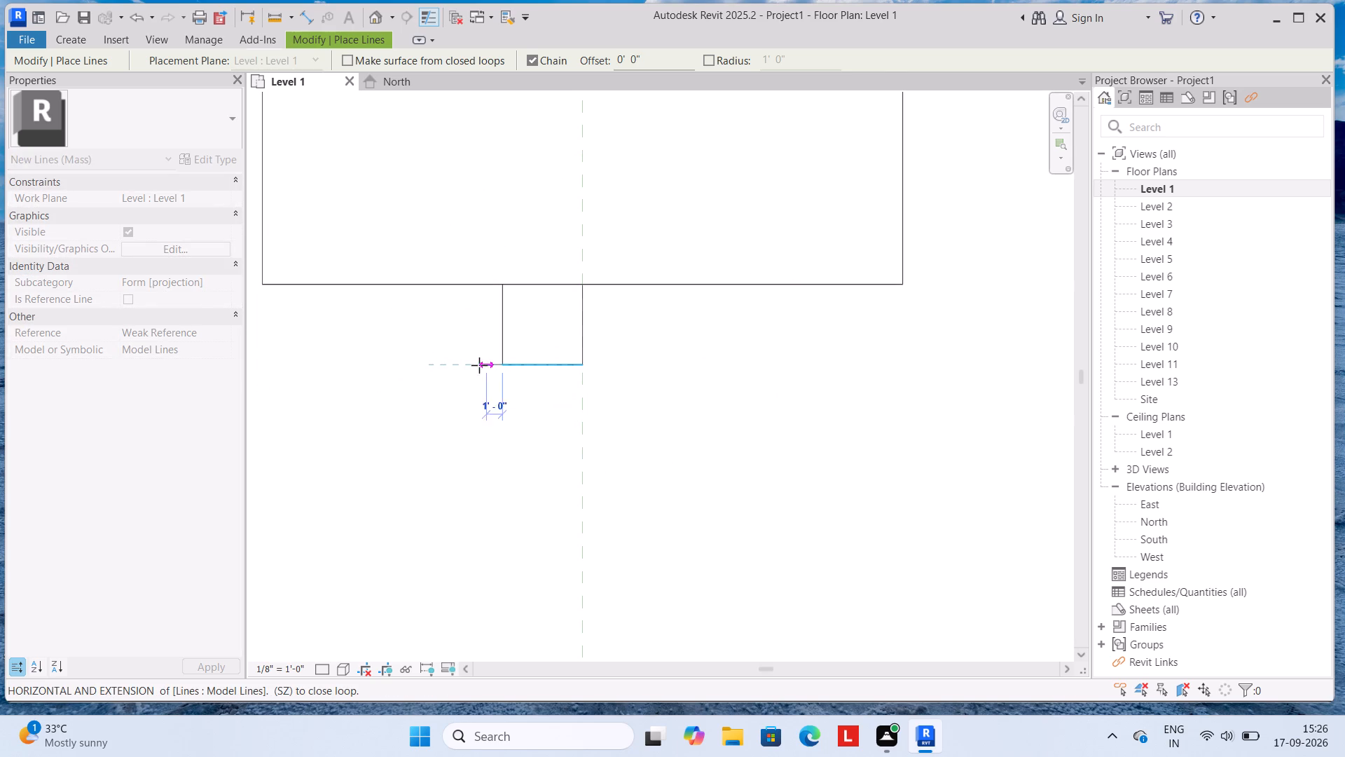
key(5)
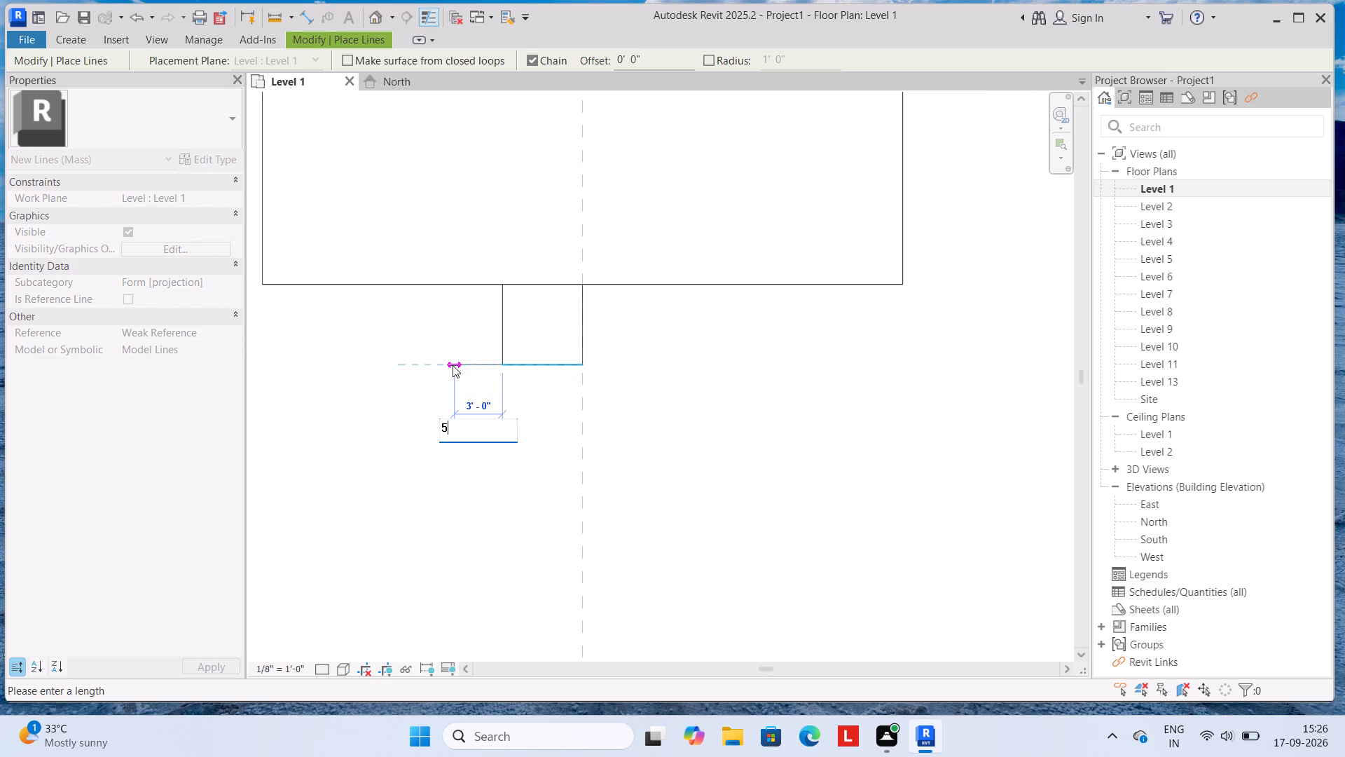
key(apostrophe)
key(Return)
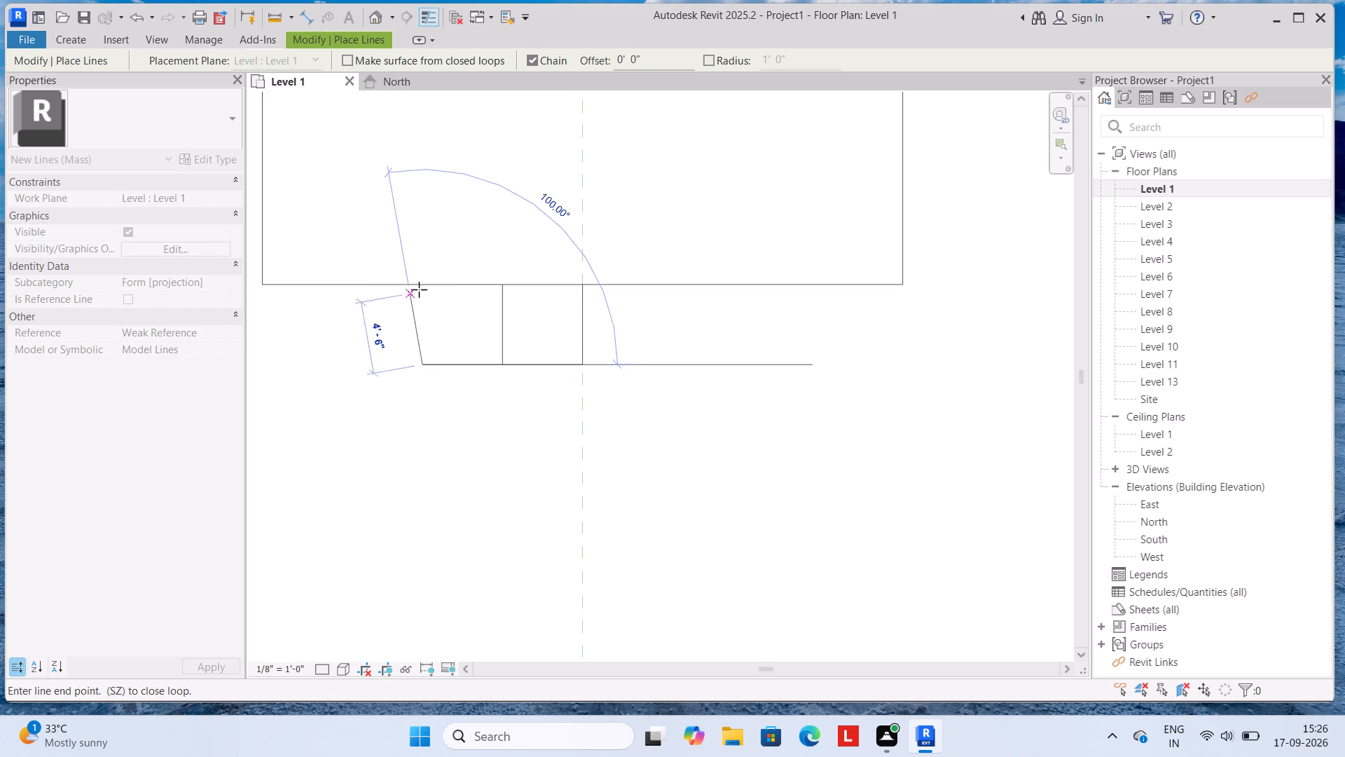
click(425, 284)
key(Escape)
Draw a 5' line east from the centre line's south end and close it vertically to the square's south edge.
key(l)
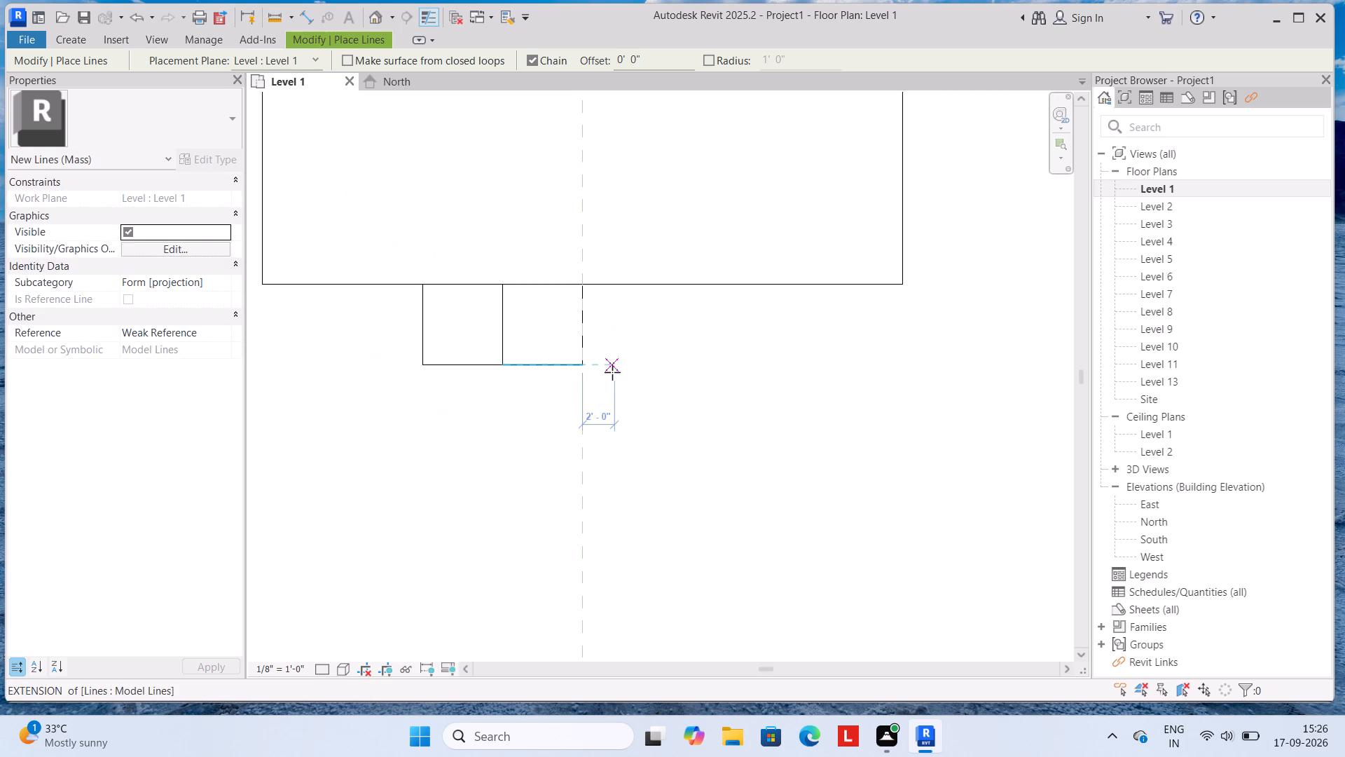
key(Return)
click(584, 362)
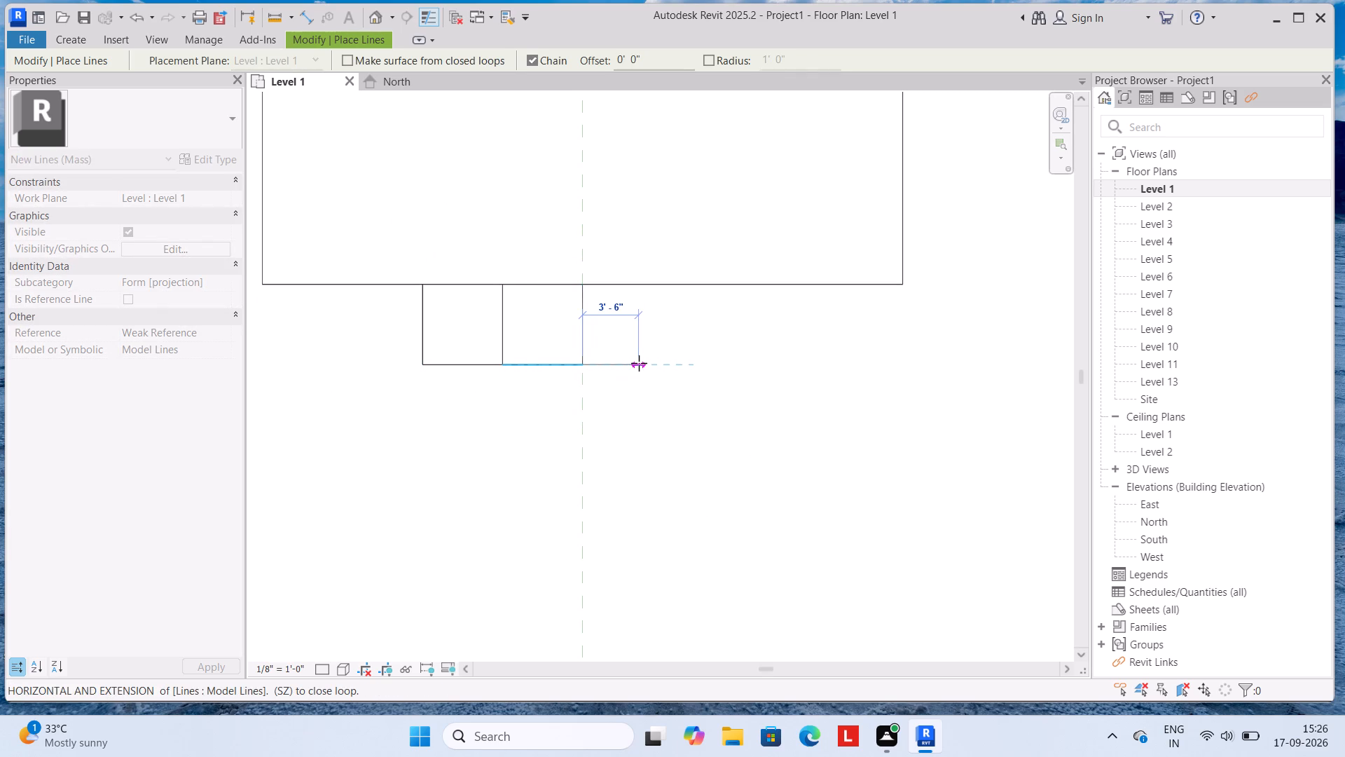
text(5')
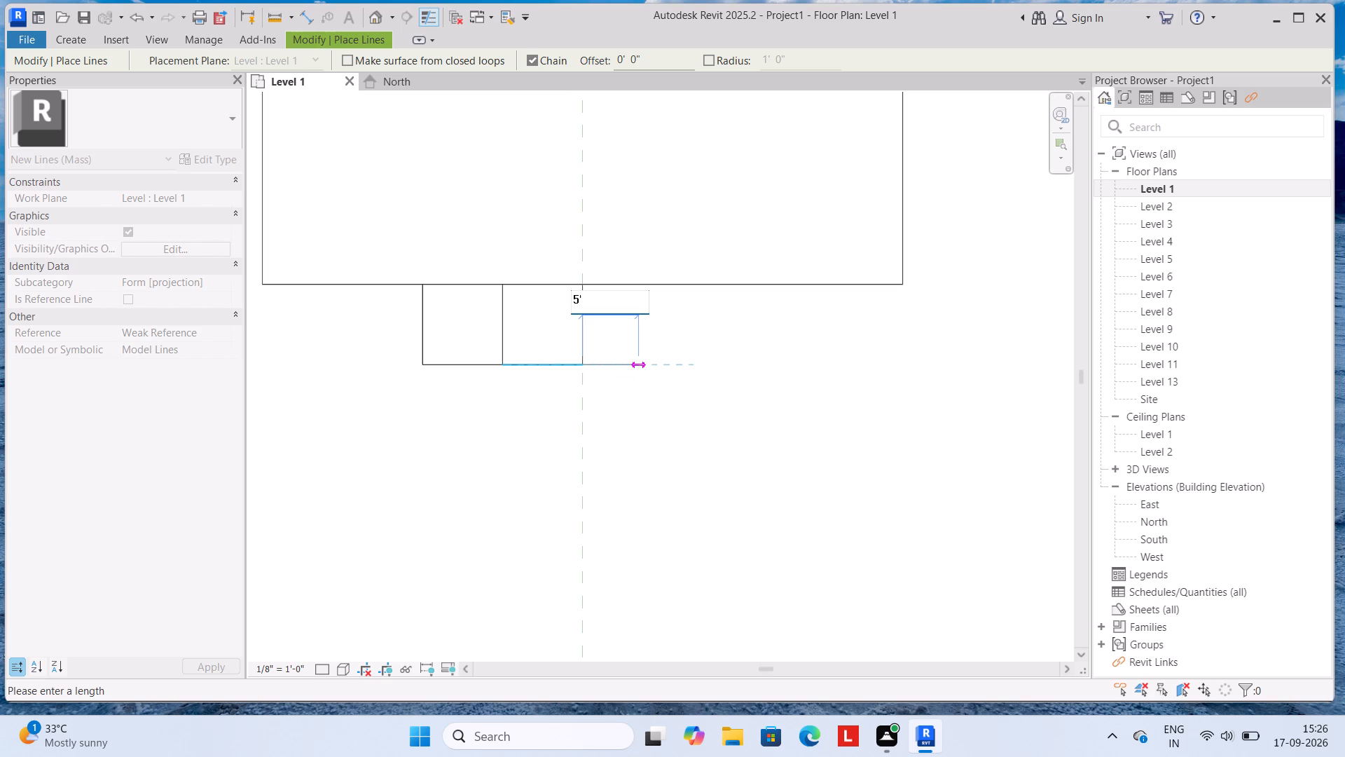
key(Return)
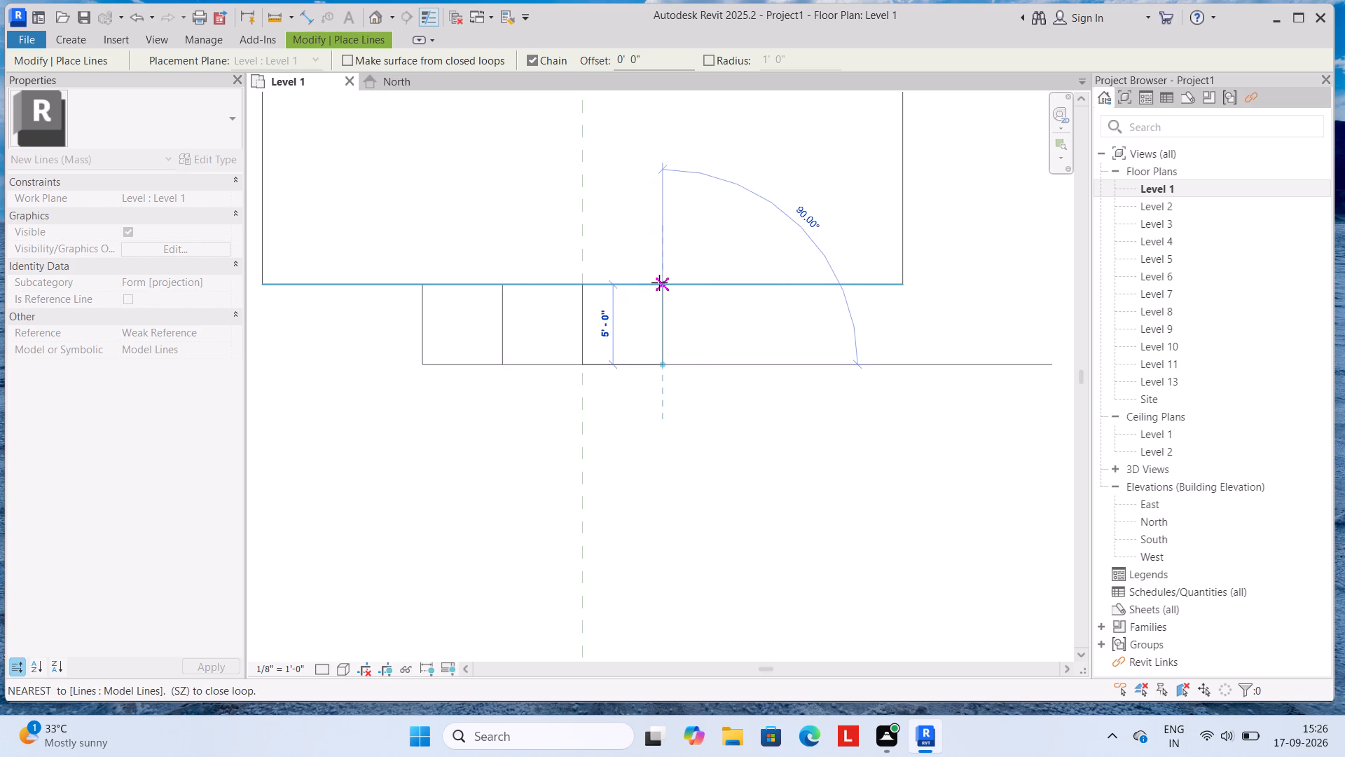
click(659, 282)
key(Escape)
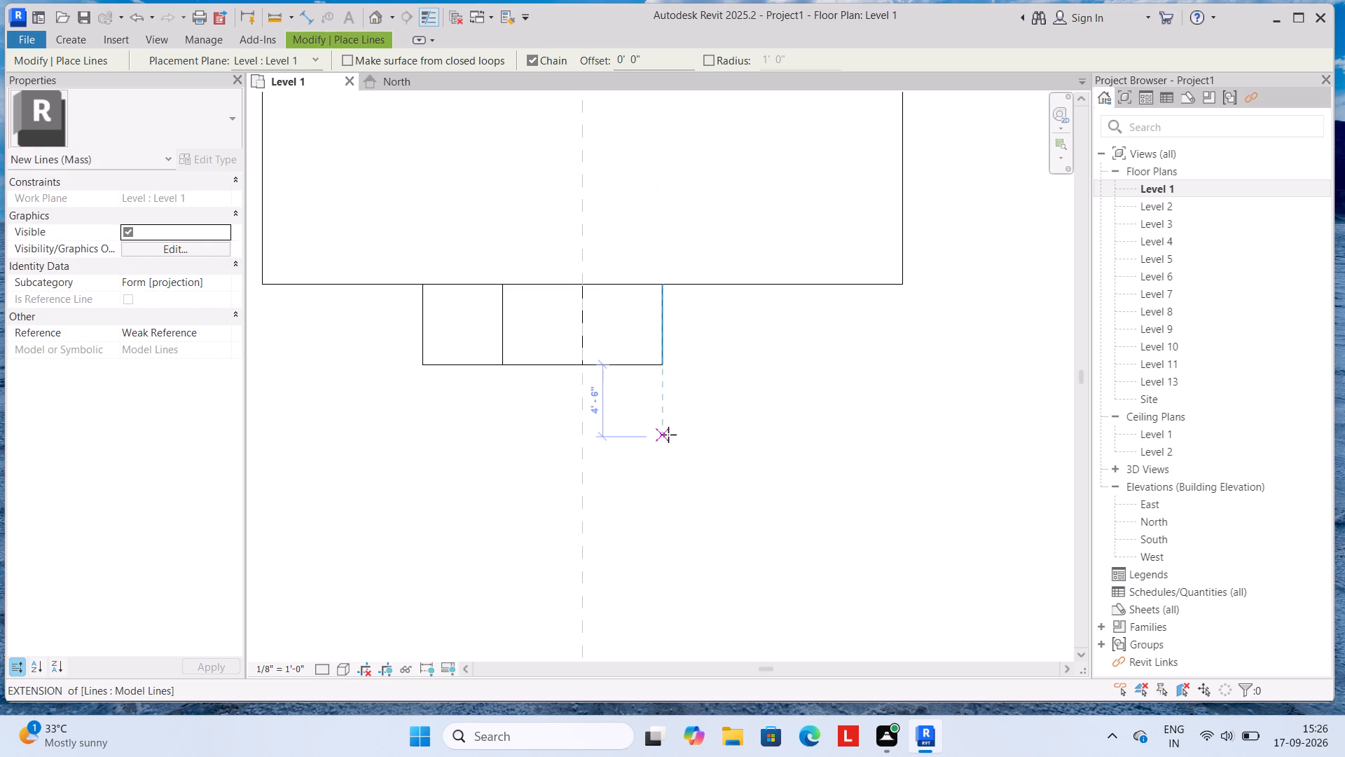
Extend the projection another 5' east from the new southeast corner and close it vertically to the square's south edge.
key(l)
key(Return)
drag(661, 360, 670, 360)
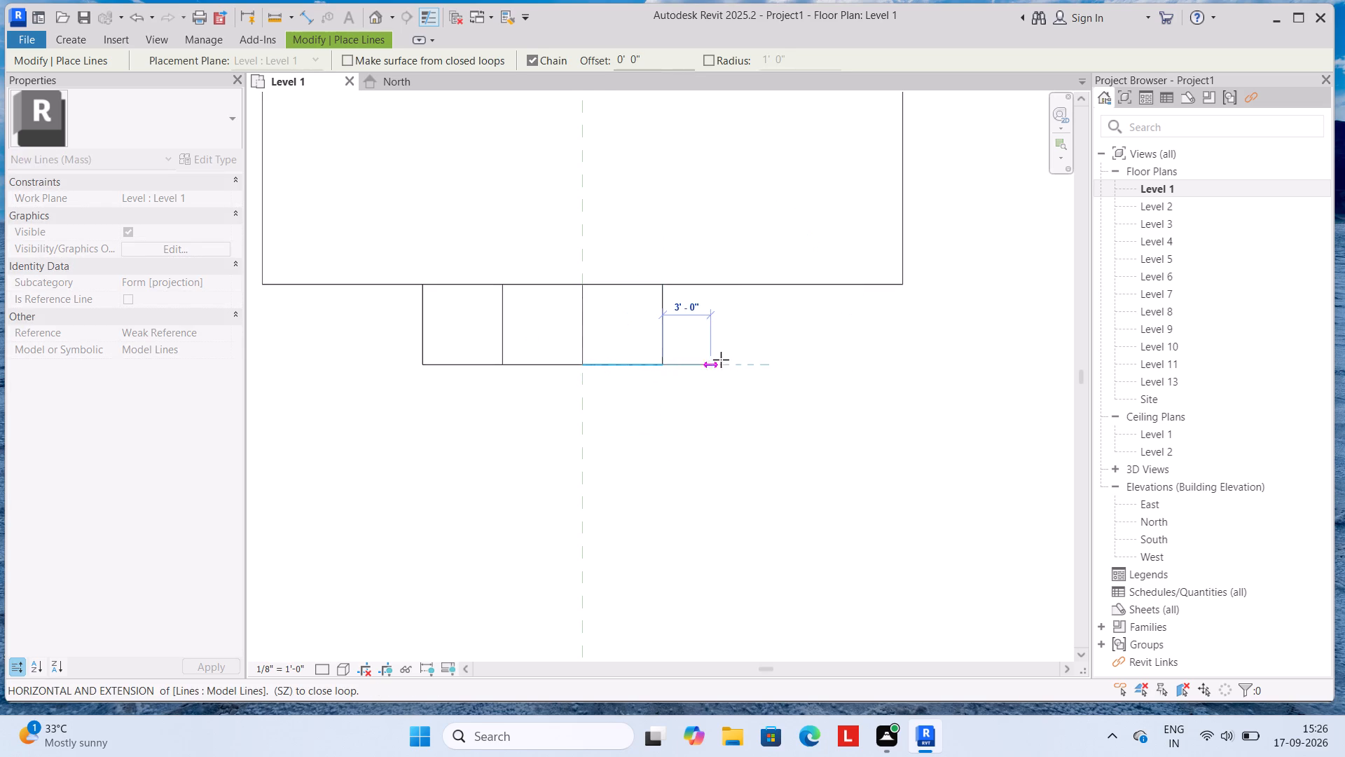
text(5')
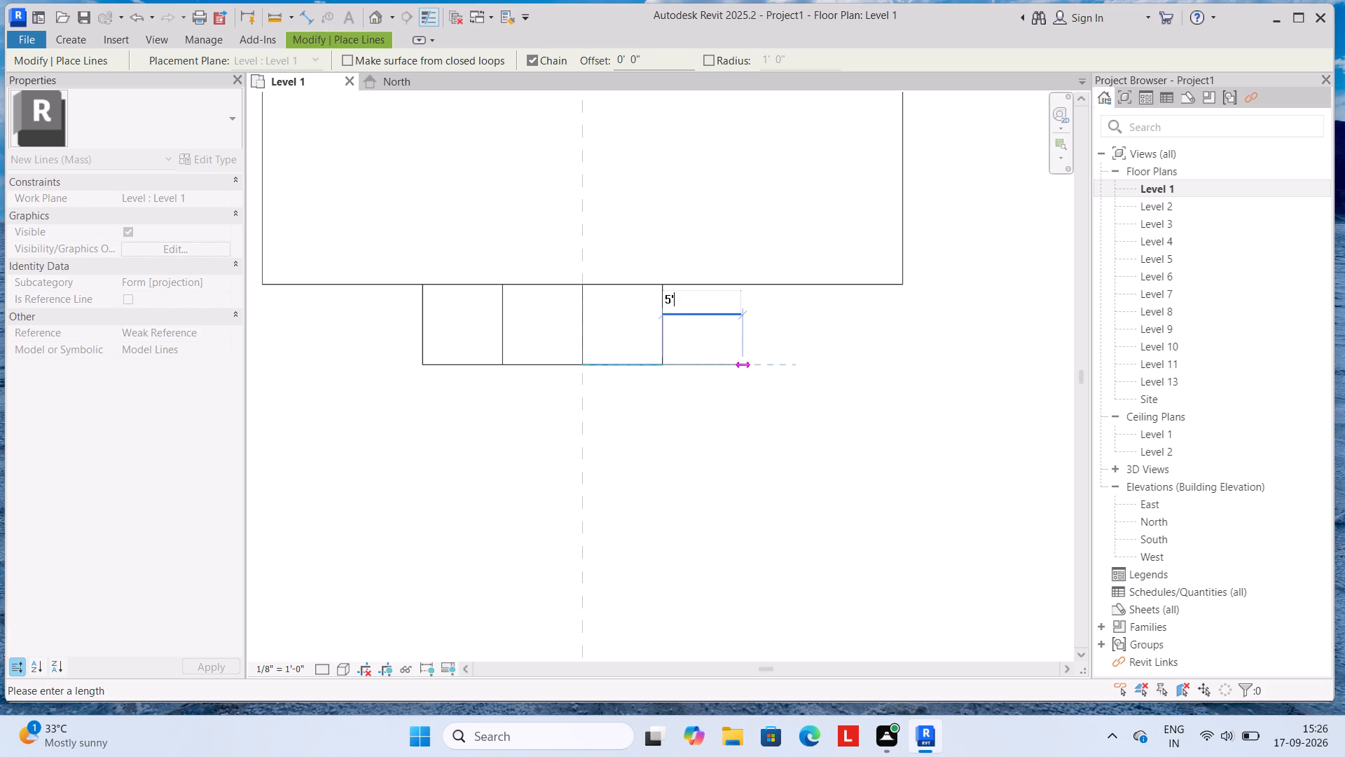
key(Return)
click(744, 287)
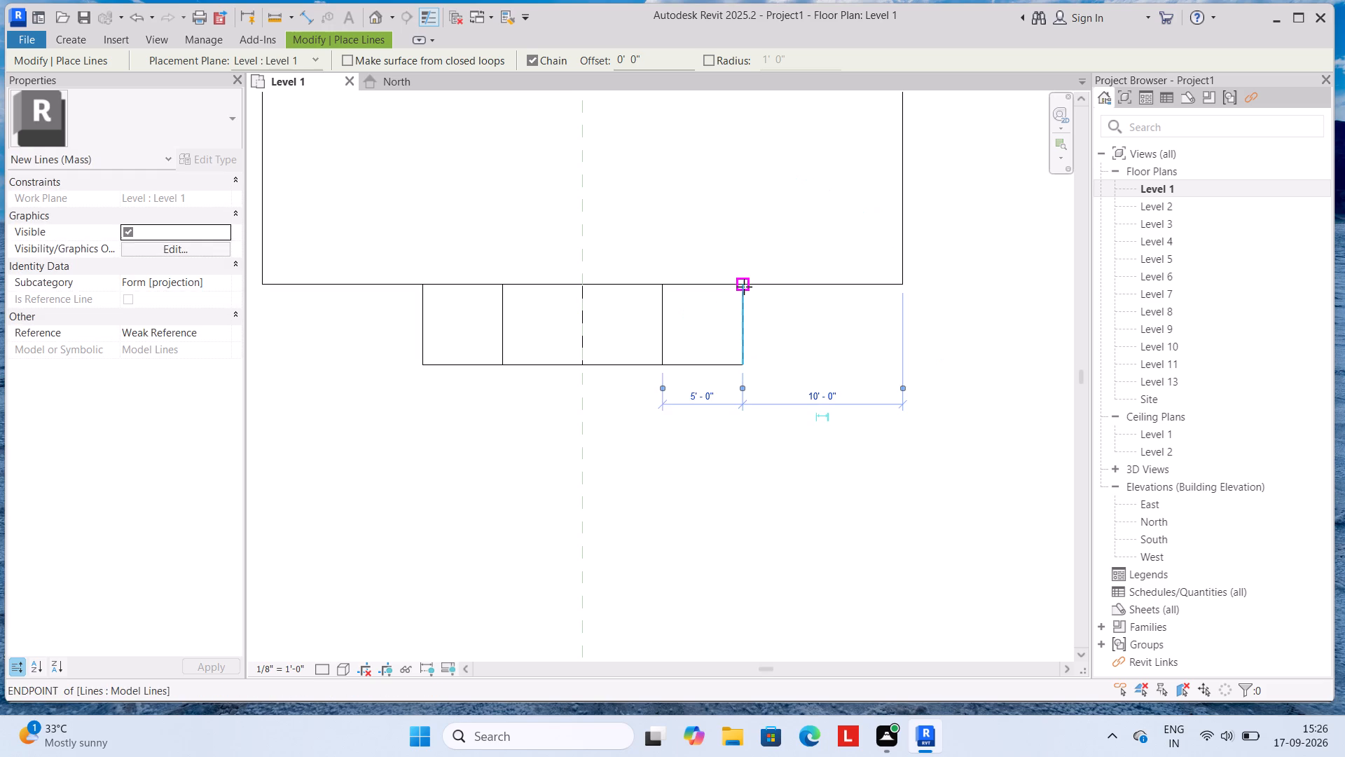
key(Escape)
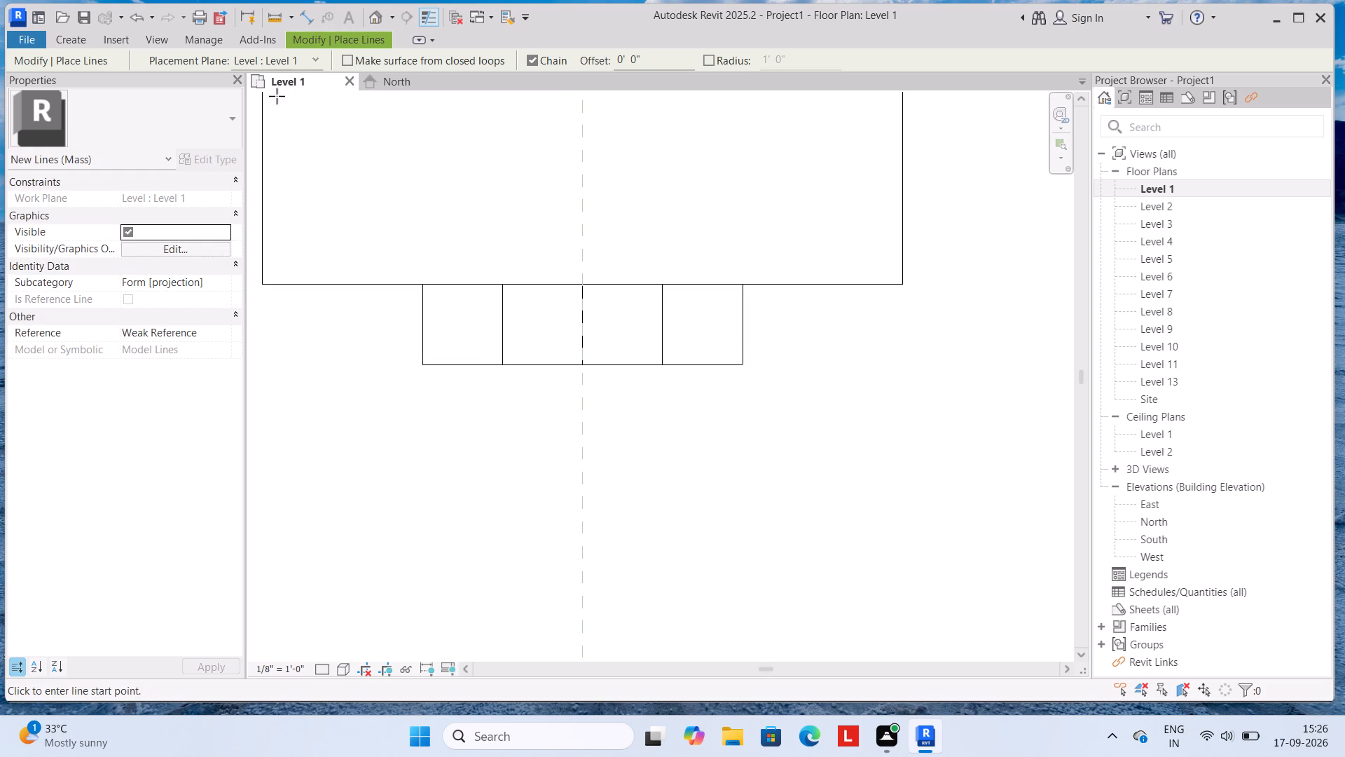
Draw a three-point arc of 5' radius across the westernmost bay, from its northwest to its southeast corner, bulging southwest.
click(349, 39)
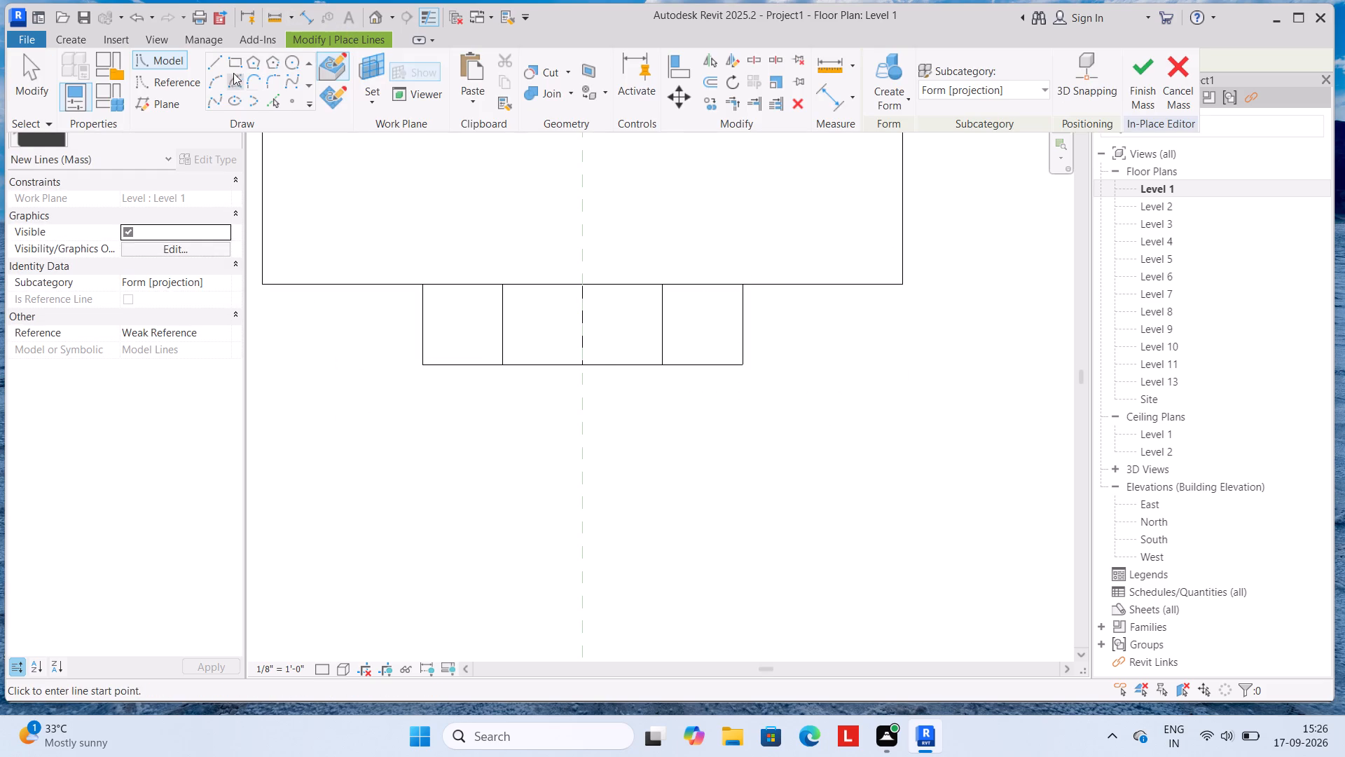
click(209, 79)
click(424, 287)
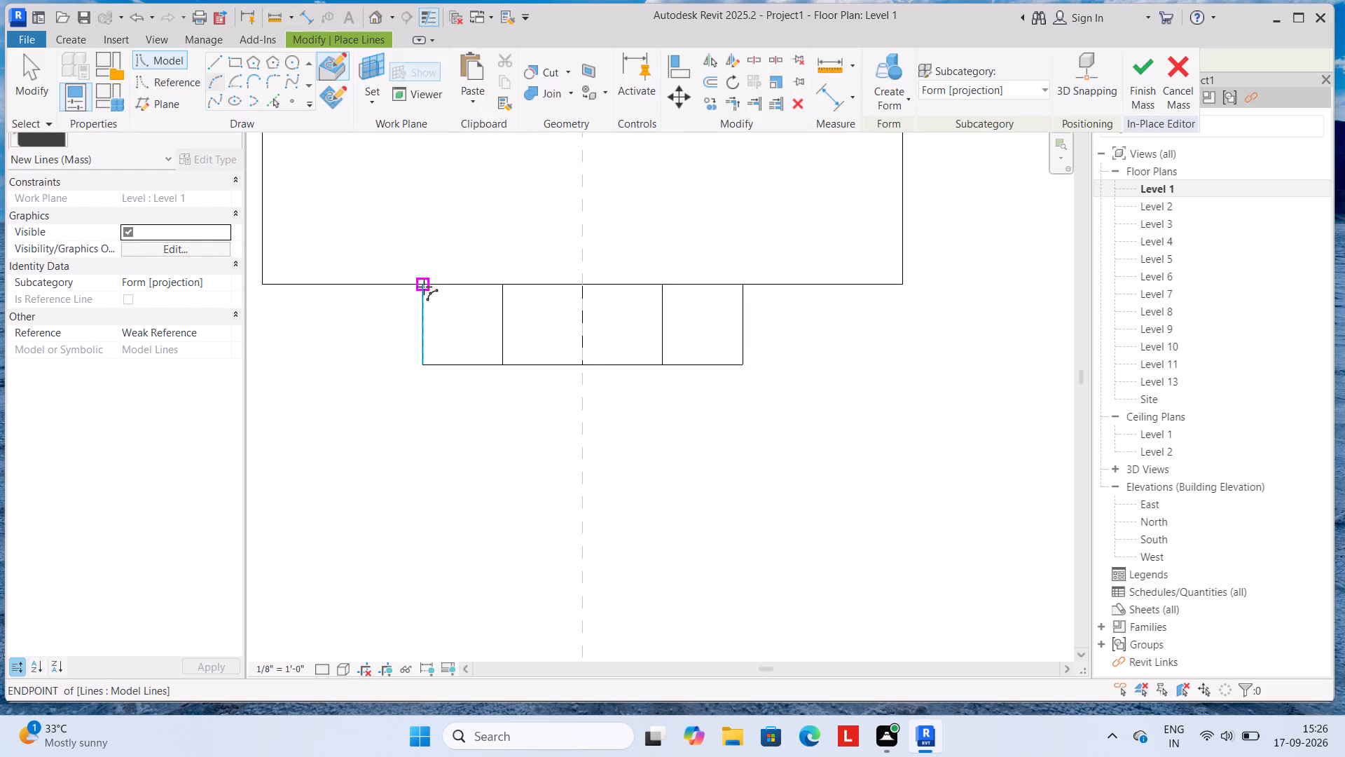
click(501, 364)
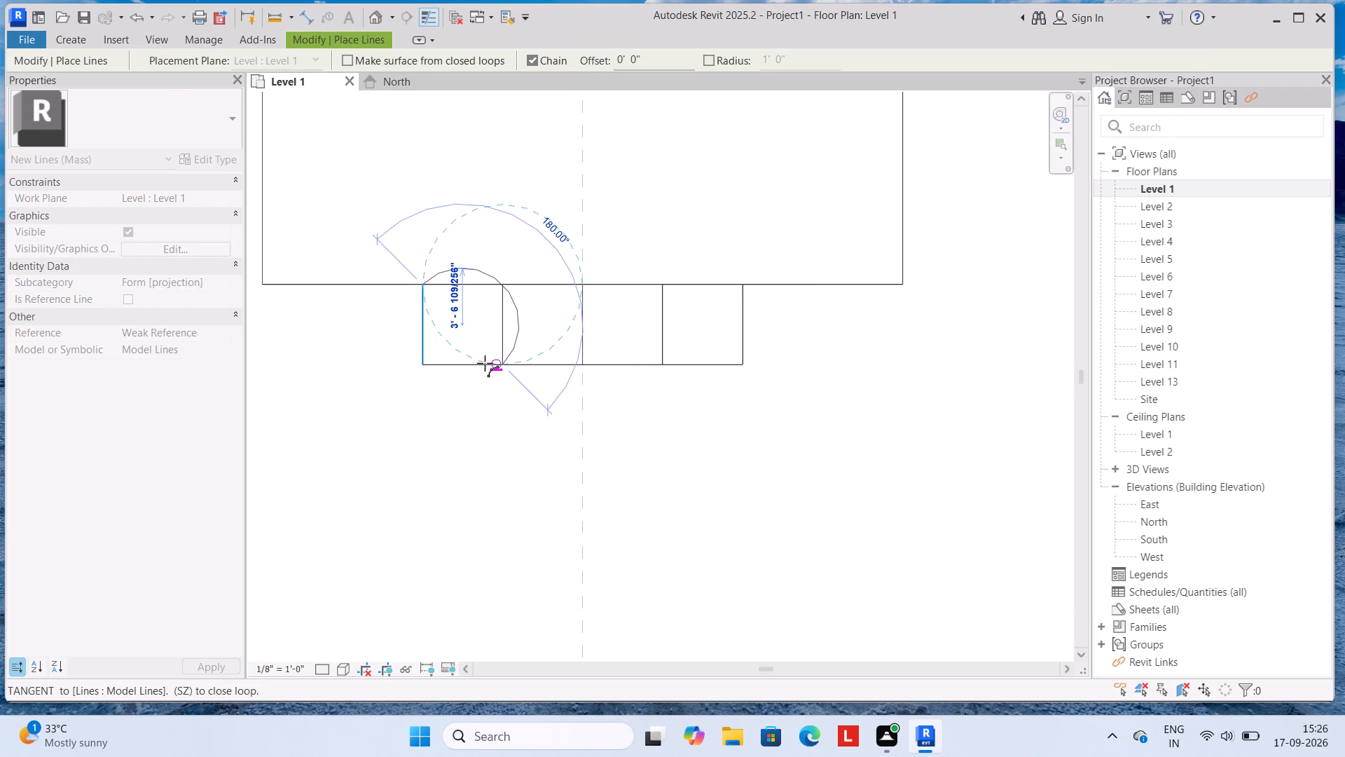
click(484, 364)
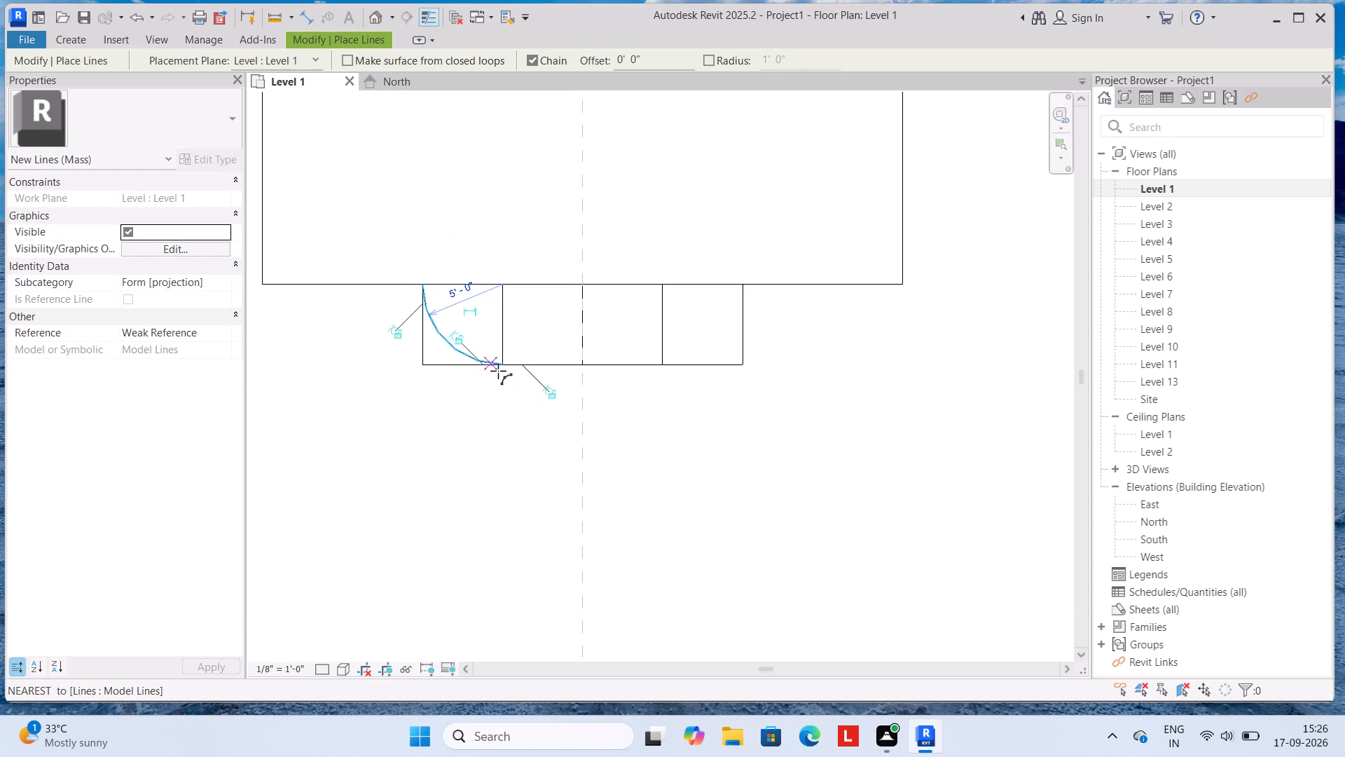
key(Escape)
Draw a south-bulging arc of about 5'-5" radius across the two middle bays, between their outer south corners.
click(301, 34)
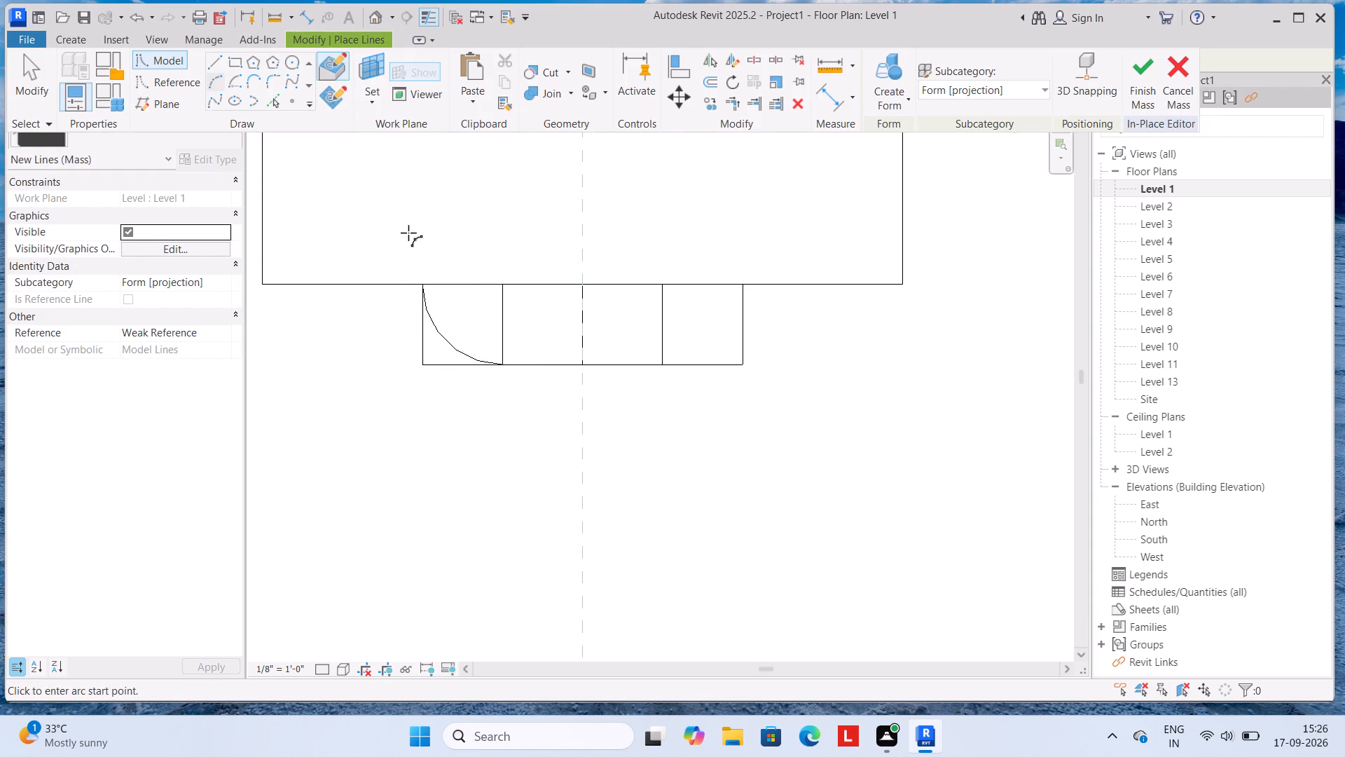
click(509, 367)
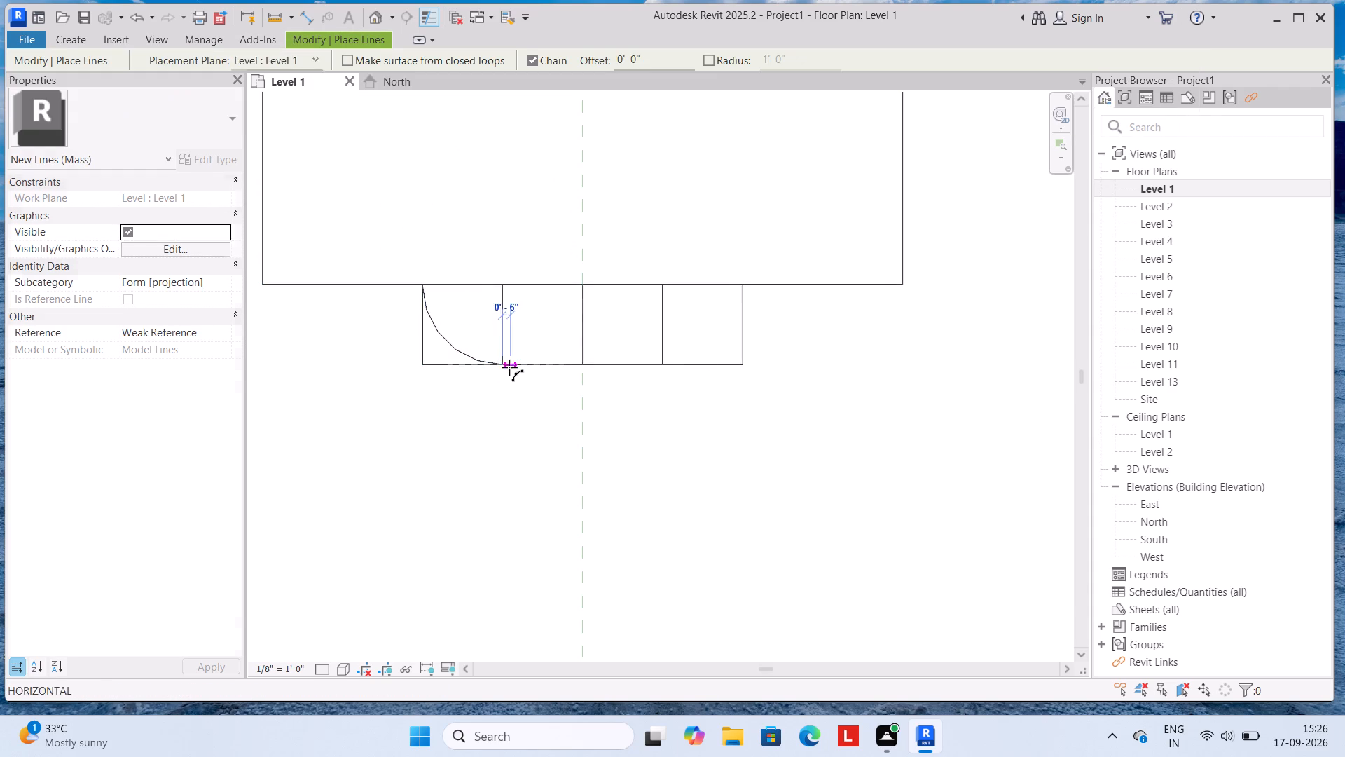
click(659, 363)
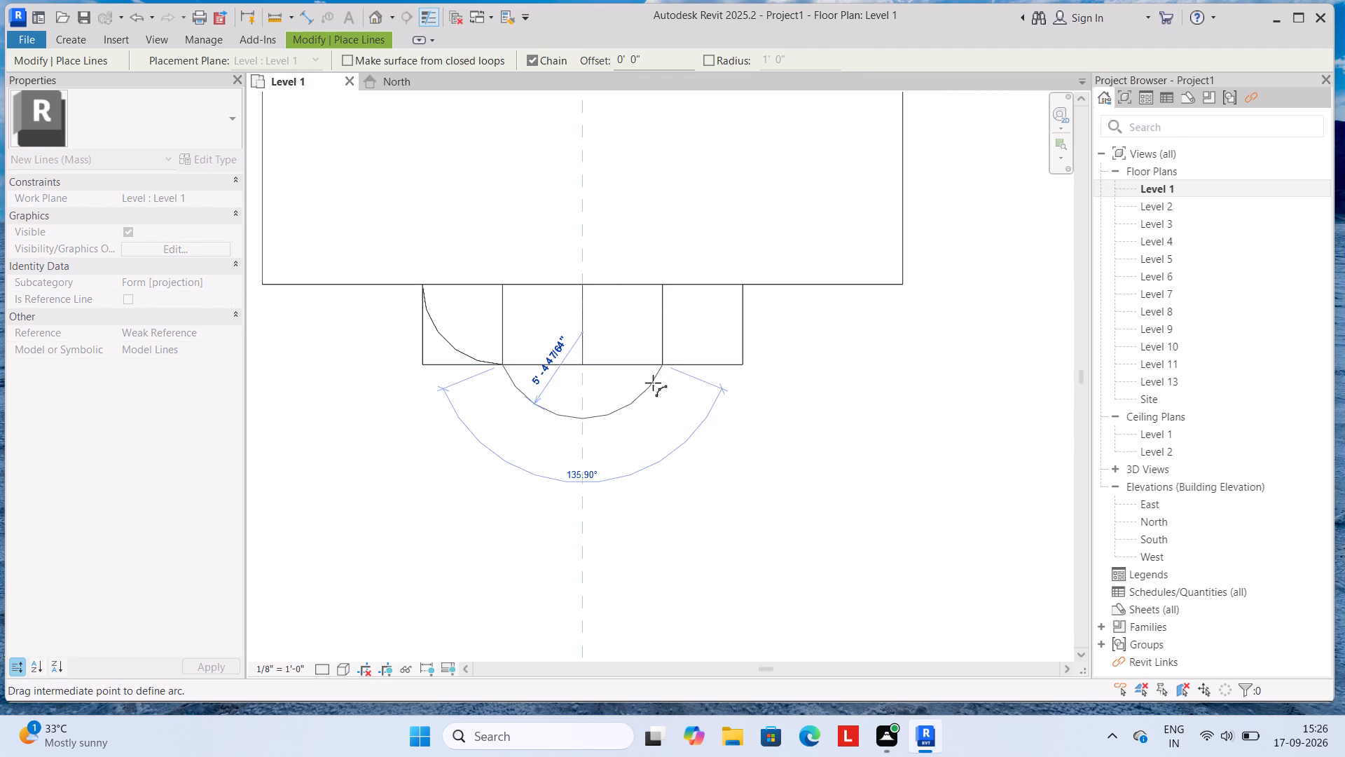
click(653, 383)
key(Escape)
Draw a 5' radius arc across the easternmost bay, from its southwest to its northeast corner, bulging southeast.
drag(661, 367, 670, 359)
click(739, 289)
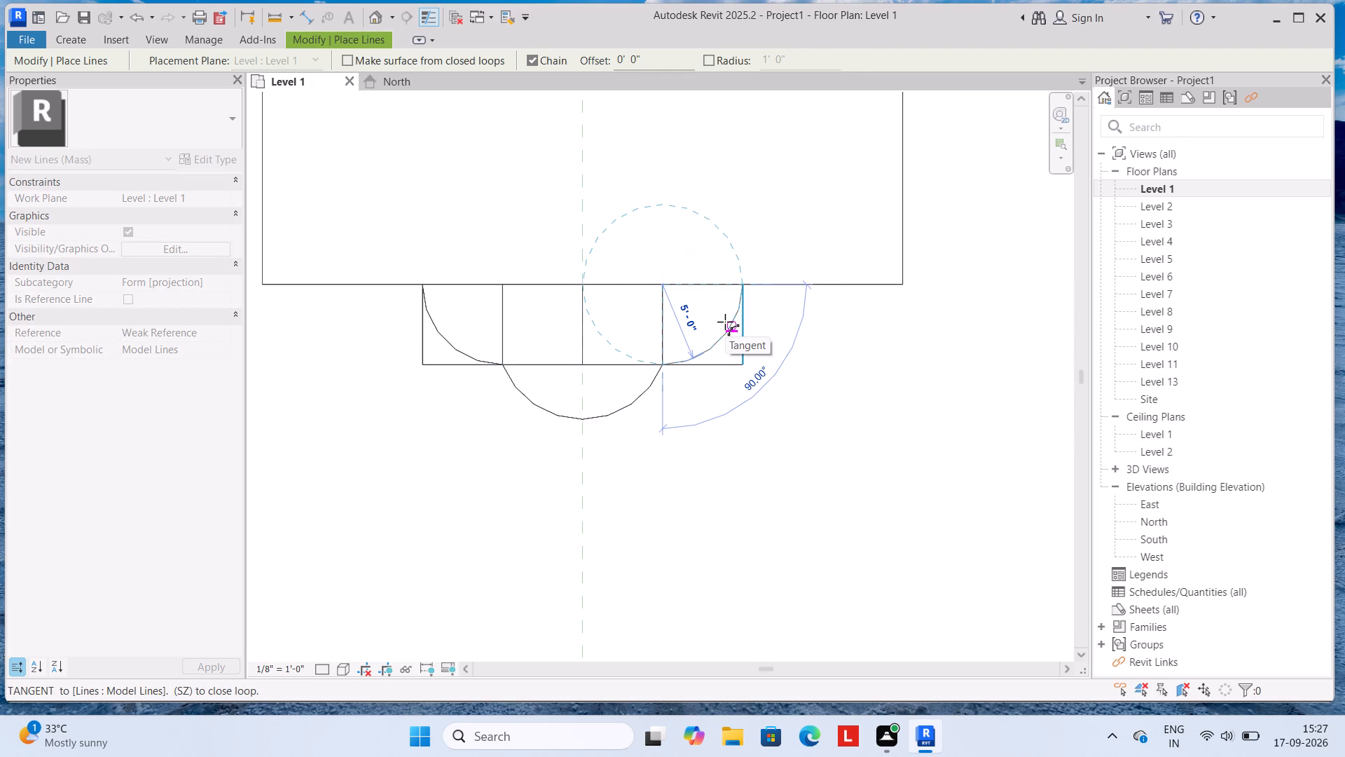
click(725, 322)
key(Escape)
key(Escape)
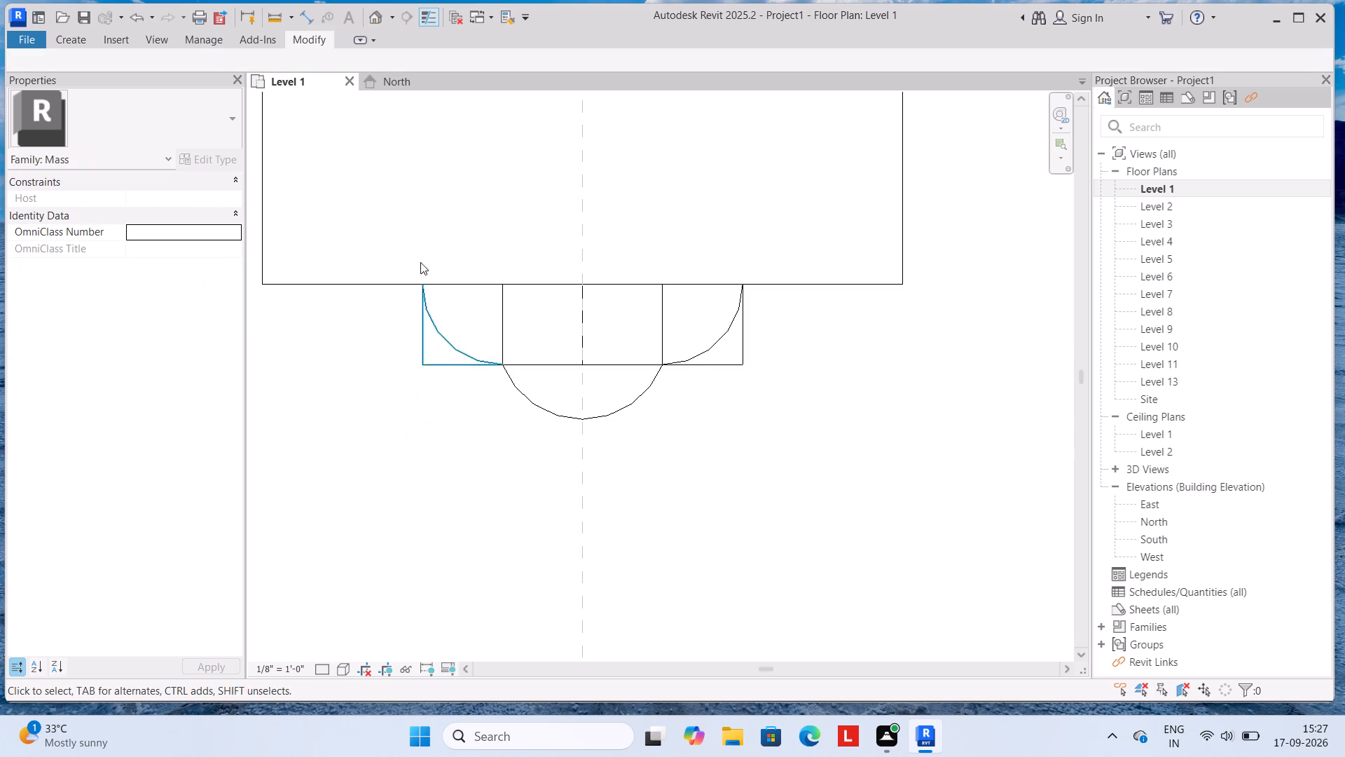
Split the westernmost bay's west line about 1'-8" from its north end and 1'-1" from its south end, and its south line about 1'-5" from the corner.
click(307, 36)
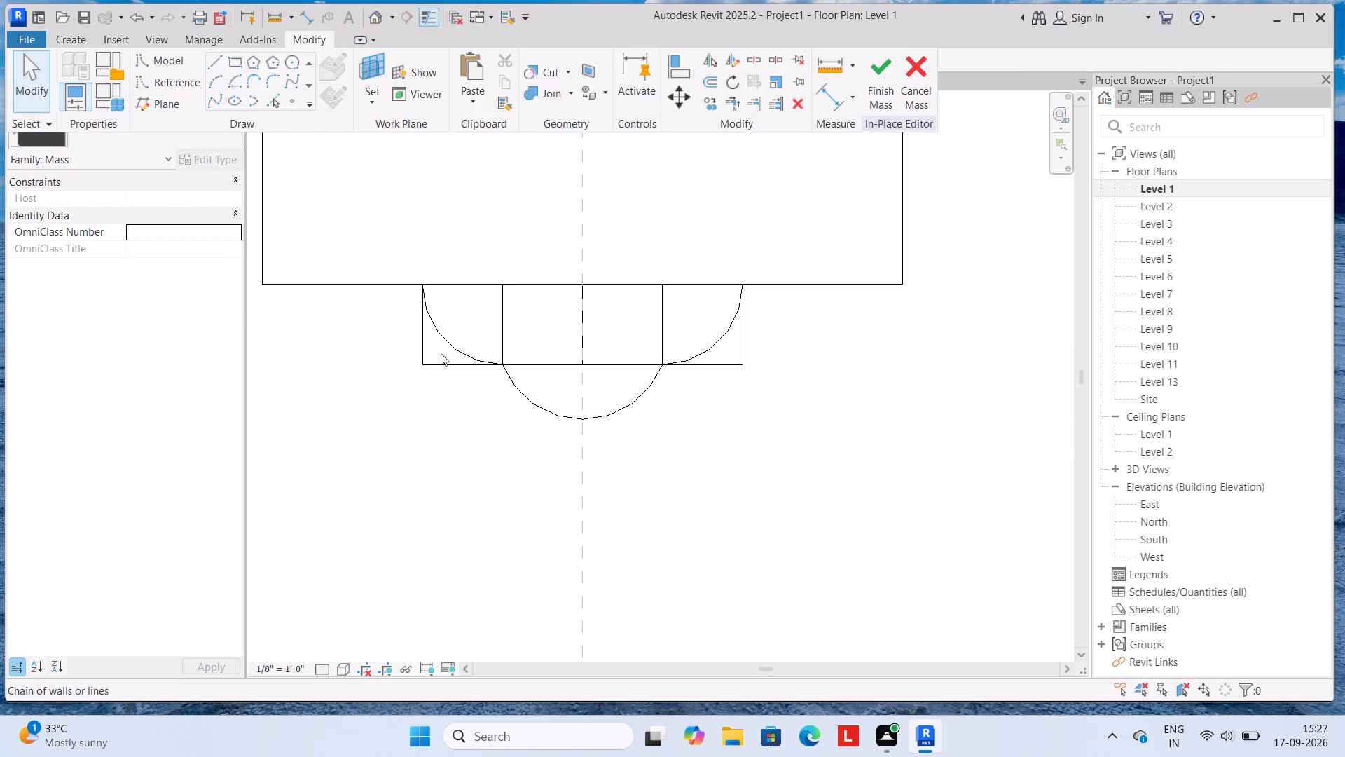
click(318, 35)
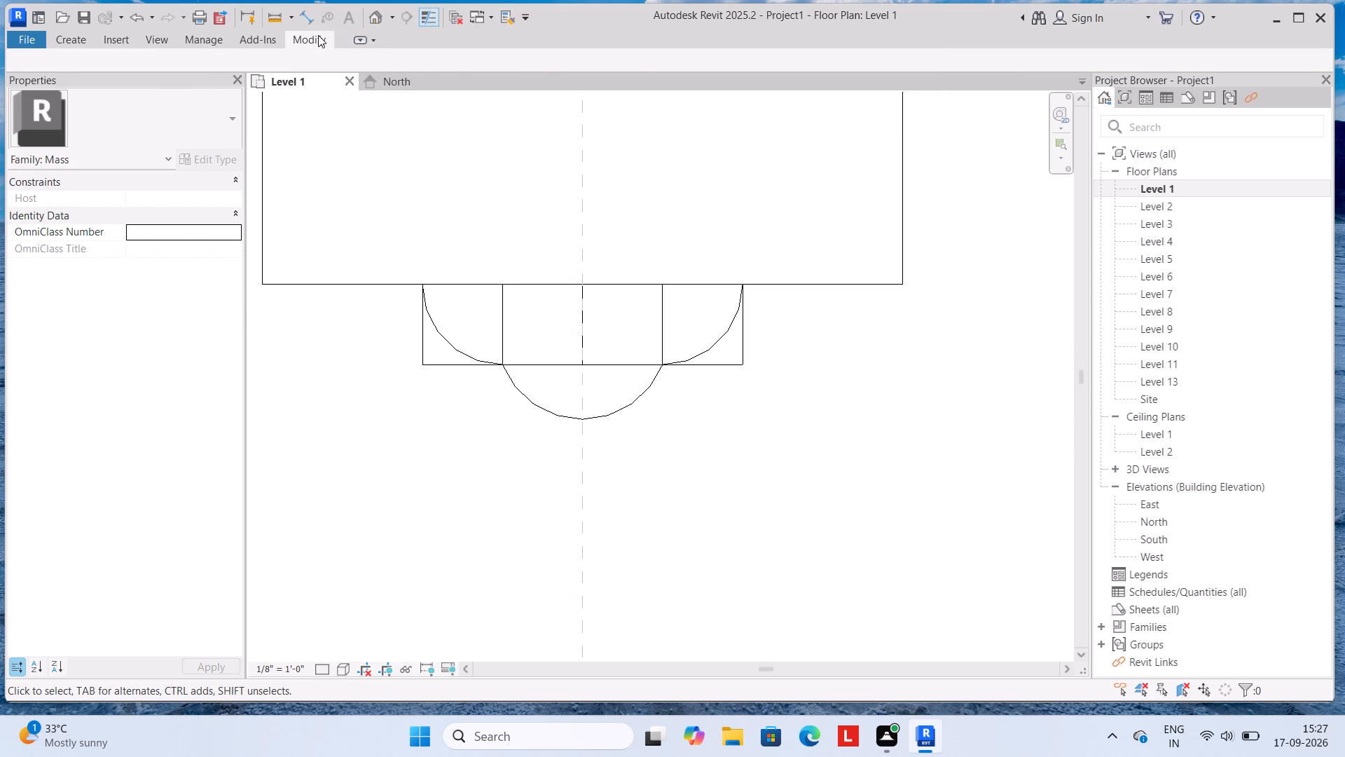
click(754, 56)
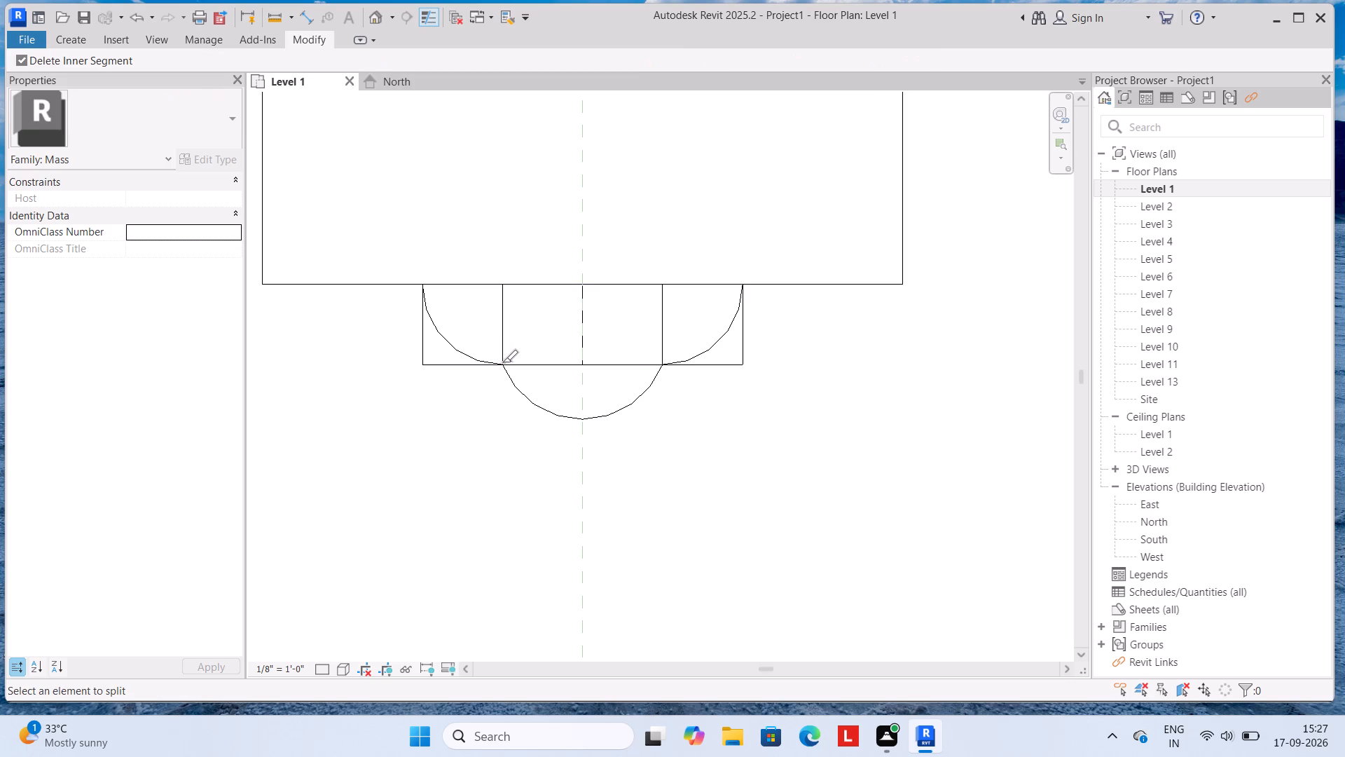
scroll(482, 371, up, 2)
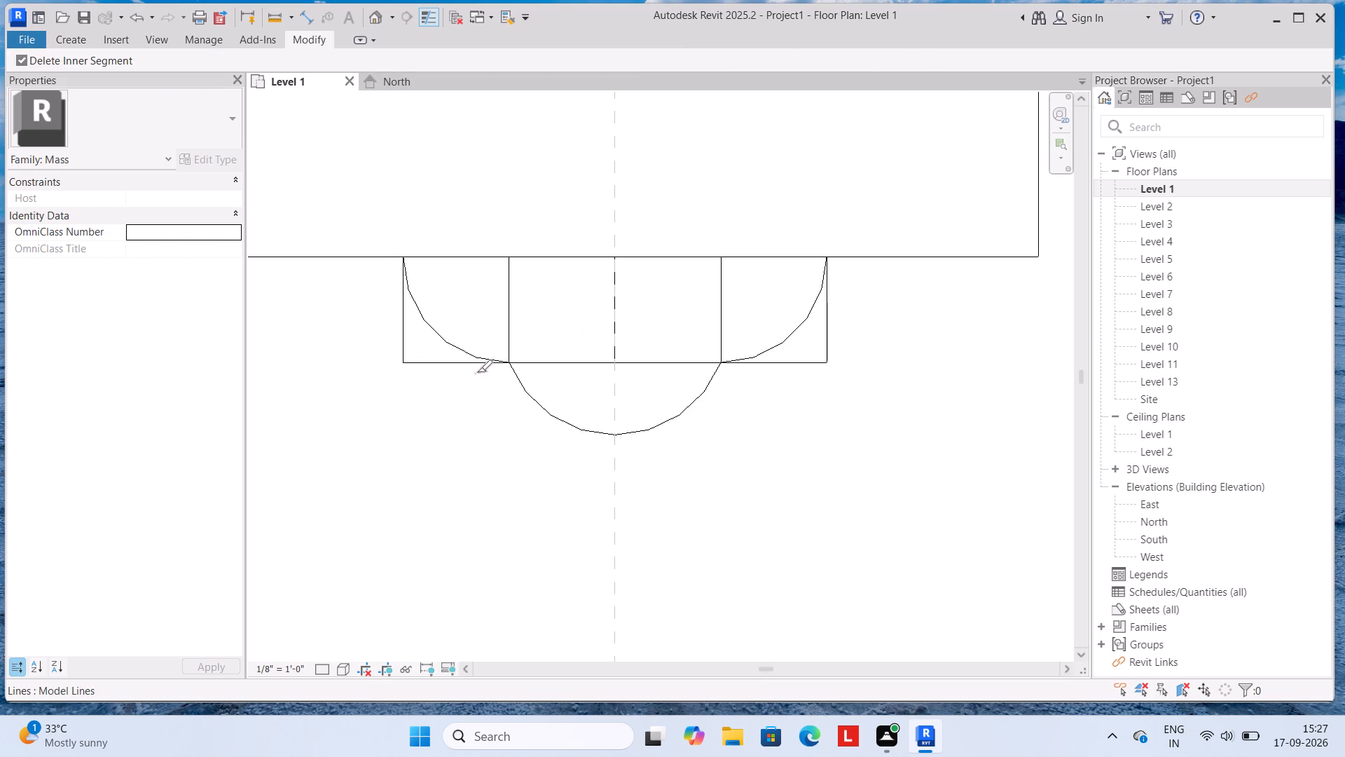
scroll(422, 260, up, 3)
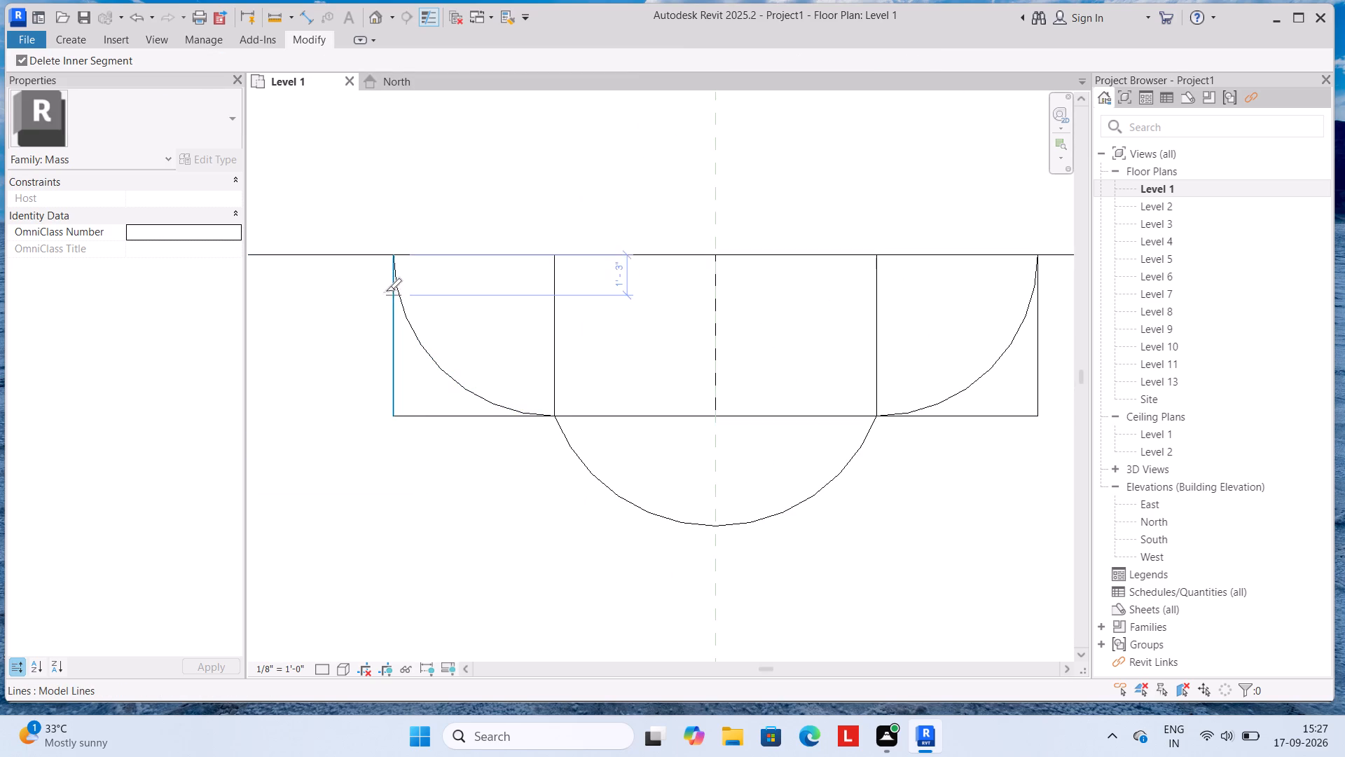
scroll(392, 273, up, 2)
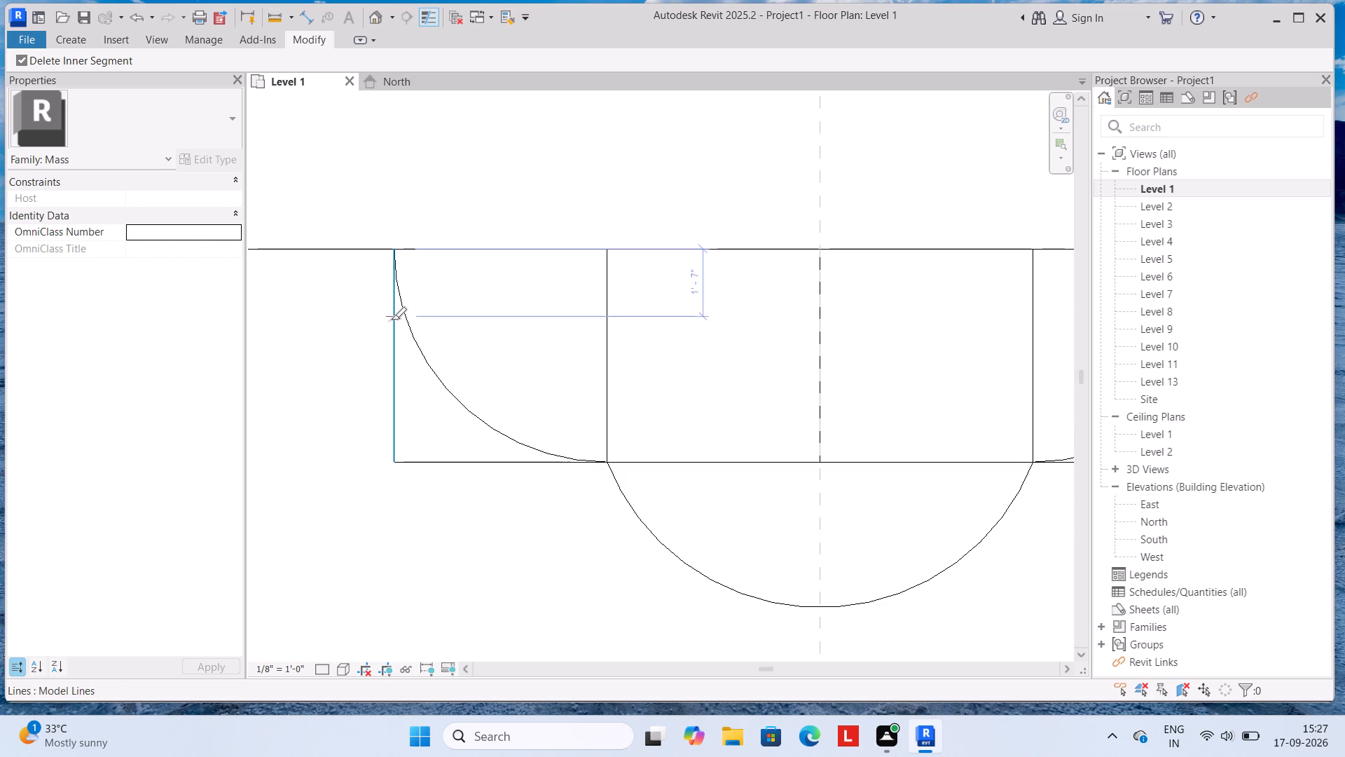
click(391, 320)
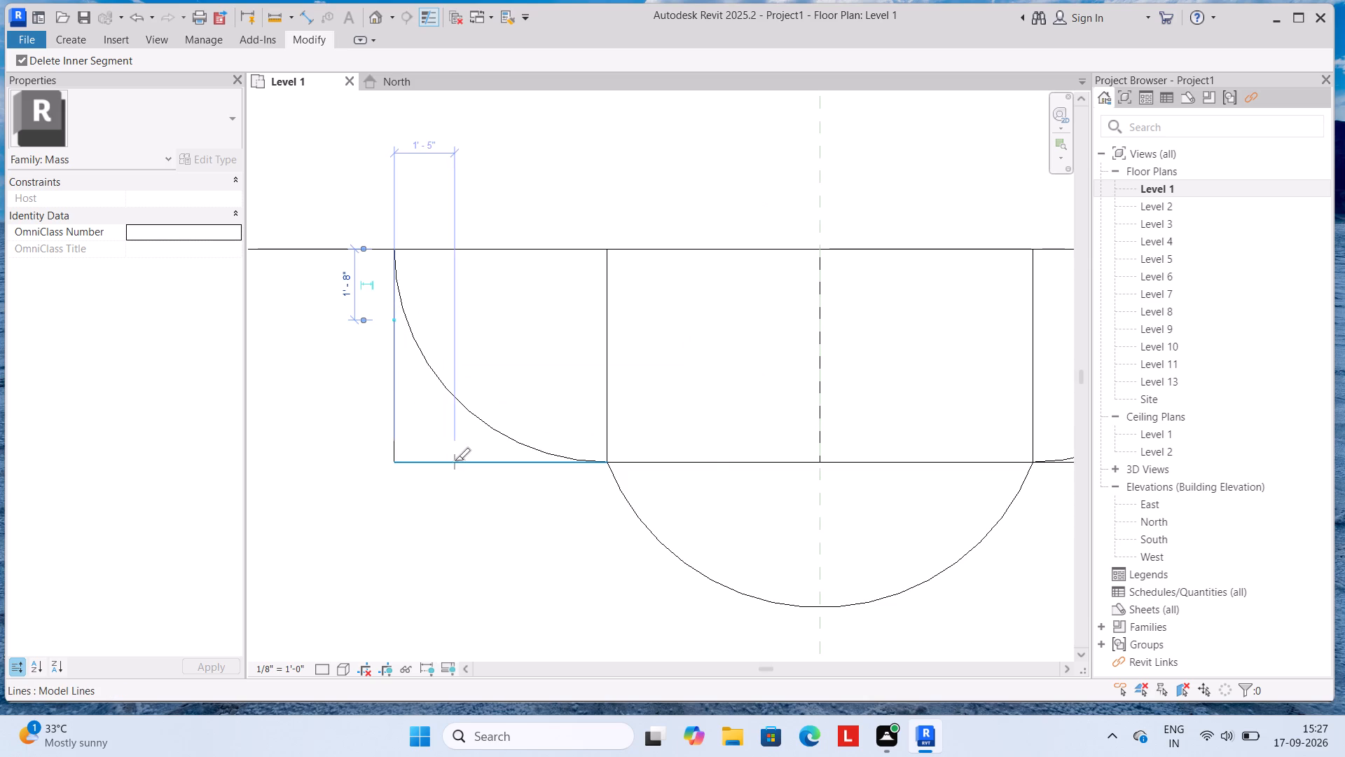
click(455, 461)
key(Escape)
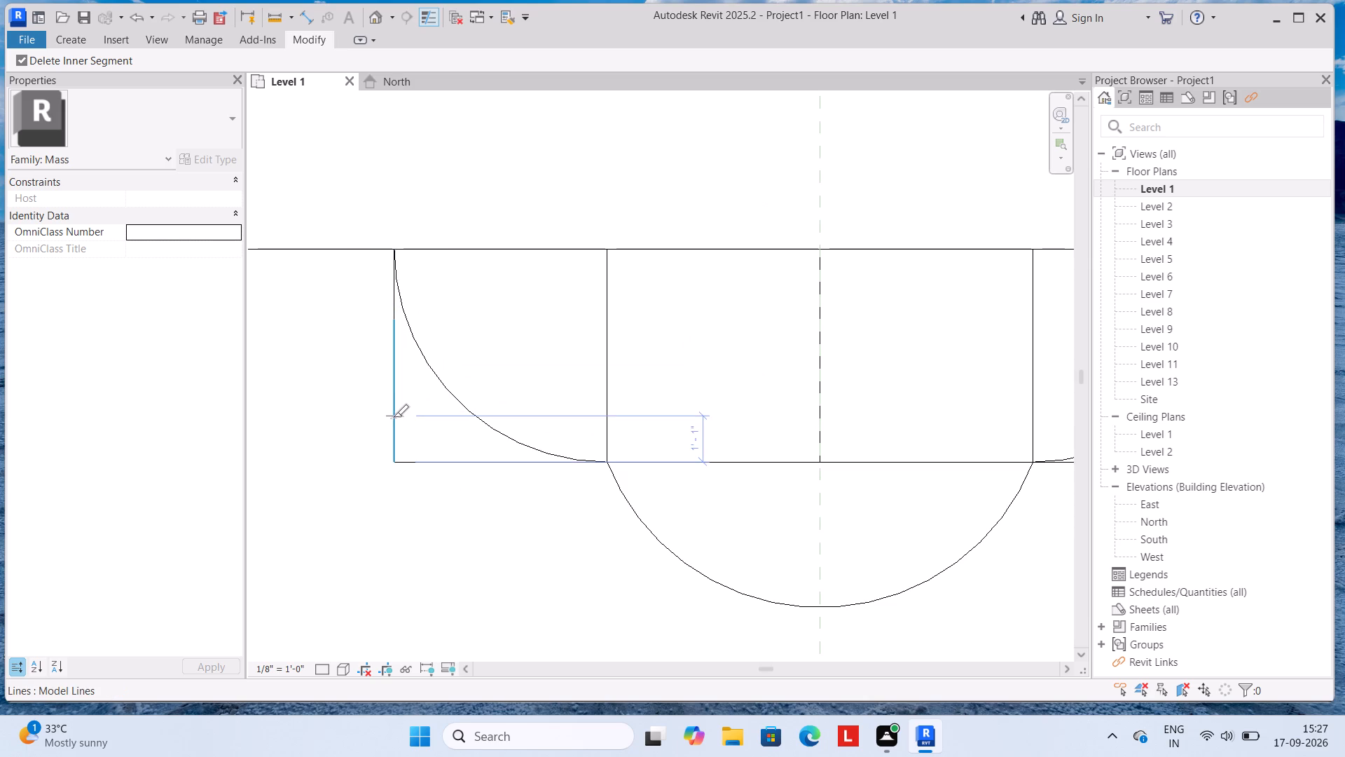
click(393, 417)
key(Escape)
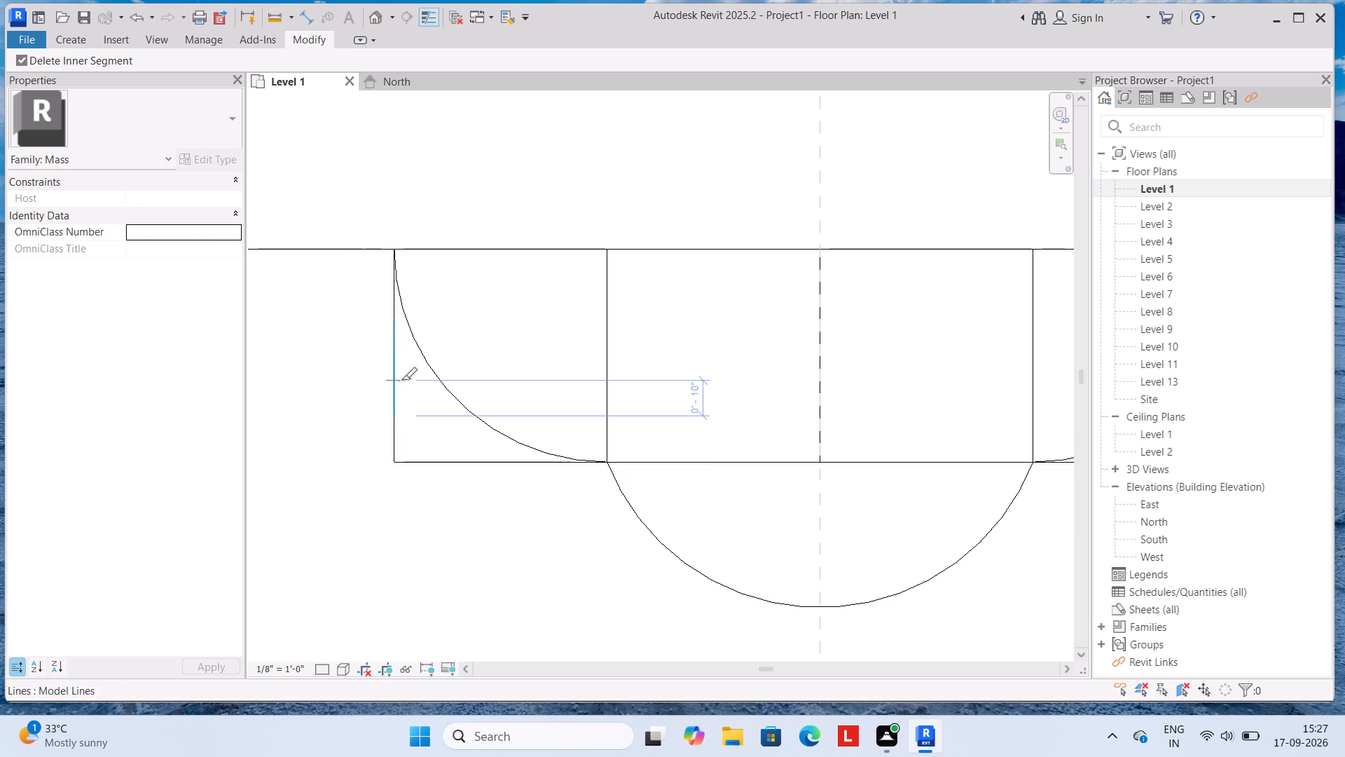
key(Escape)
click(392, 451)
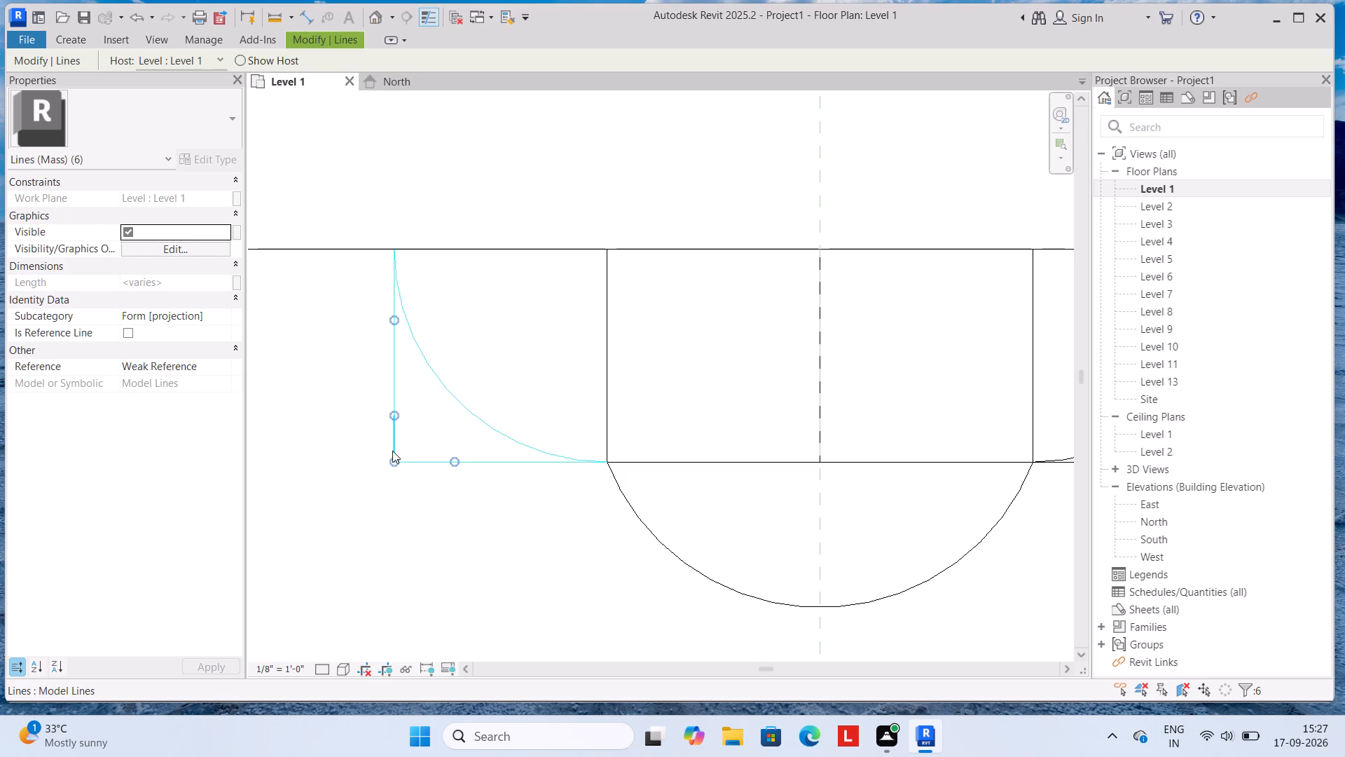
key(Escape)
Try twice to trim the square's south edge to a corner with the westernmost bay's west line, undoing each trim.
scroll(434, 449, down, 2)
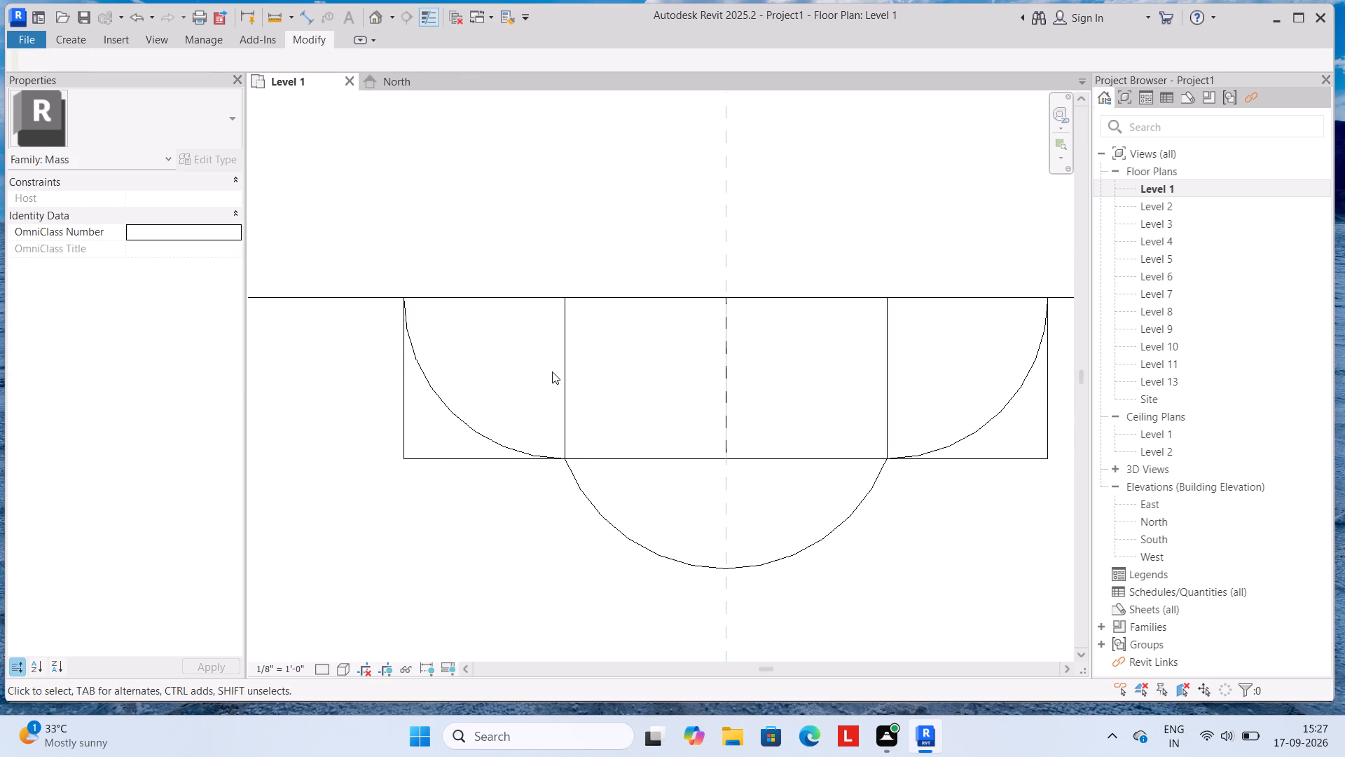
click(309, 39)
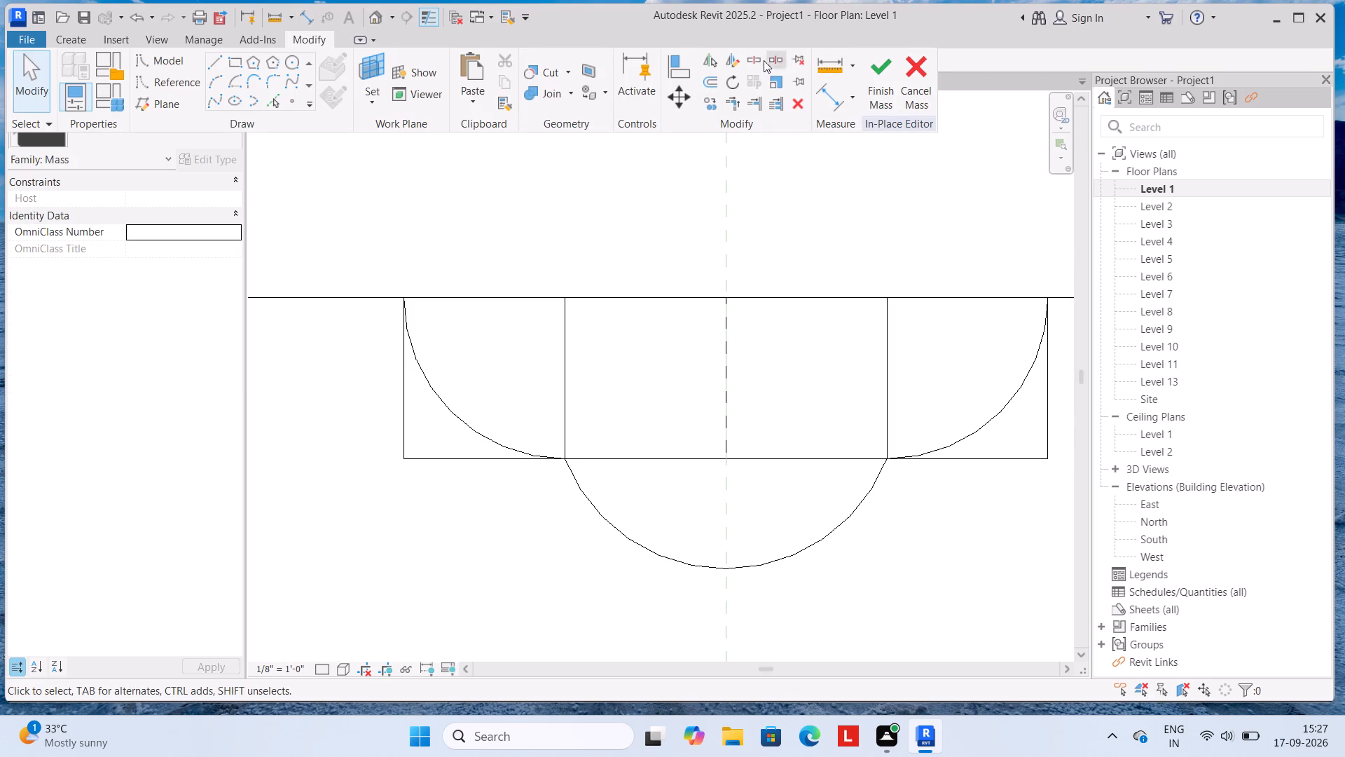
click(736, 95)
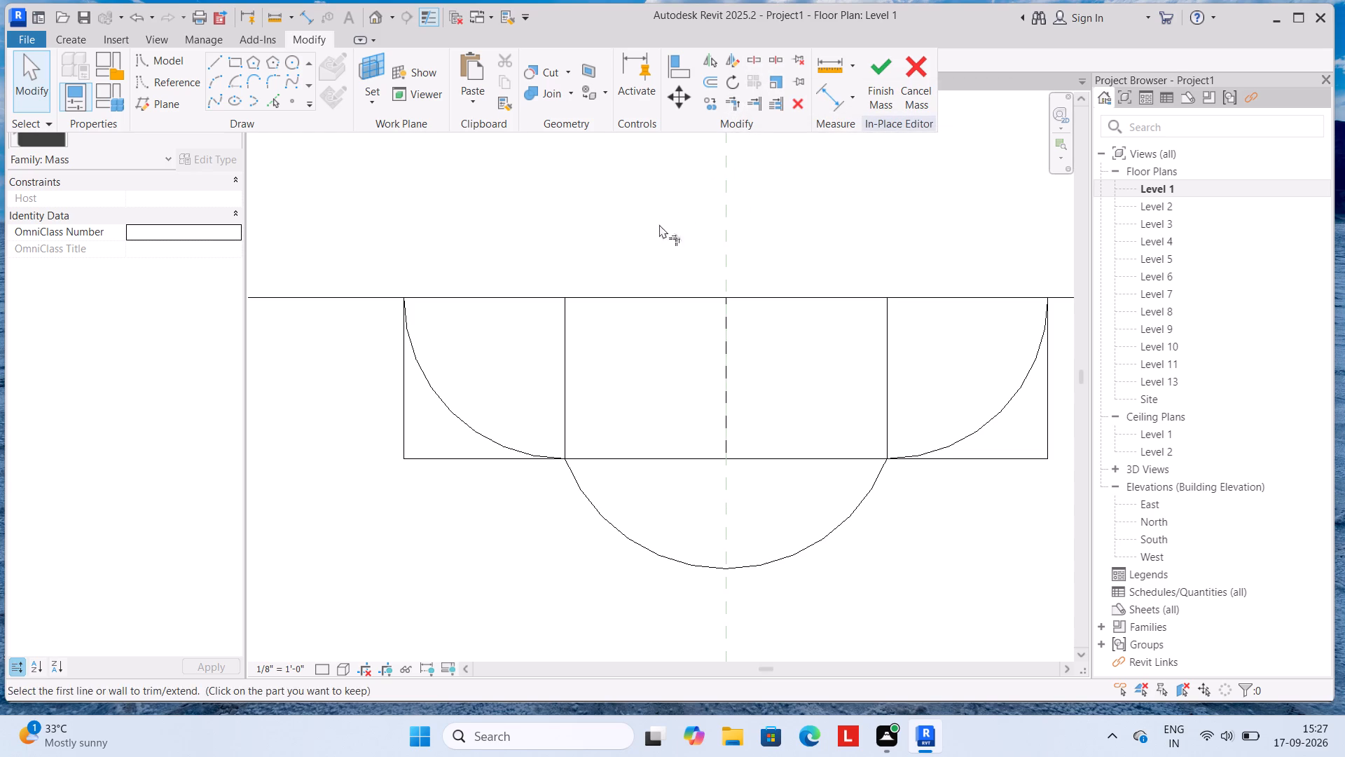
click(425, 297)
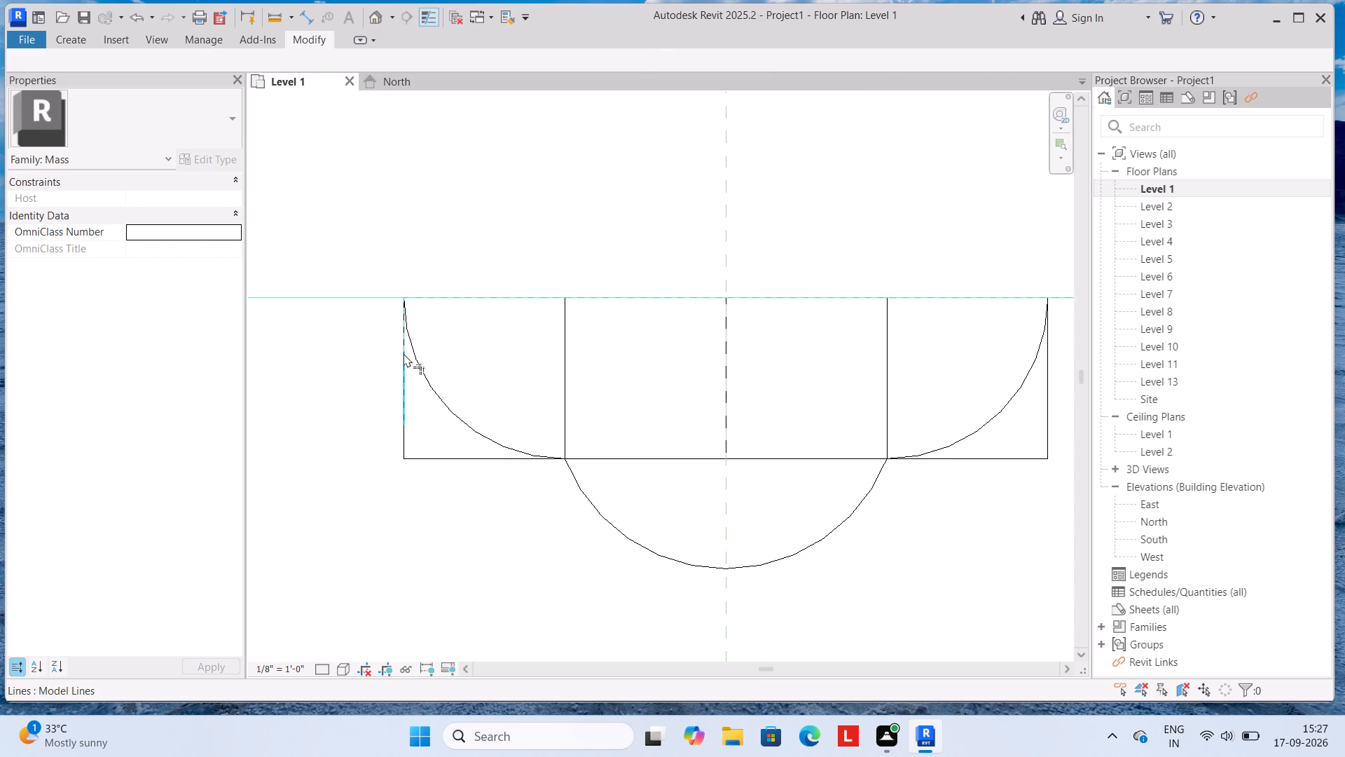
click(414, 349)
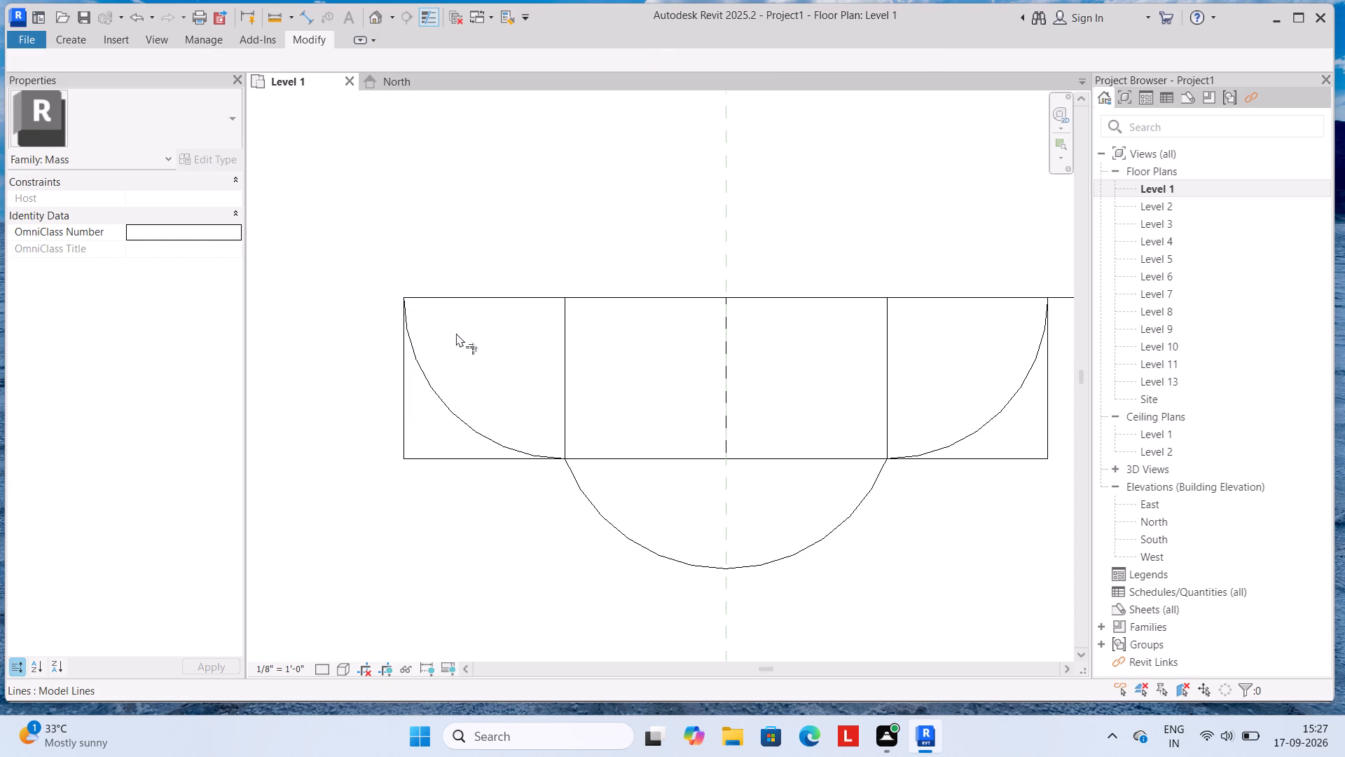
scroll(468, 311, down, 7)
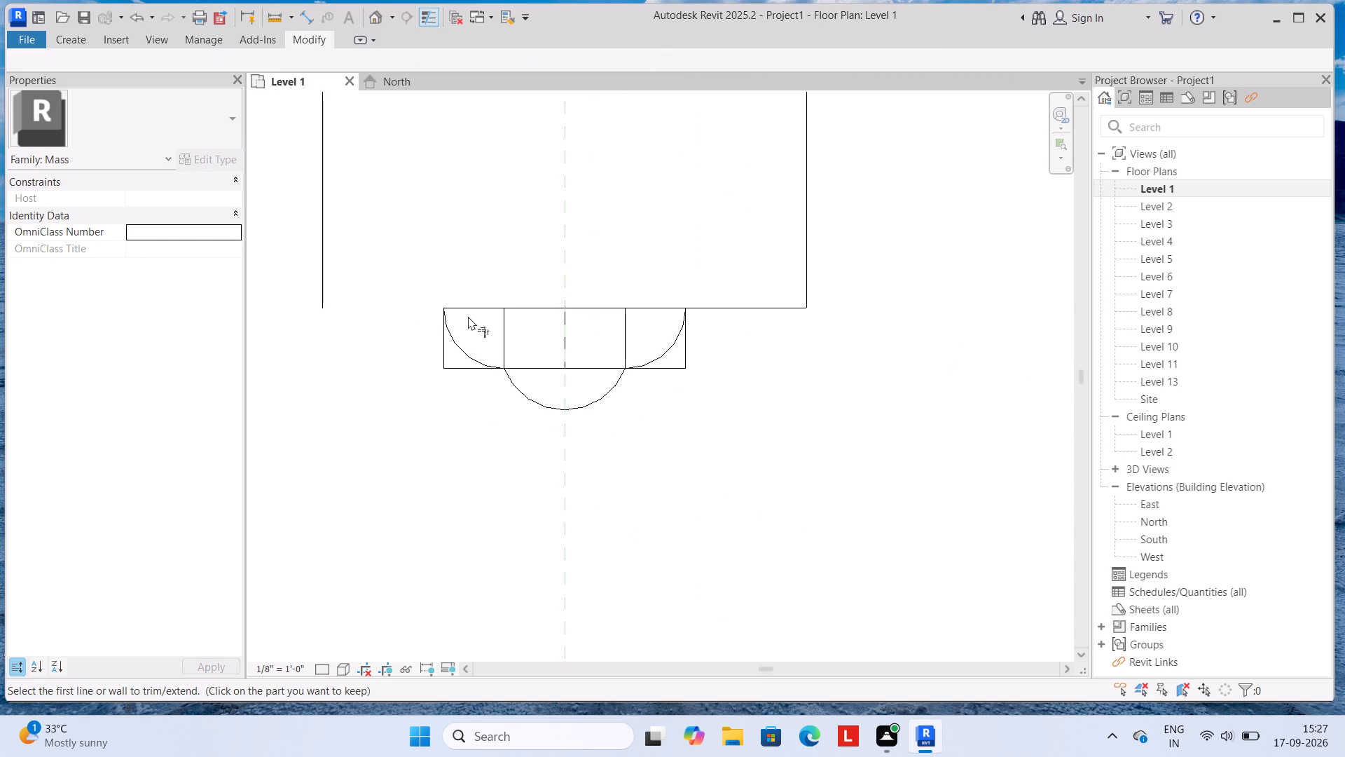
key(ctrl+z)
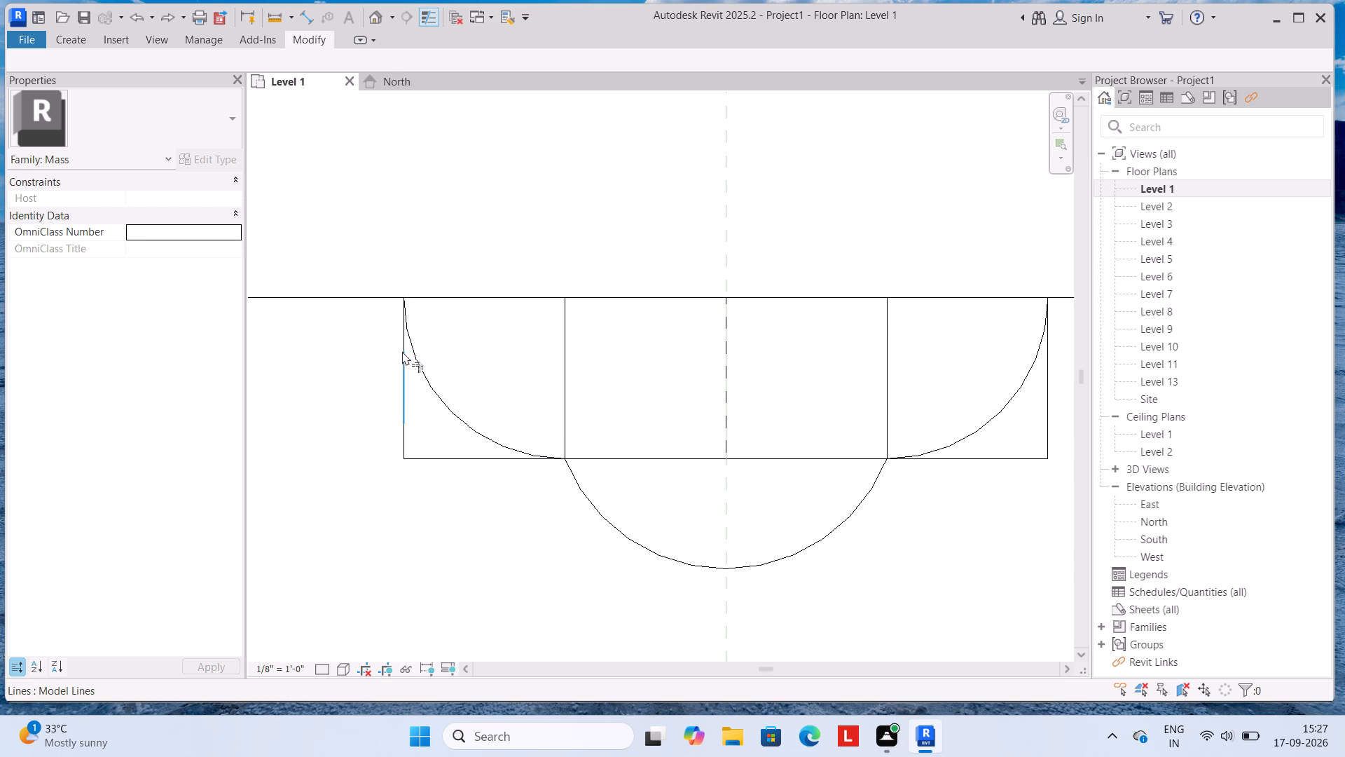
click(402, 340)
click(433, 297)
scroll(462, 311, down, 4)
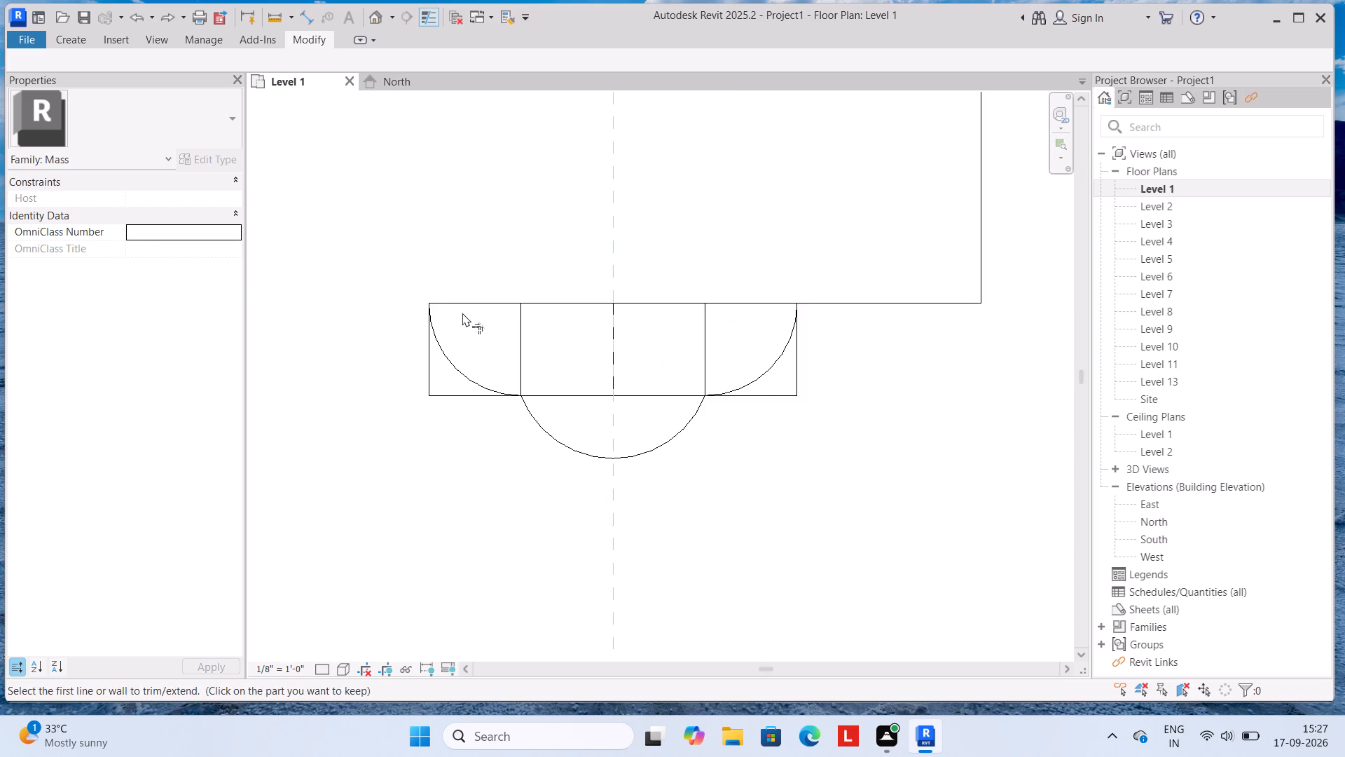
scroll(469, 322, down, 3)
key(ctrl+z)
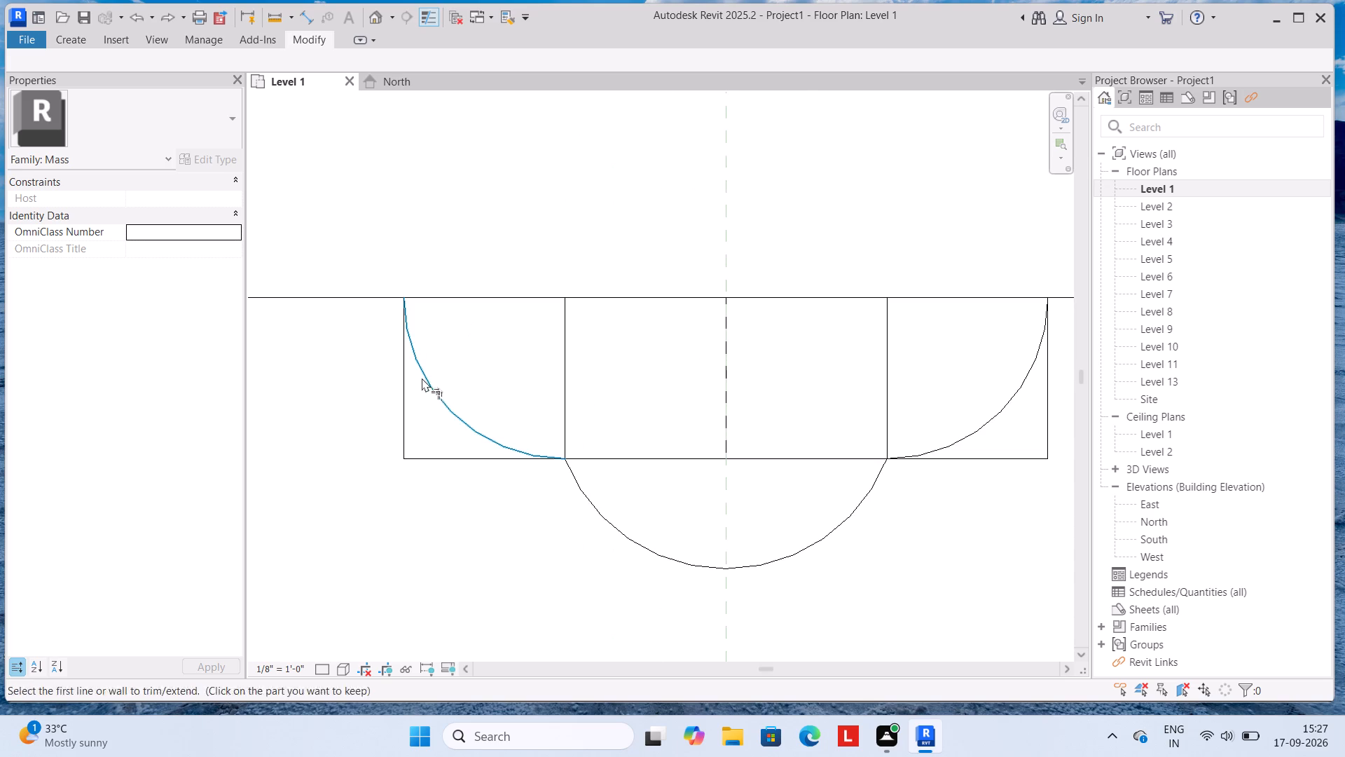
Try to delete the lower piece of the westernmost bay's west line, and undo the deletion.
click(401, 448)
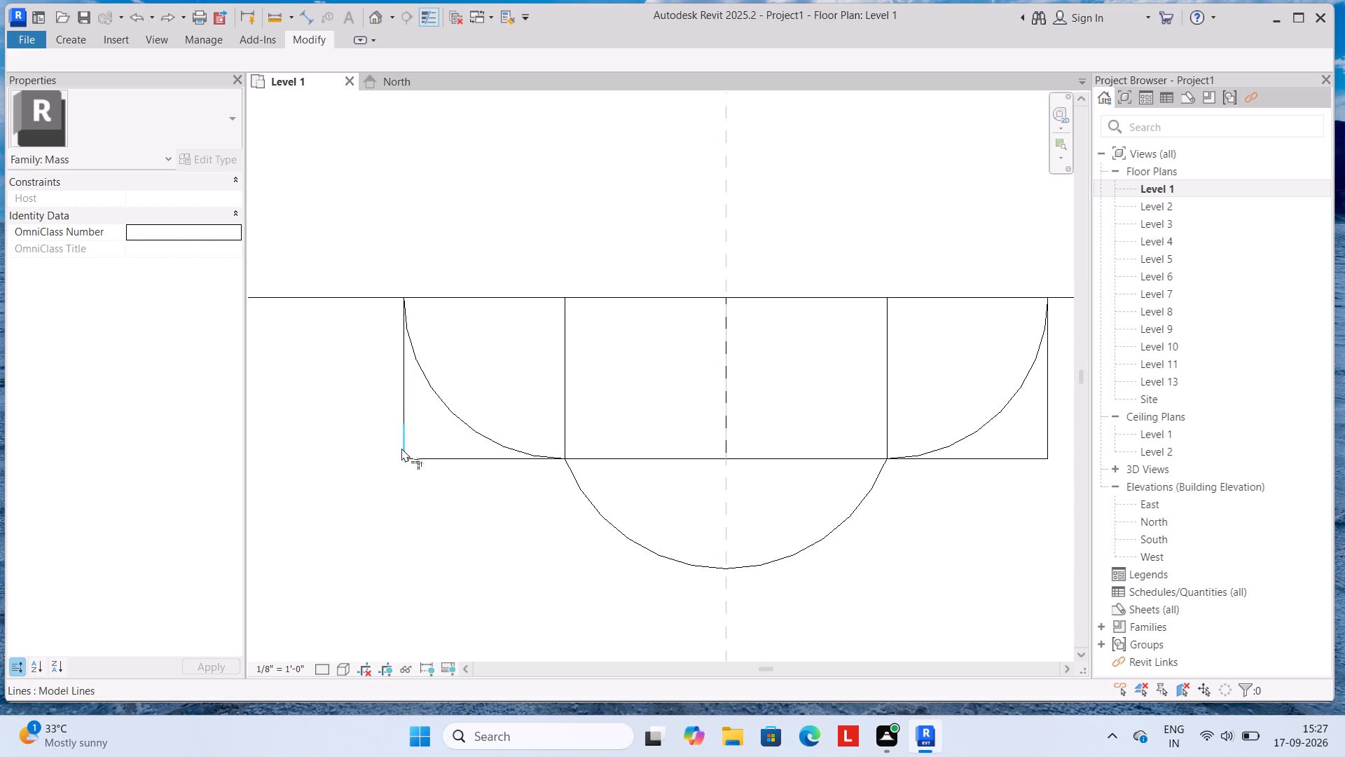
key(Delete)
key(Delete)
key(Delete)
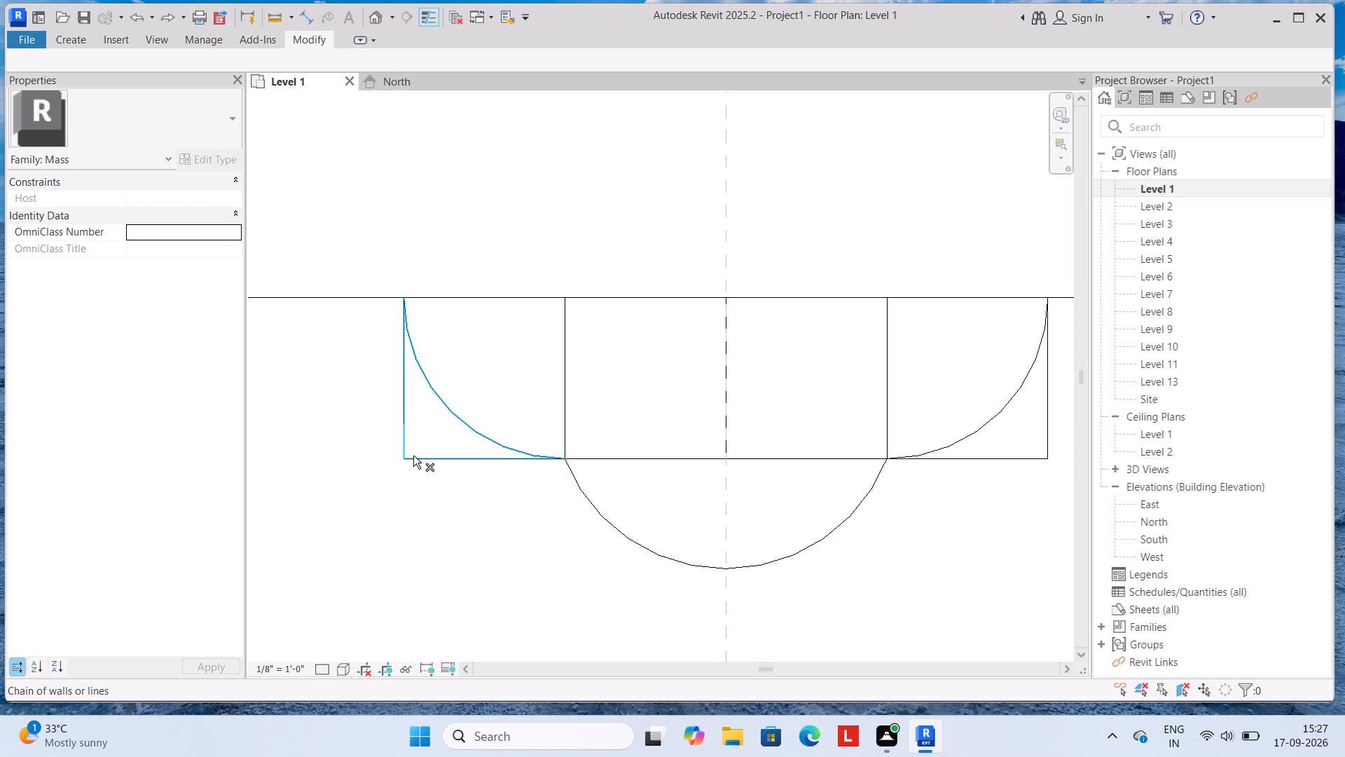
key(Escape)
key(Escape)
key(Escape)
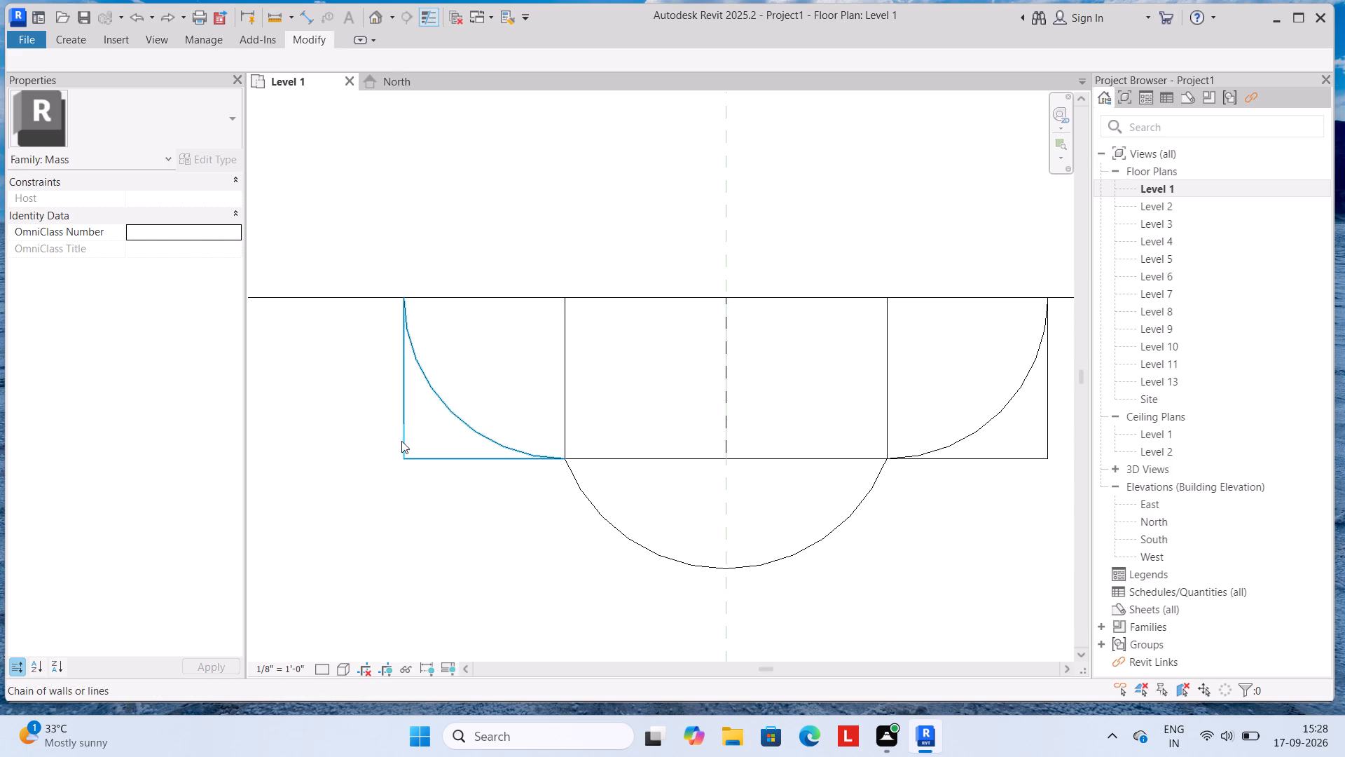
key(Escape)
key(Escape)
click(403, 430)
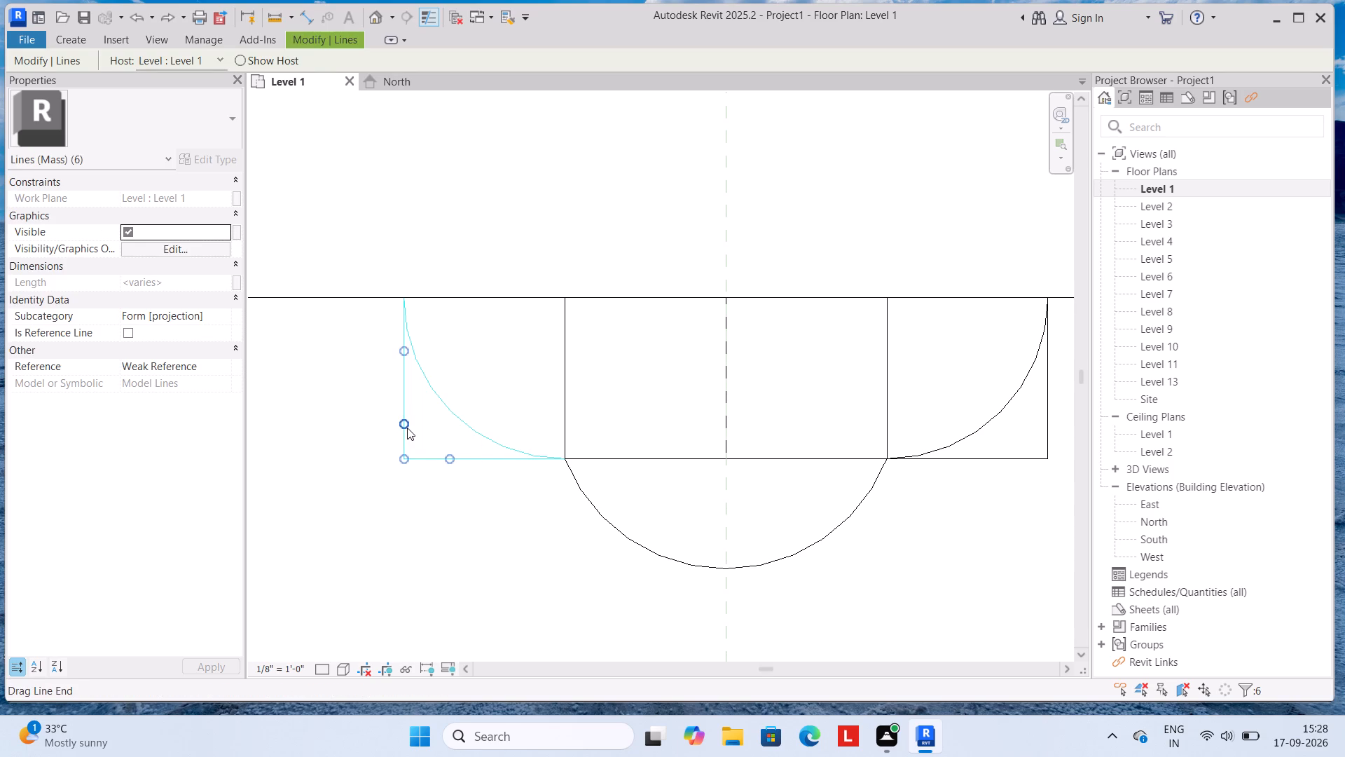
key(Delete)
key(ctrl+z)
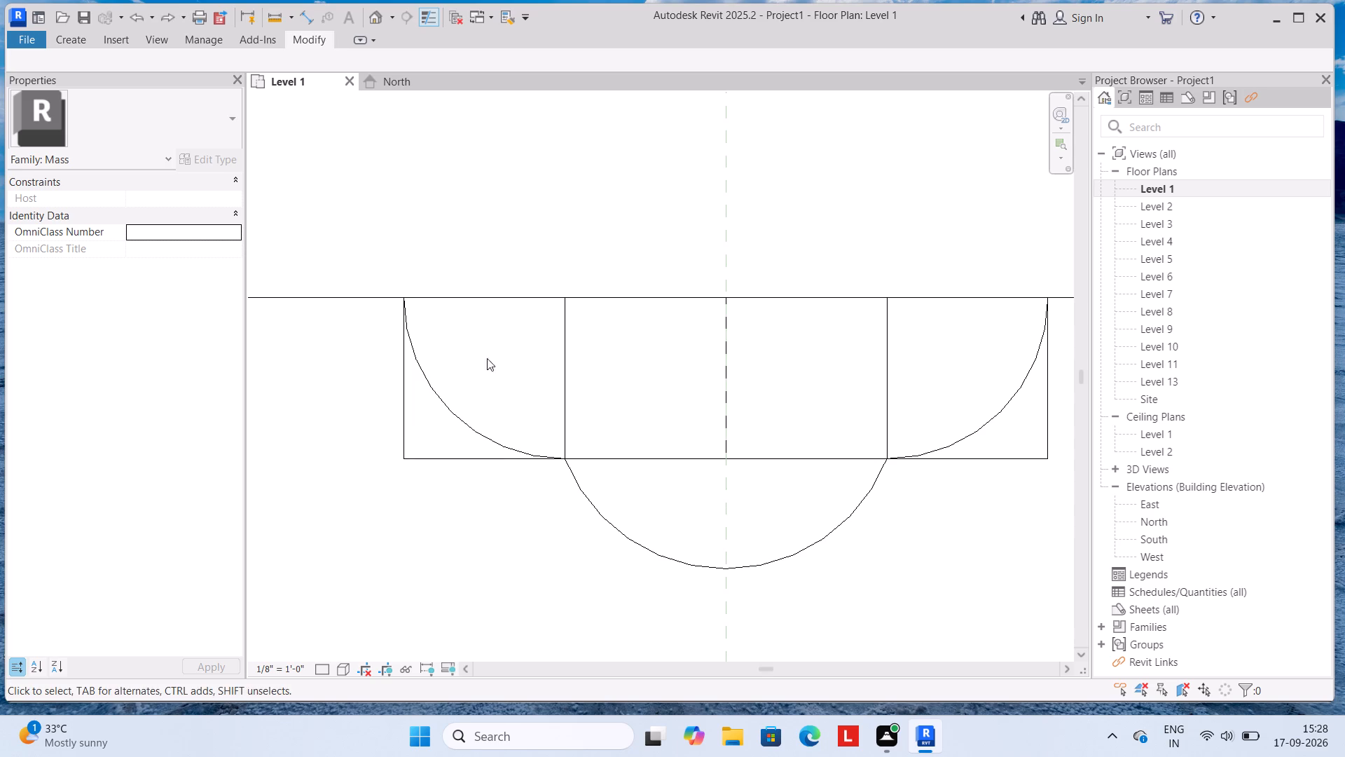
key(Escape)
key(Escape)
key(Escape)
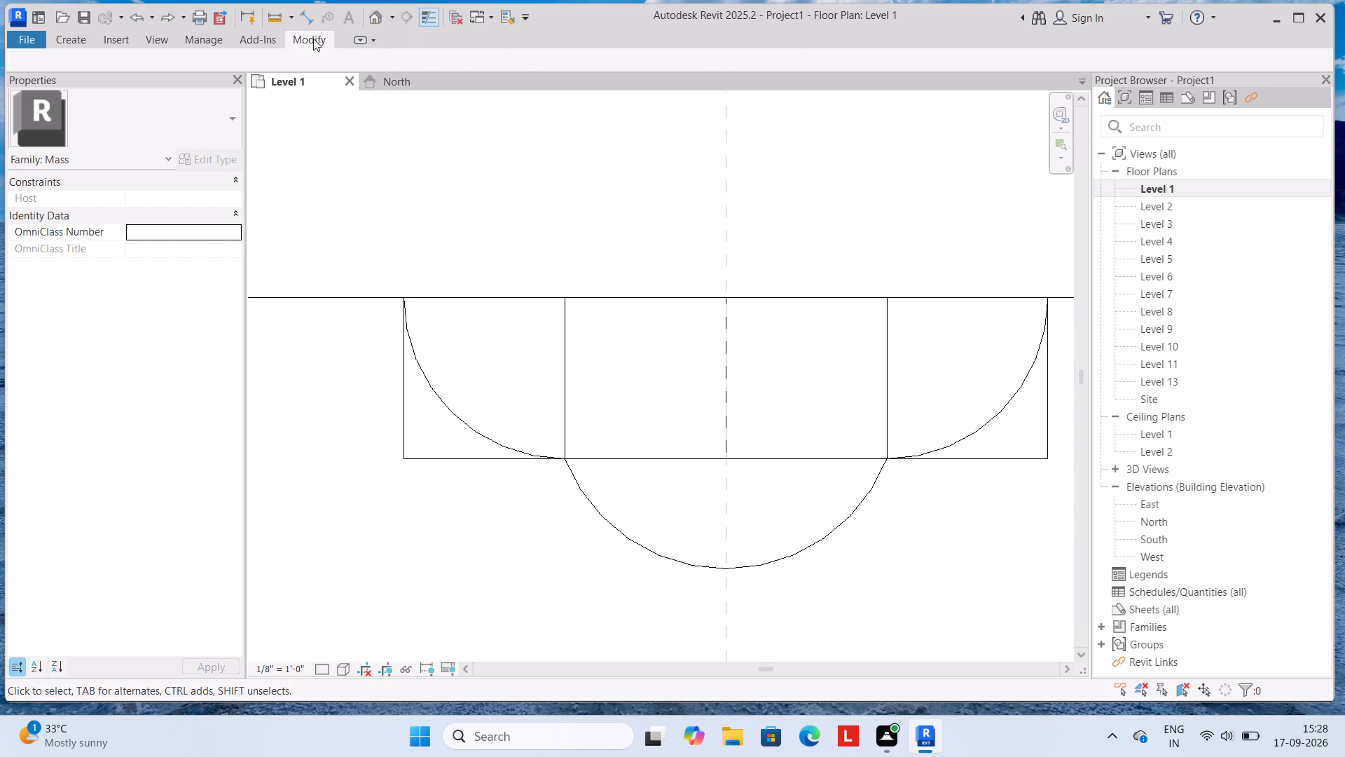
Split the outline at the westernmost bay's northwest corner, where its arc meets the square's south edge.
click(313, 39)
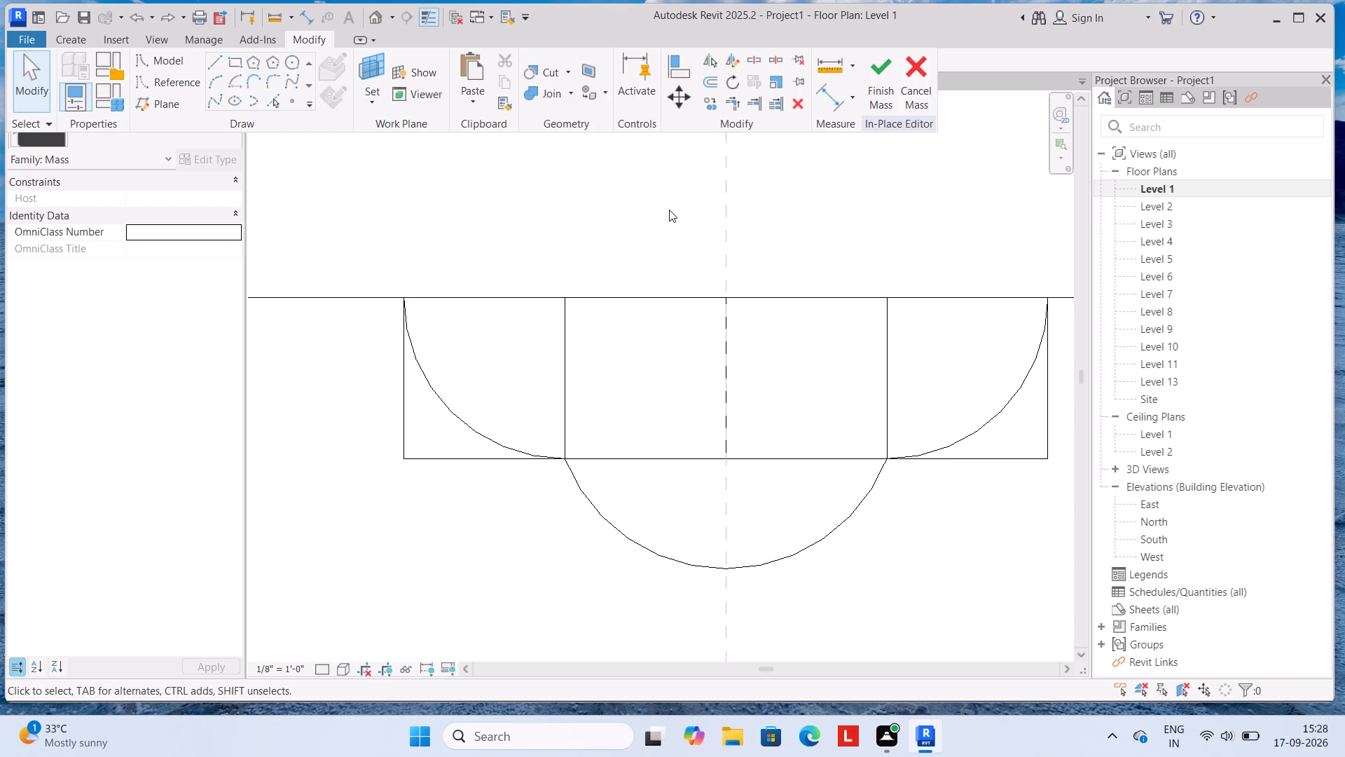
click(302, 35)
click(747, 55)
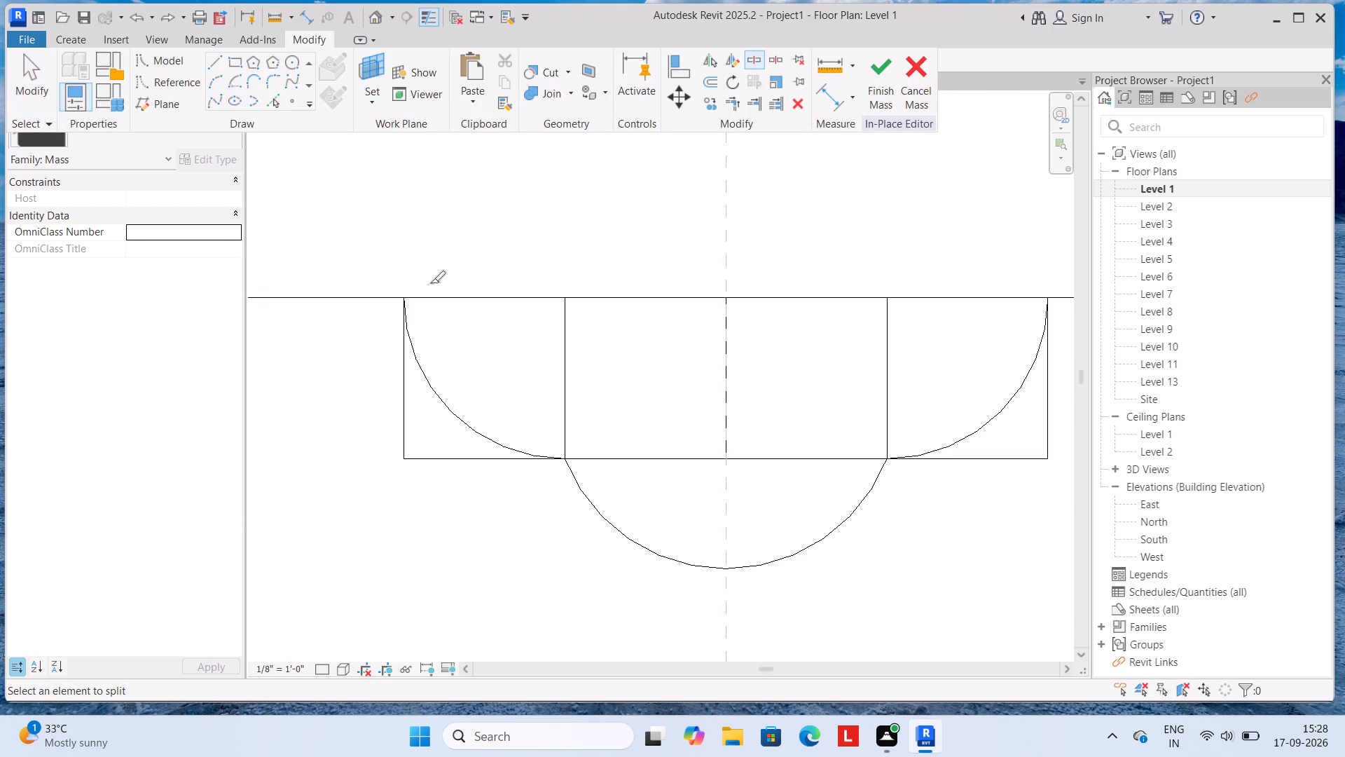
scroll(403, 301, up, 2)
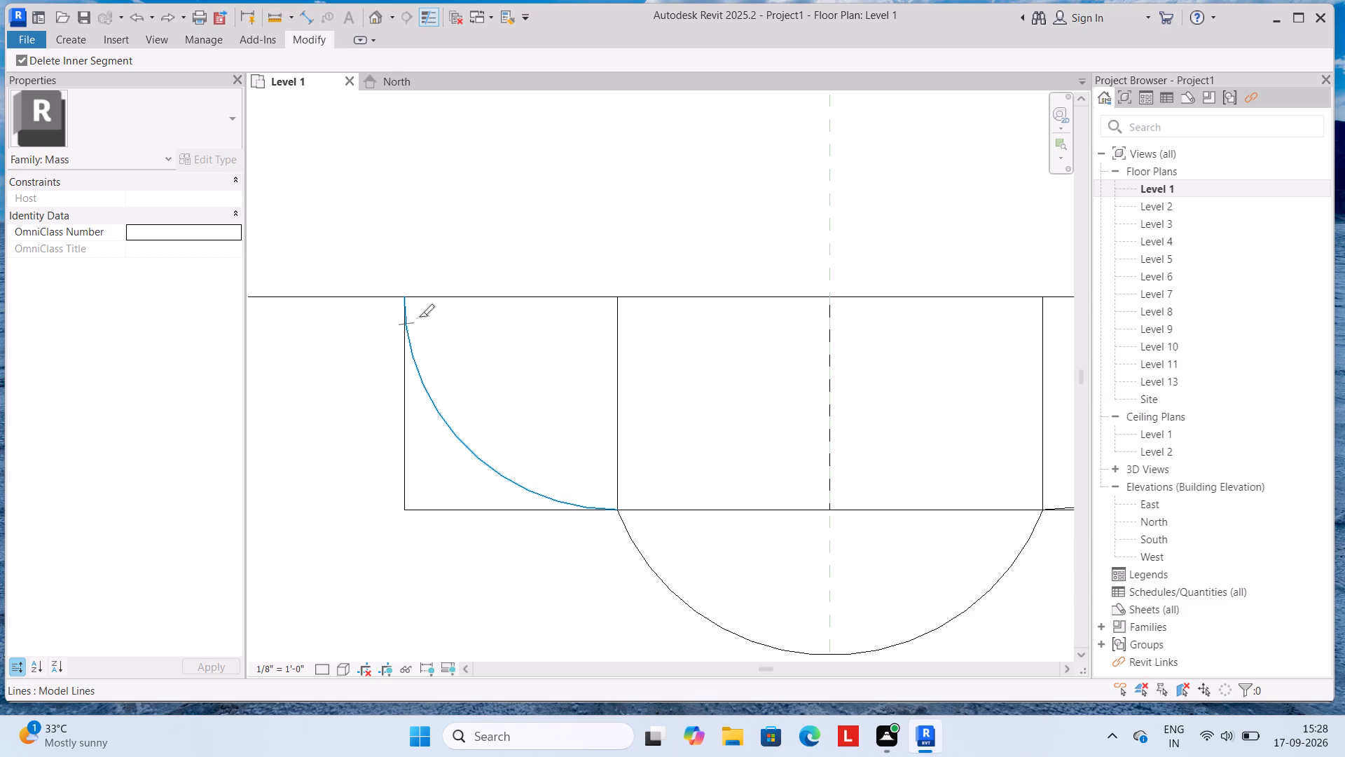
scroll(413, 318, up, 7)
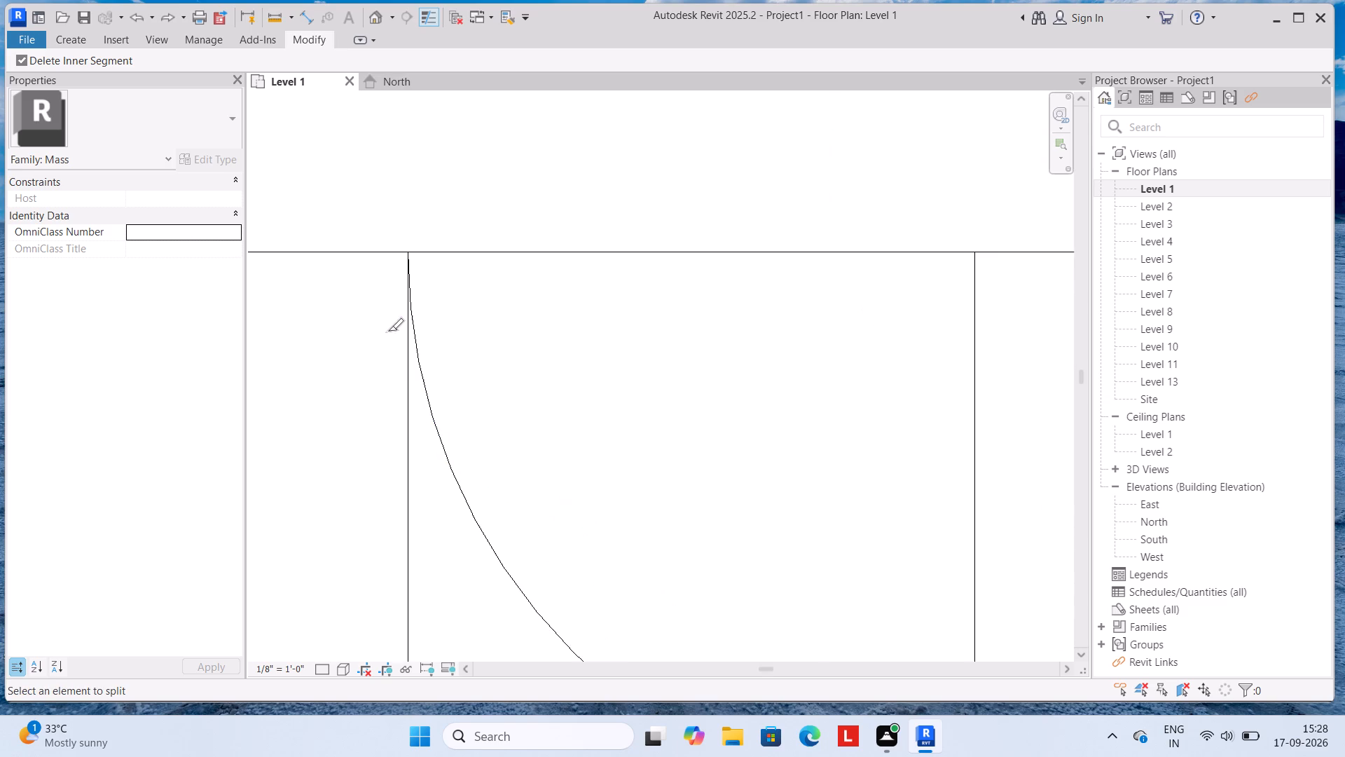
scroll(395, 322, up, 3)
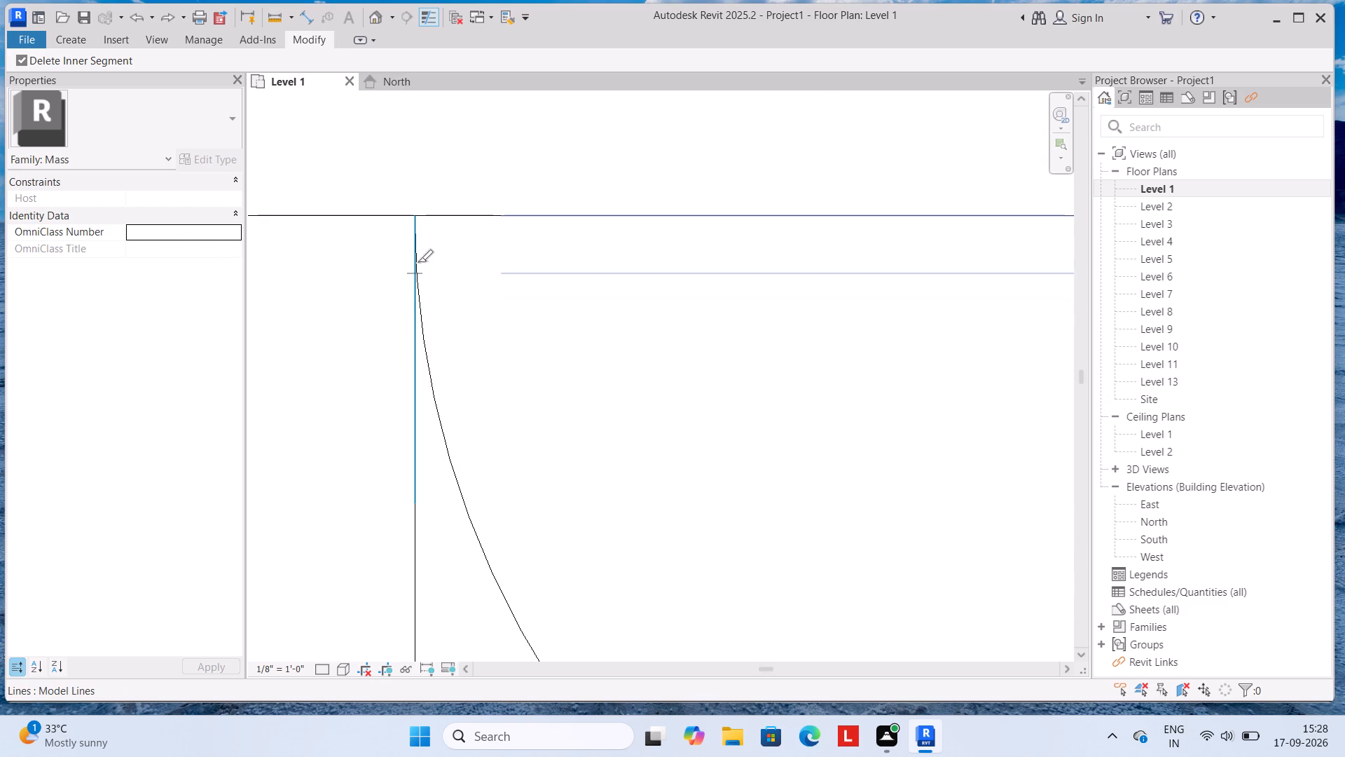
click(411, 219)
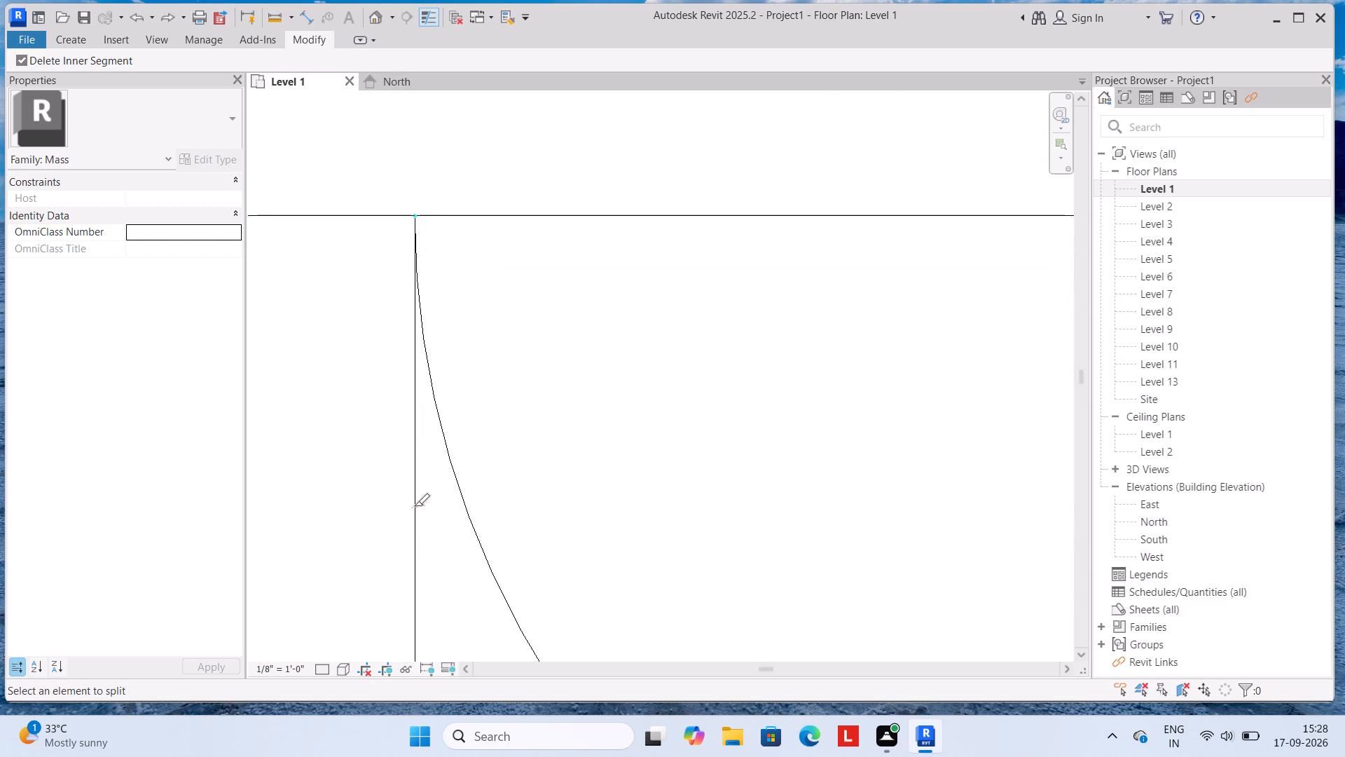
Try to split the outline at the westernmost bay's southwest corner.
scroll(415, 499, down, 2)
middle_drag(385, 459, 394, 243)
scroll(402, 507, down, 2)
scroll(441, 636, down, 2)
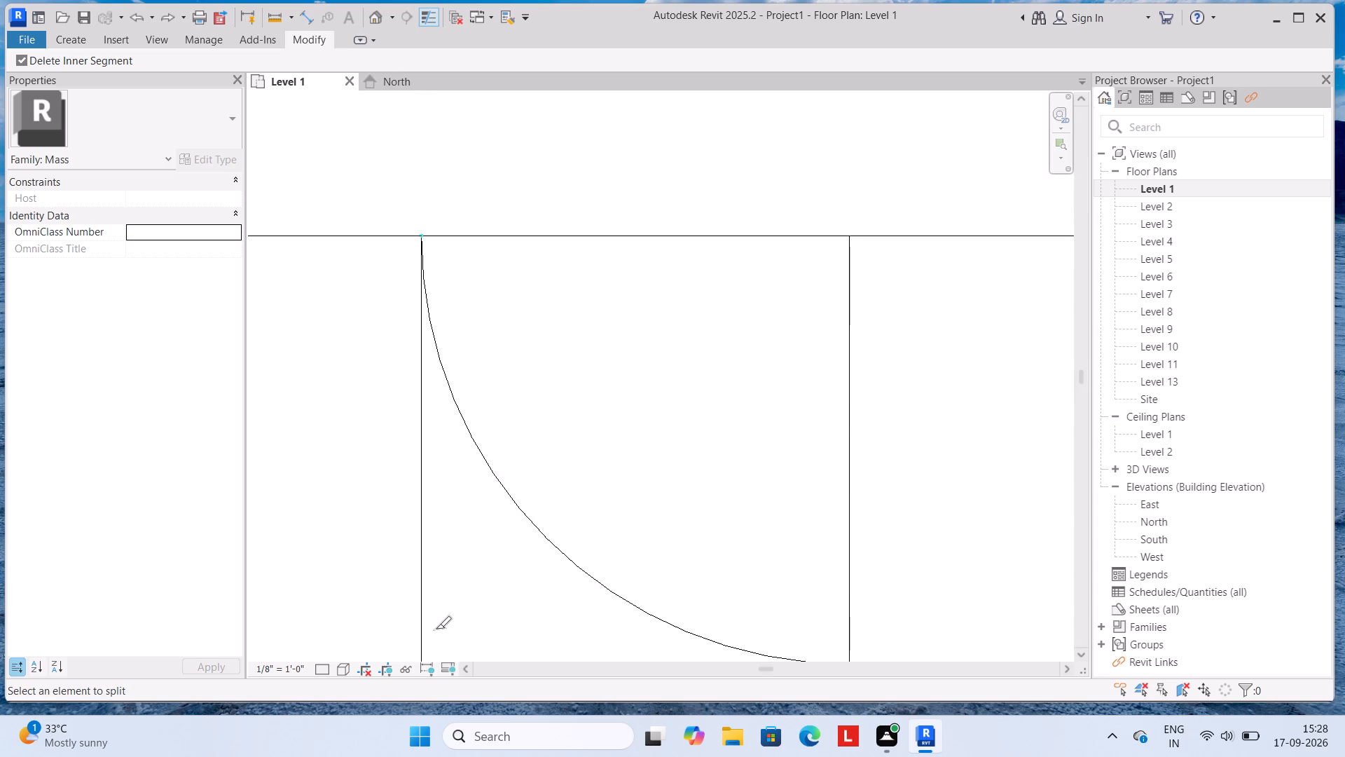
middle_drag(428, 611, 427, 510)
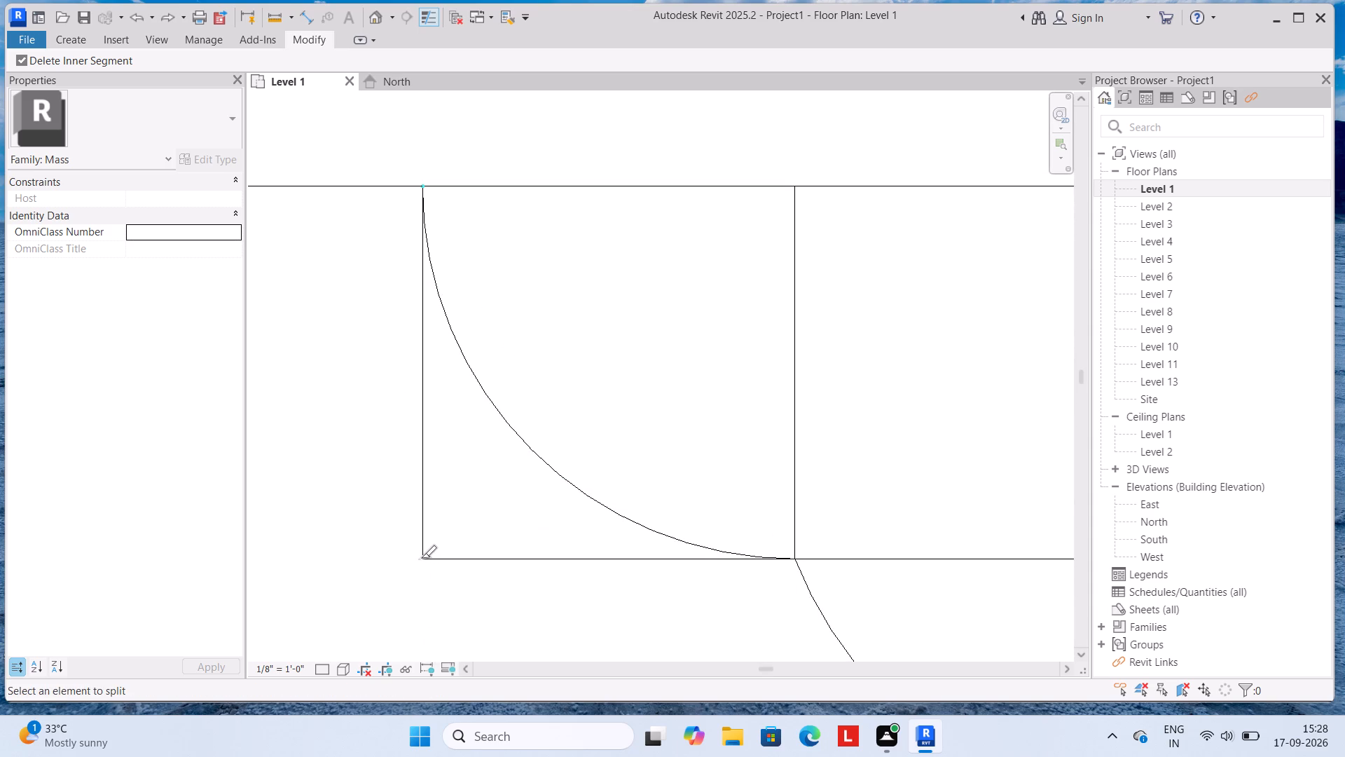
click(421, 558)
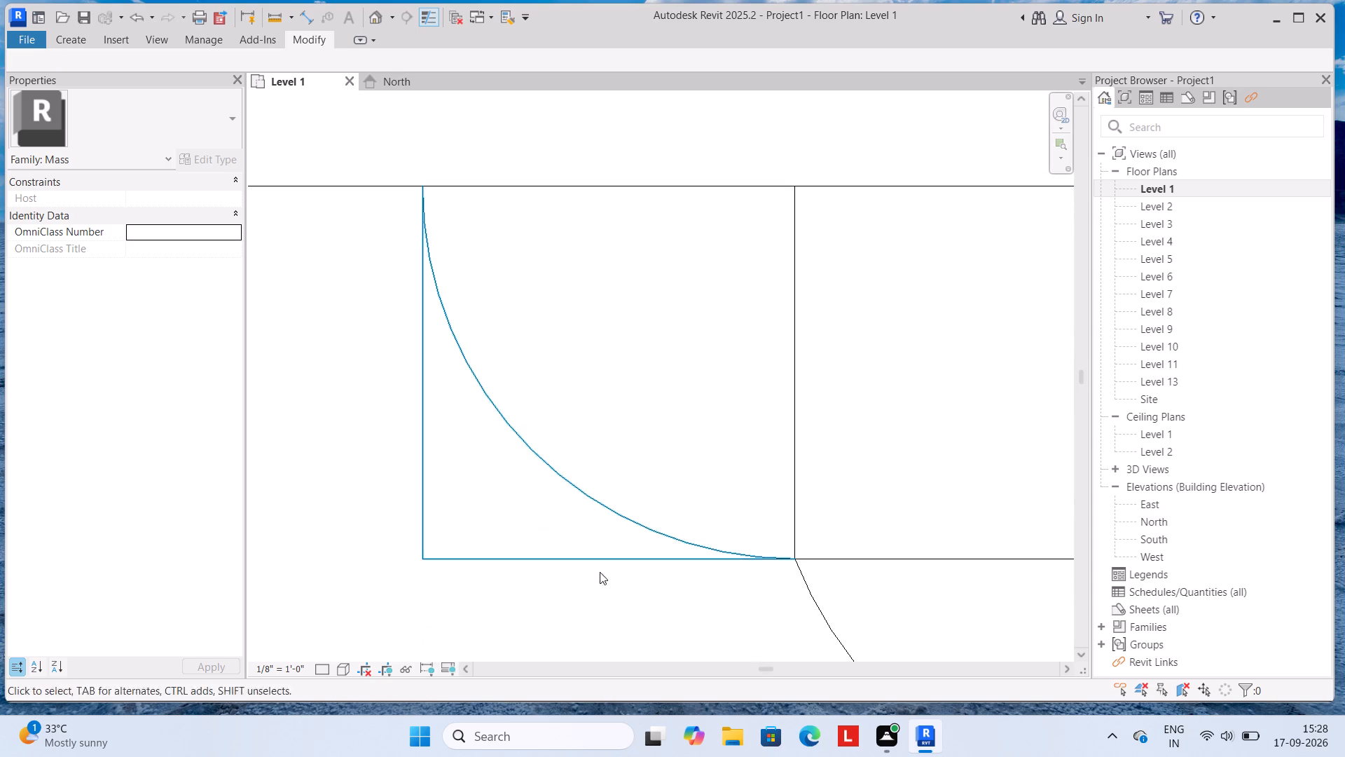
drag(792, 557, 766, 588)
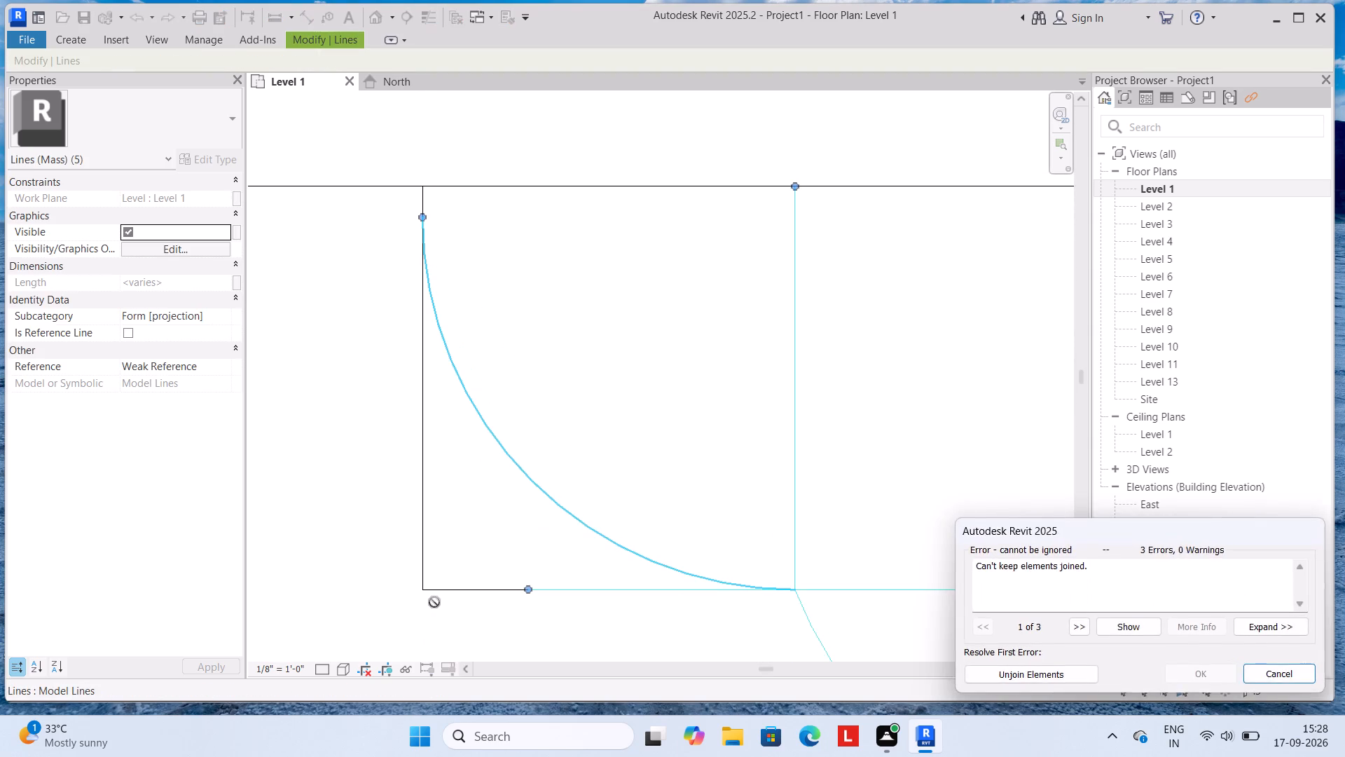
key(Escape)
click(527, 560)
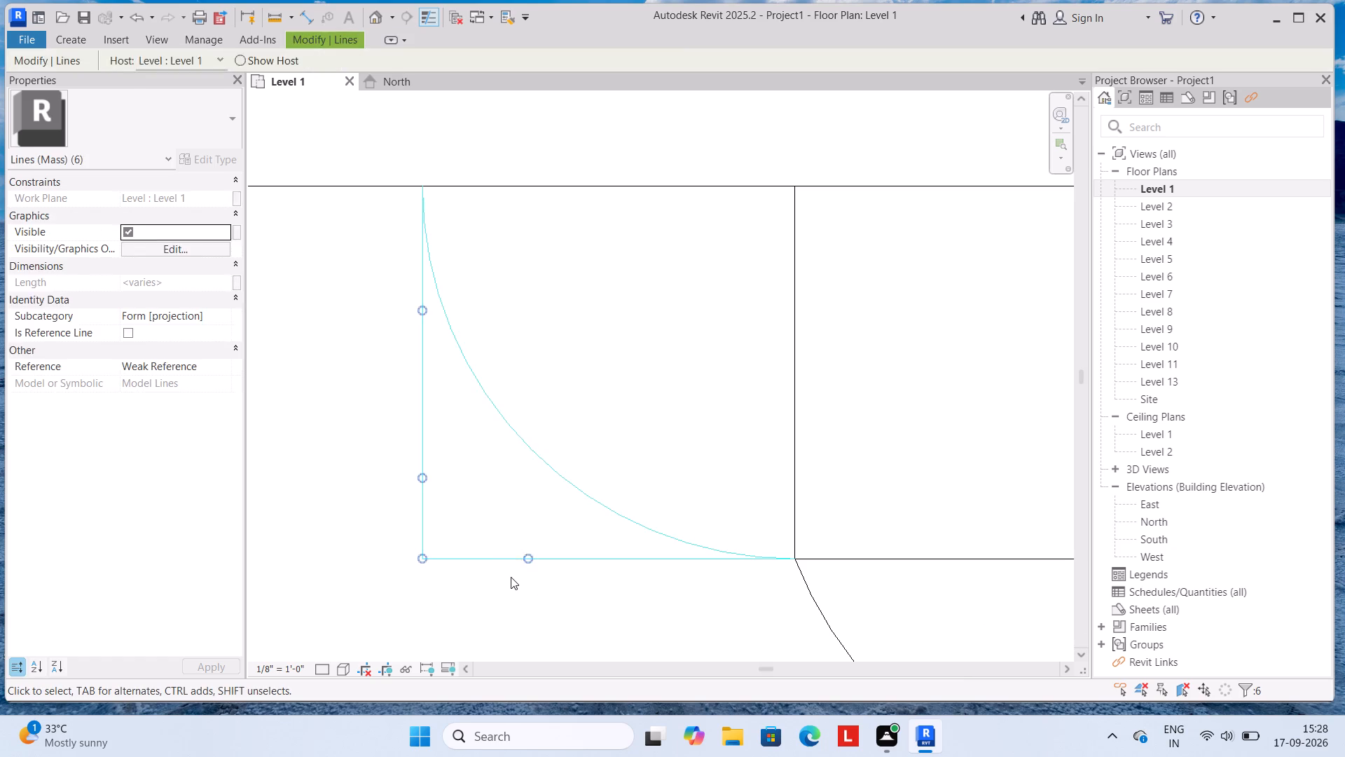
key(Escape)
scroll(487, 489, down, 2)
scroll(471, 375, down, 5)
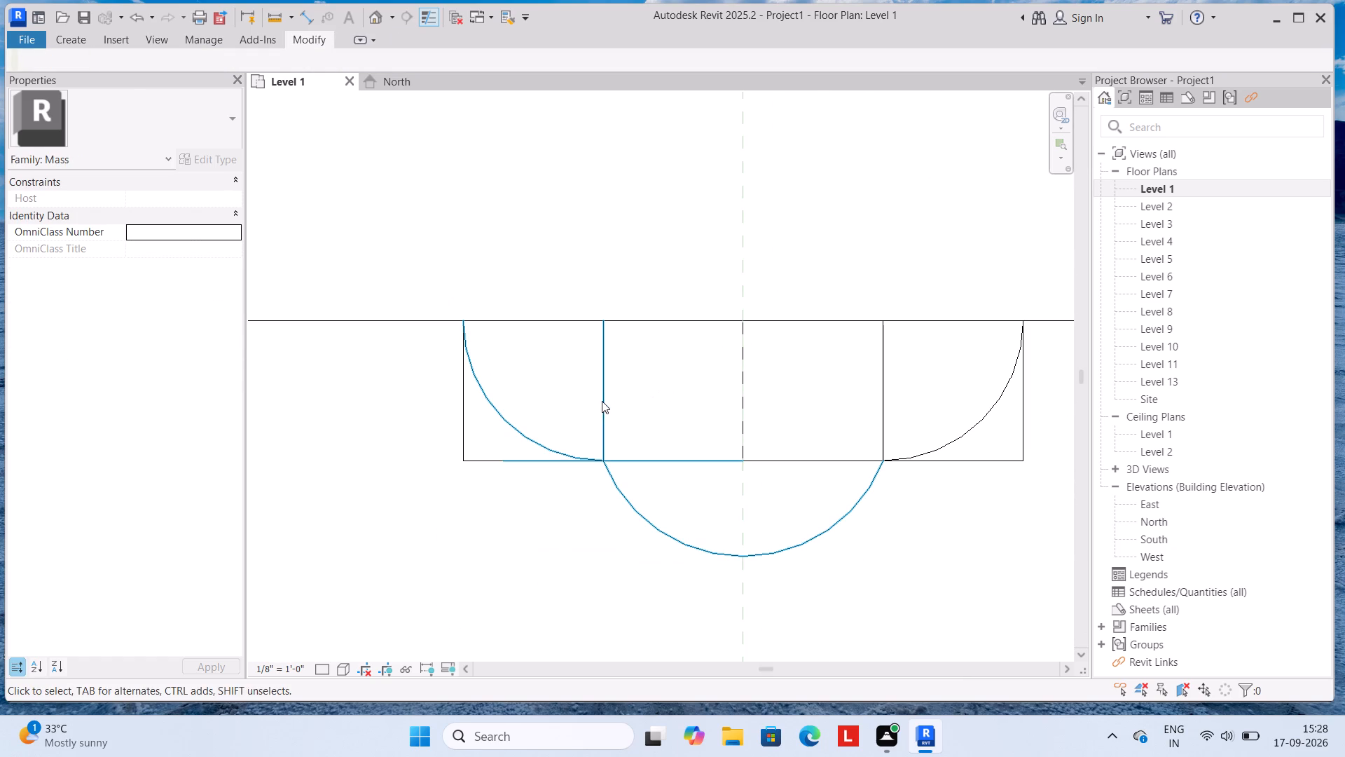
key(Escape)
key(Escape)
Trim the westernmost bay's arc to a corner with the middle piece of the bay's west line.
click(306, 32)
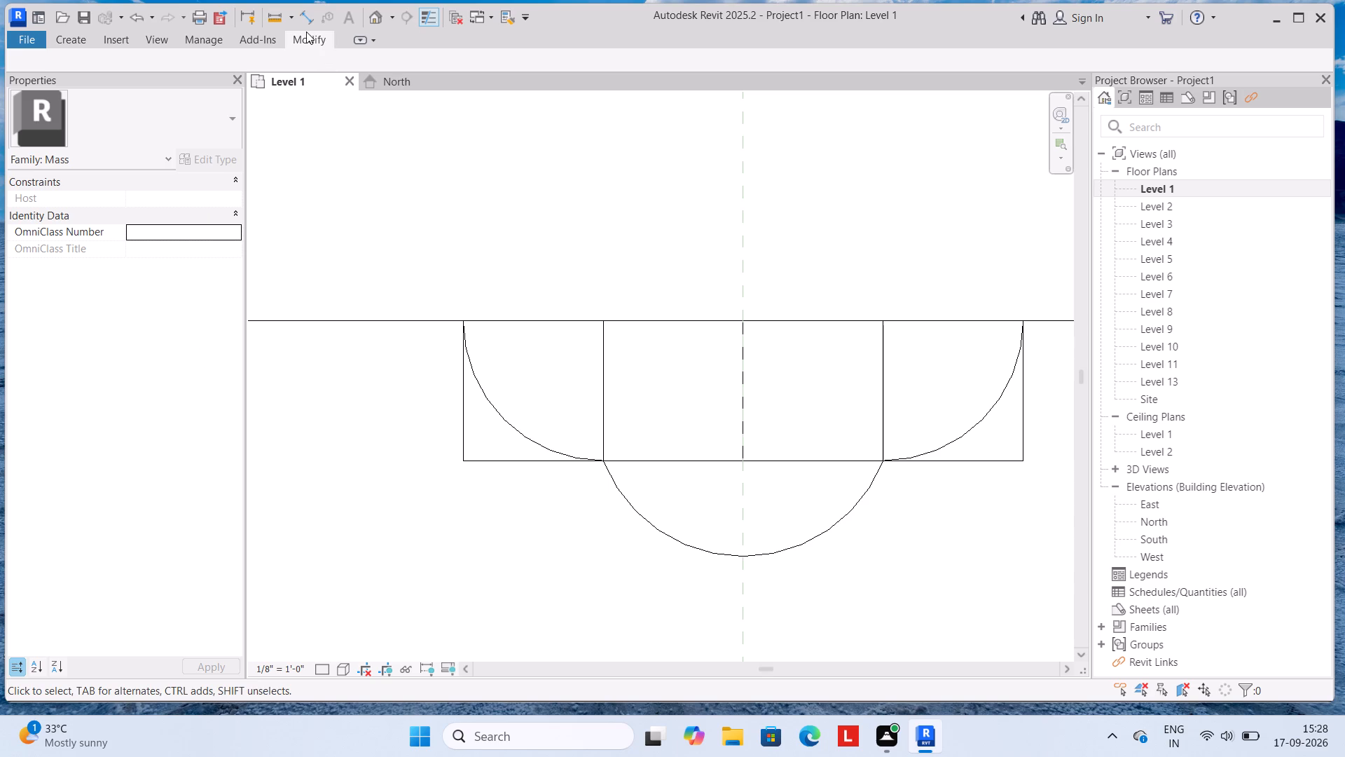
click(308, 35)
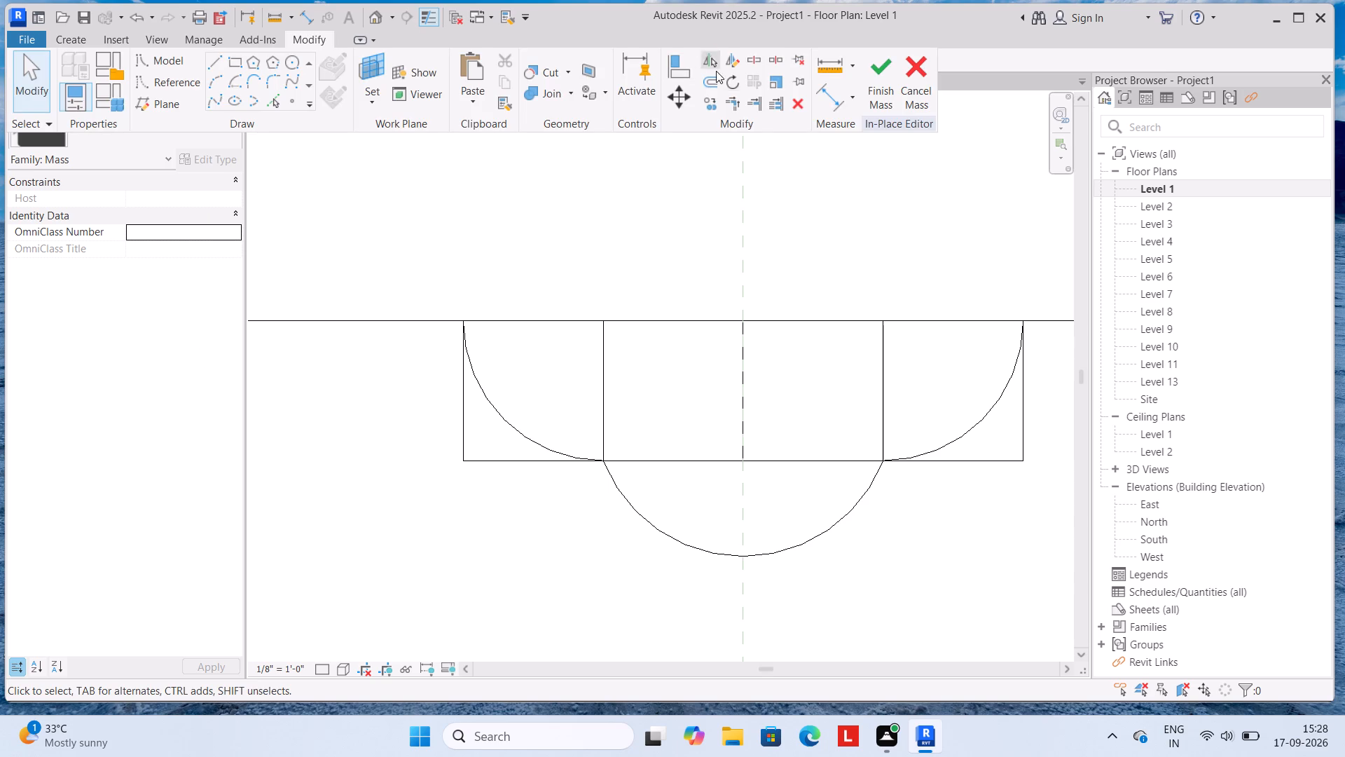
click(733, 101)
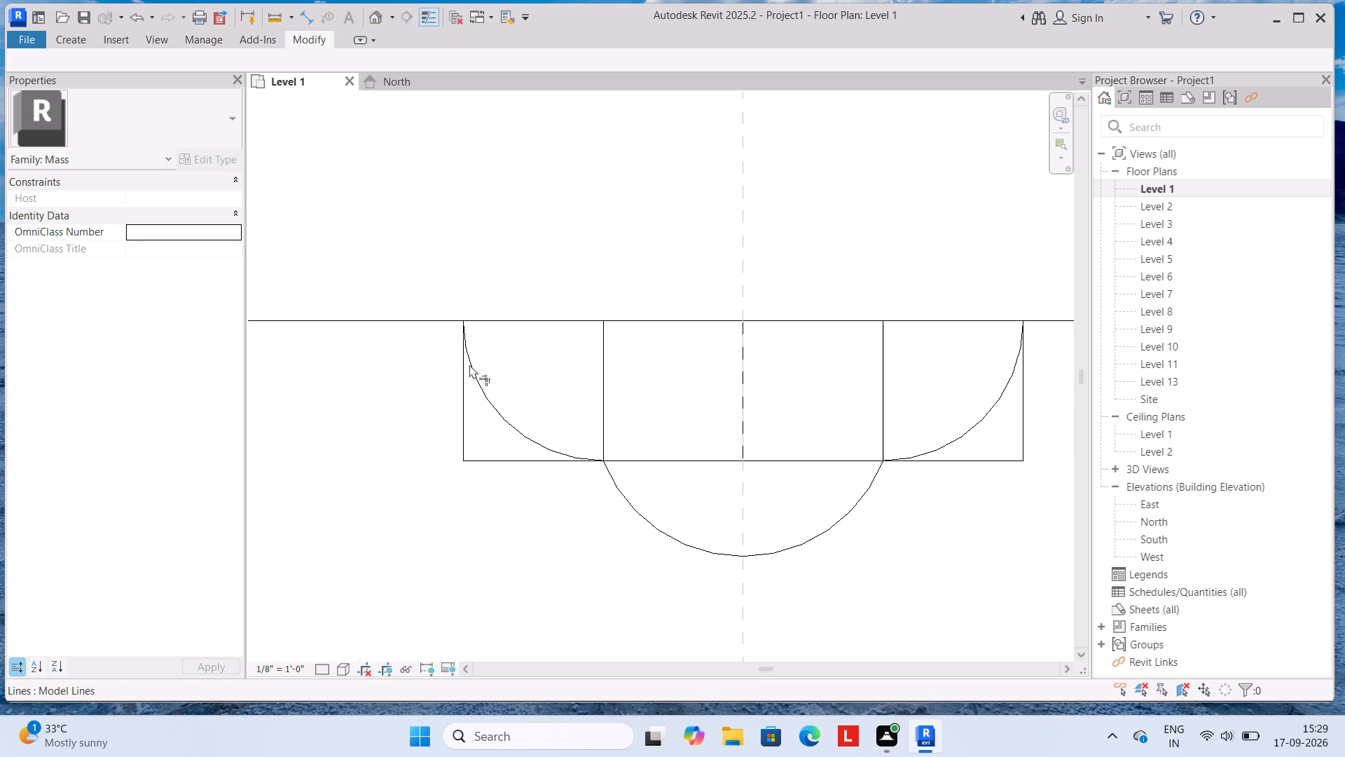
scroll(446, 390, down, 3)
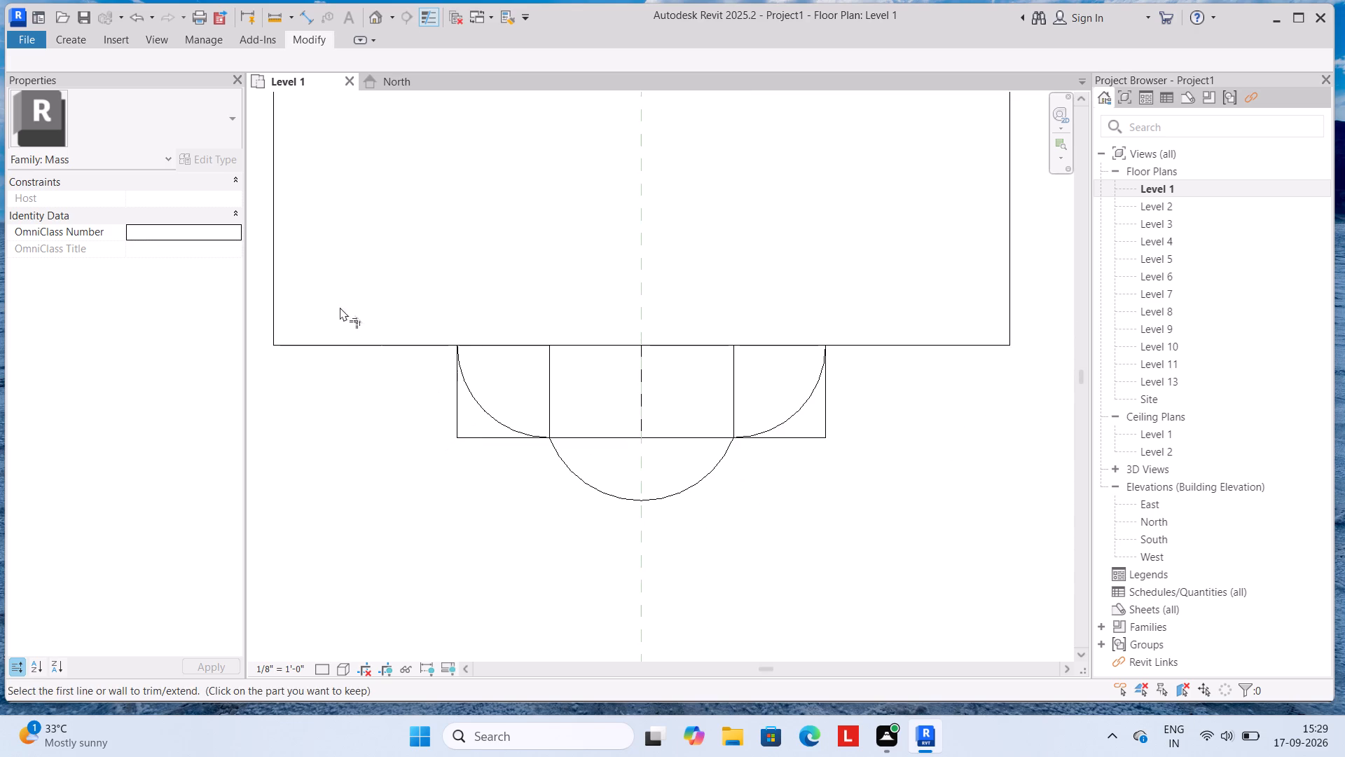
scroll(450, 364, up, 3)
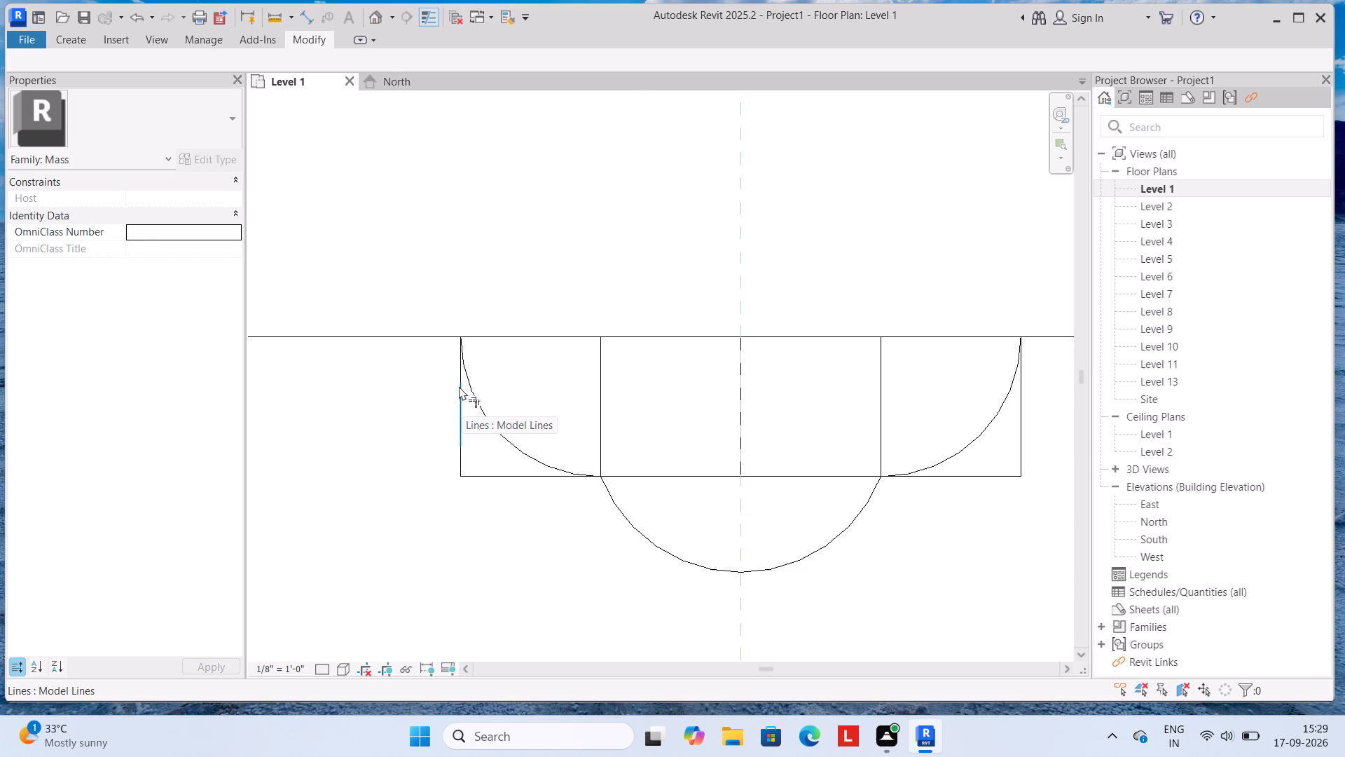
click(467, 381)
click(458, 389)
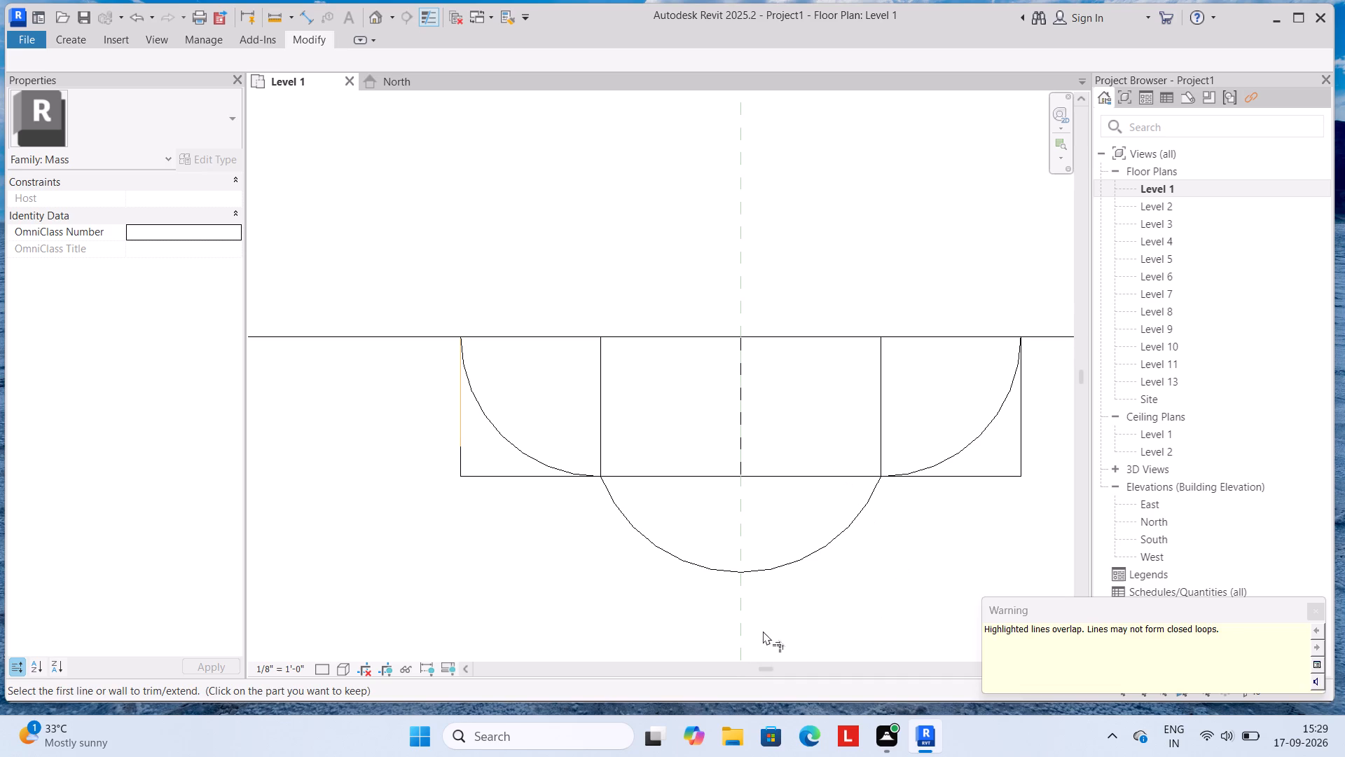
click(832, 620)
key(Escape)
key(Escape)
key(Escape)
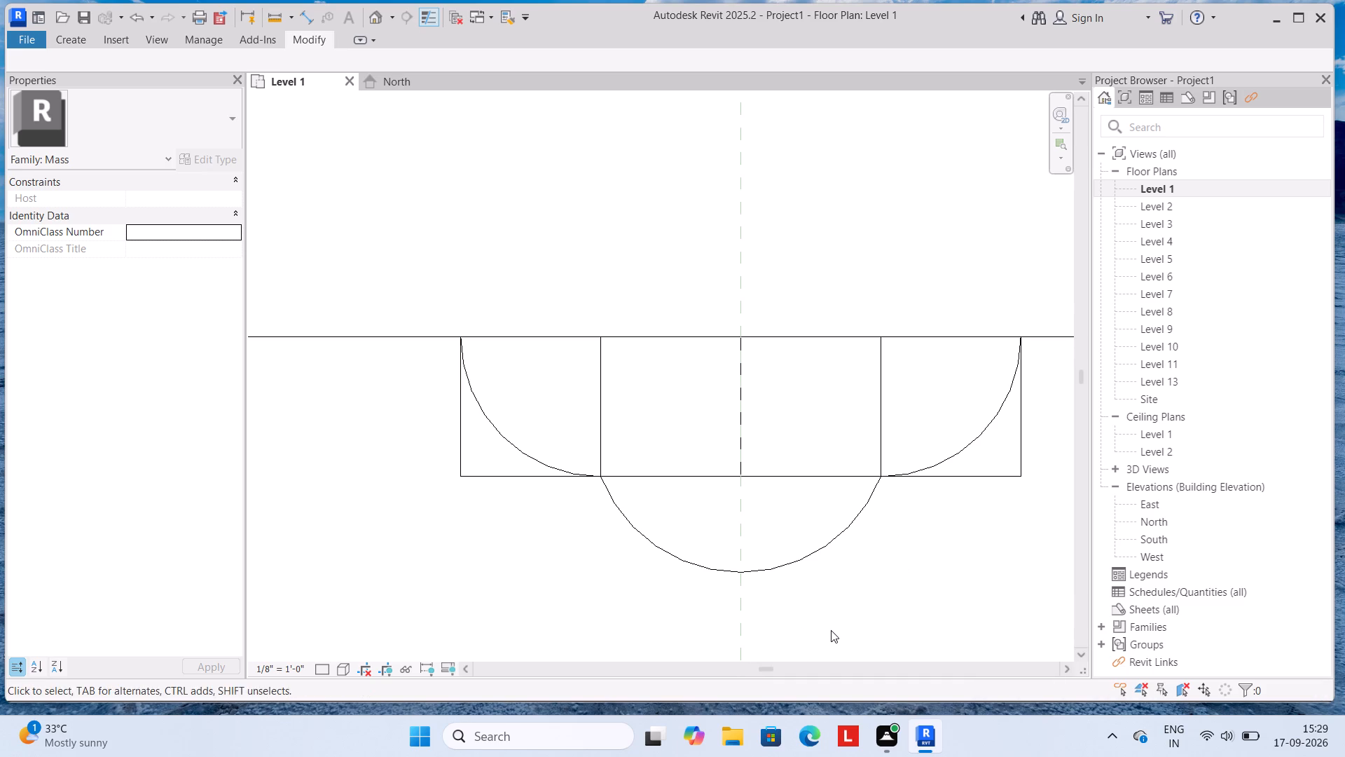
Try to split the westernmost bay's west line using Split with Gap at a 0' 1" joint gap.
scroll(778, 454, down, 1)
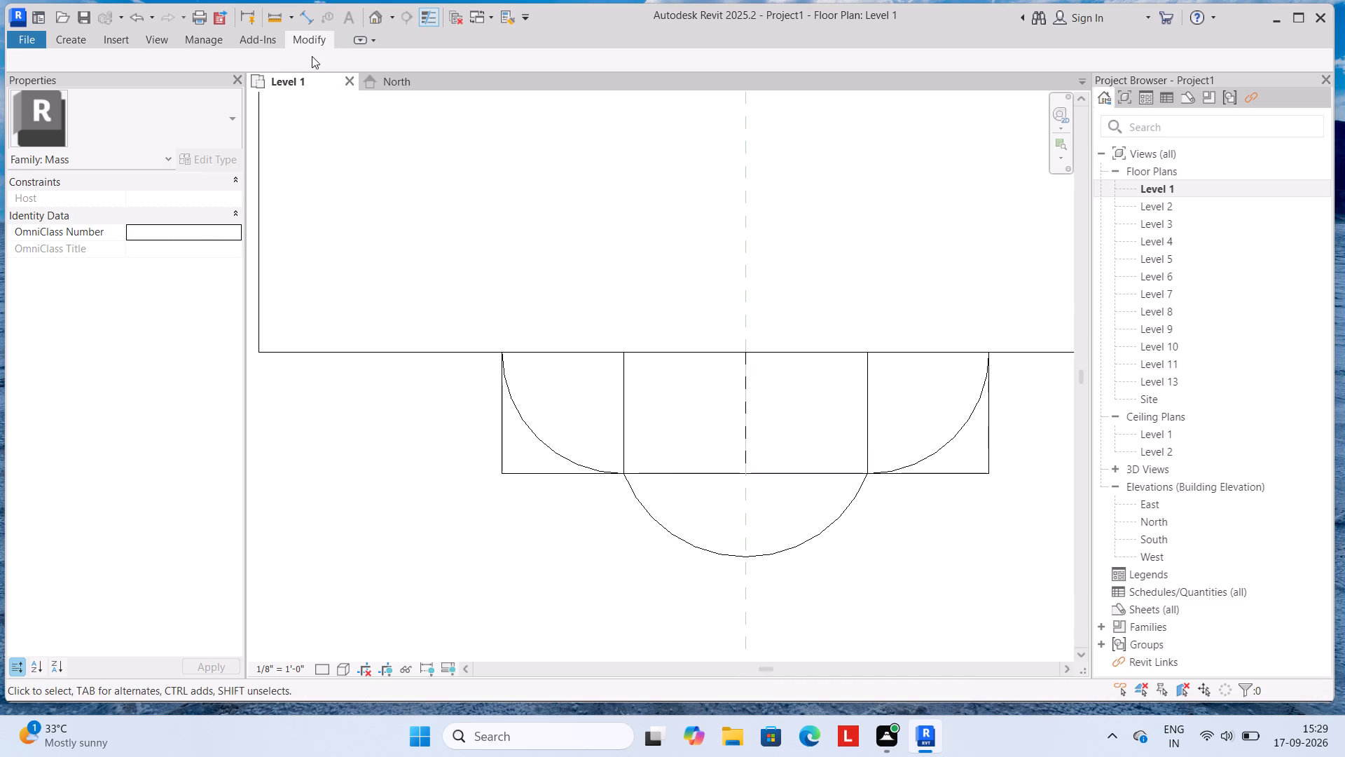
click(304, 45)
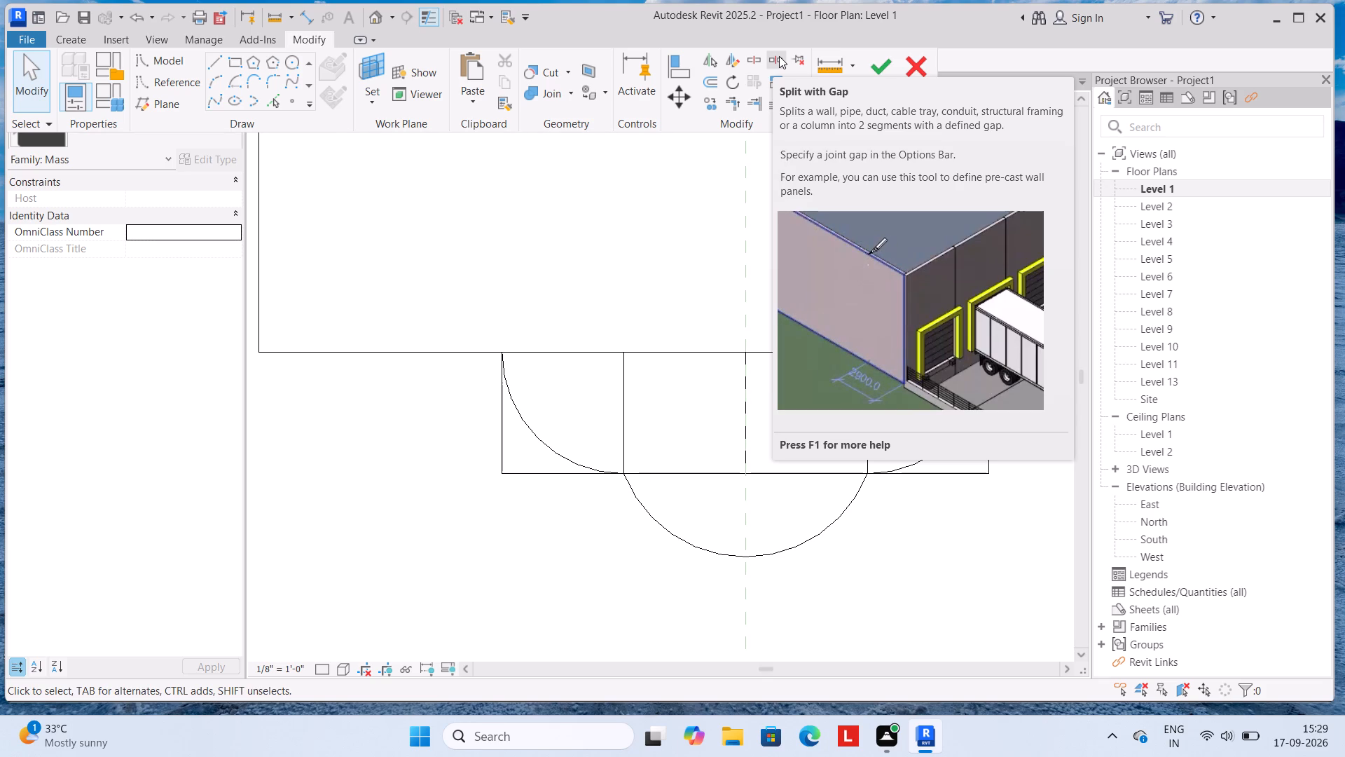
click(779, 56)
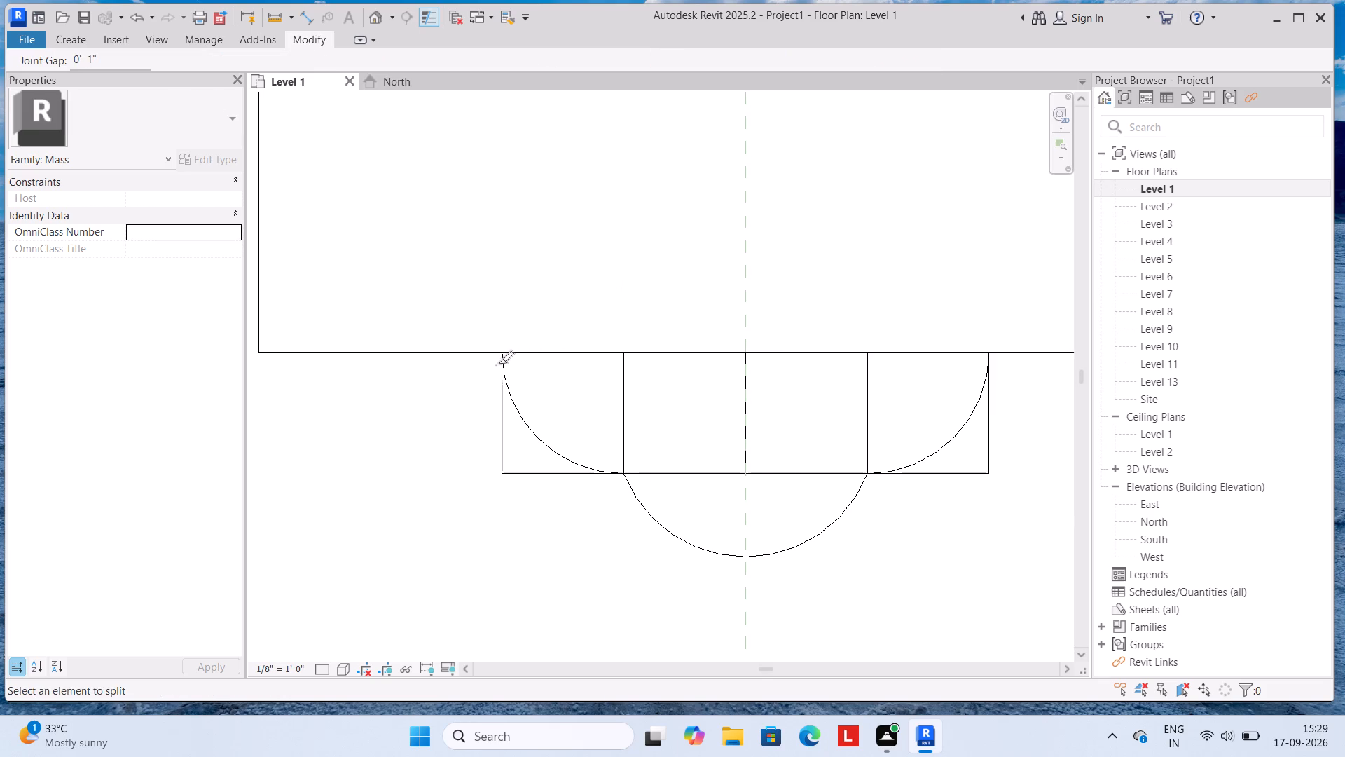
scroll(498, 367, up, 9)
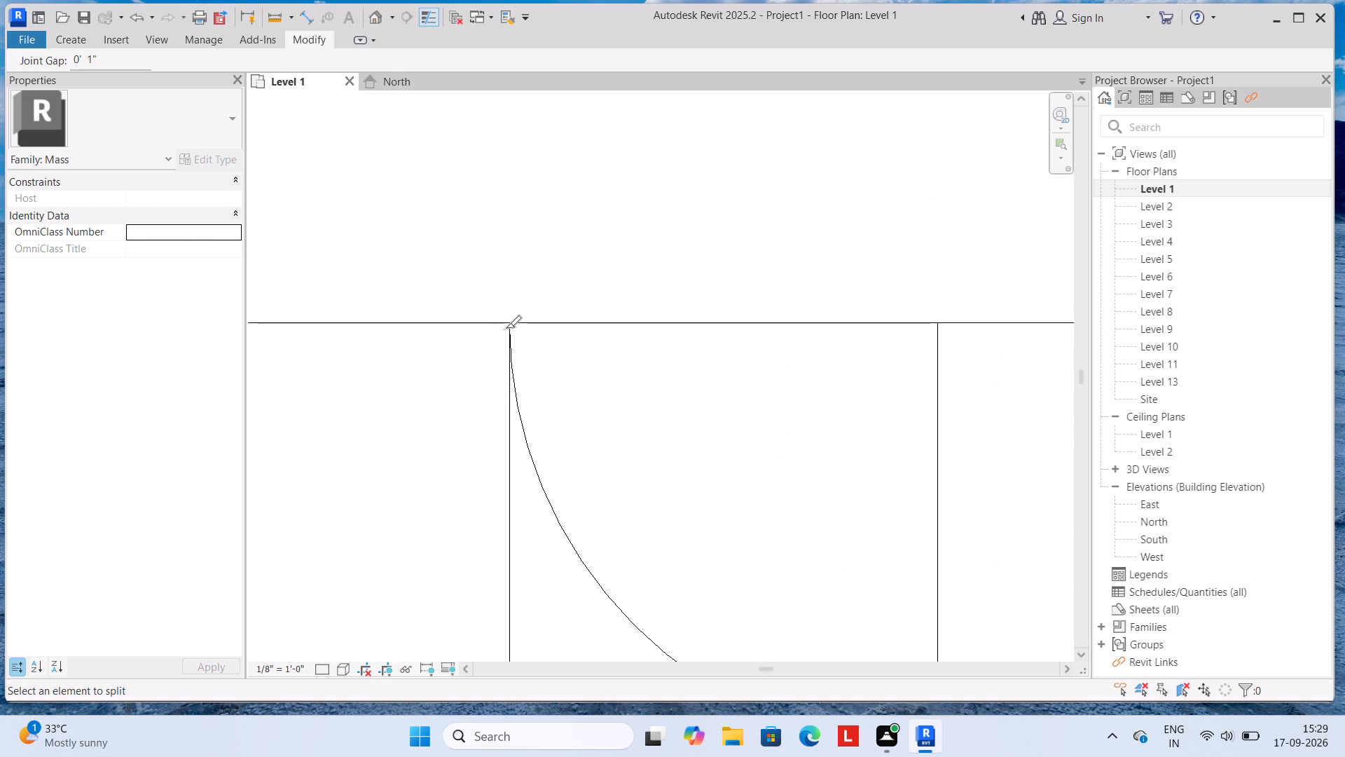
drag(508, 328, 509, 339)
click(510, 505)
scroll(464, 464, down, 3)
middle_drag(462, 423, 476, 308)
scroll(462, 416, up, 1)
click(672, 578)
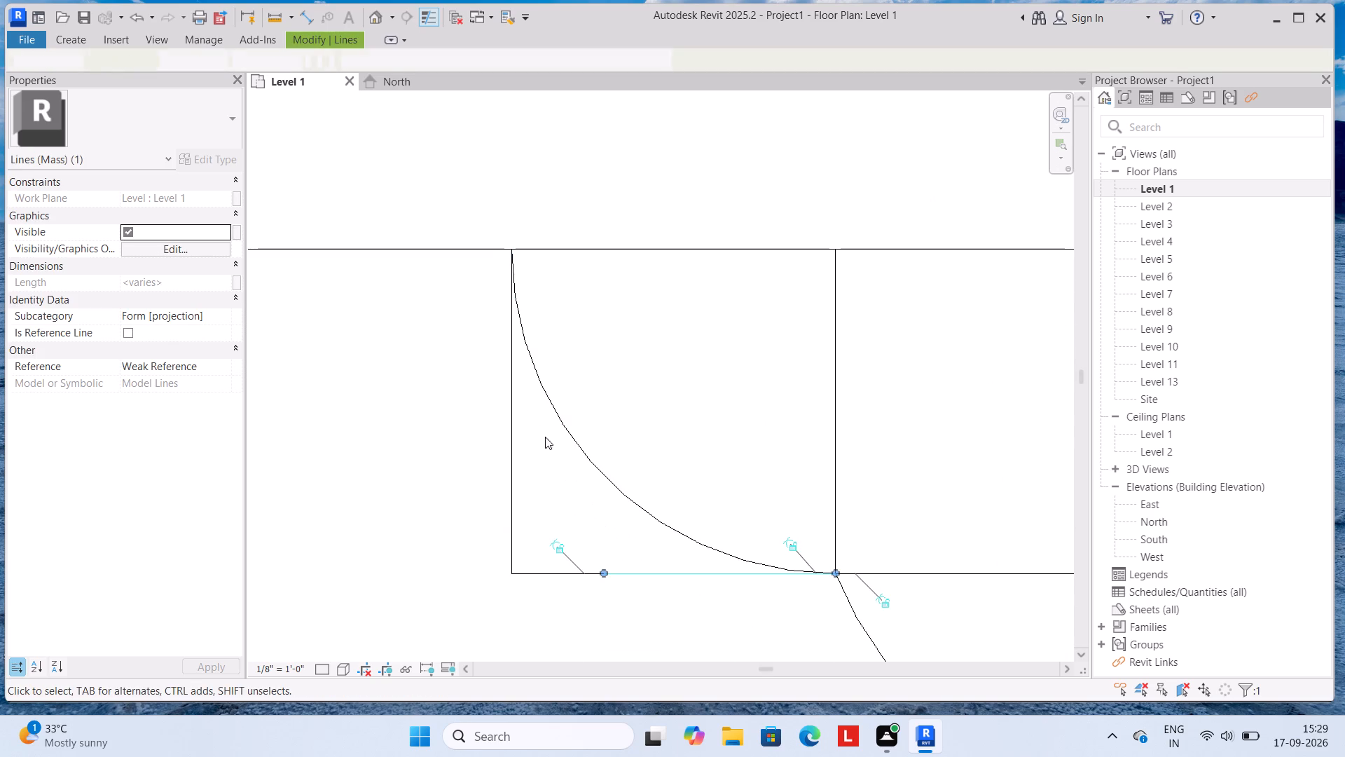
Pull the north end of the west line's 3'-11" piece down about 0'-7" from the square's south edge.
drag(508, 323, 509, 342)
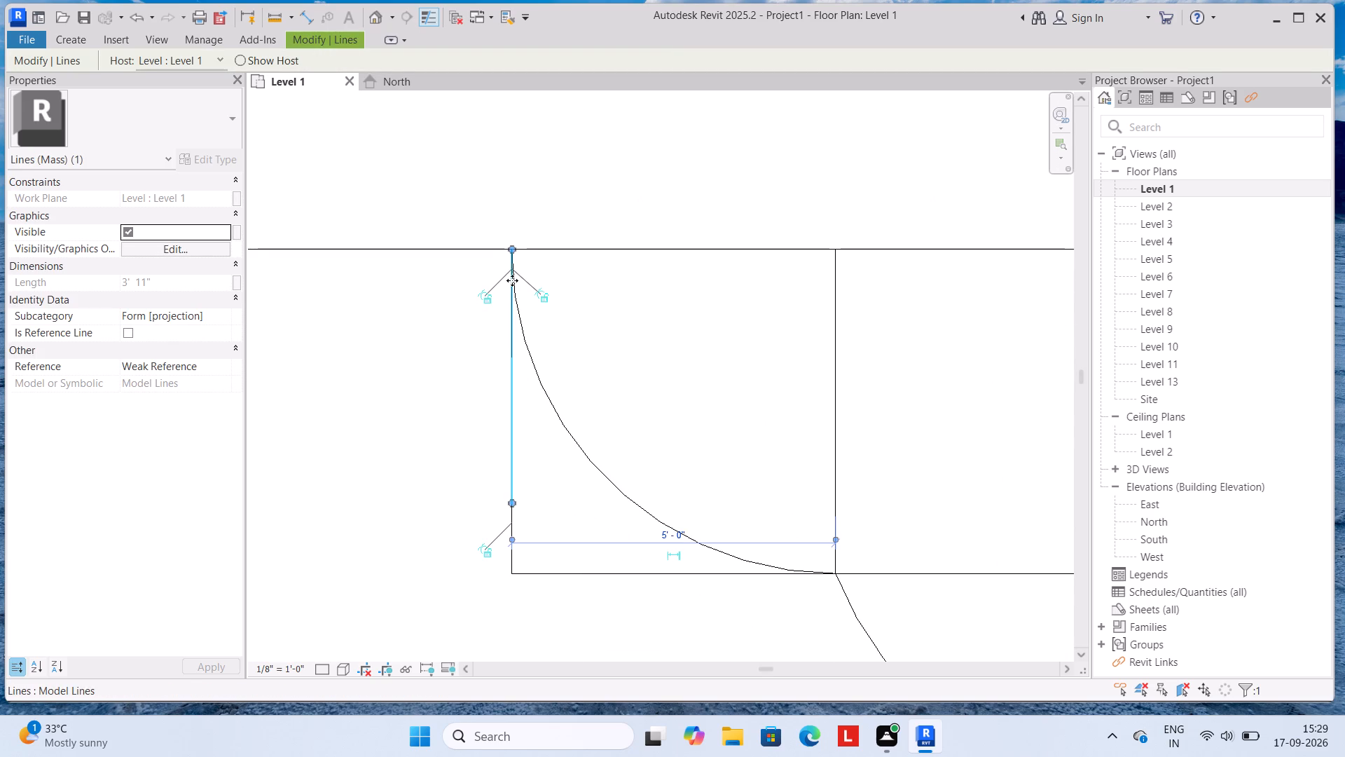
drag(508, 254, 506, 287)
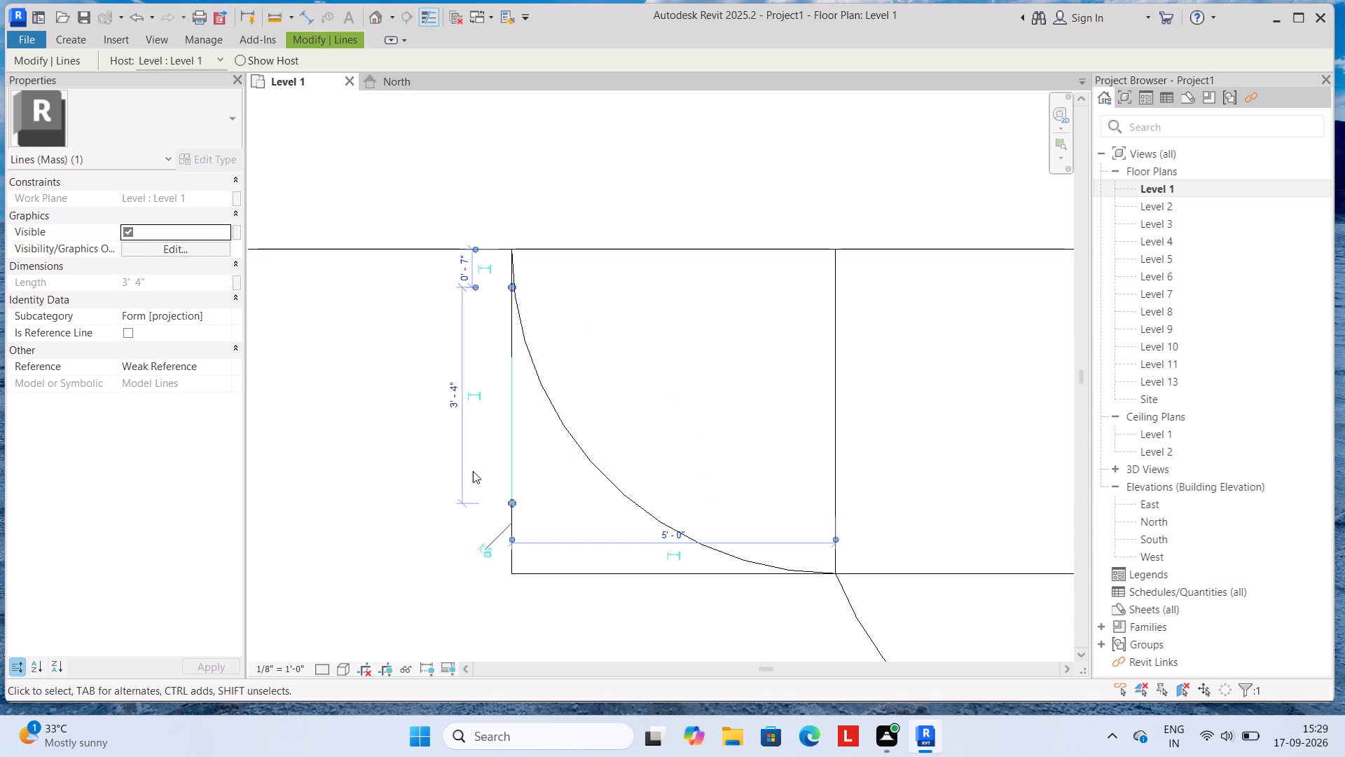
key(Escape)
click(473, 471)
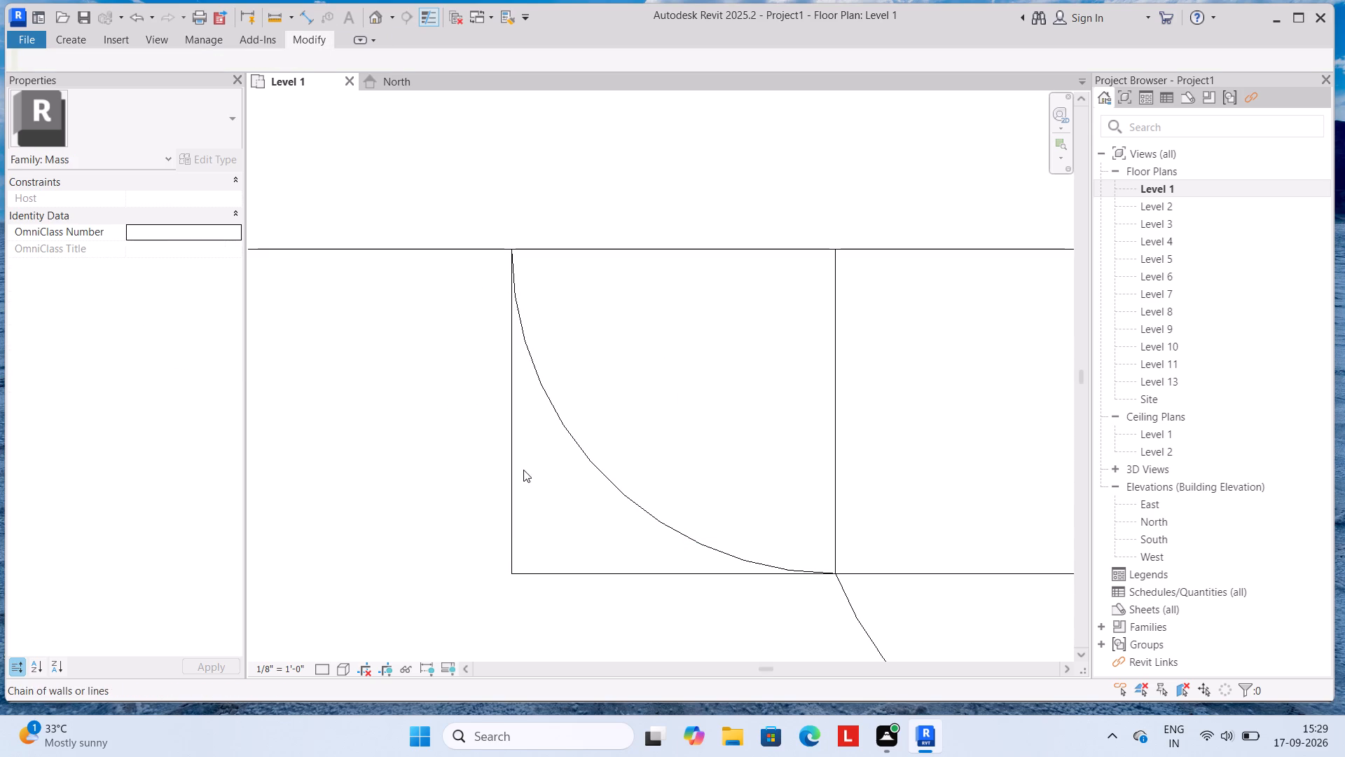
Delete the chain of straight lines forming the westernmost bay's lower west, south and east sides, keeping the arc.
click(513, 472)
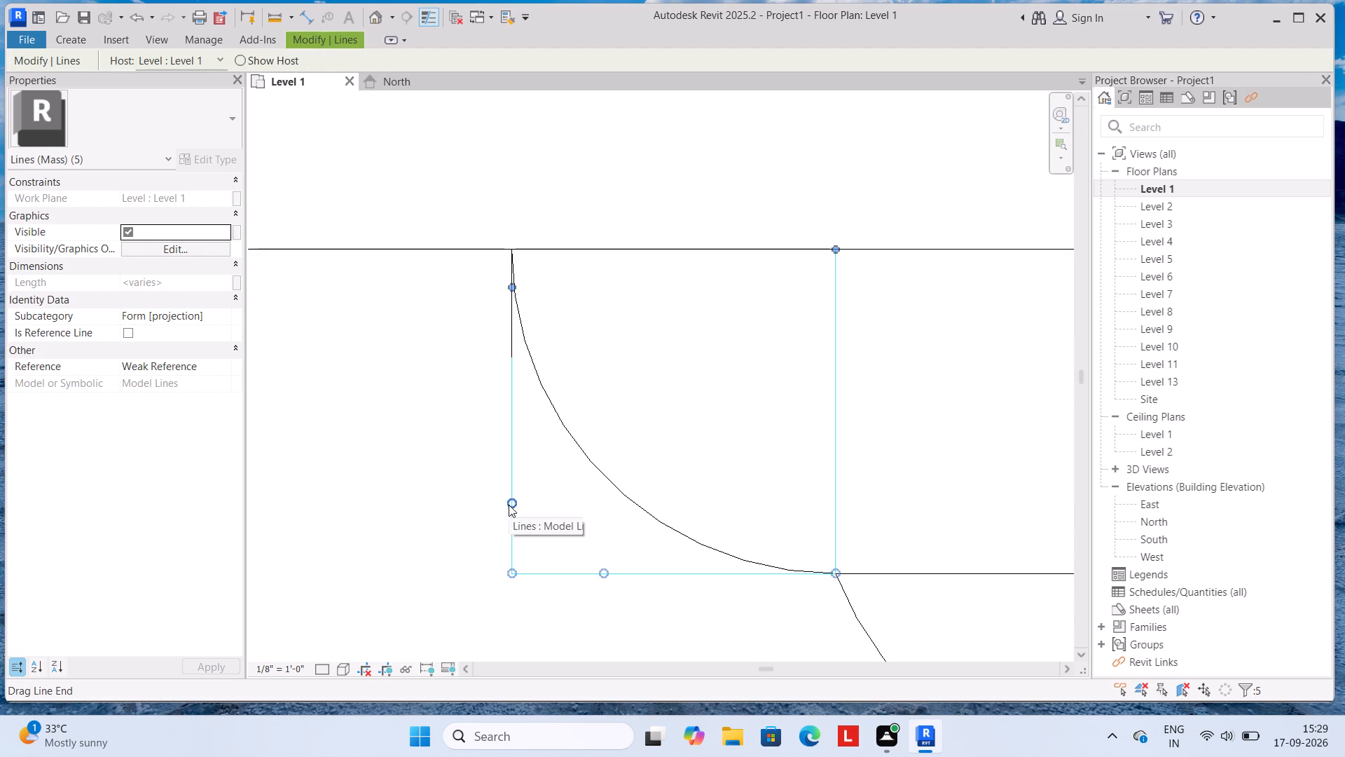
key(Delete)
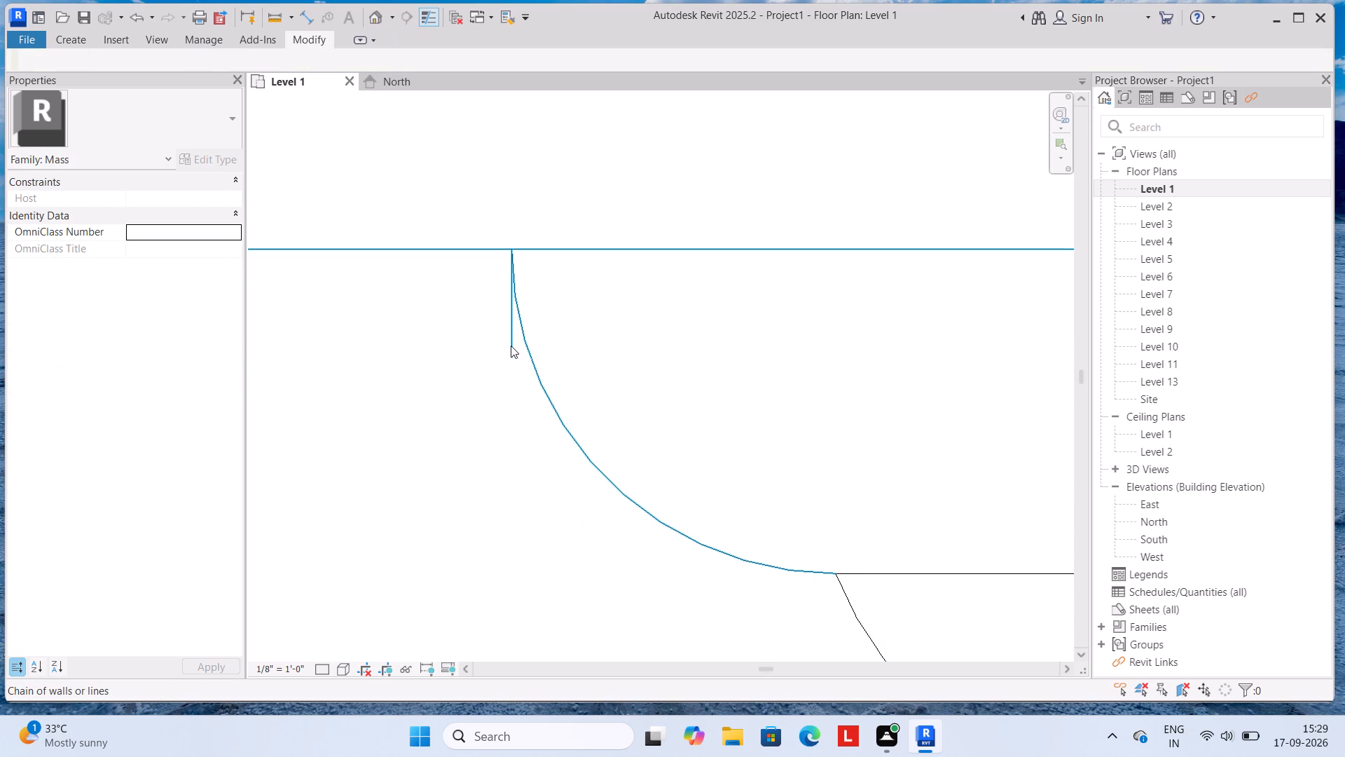
click(511, 346)
key(Escape)
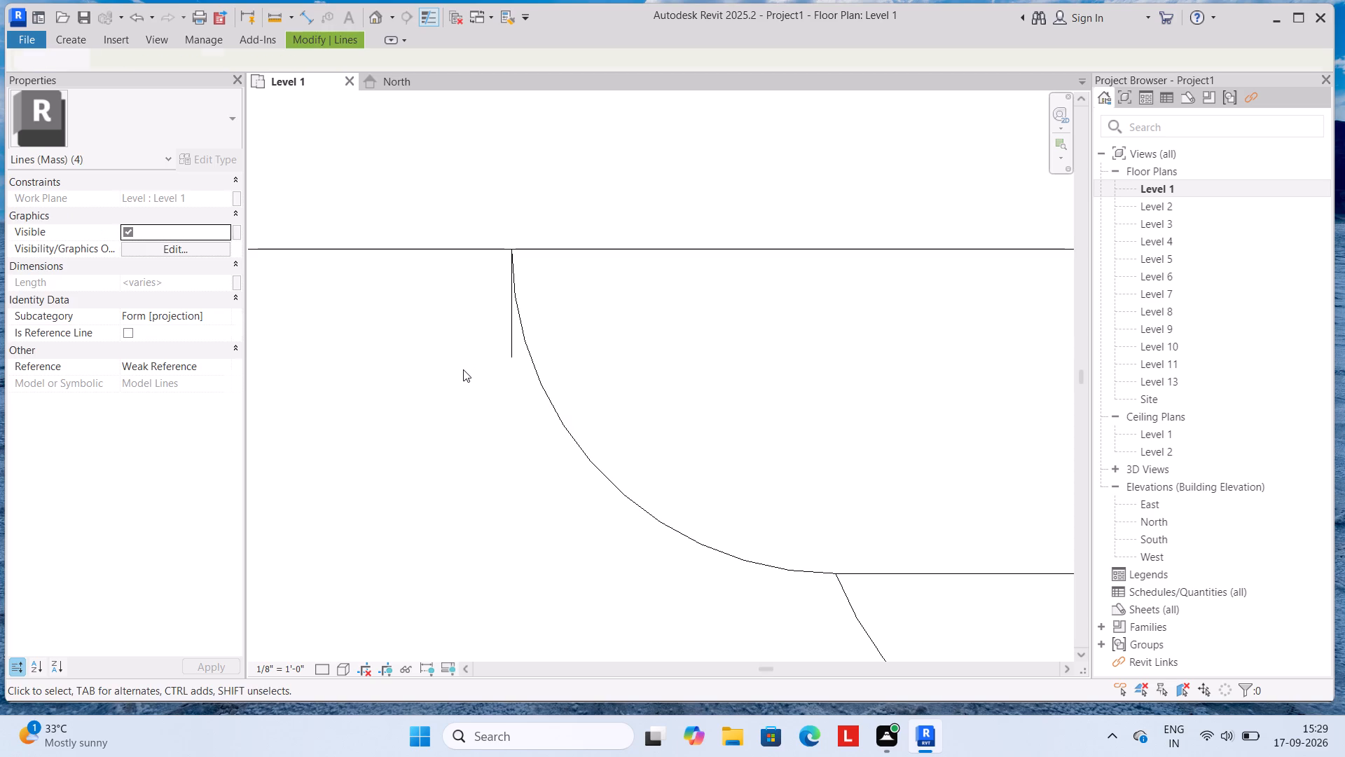
key(Escape)
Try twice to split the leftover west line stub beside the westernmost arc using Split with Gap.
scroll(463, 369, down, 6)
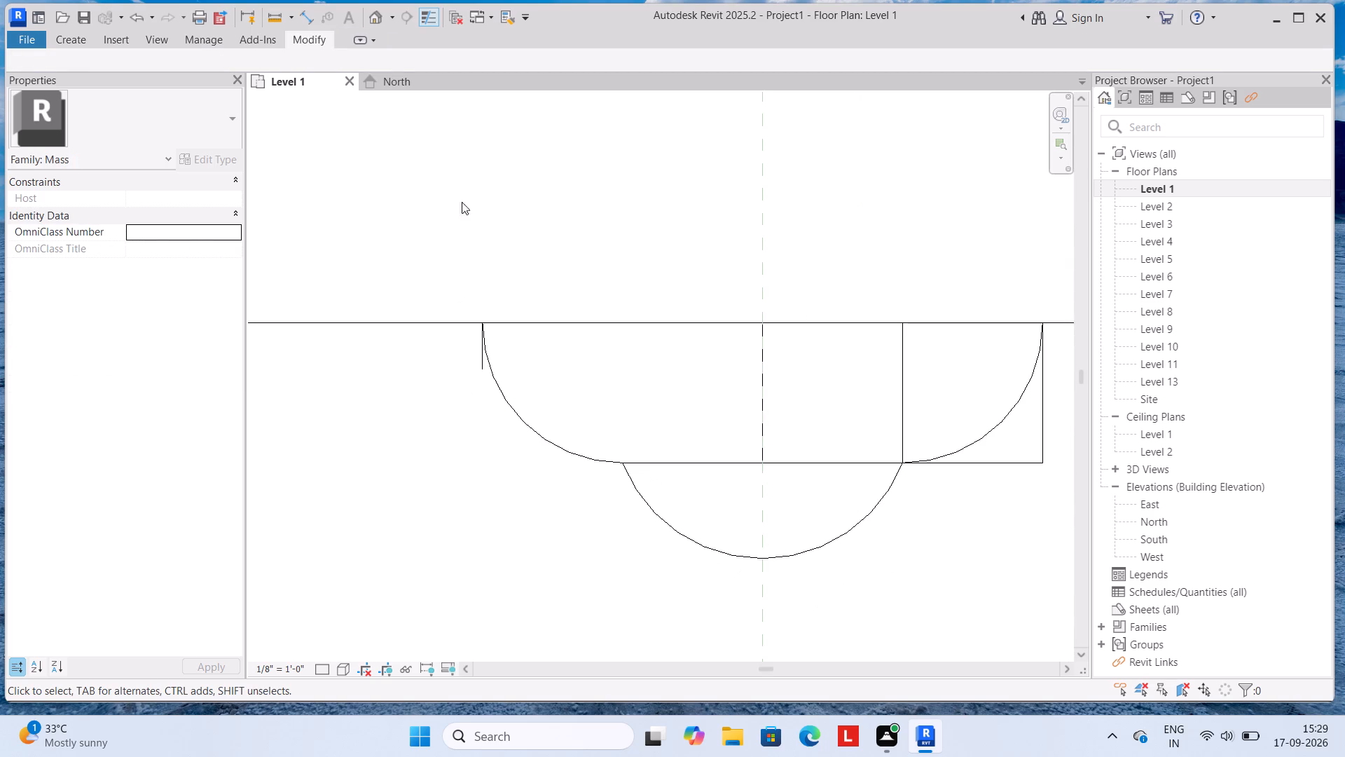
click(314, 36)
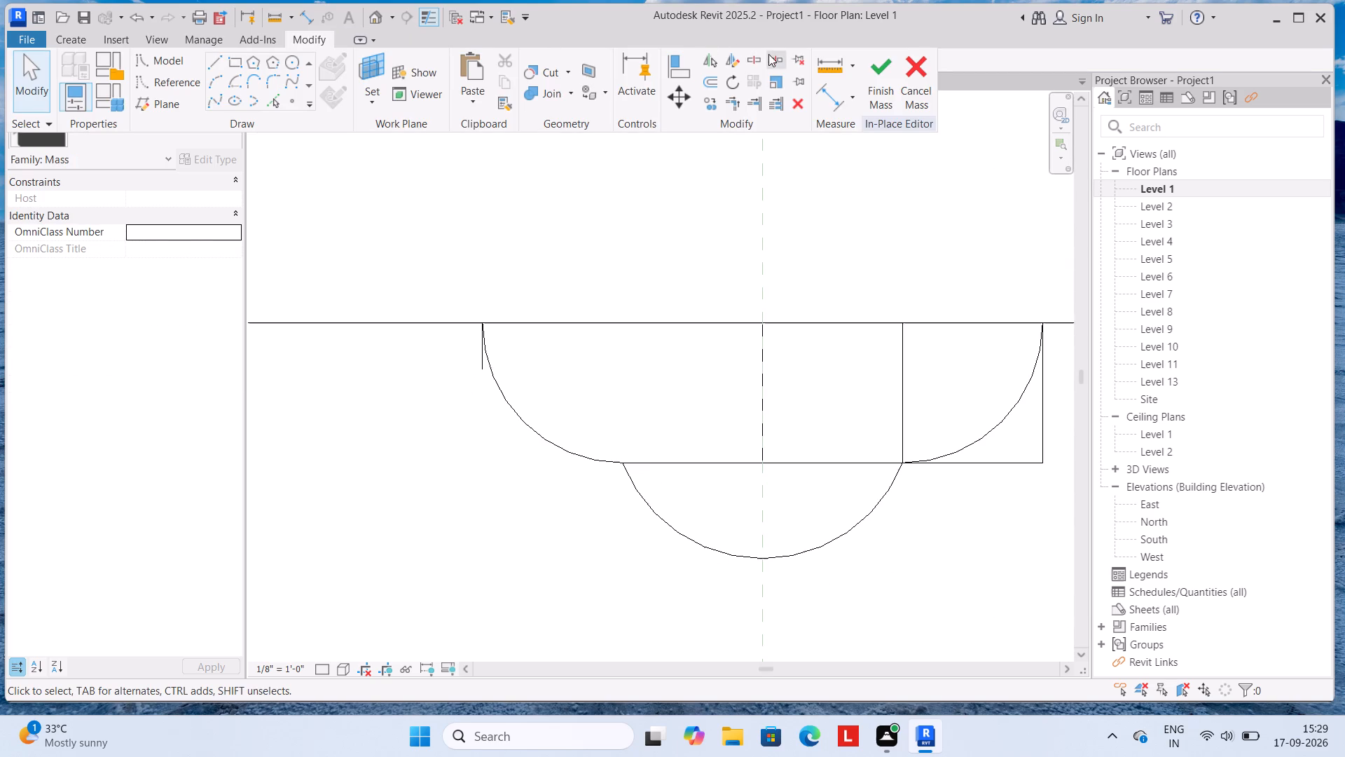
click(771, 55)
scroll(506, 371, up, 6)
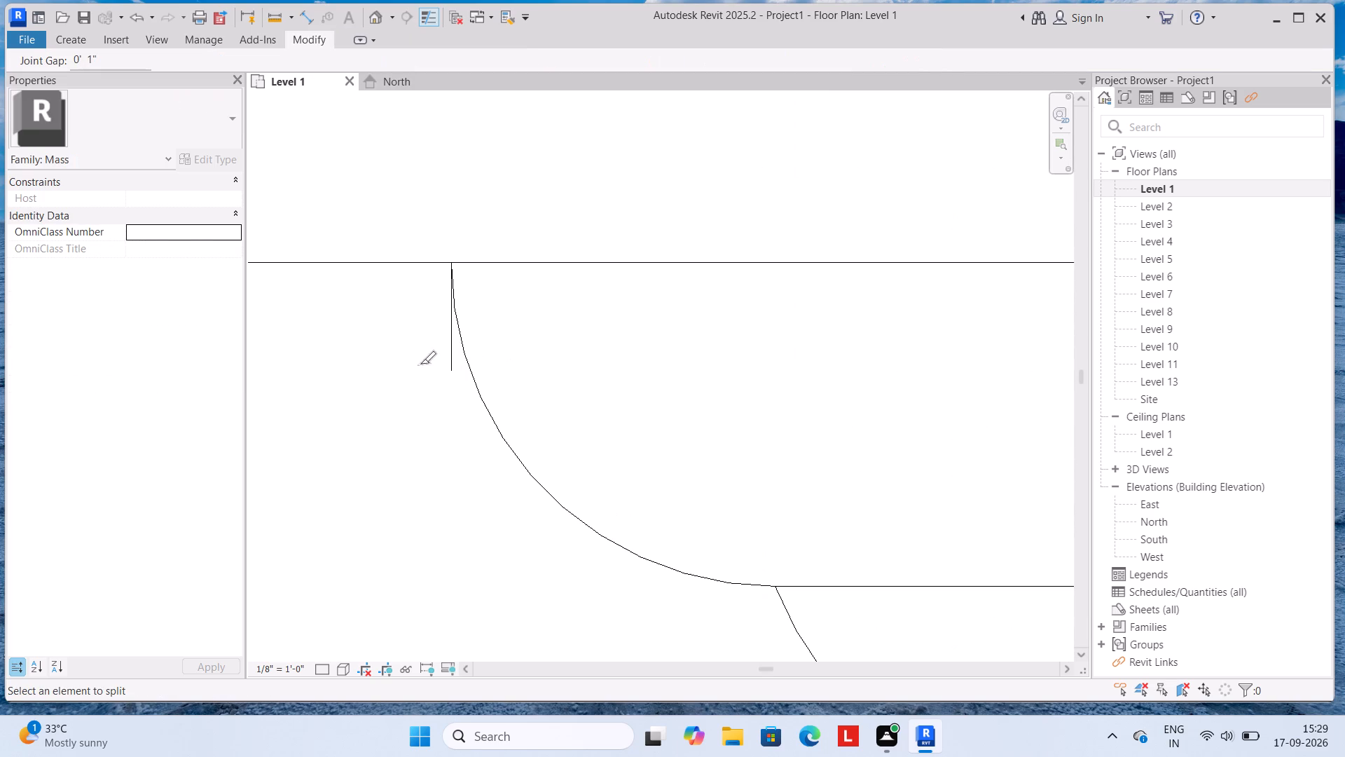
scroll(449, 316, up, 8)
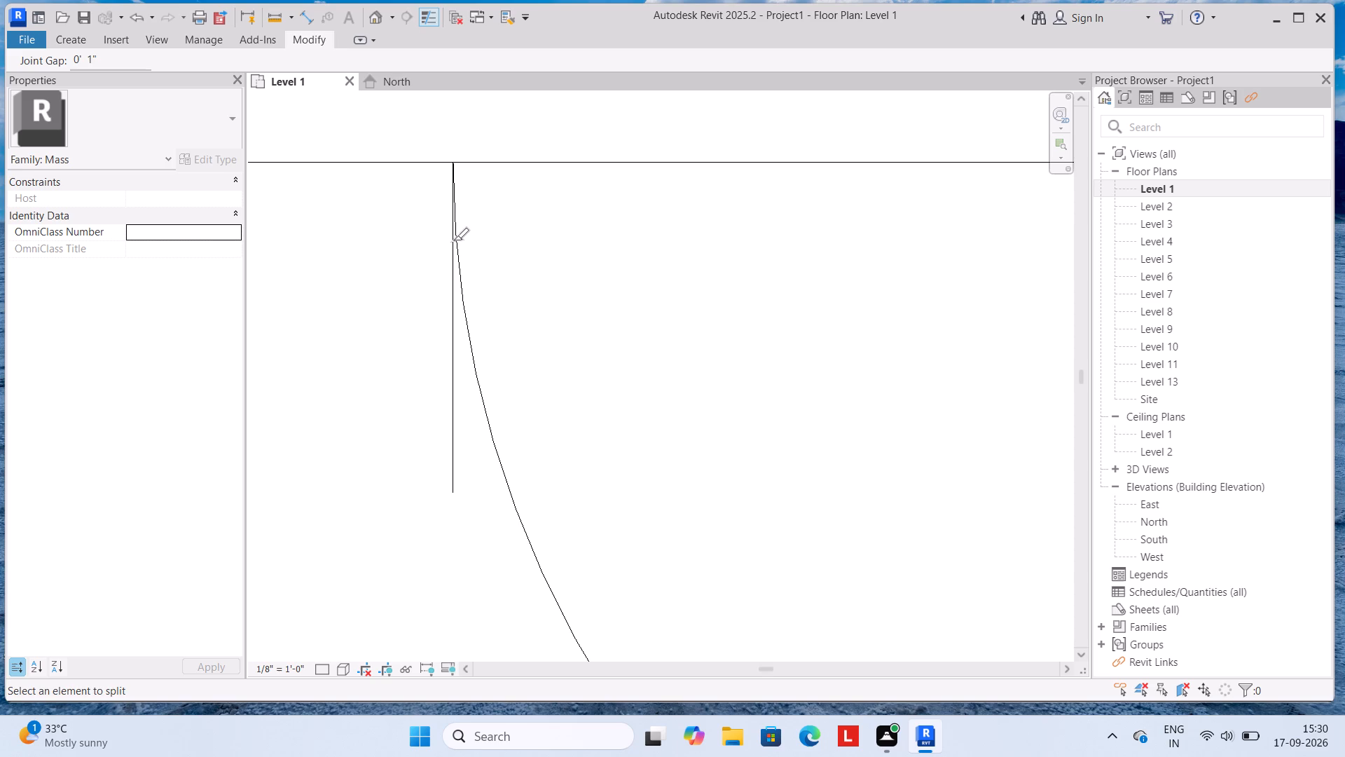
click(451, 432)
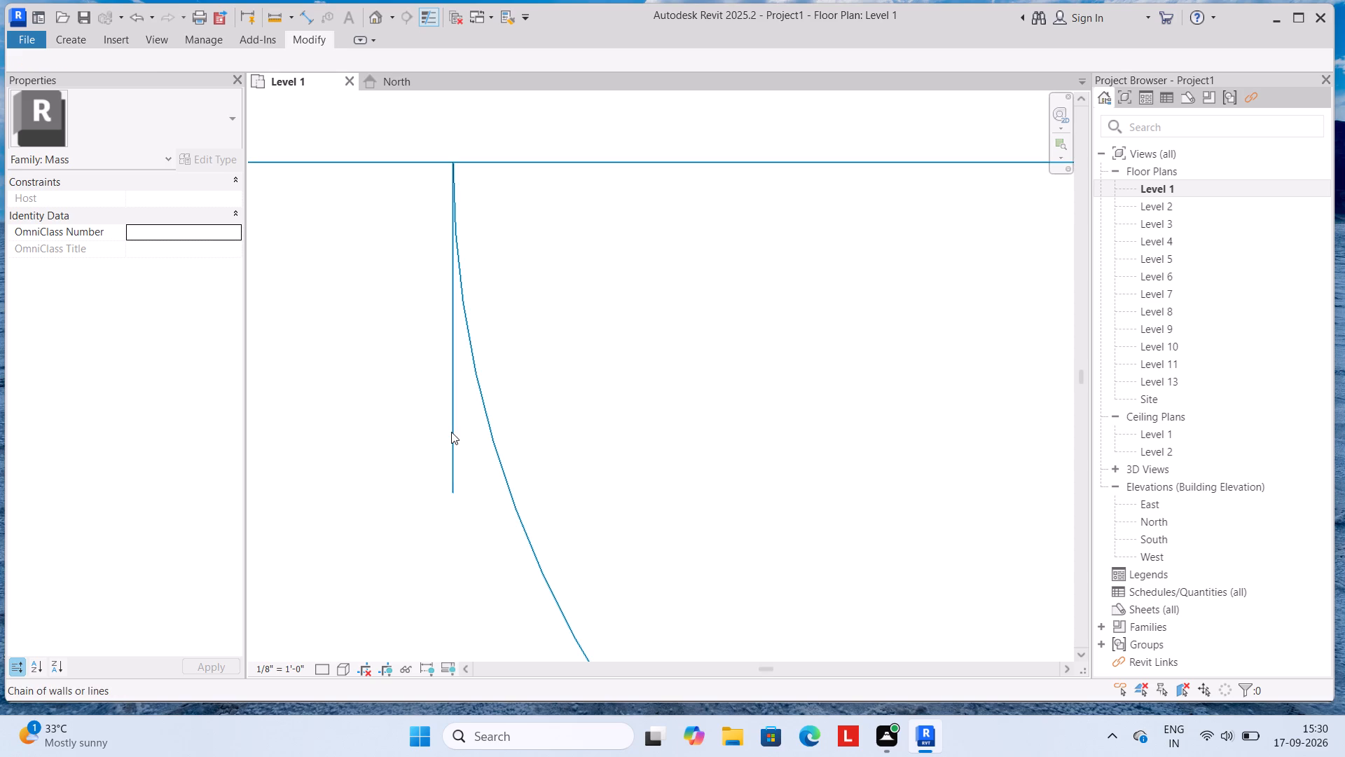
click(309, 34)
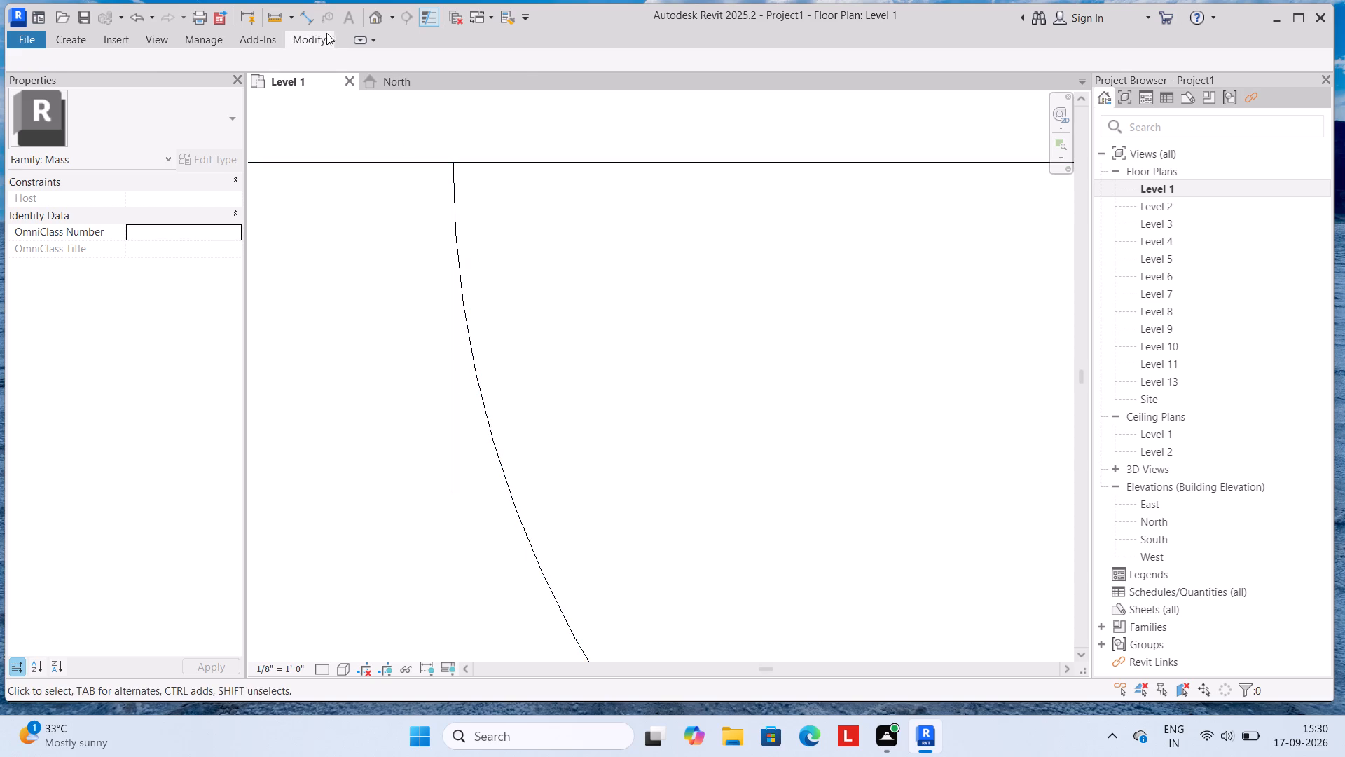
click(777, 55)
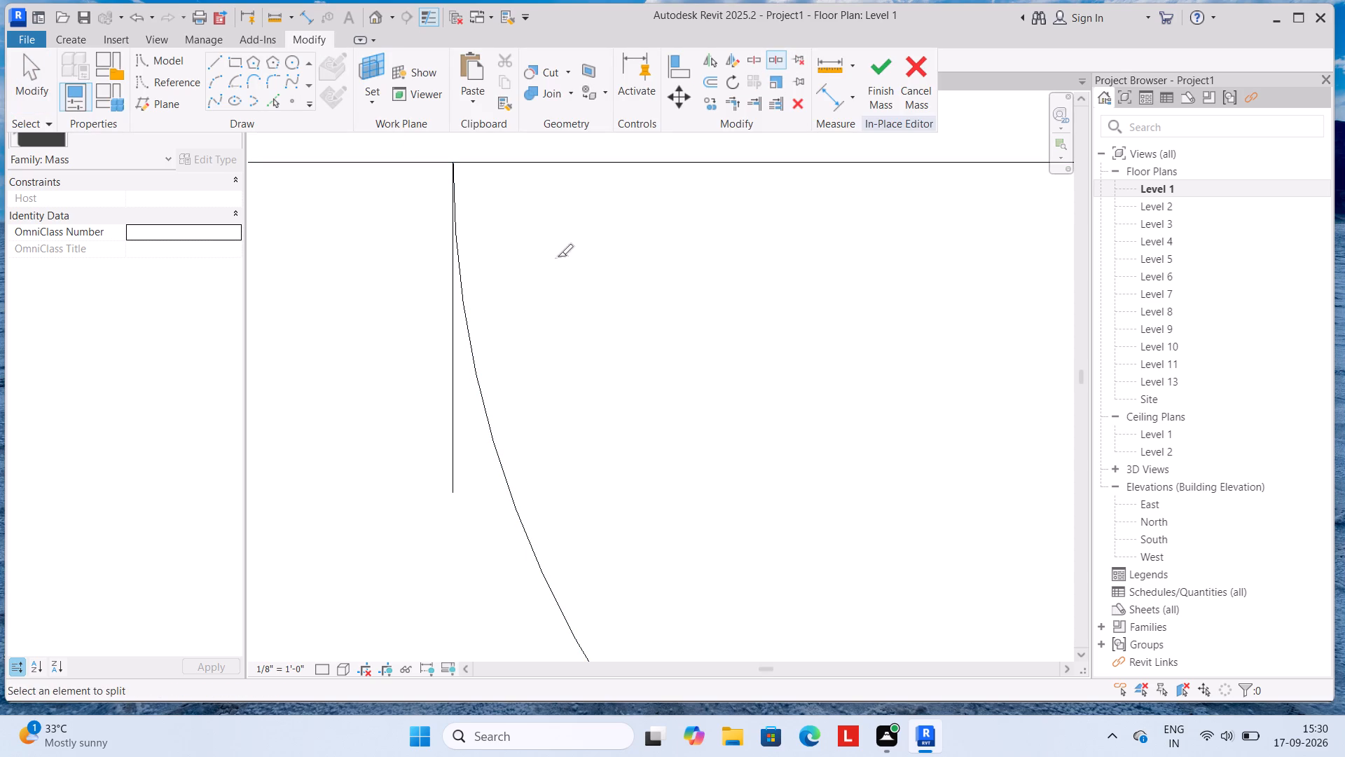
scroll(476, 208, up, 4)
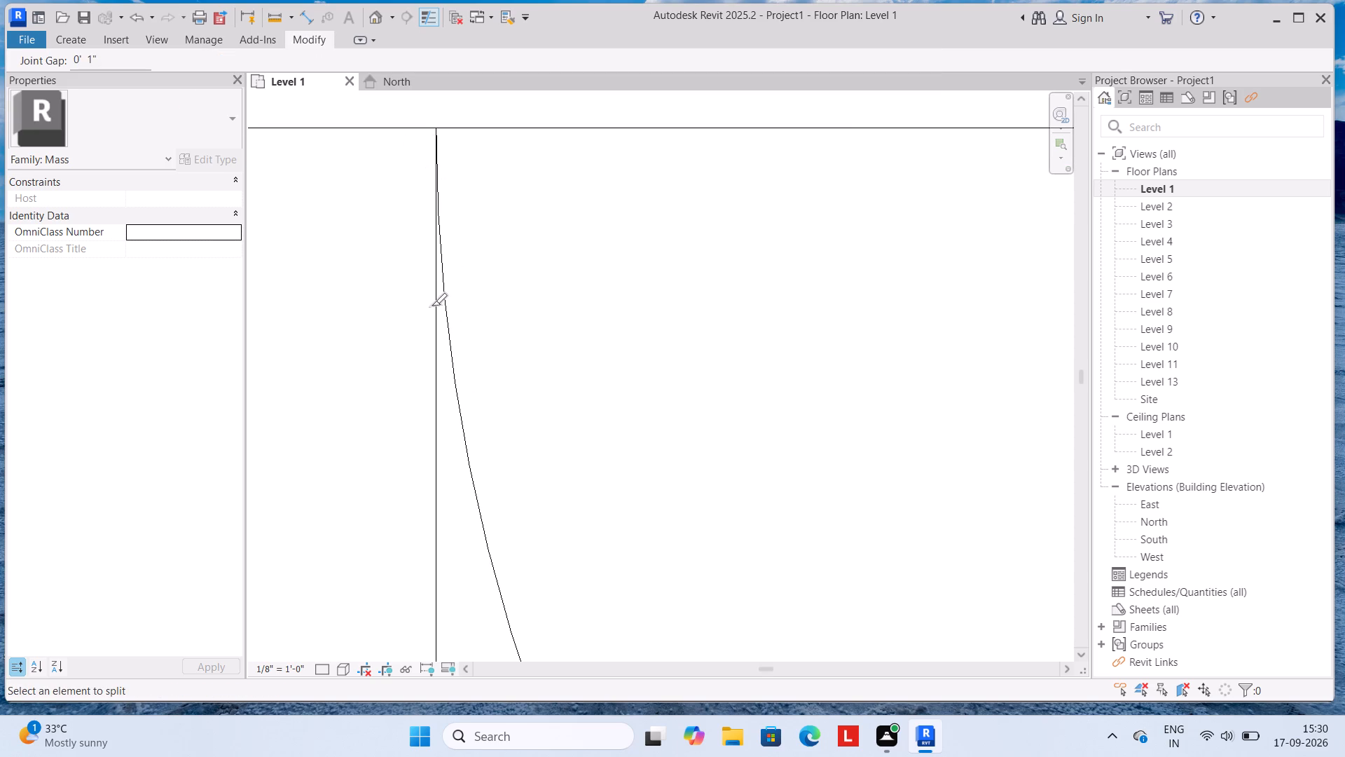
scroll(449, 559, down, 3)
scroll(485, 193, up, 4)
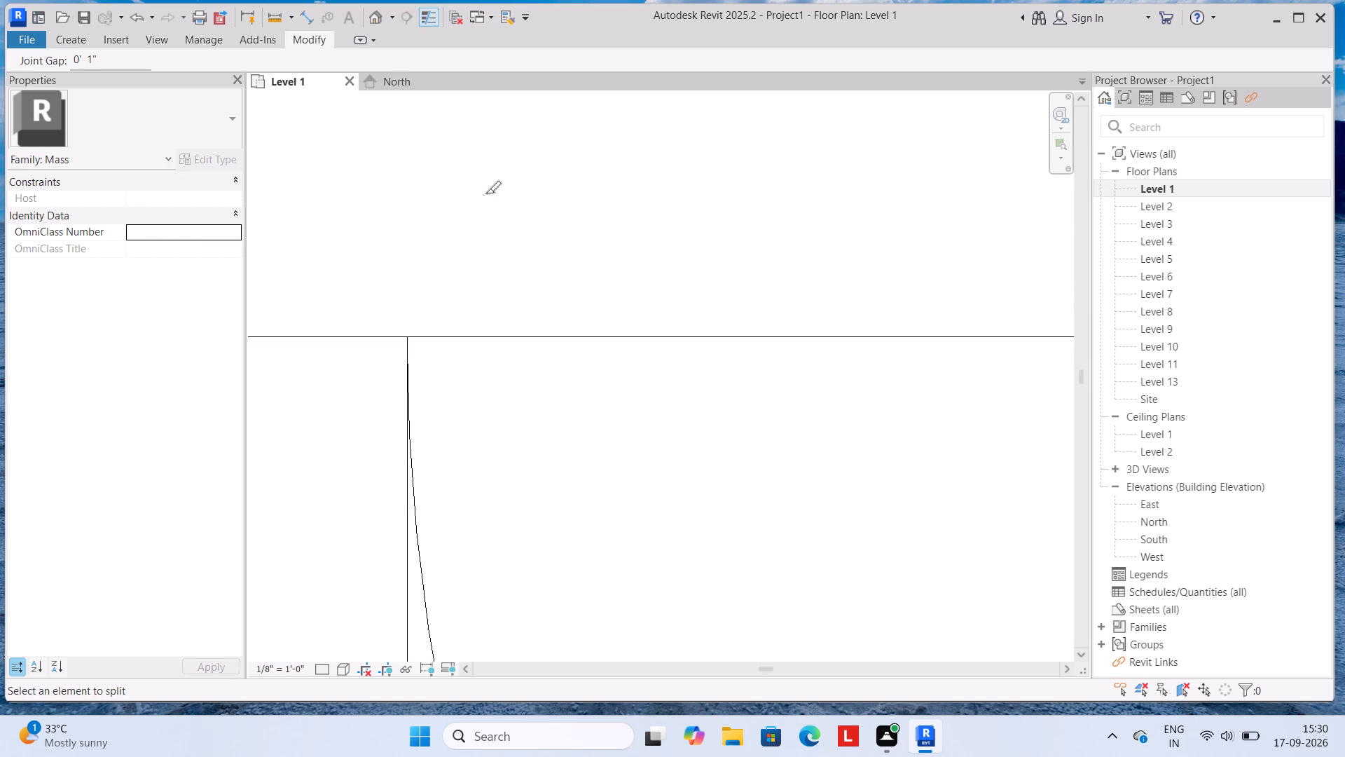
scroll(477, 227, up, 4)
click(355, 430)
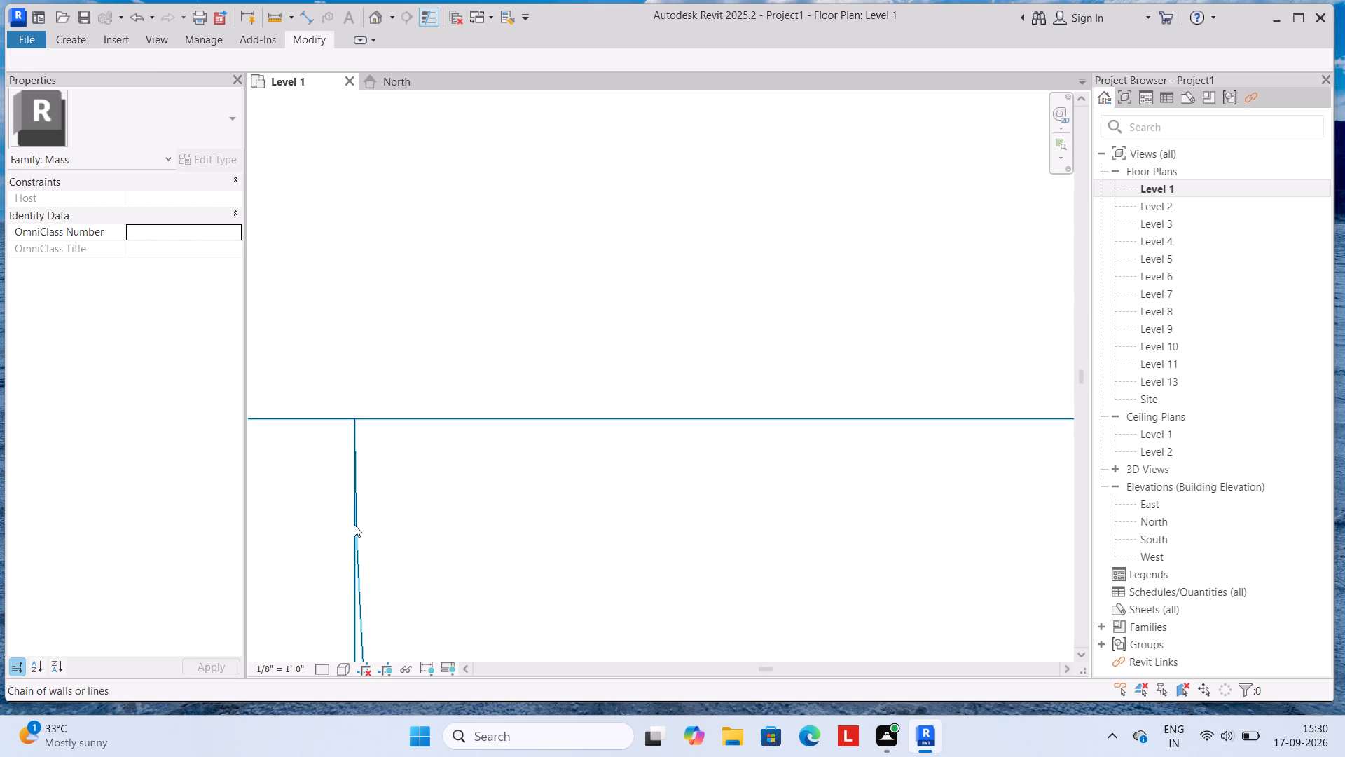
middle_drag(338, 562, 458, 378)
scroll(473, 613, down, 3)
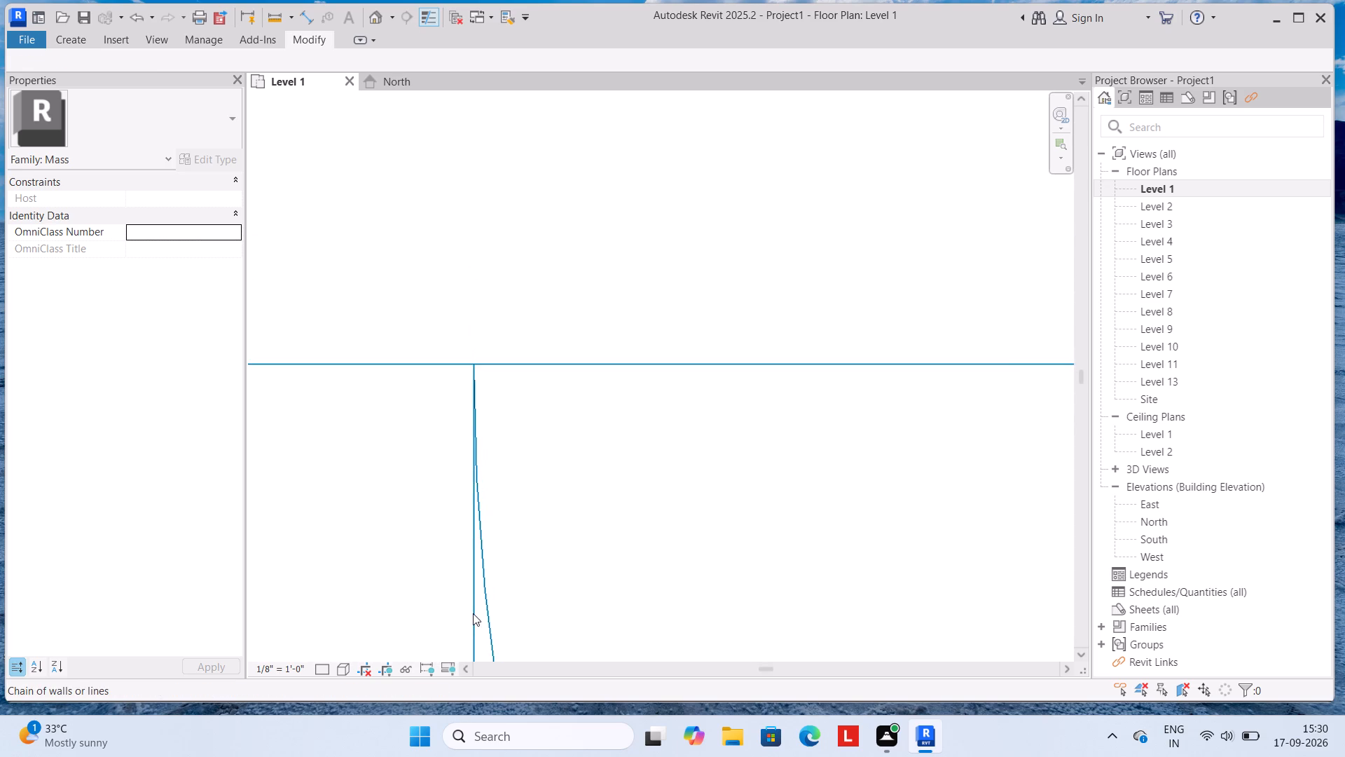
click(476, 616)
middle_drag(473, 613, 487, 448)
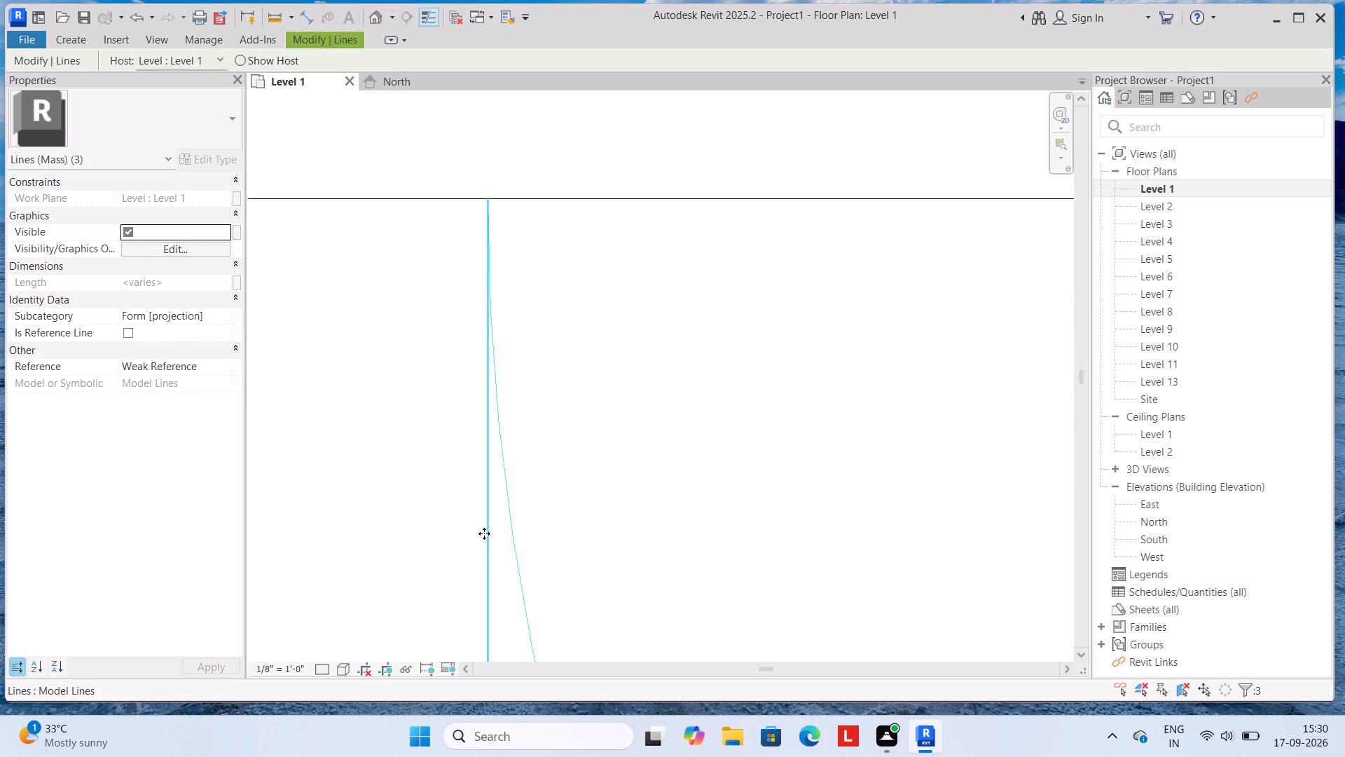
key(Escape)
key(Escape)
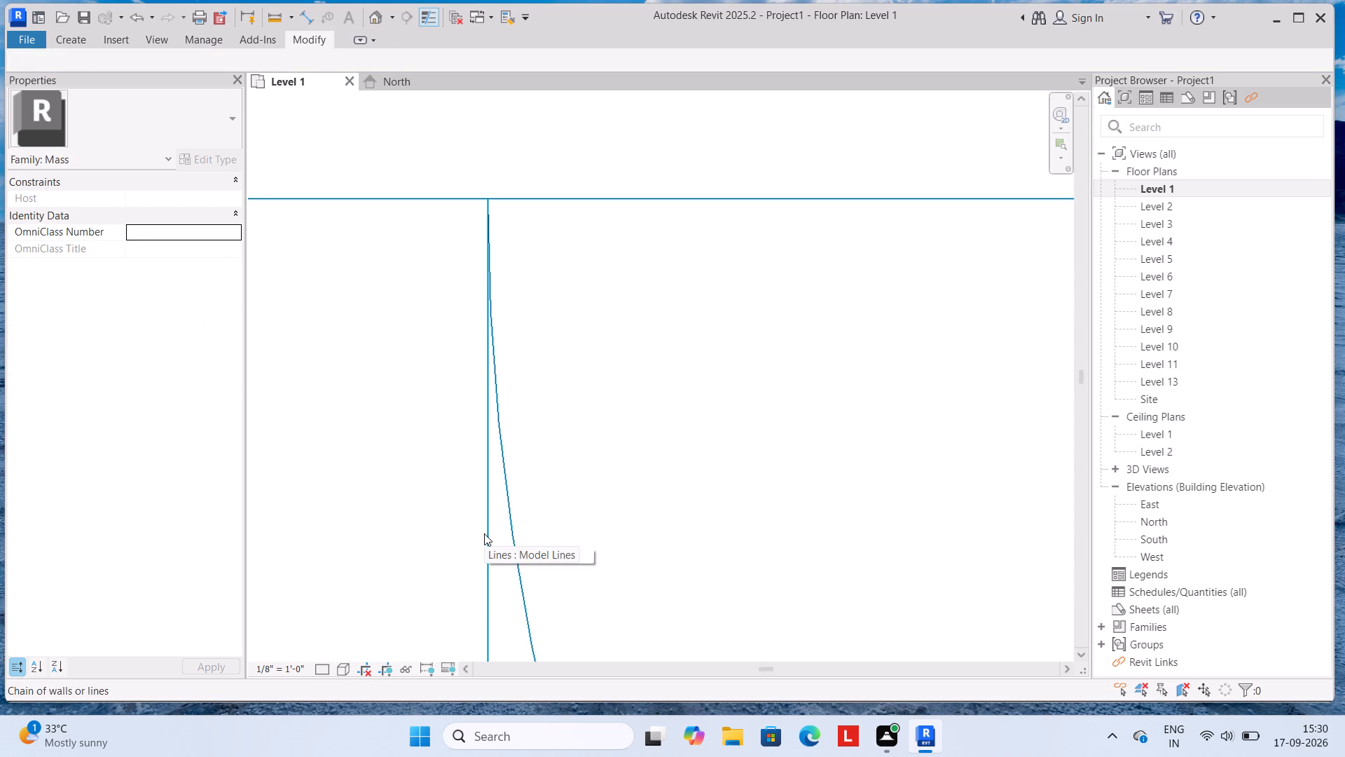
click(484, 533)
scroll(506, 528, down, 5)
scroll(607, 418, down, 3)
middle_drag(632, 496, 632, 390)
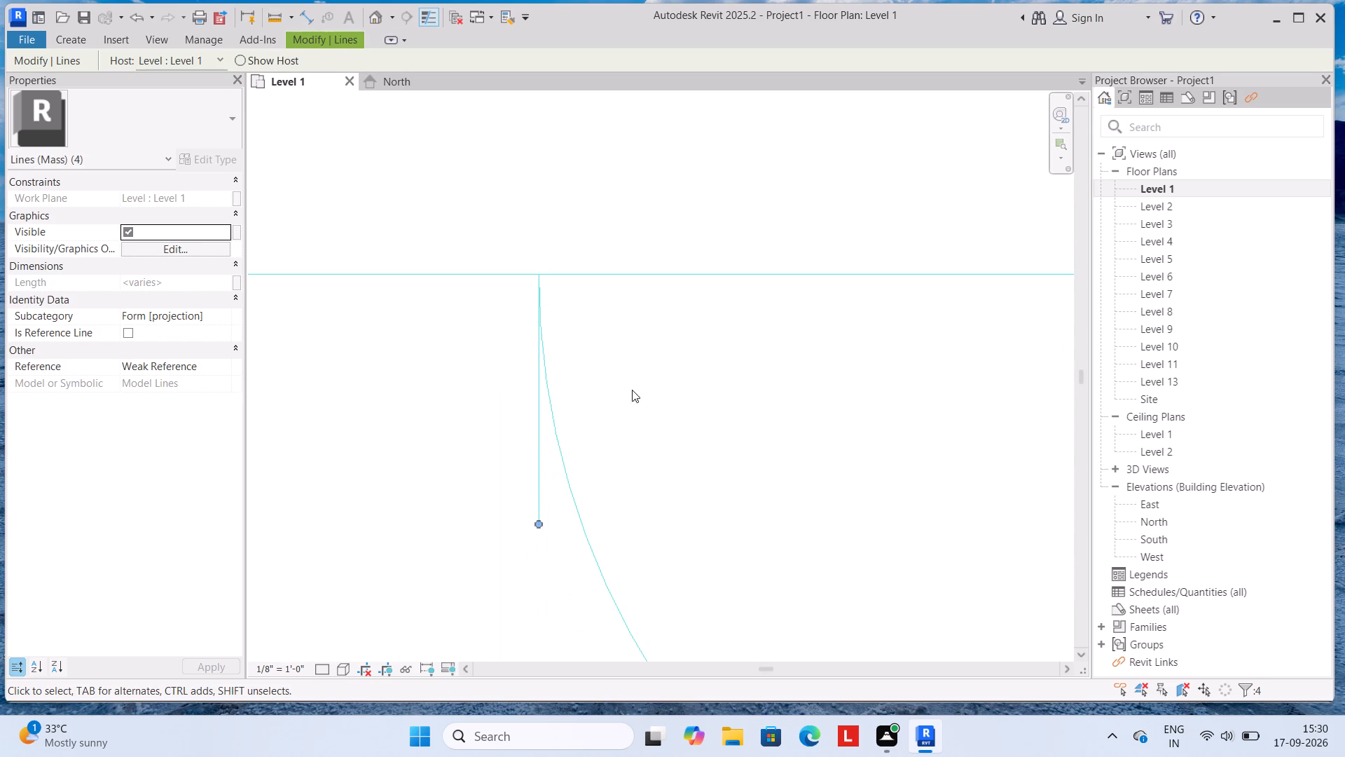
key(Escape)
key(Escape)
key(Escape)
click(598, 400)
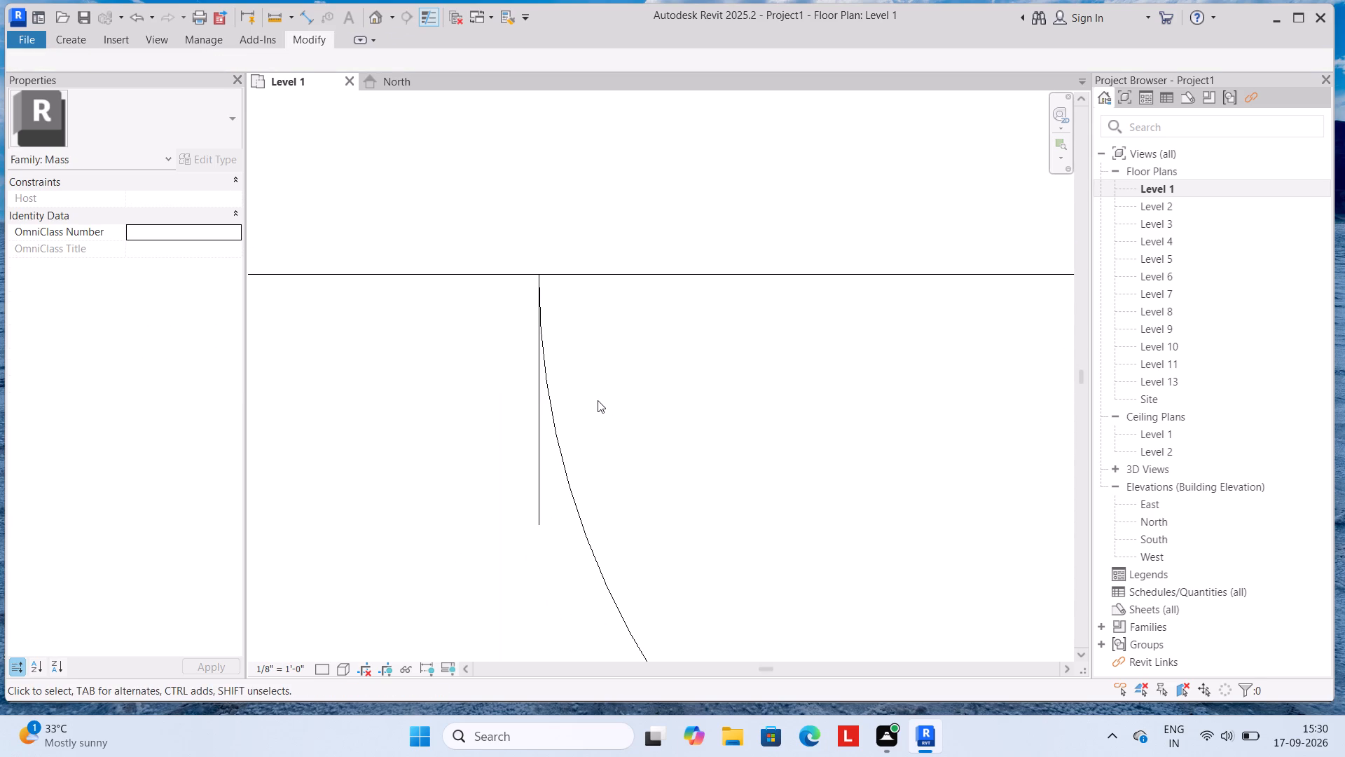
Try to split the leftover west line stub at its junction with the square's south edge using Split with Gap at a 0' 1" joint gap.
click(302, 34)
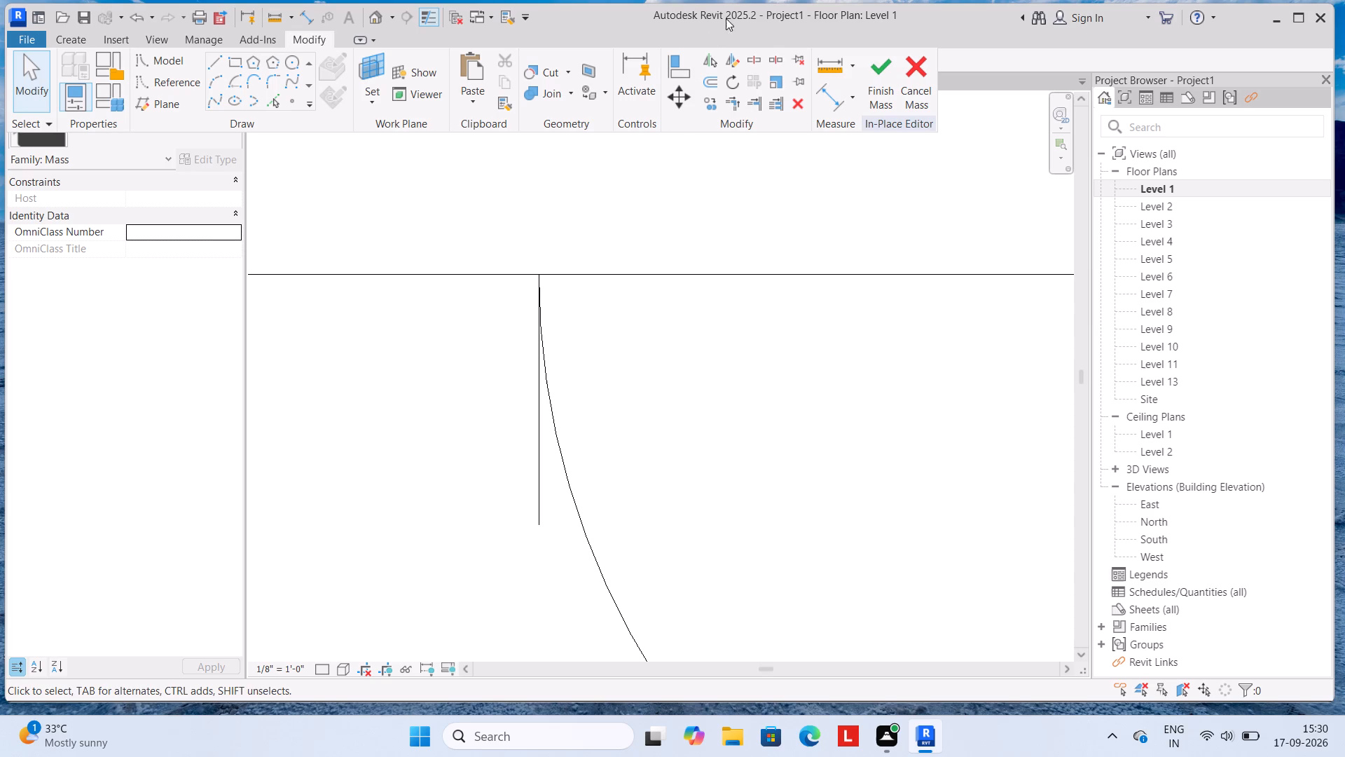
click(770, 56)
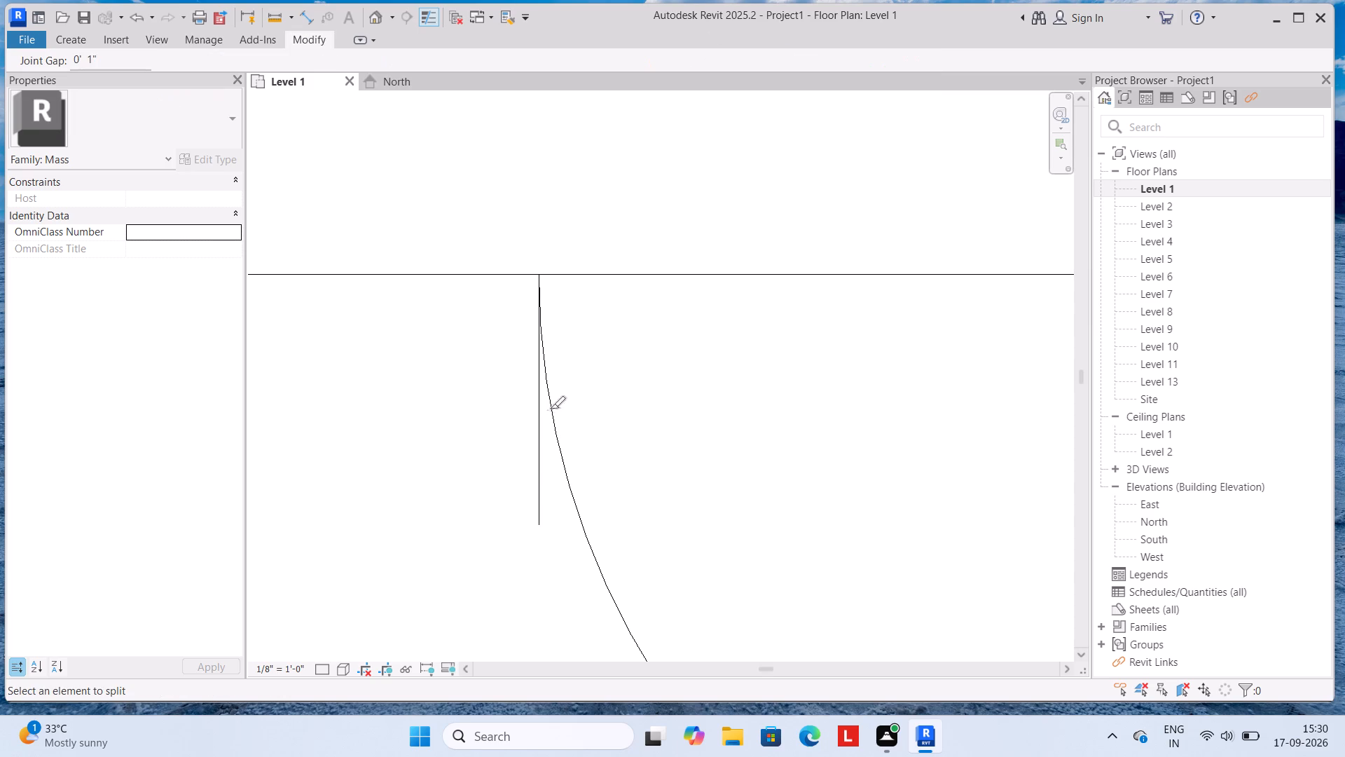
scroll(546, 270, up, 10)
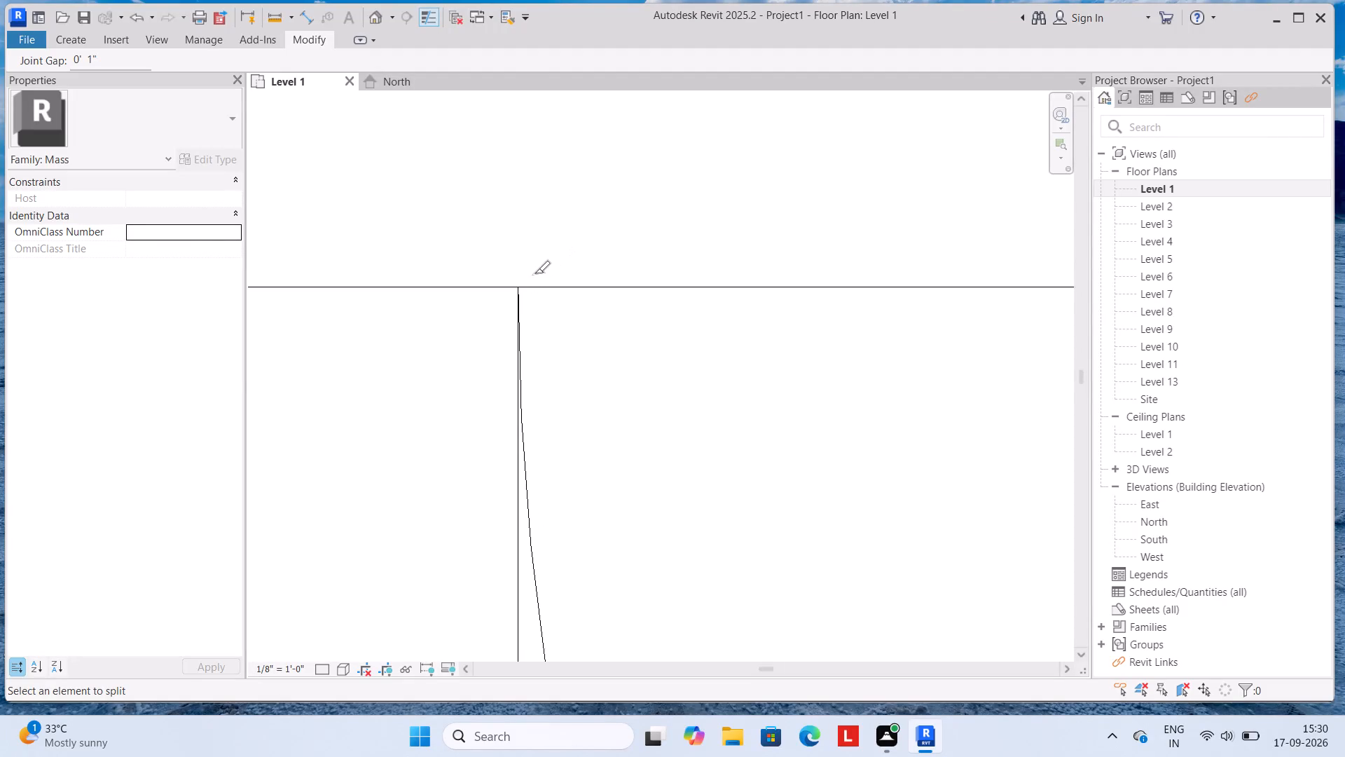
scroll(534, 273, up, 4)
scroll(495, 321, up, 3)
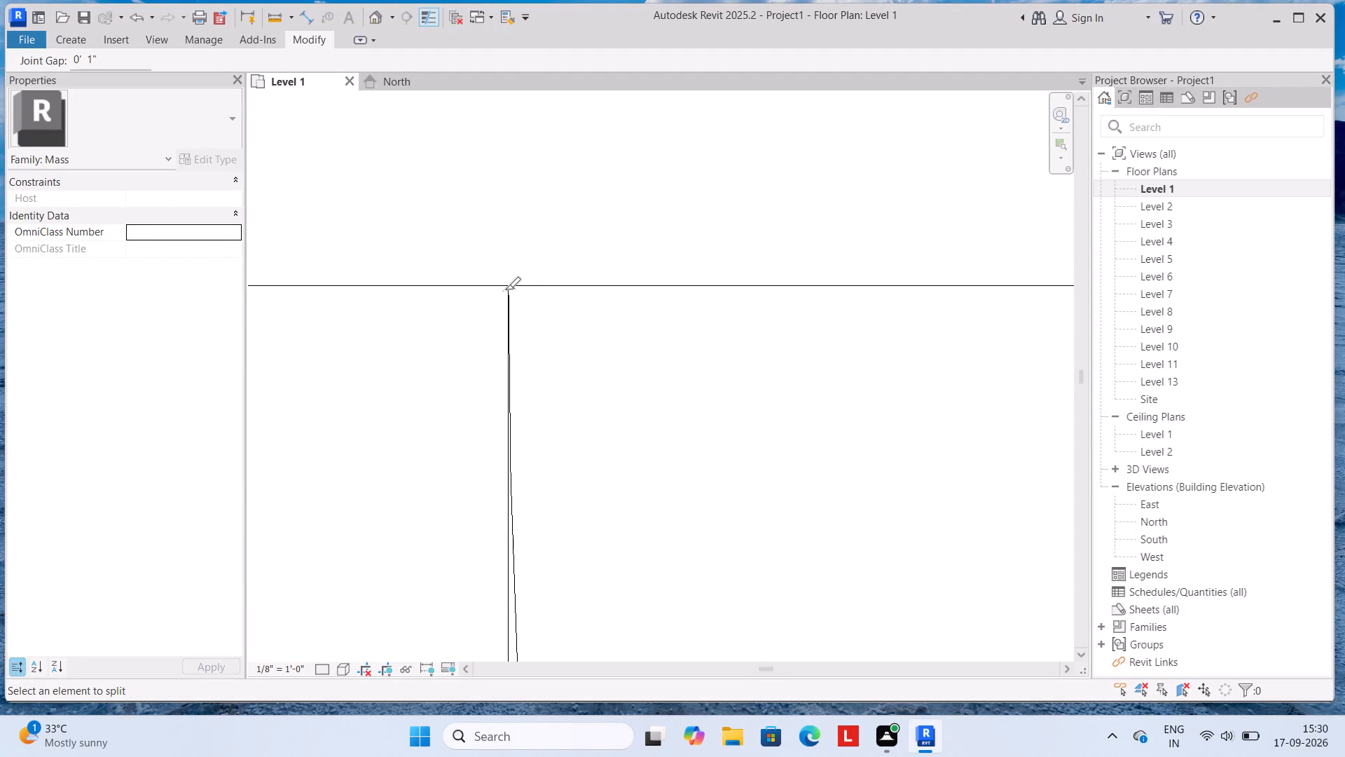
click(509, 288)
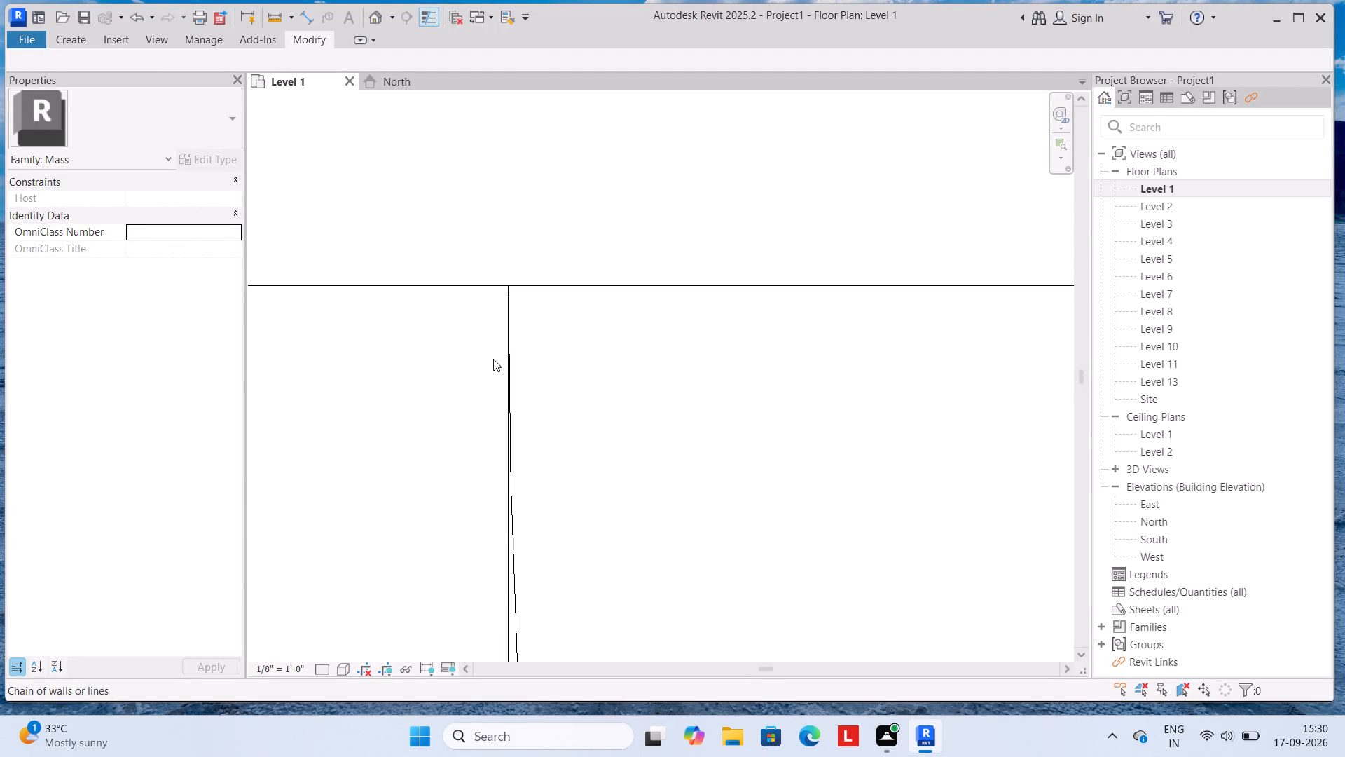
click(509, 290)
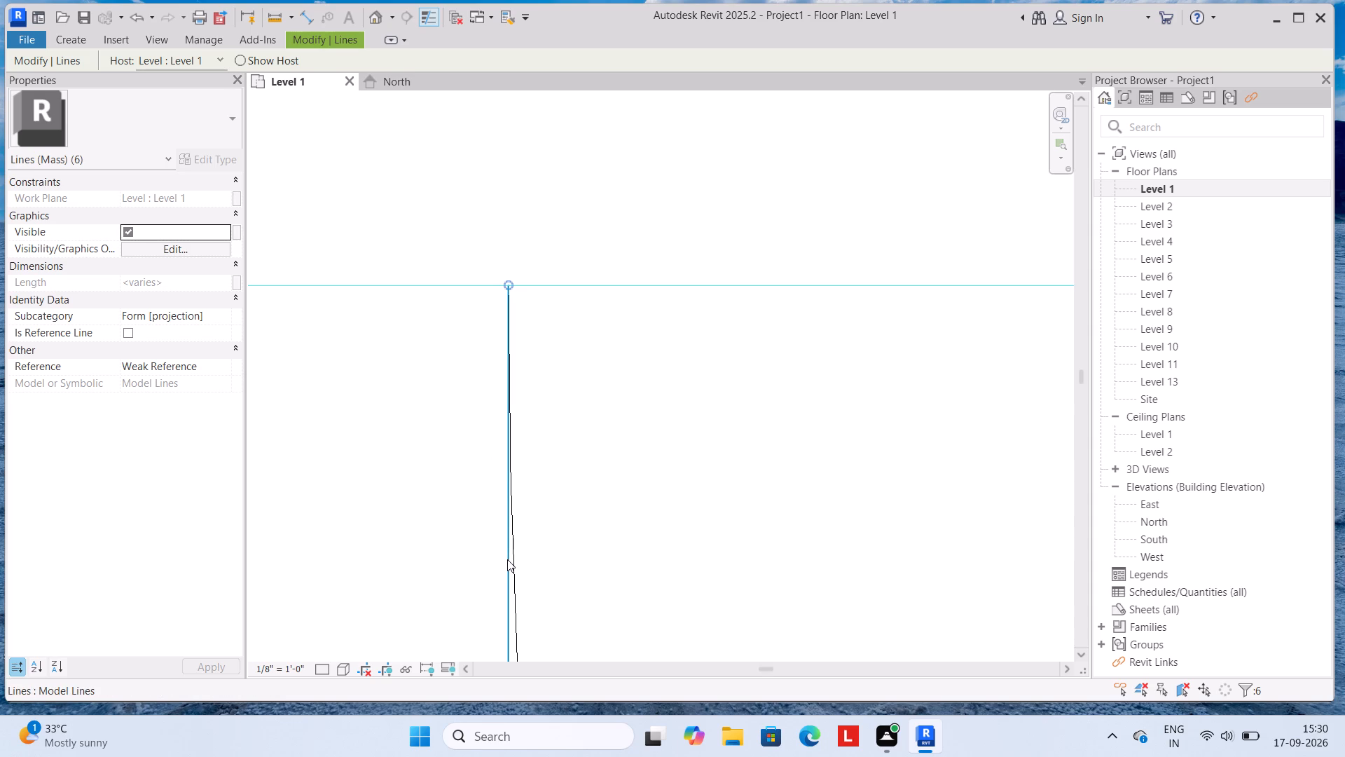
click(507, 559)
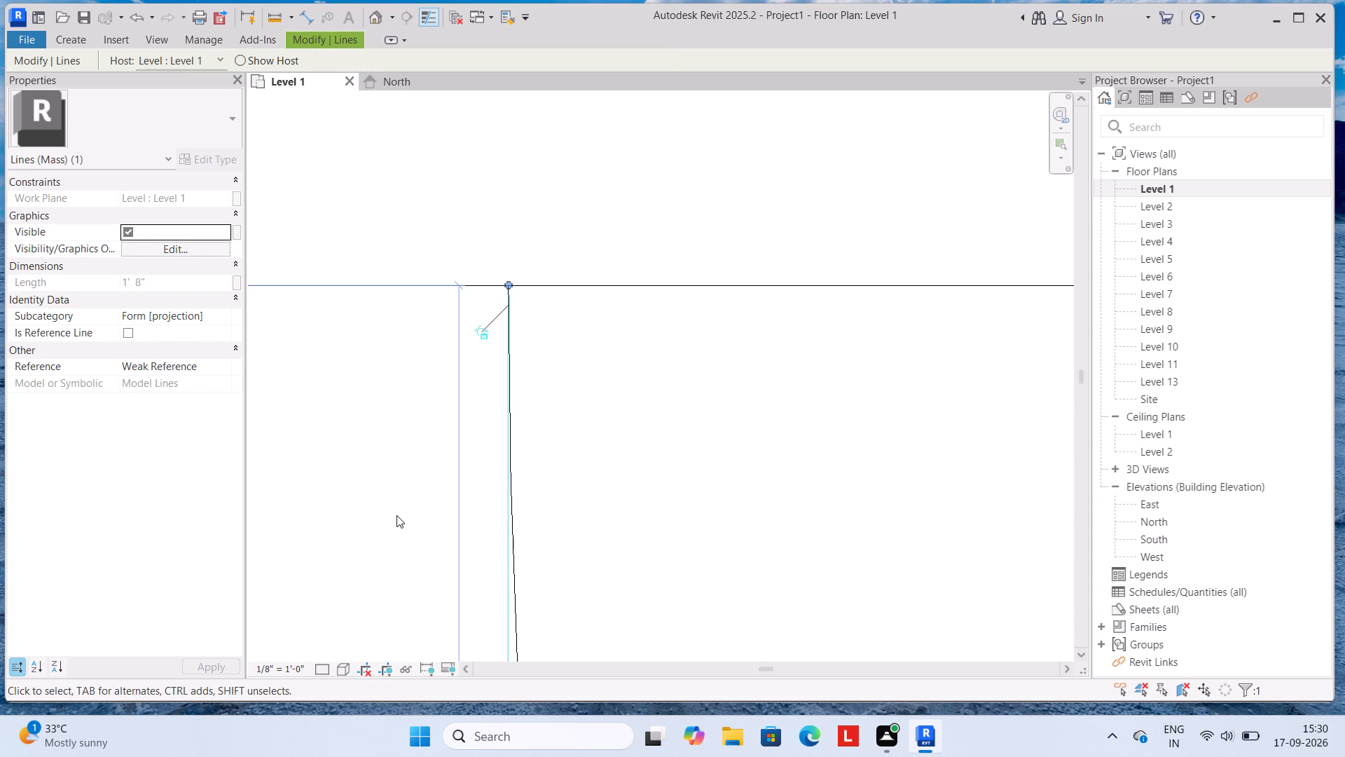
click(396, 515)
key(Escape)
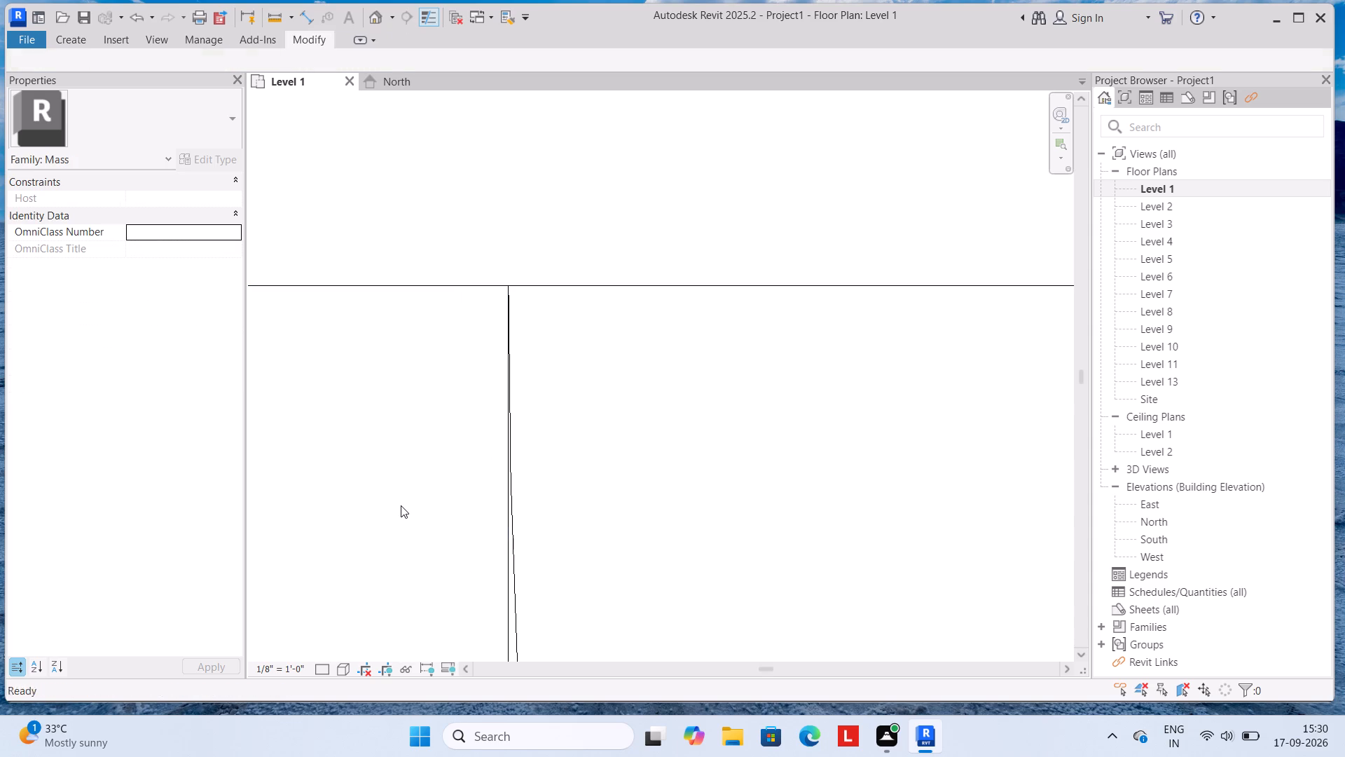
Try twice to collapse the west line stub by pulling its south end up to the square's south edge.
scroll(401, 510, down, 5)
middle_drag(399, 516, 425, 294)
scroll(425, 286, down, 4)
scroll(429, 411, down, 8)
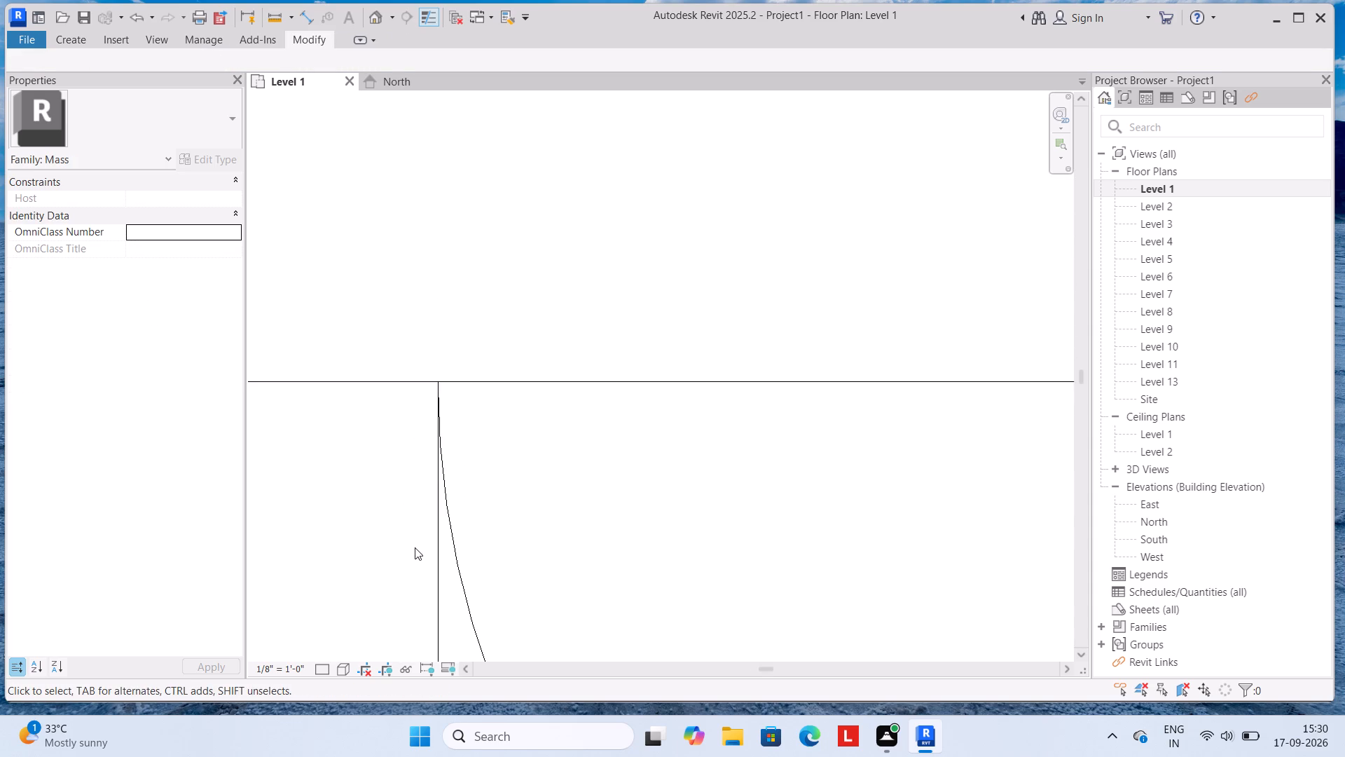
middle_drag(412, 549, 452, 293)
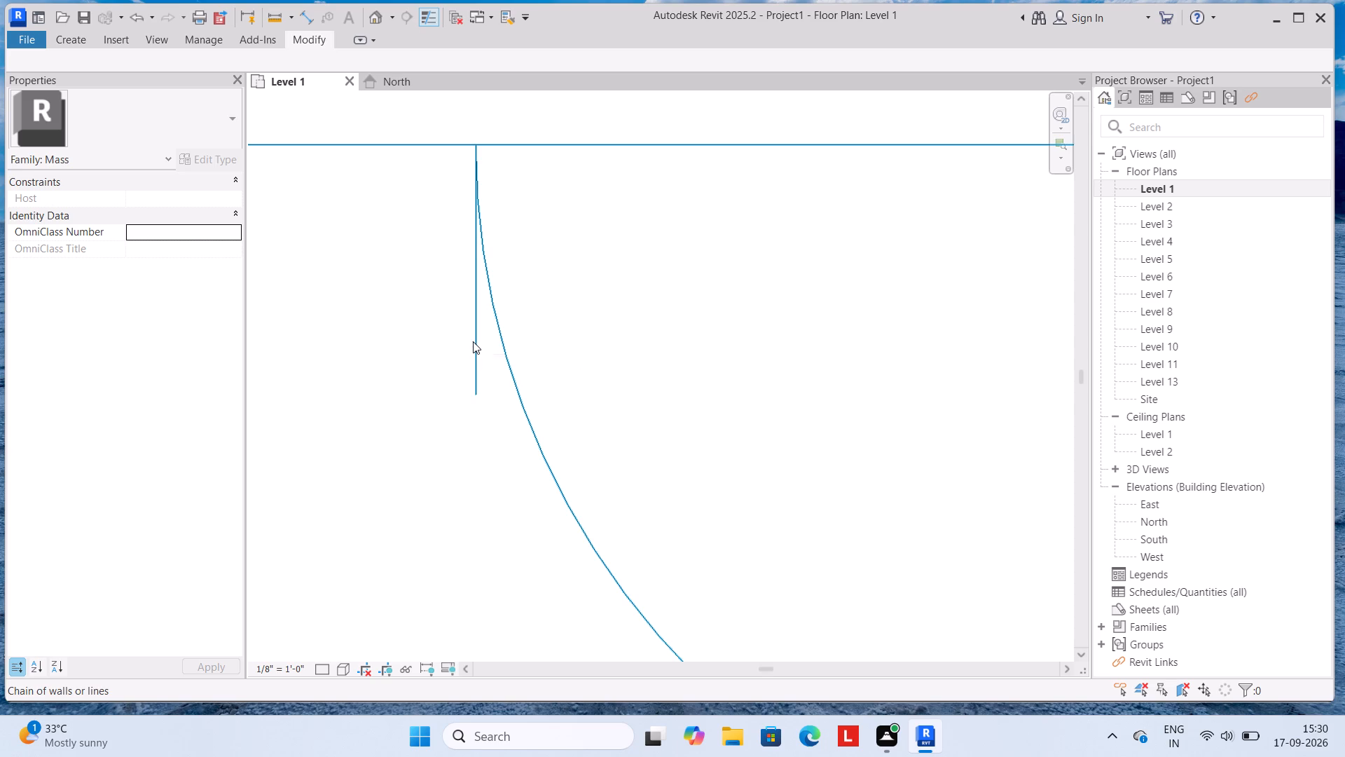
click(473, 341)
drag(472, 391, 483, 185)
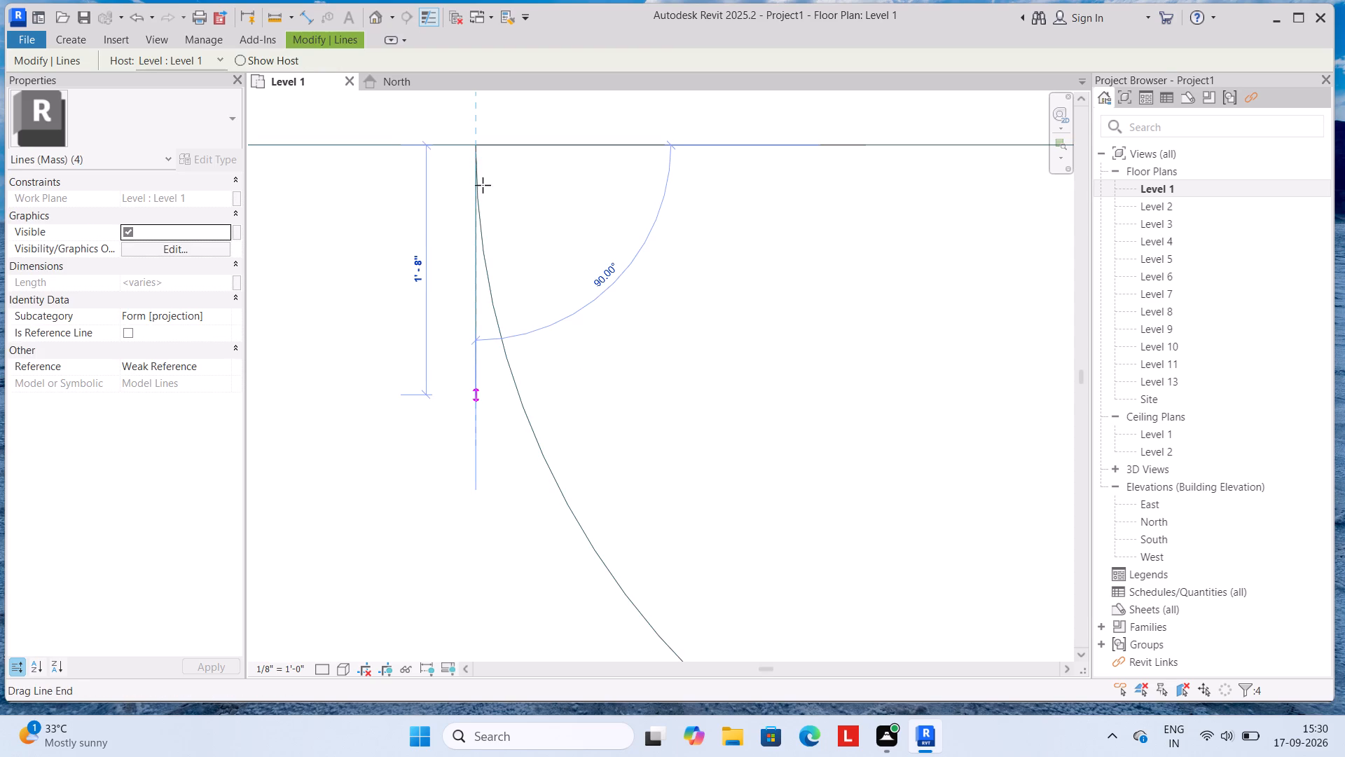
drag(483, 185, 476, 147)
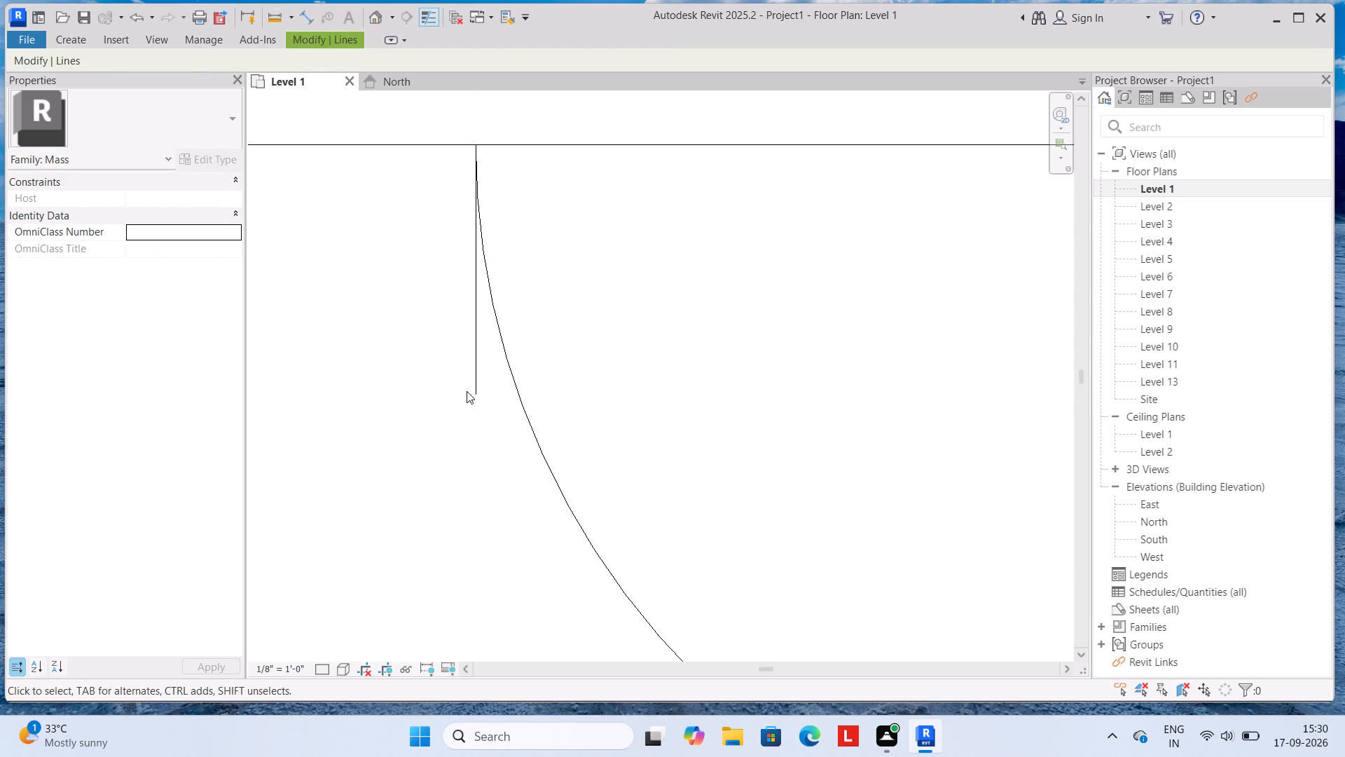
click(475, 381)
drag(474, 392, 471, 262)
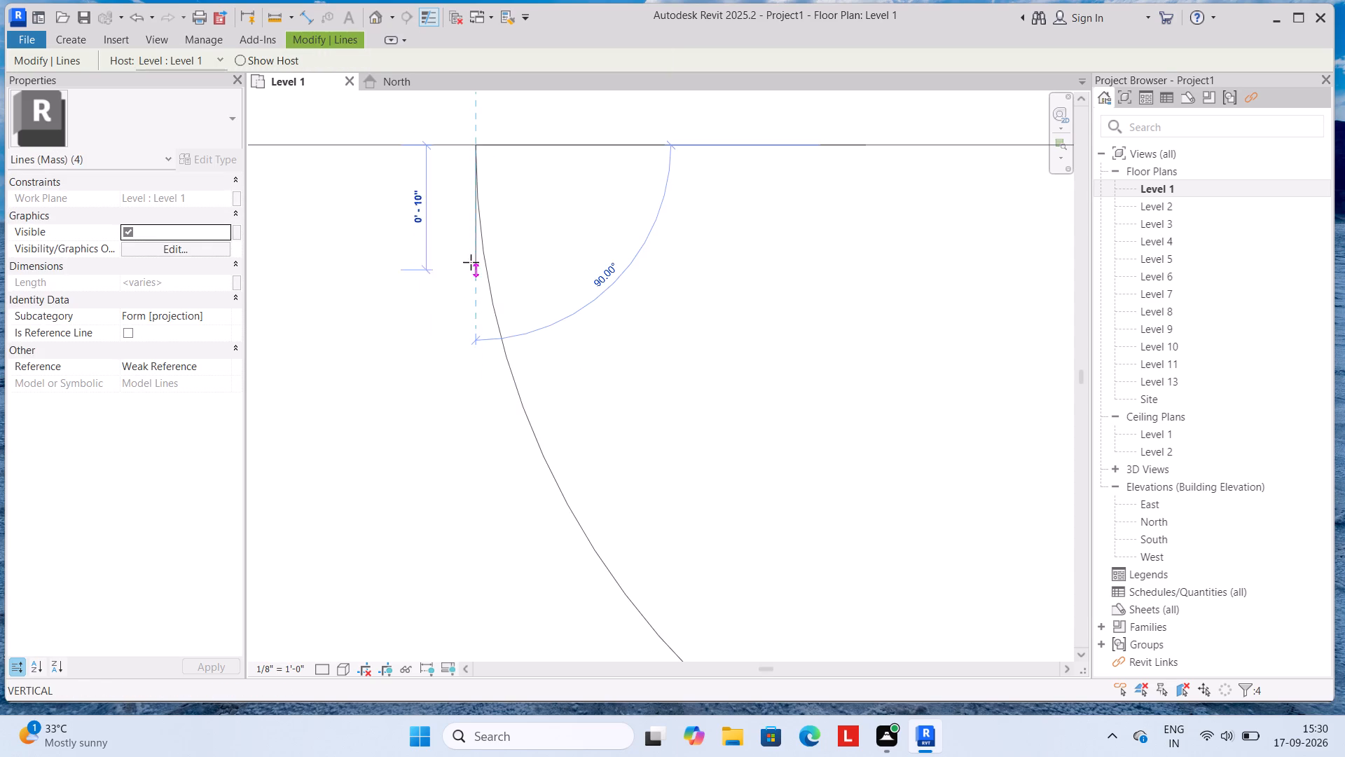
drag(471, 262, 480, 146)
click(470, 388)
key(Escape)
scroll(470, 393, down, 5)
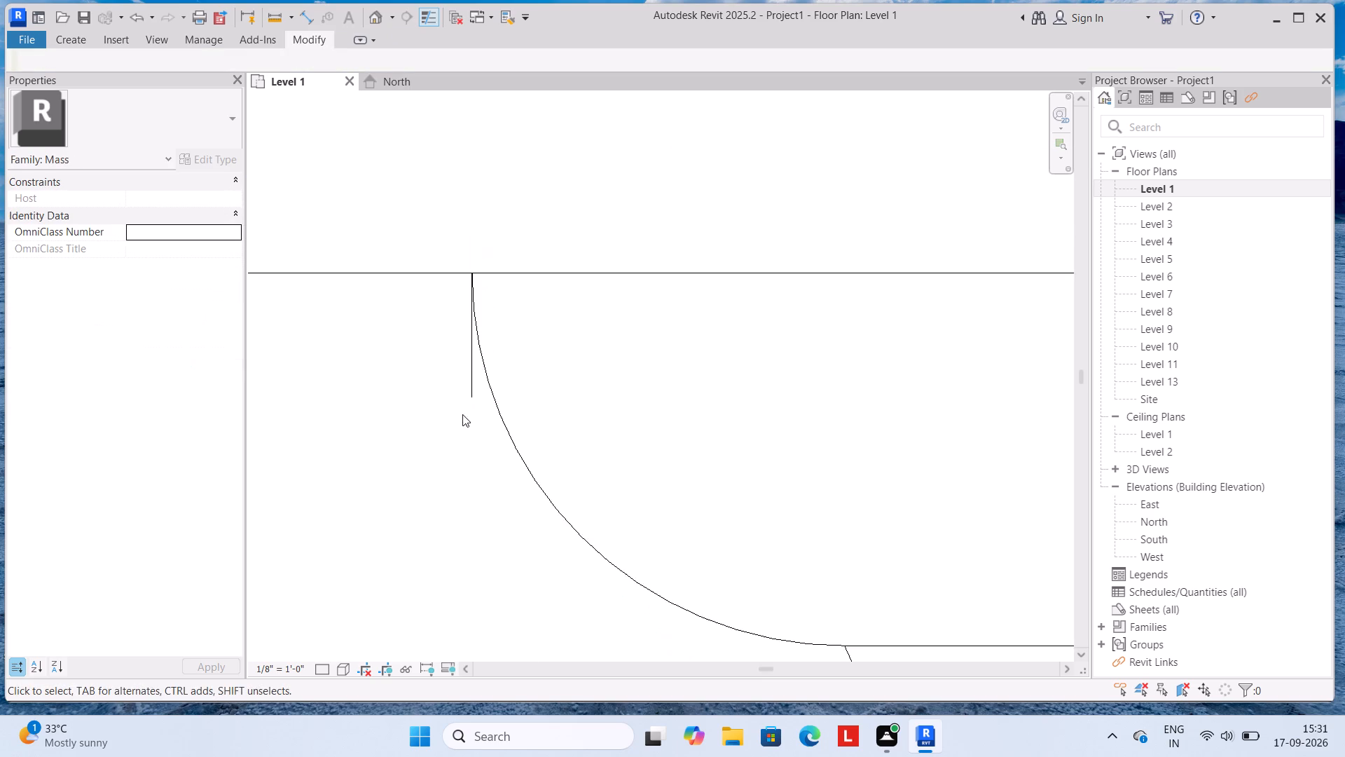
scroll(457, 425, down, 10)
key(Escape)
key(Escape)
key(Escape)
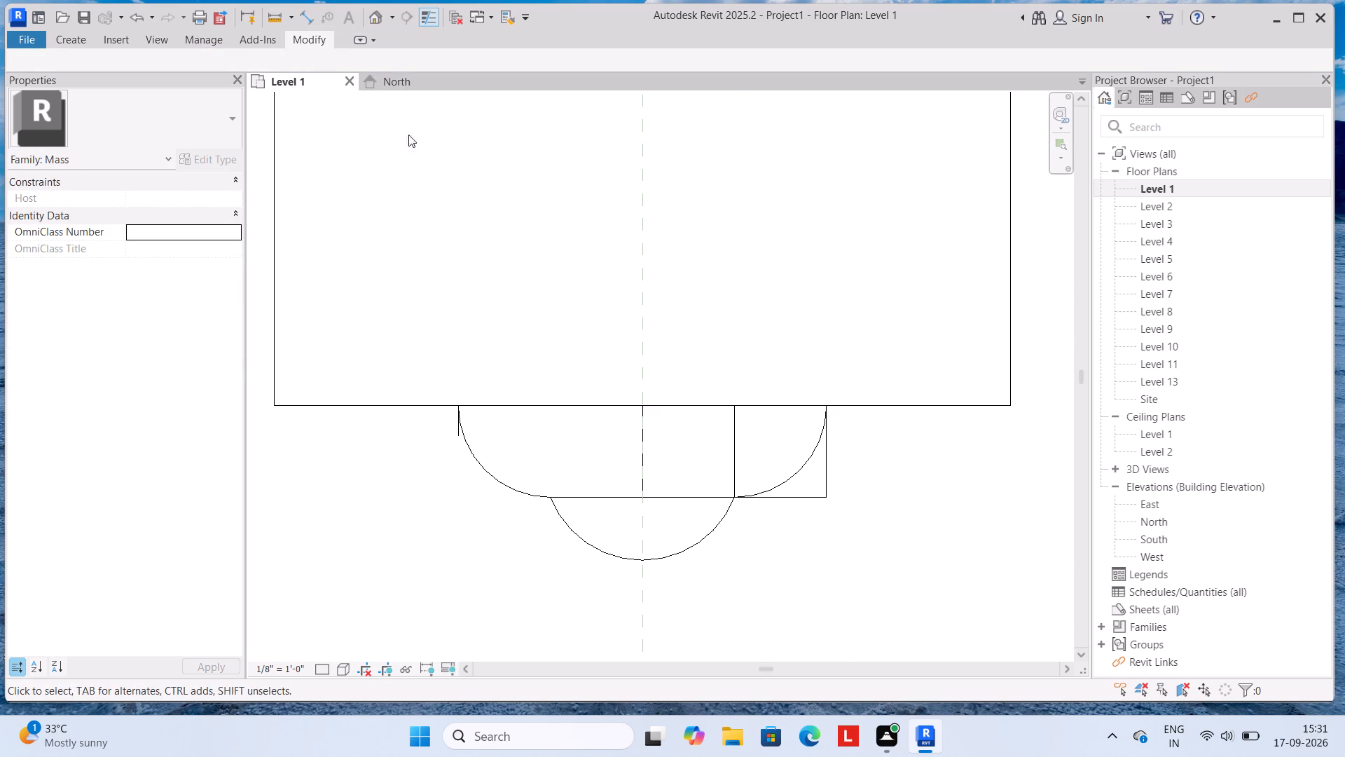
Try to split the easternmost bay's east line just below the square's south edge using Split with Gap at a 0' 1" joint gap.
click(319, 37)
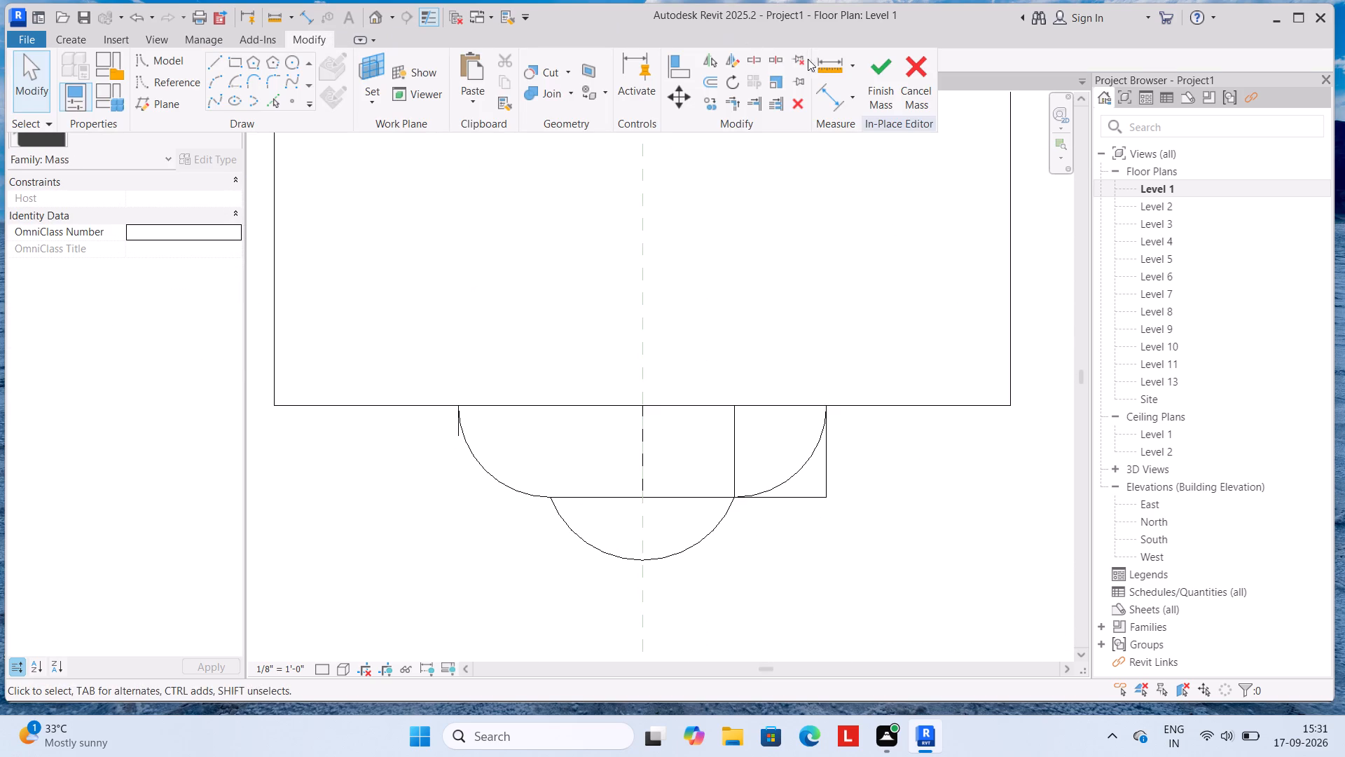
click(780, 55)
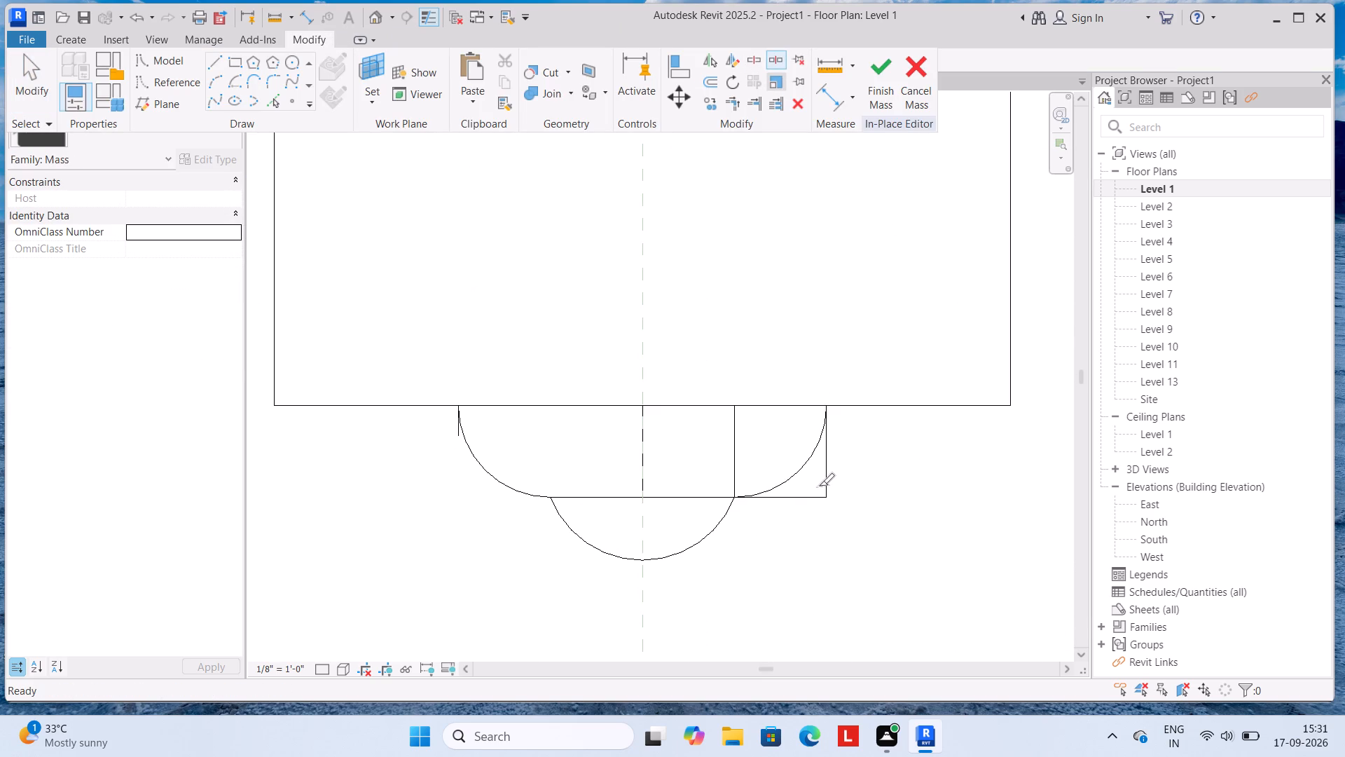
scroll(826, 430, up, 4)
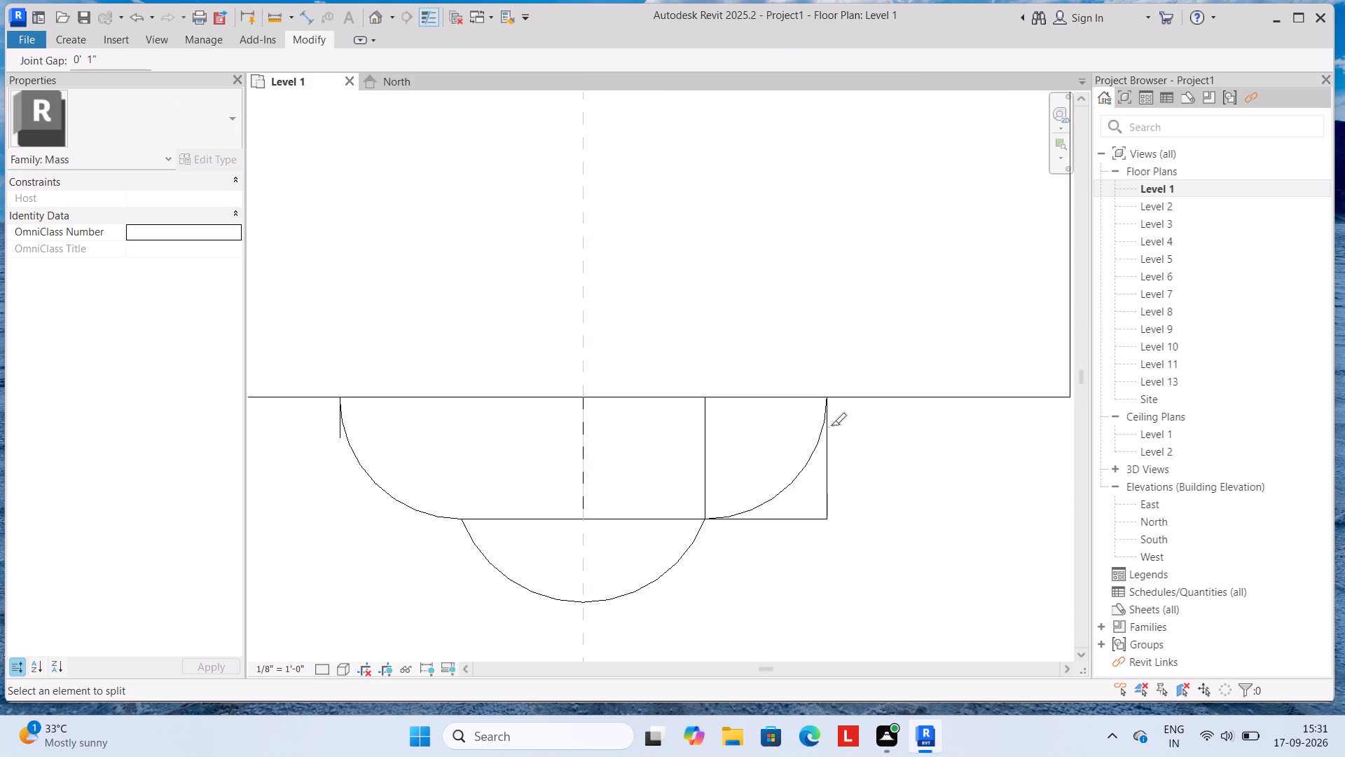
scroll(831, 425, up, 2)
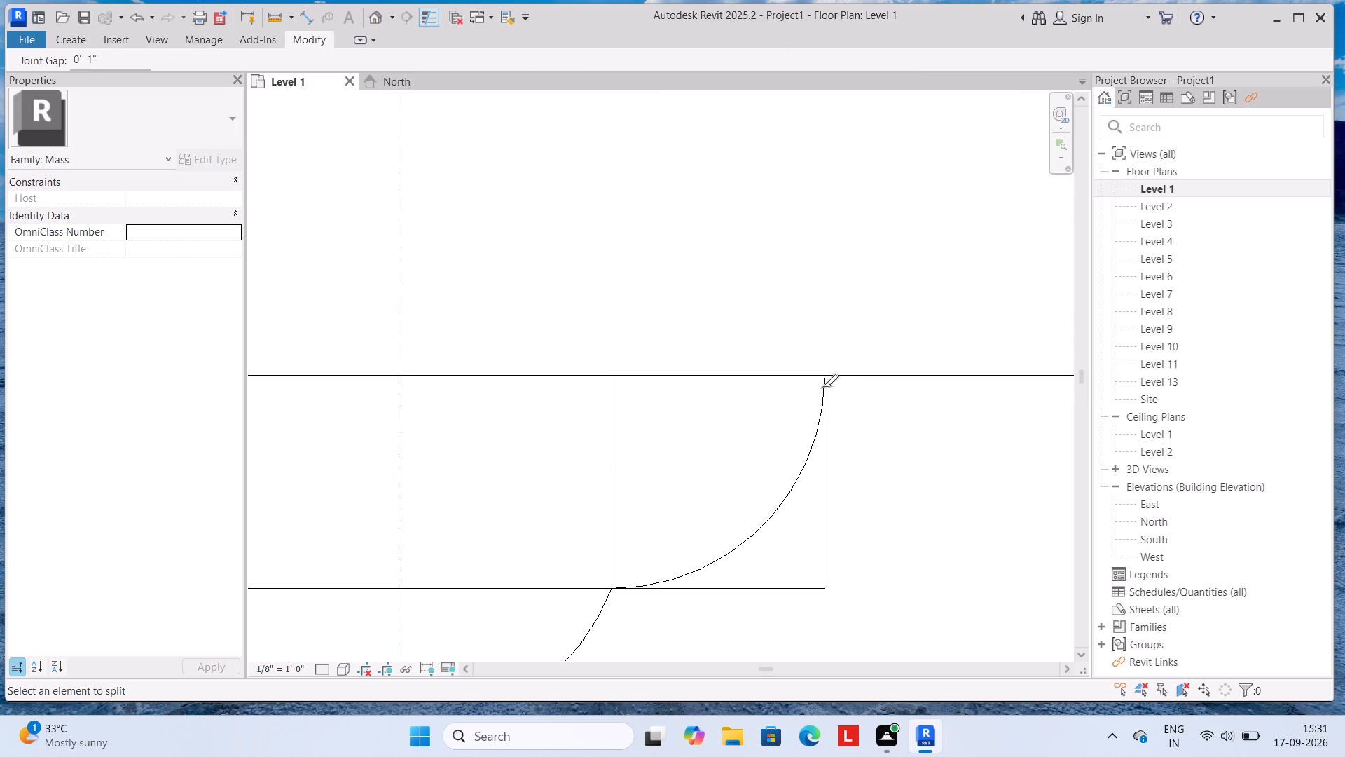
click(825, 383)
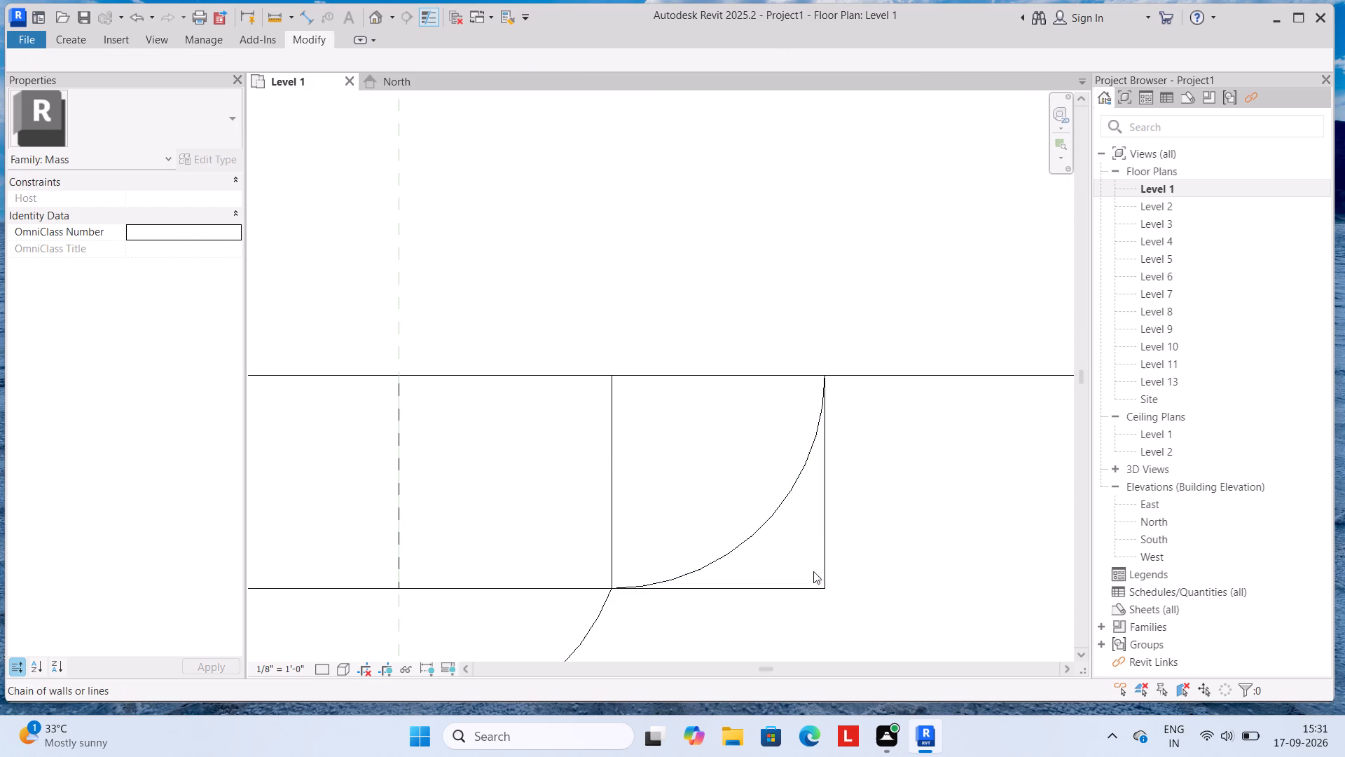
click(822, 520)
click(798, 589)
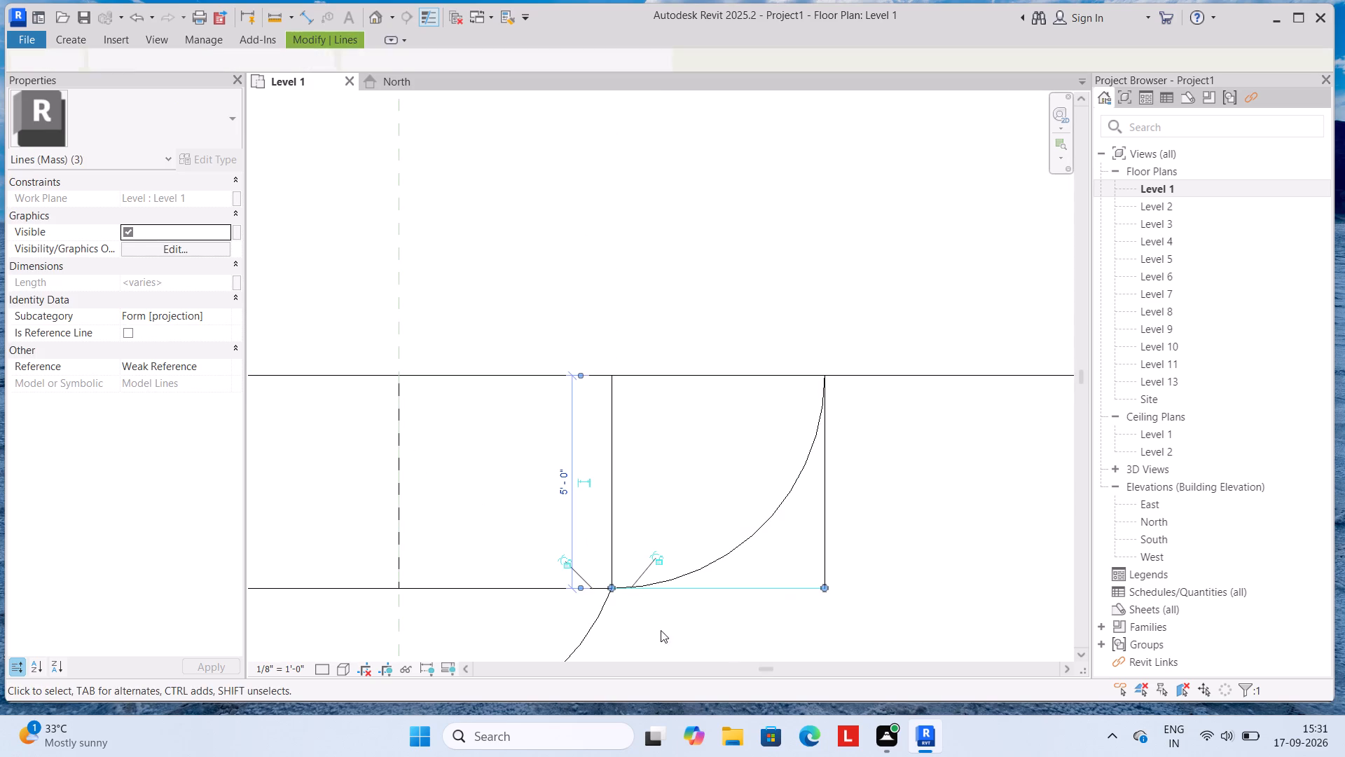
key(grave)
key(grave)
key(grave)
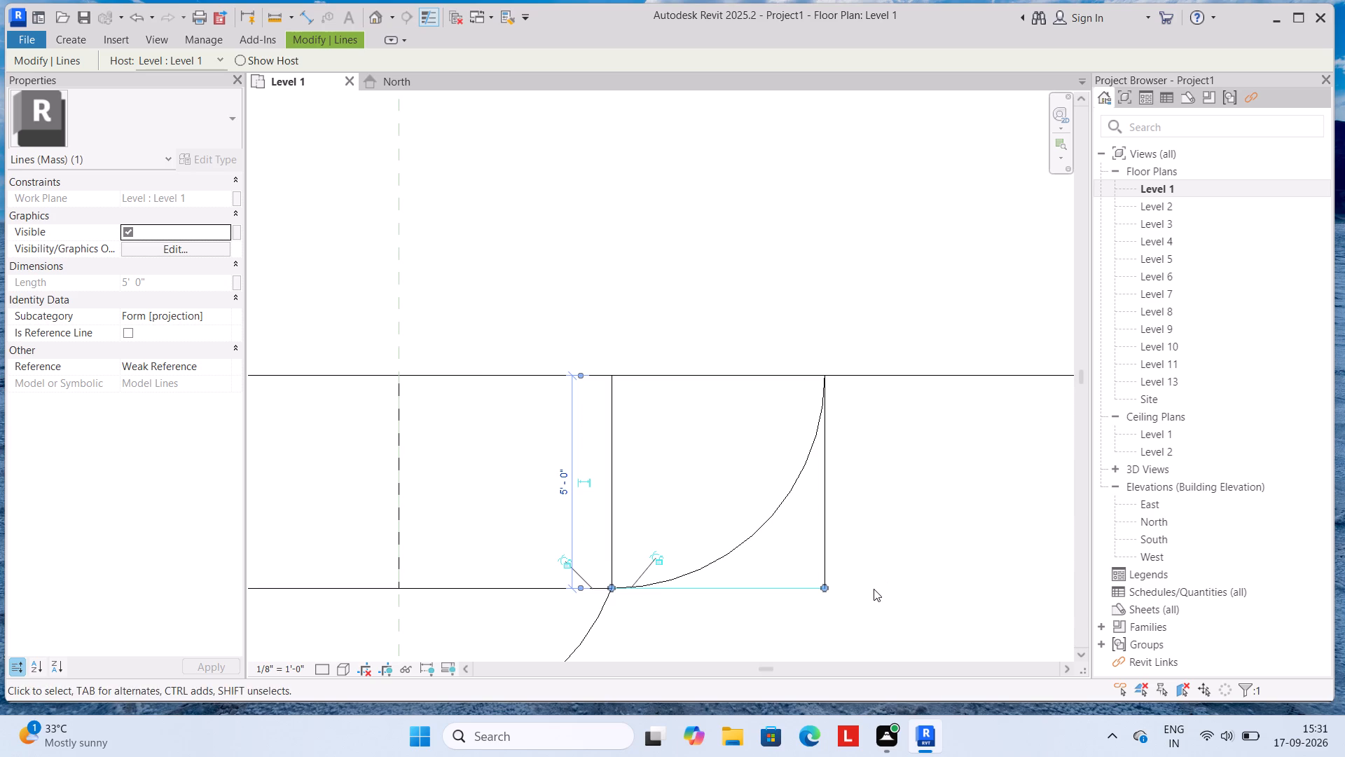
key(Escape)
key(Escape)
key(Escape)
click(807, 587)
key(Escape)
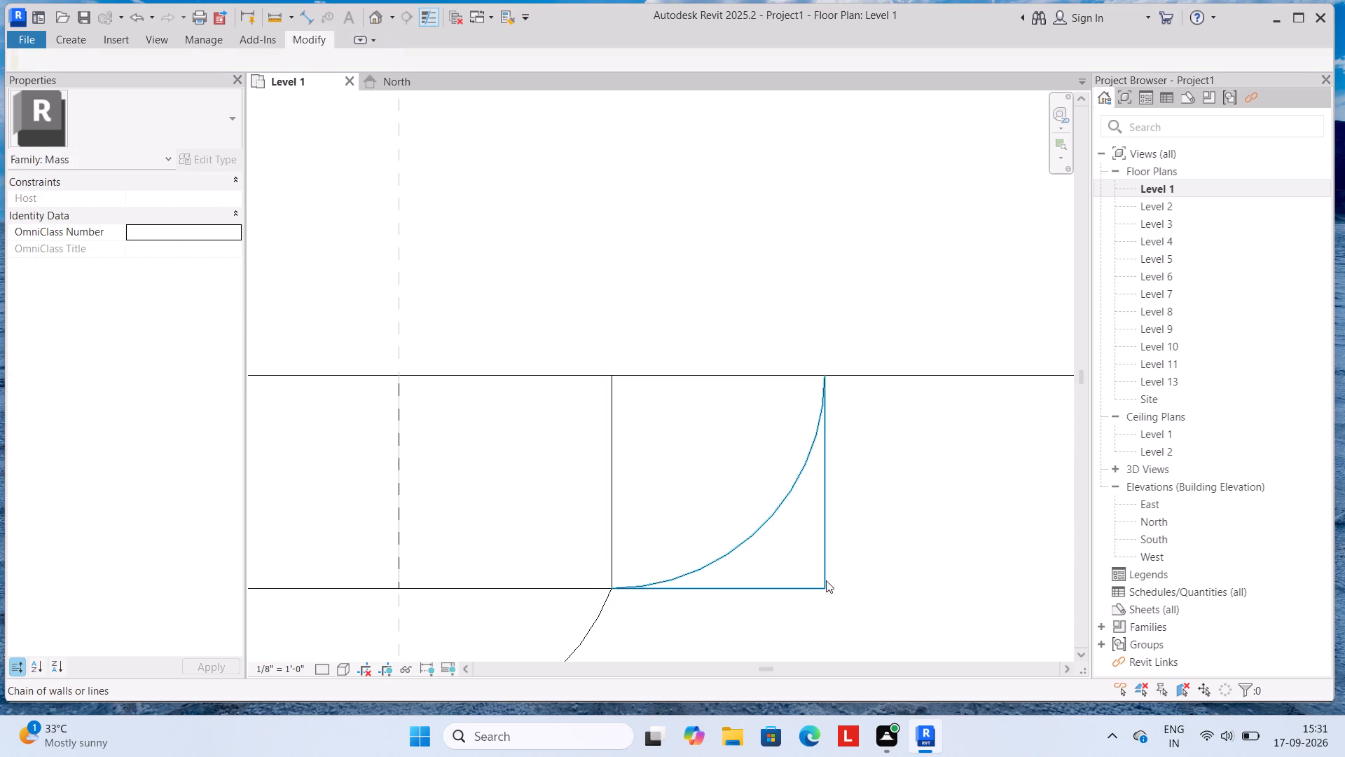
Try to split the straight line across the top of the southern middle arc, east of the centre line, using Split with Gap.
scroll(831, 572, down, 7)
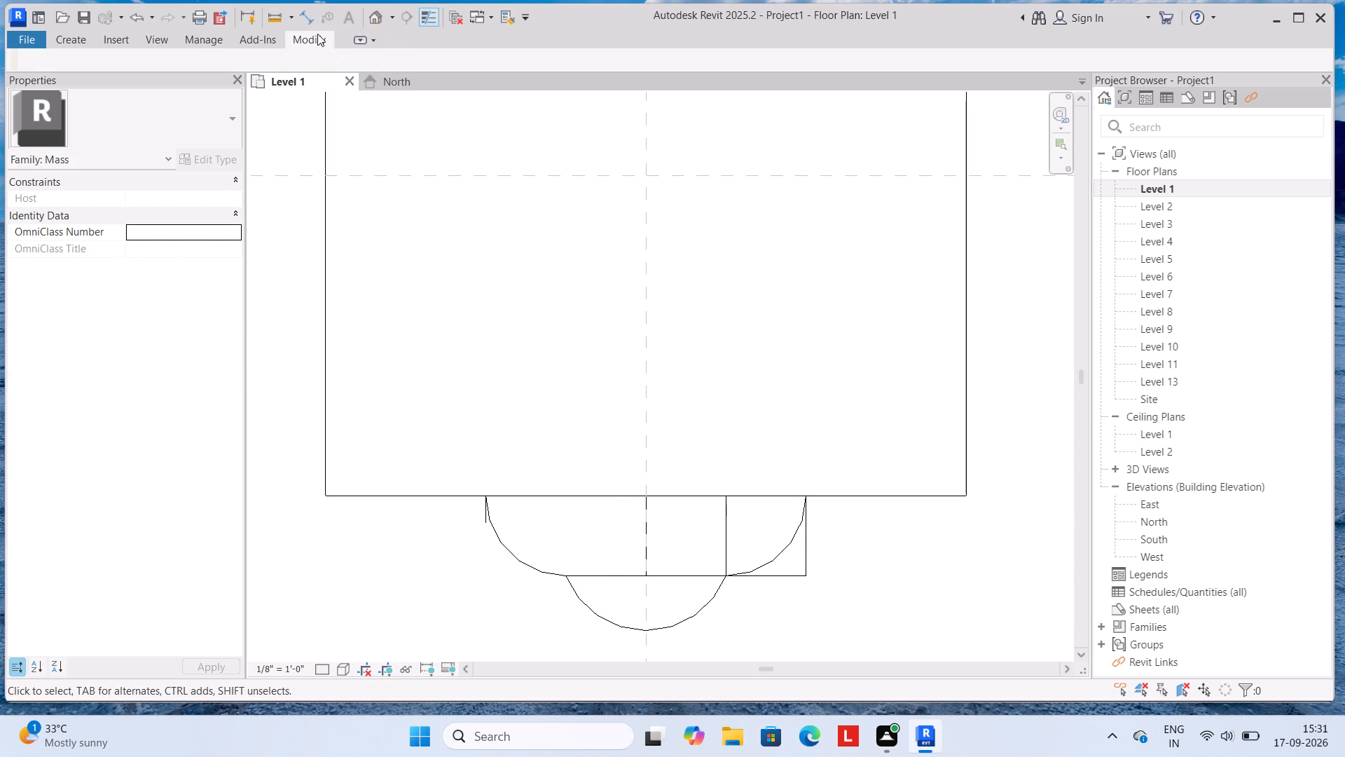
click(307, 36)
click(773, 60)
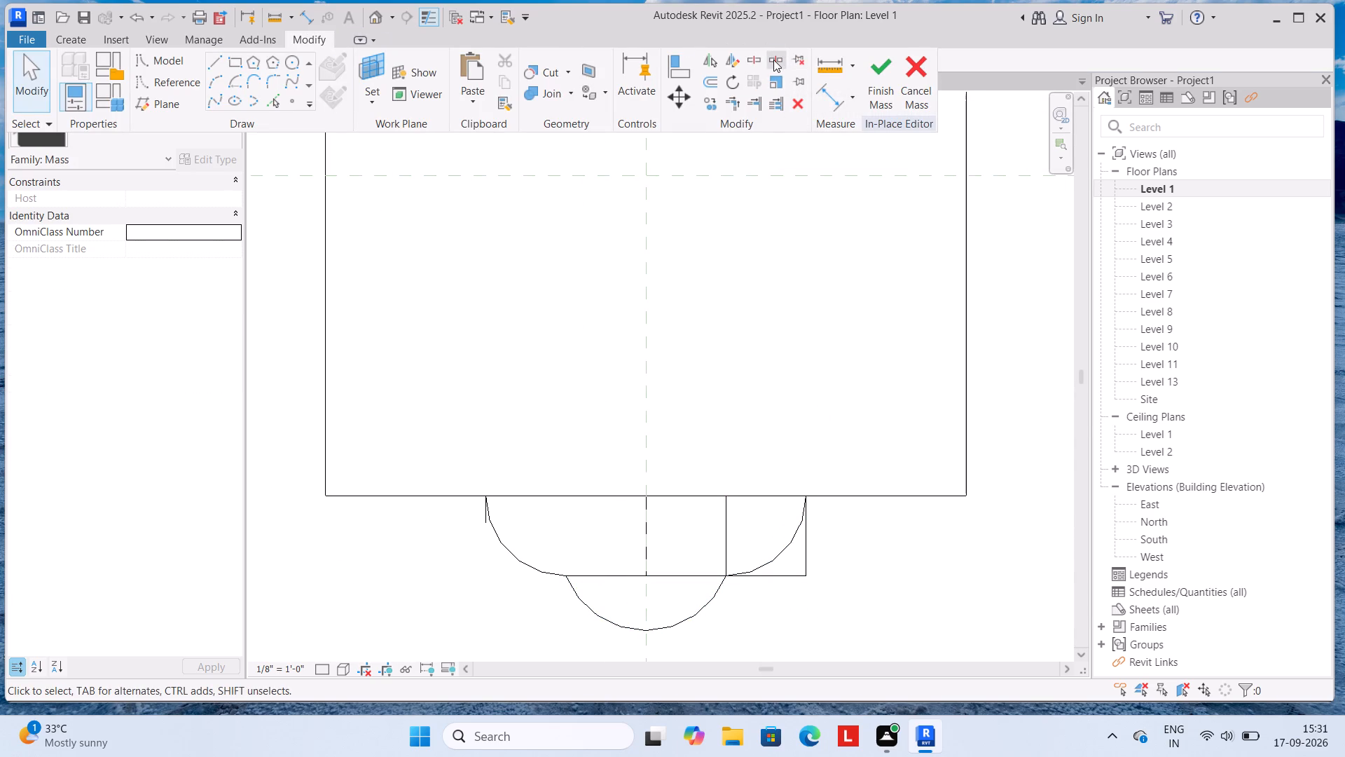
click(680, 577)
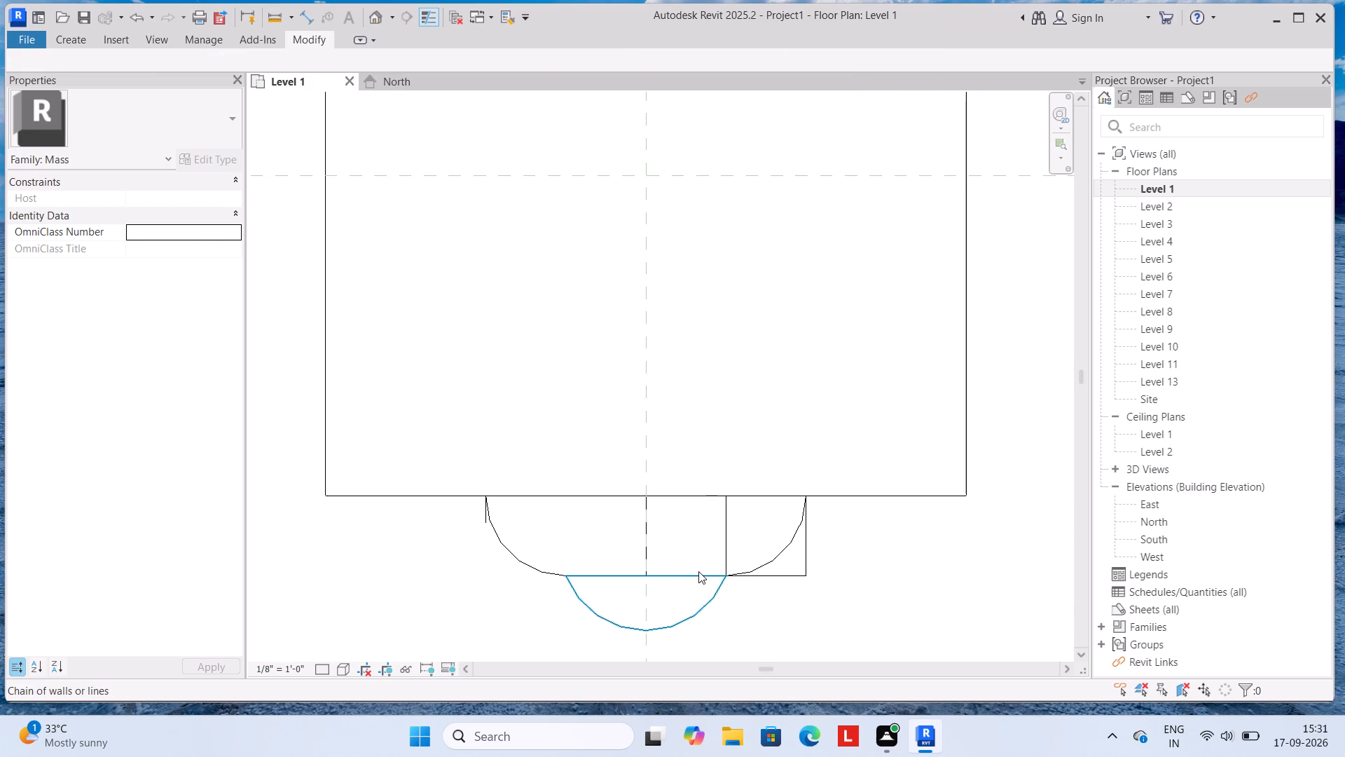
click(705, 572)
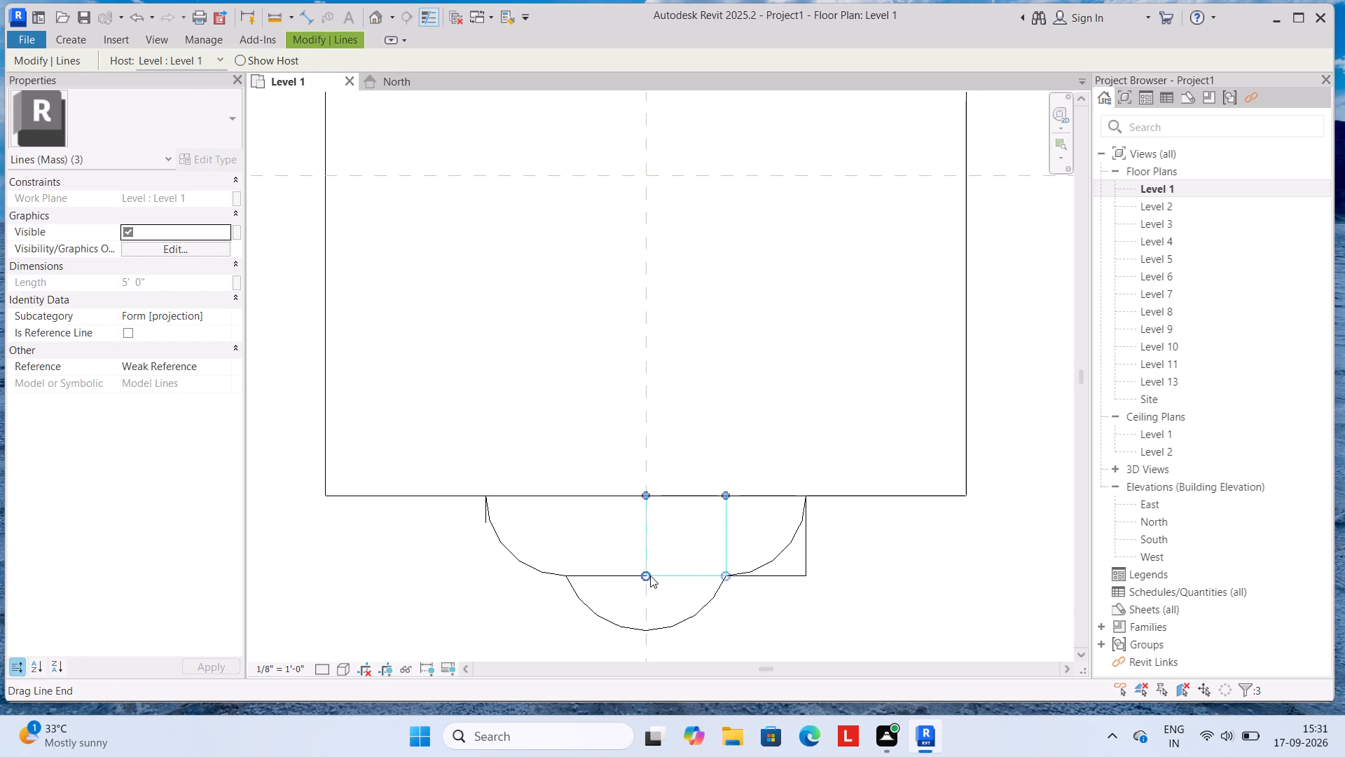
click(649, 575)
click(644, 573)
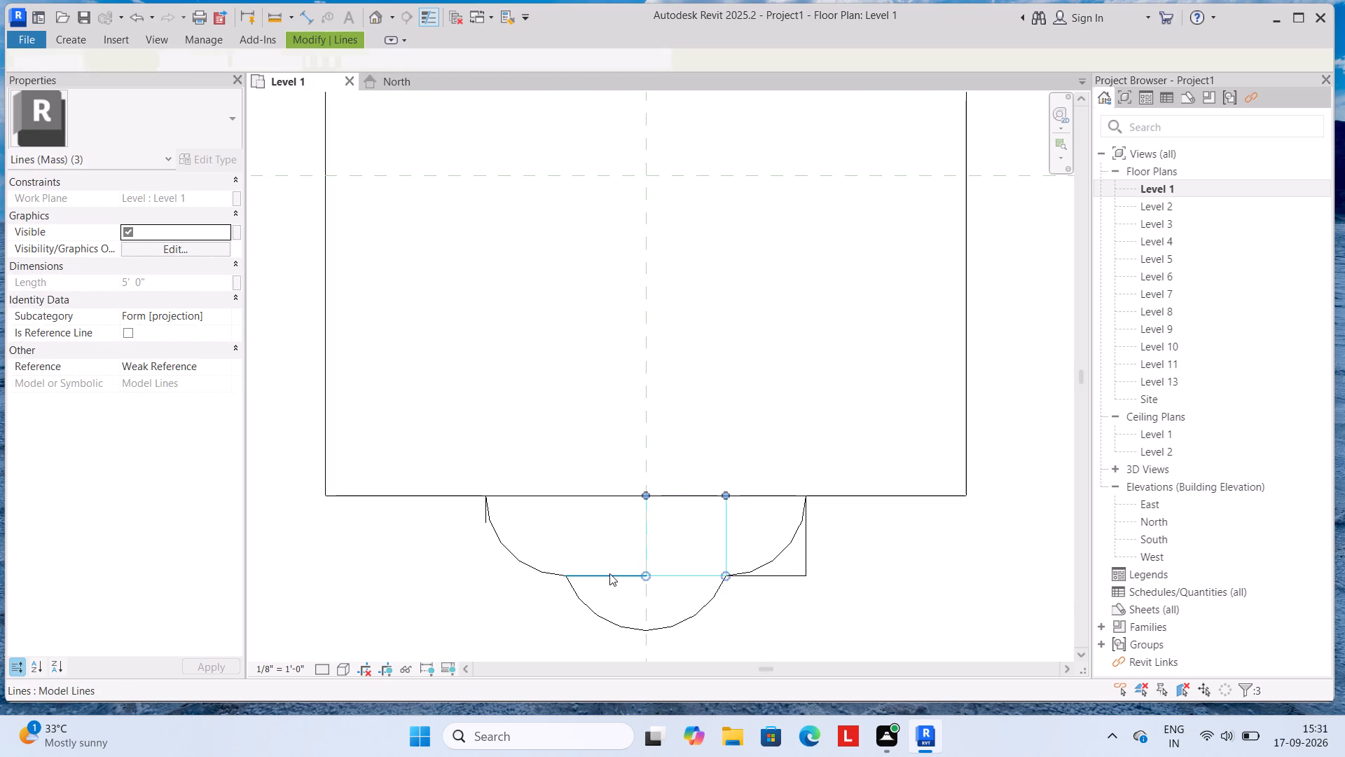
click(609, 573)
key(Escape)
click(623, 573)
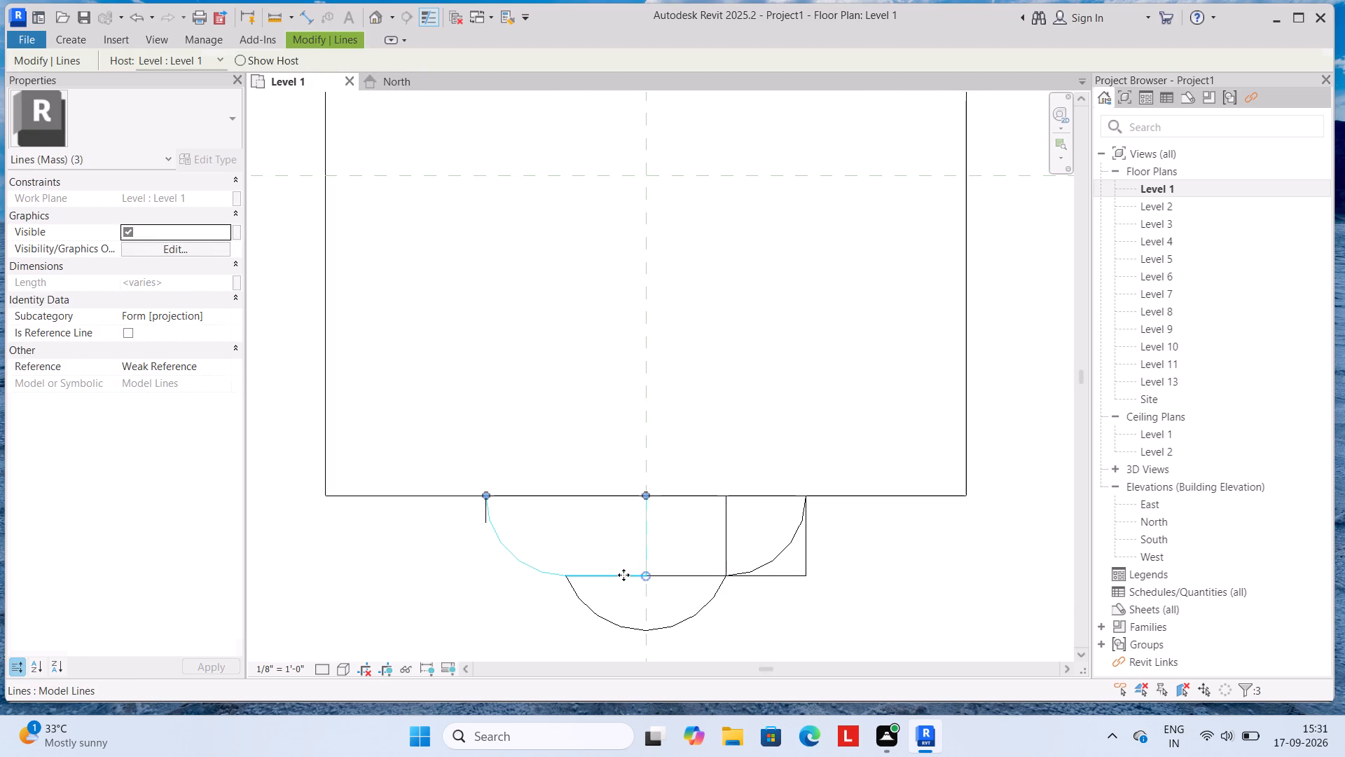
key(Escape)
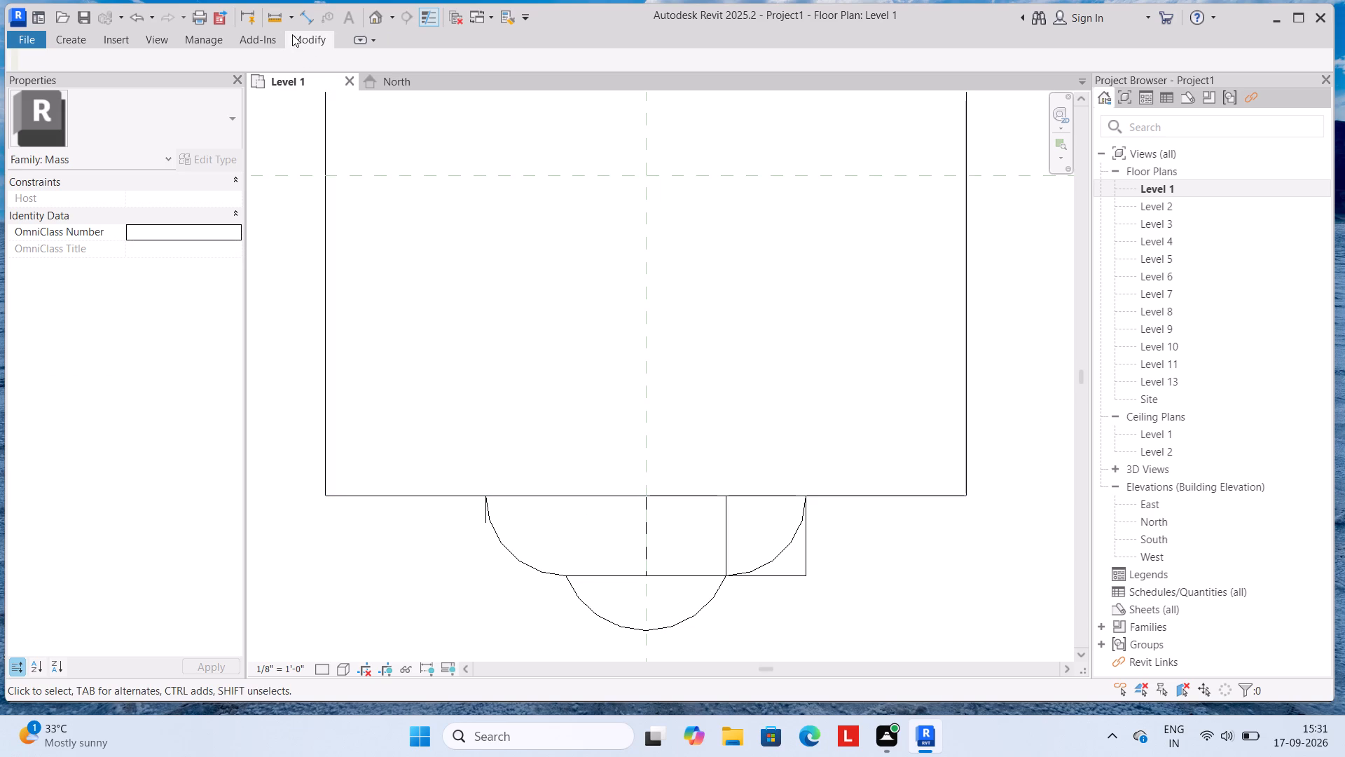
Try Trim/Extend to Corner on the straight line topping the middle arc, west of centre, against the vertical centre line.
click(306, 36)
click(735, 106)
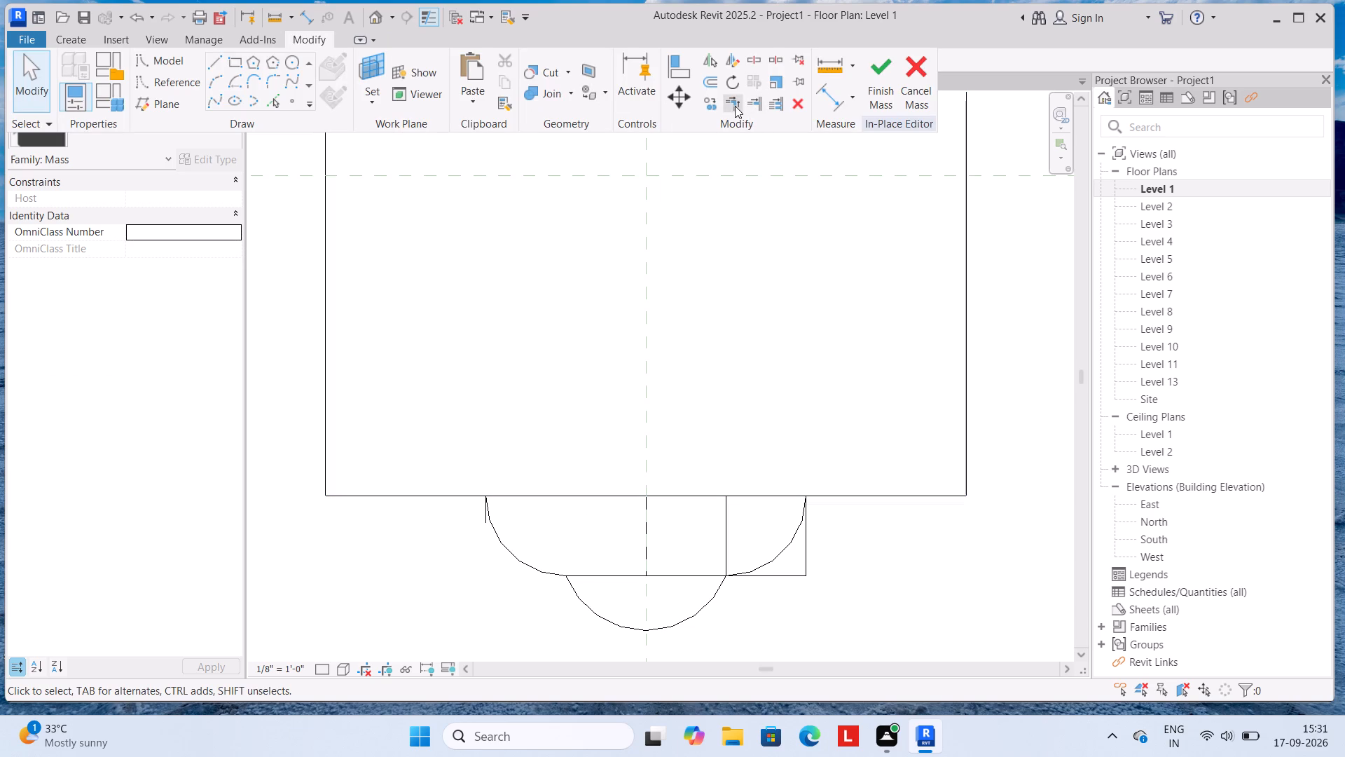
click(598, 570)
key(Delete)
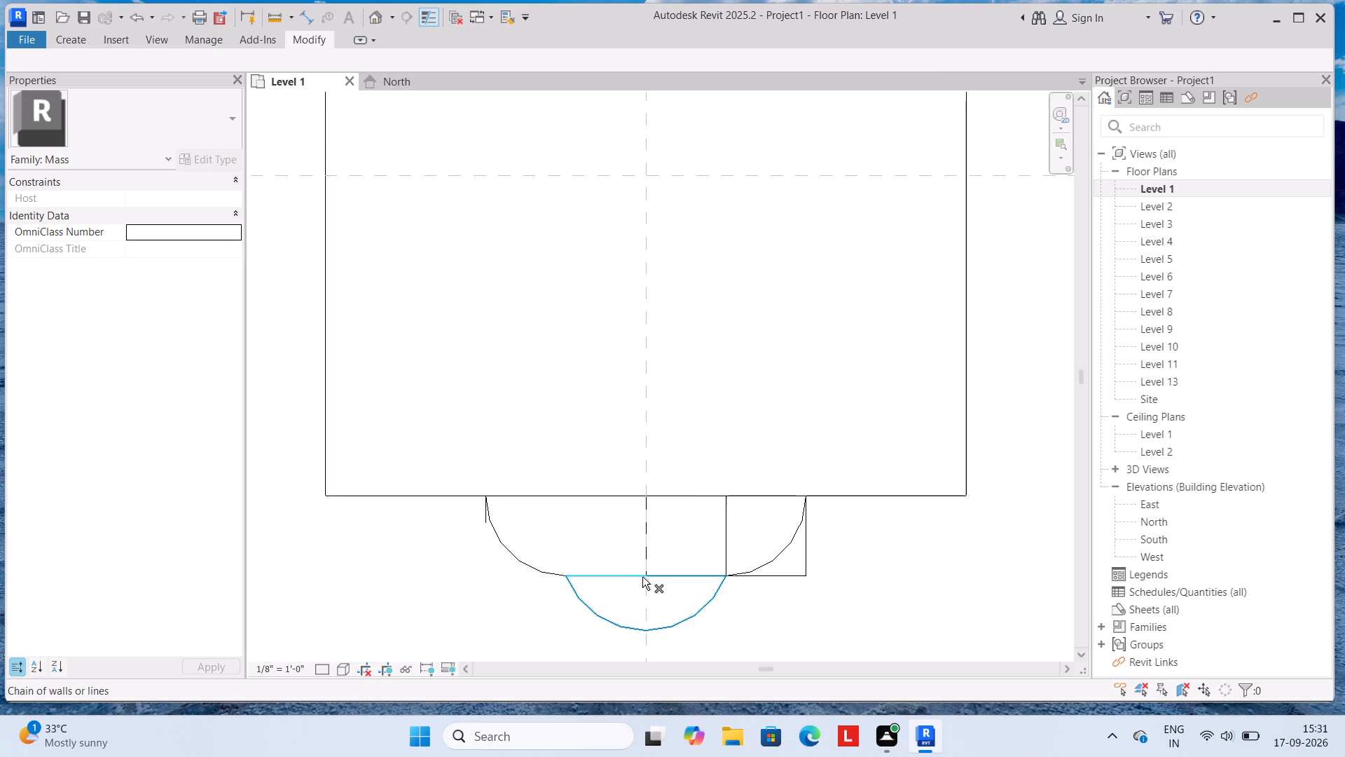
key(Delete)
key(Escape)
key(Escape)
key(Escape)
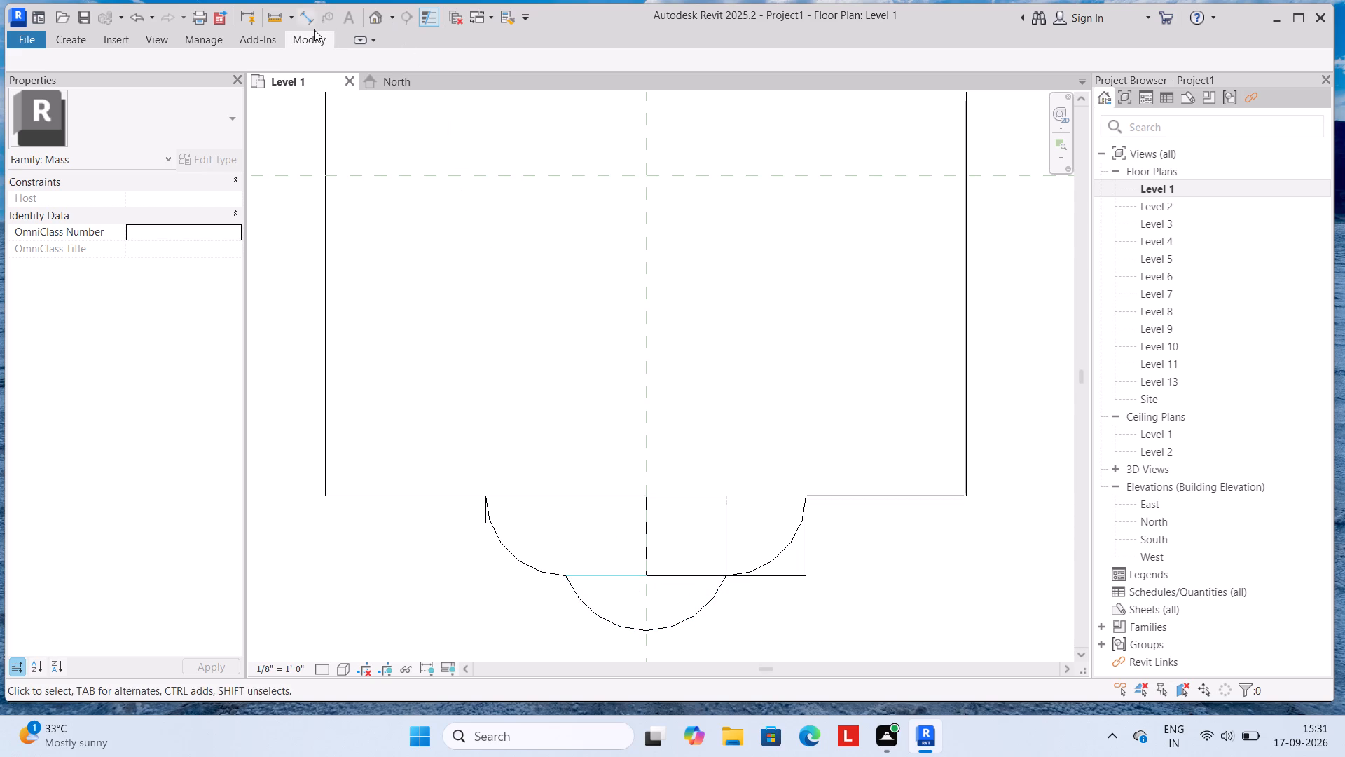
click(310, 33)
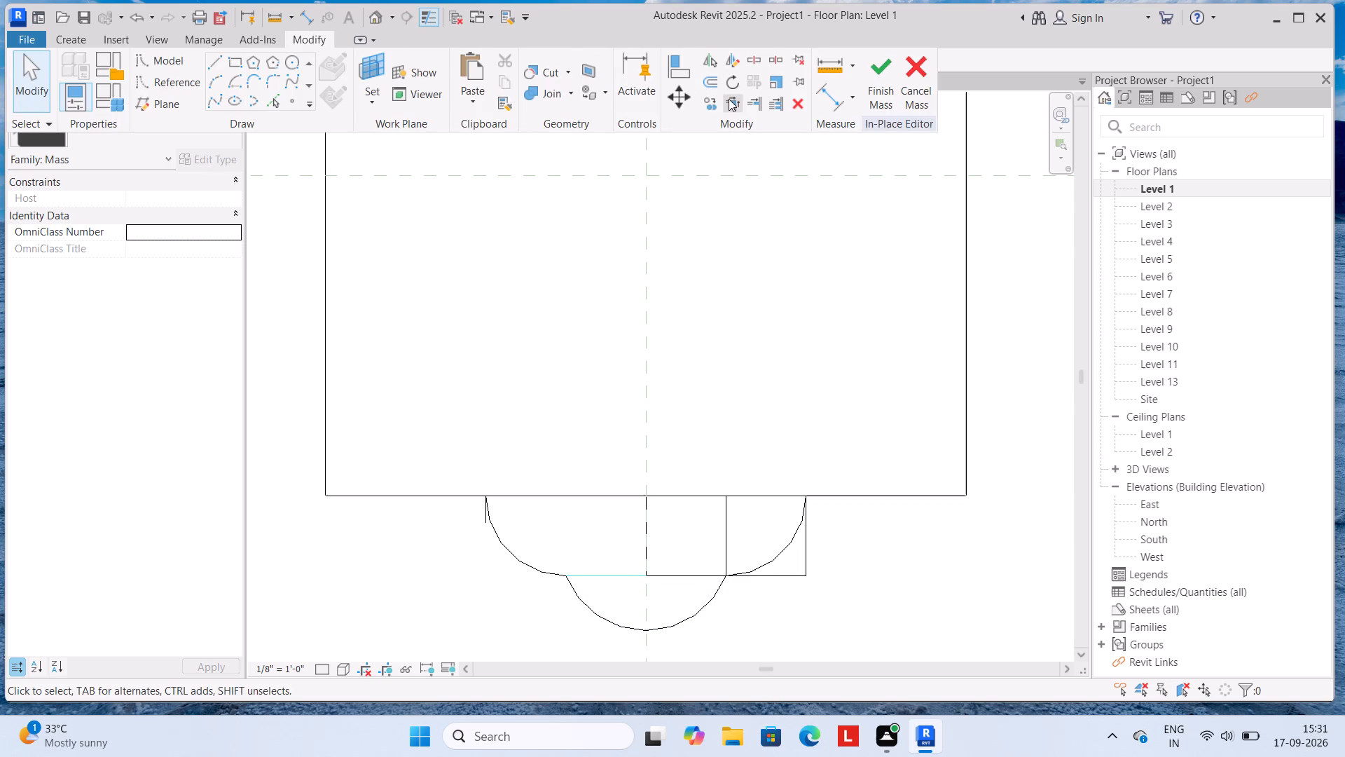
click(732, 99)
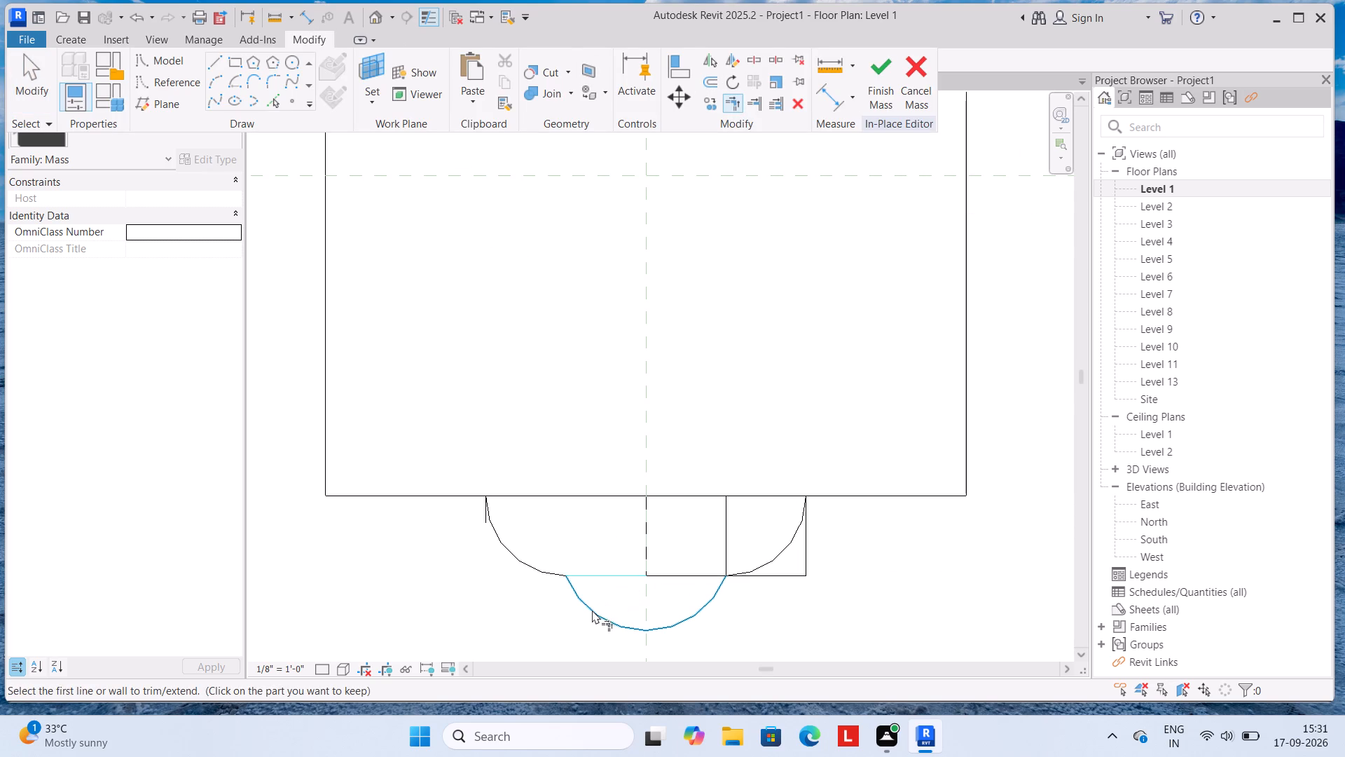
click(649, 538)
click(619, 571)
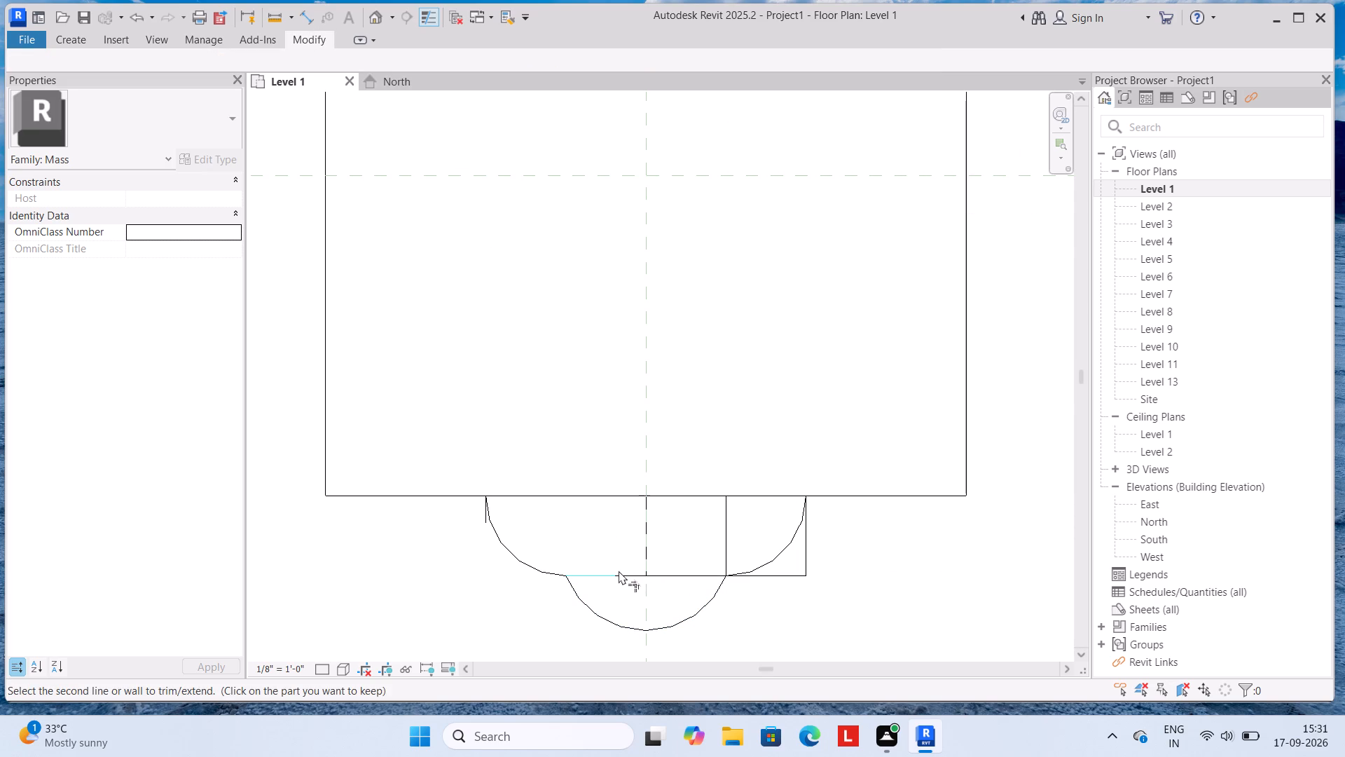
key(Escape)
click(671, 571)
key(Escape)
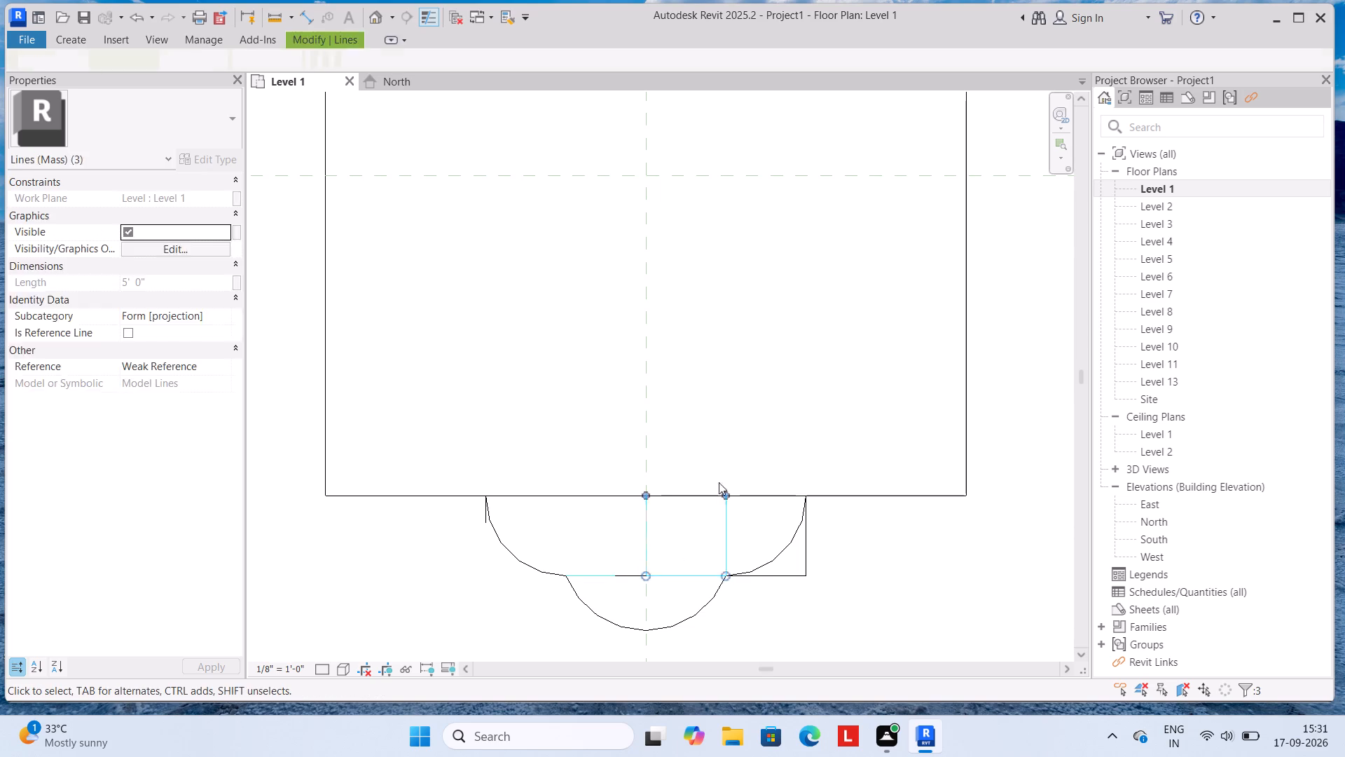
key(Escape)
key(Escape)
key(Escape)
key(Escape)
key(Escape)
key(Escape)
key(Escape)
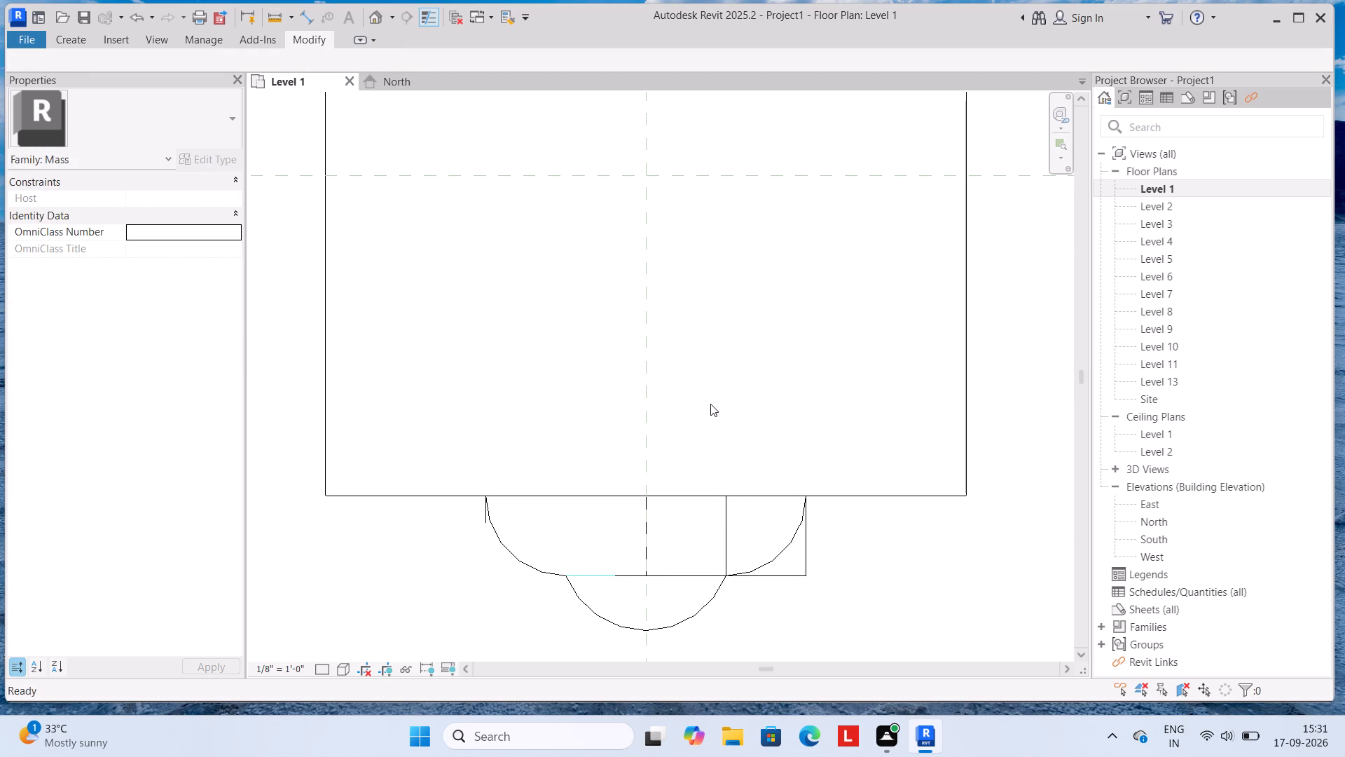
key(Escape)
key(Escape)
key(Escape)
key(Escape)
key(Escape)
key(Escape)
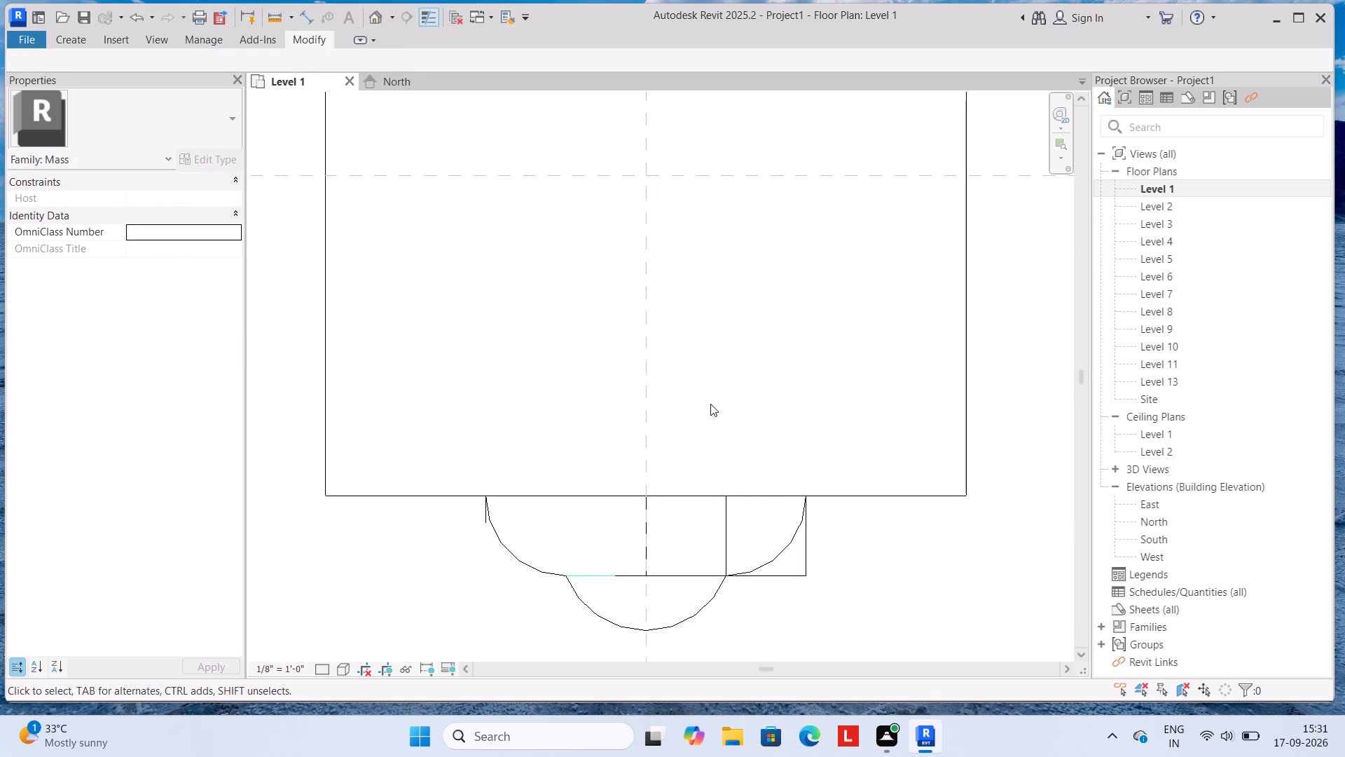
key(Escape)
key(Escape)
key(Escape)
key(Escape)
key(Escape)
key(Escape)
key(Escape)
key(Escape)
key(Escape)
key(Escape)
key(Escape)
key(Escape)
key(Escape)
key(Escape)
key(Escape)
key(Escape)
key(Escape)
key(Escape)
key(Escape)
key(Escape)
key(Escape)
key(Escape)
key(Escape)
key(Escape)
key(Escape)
Split the square's south edge at the easternmost bay's east line with Delete Inner Segment on, and try splitting that bay's south-east corner.
click(297, 32)
click(298, 30)
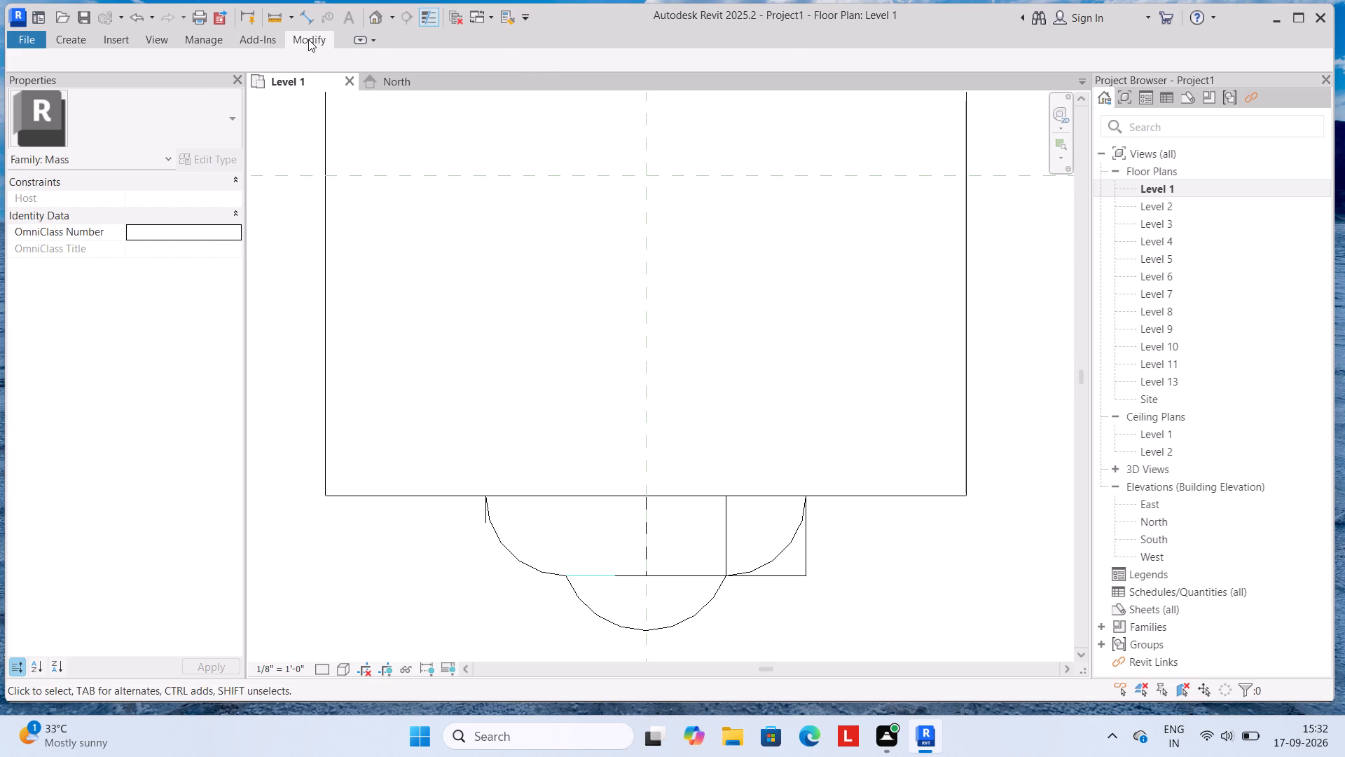
click(308, 39)
click(303, 39)
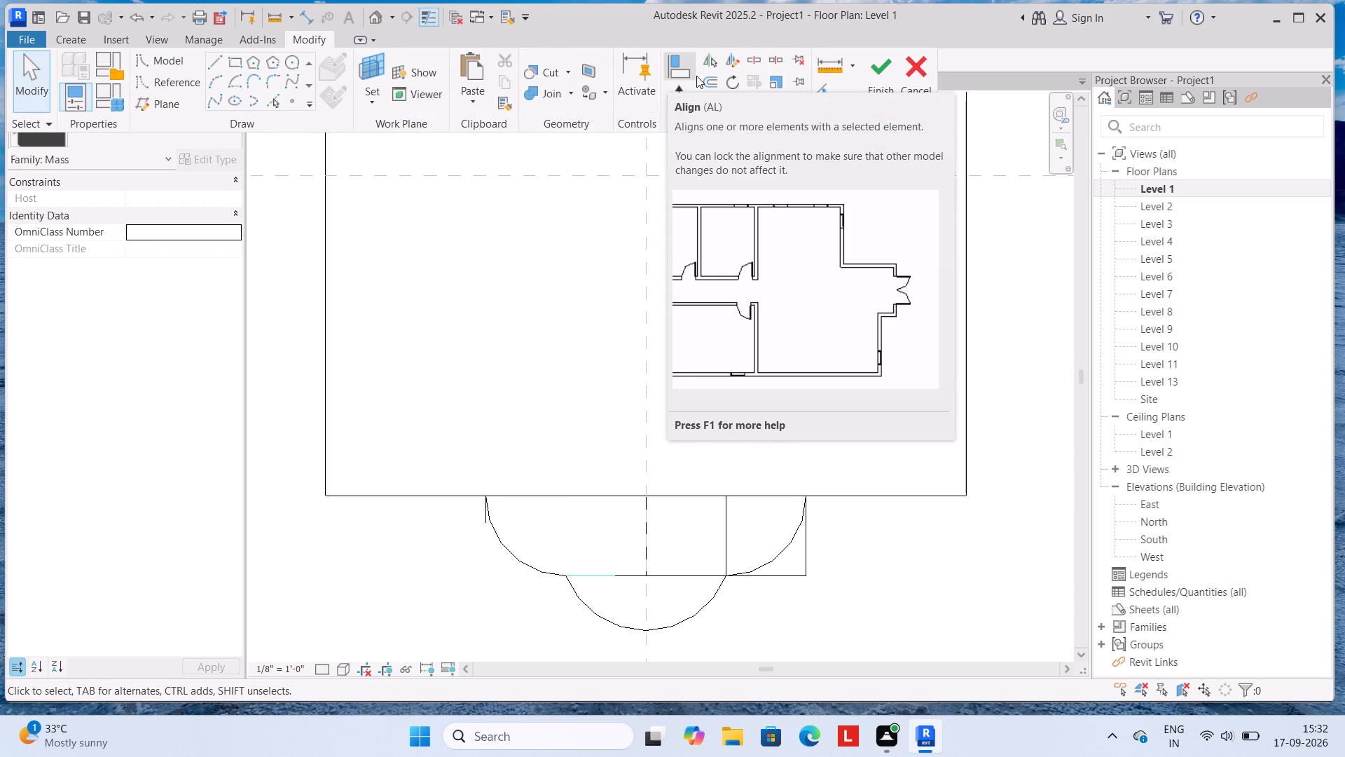
click(752, 57)
scroll(762, 498, up, 3)
scroll(878, 549, up, 3)
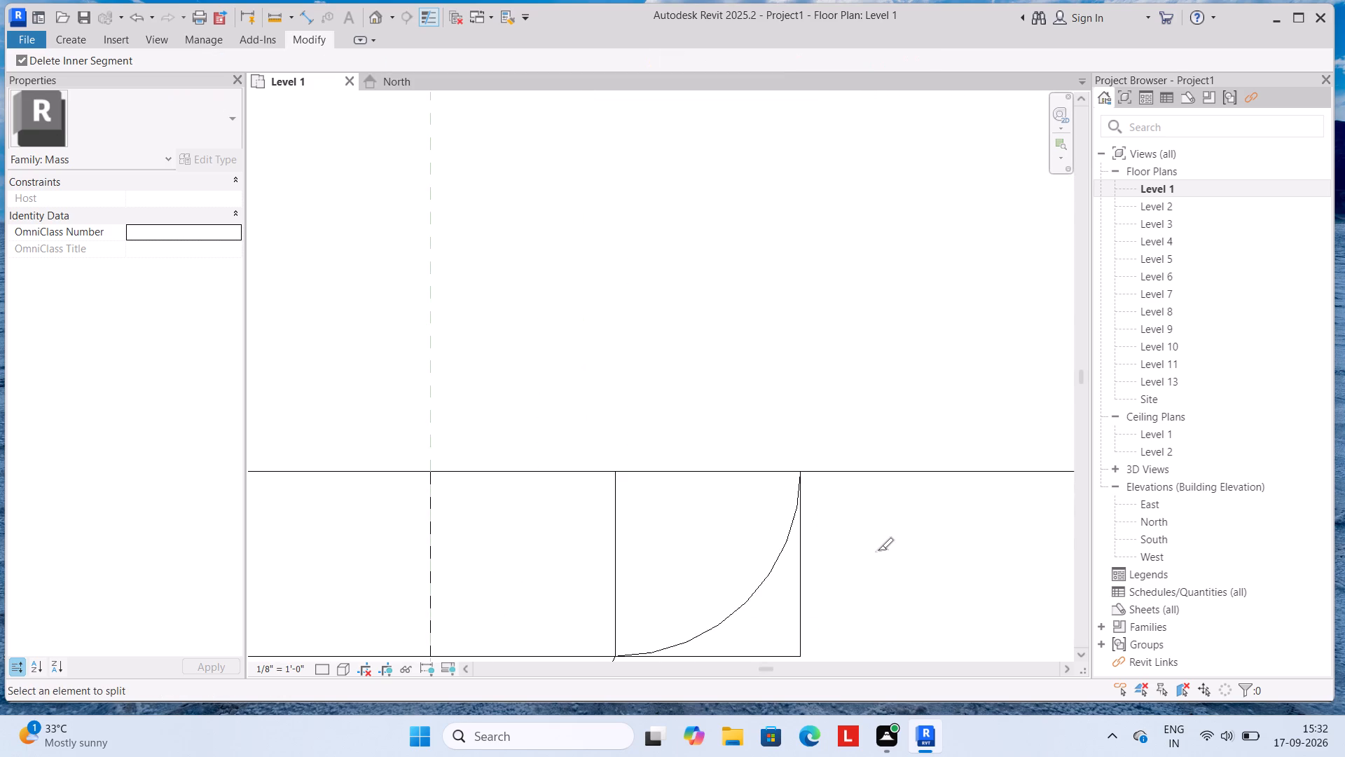
middle_drag(879, 557, 888, 417)
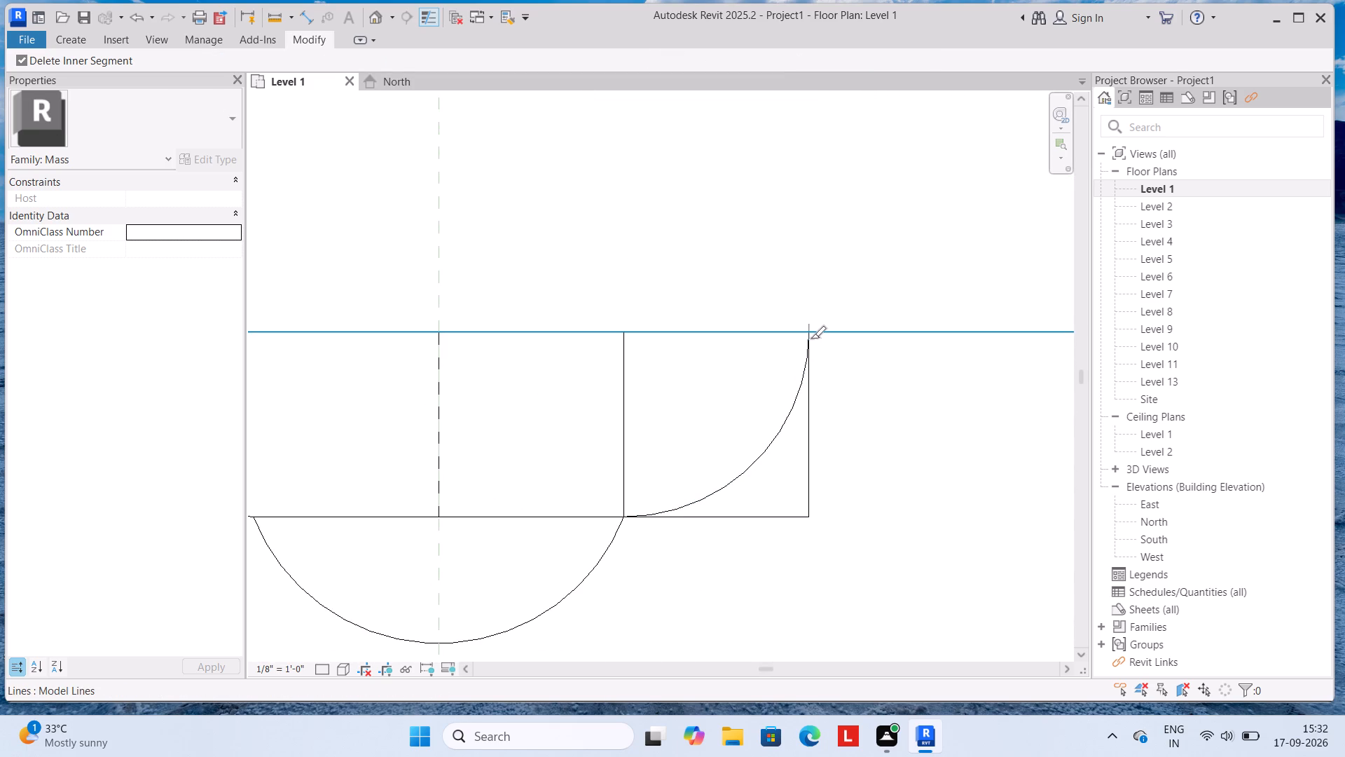
drag(808, 336, 808, 343)
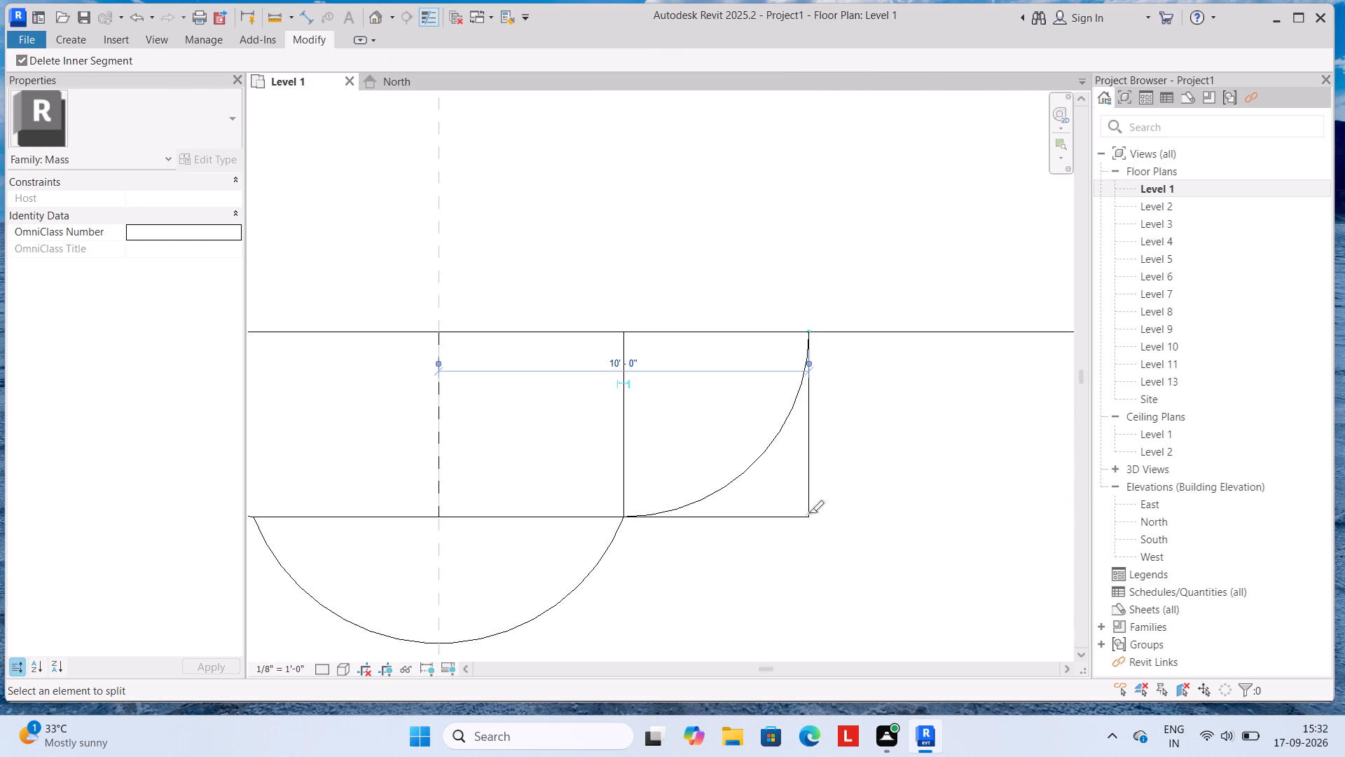
click(807, 512)
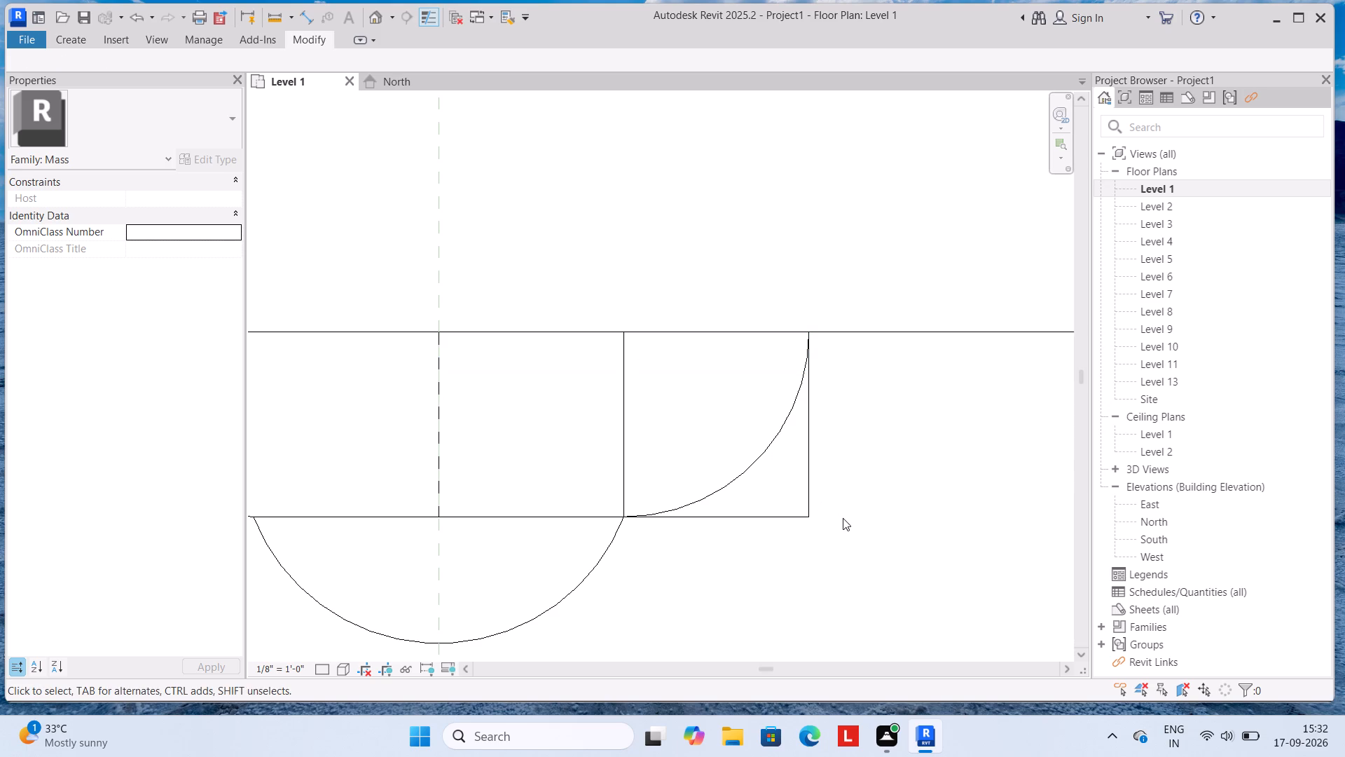
key(Escape)
click(811, 495)
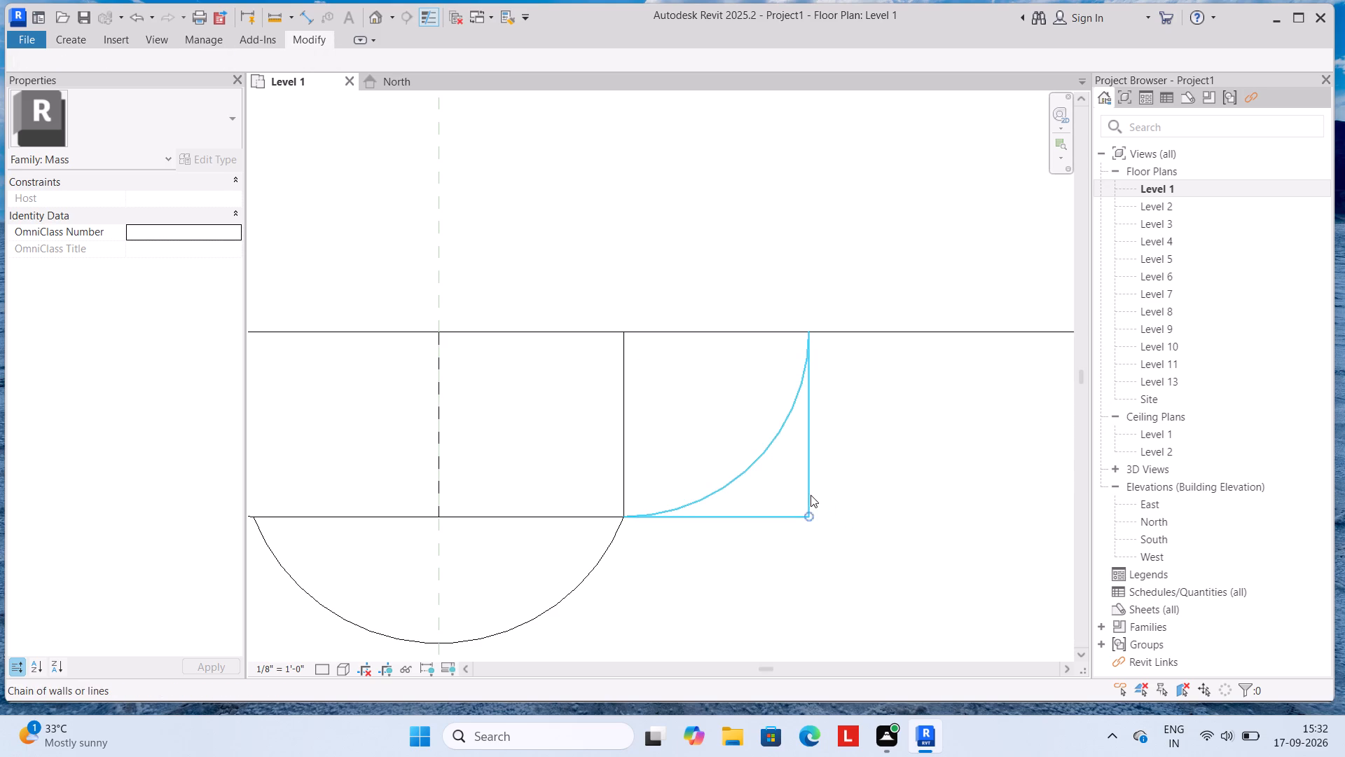
key(Escape)
scroll(822, 423, down, 3)
key(Escape)
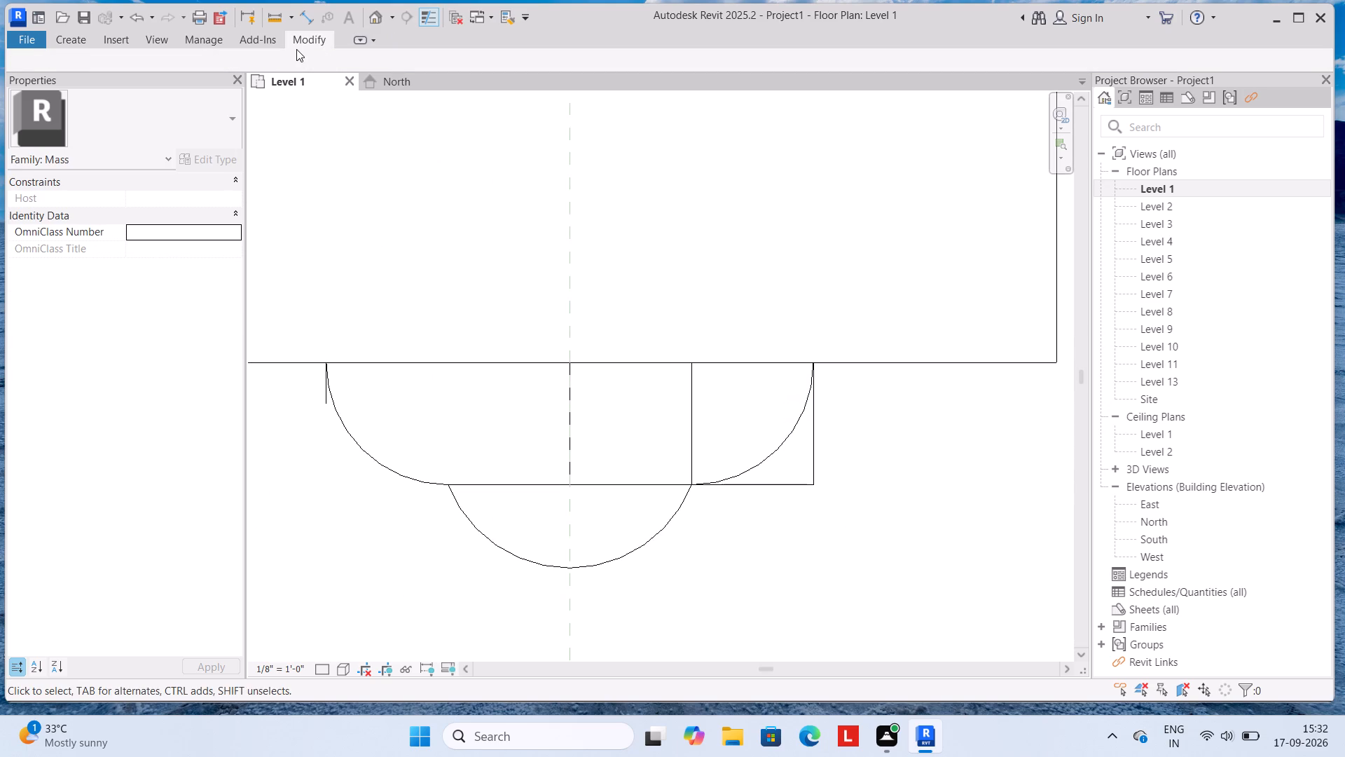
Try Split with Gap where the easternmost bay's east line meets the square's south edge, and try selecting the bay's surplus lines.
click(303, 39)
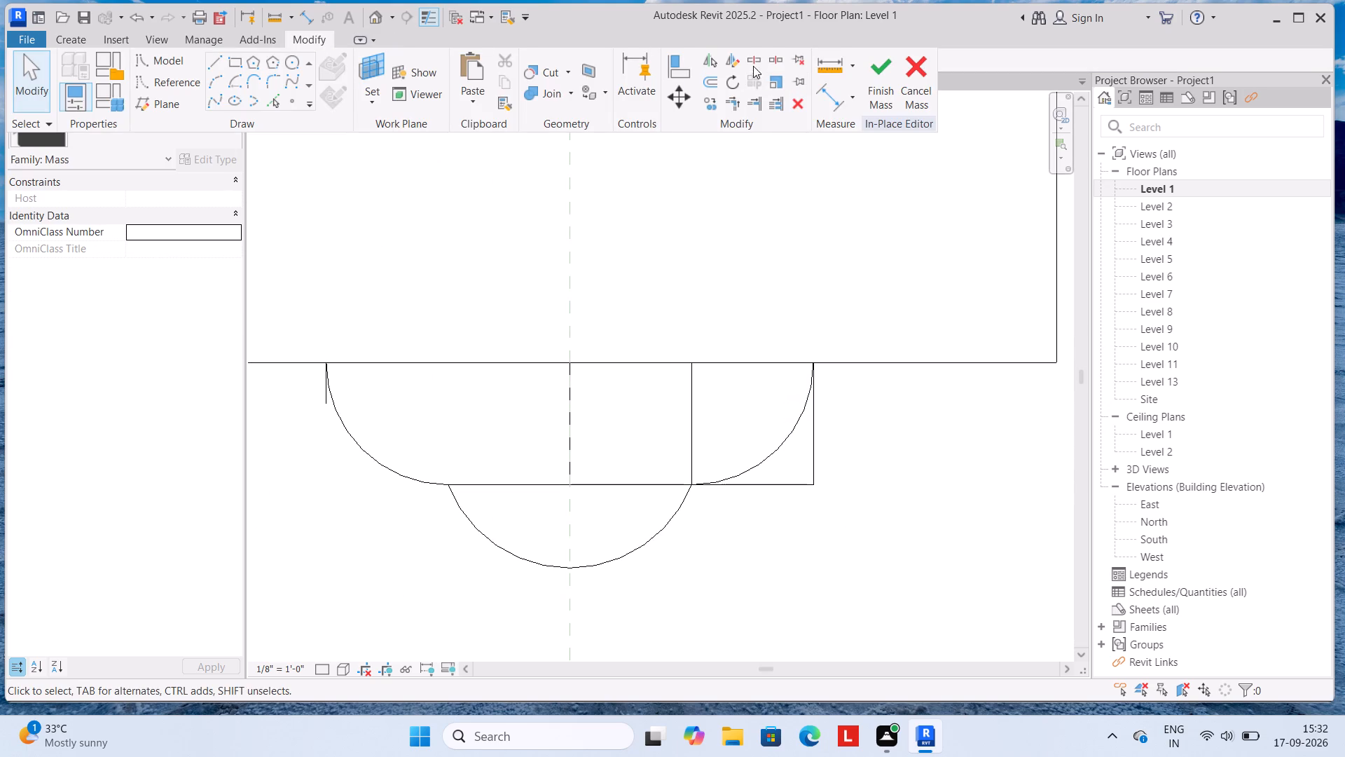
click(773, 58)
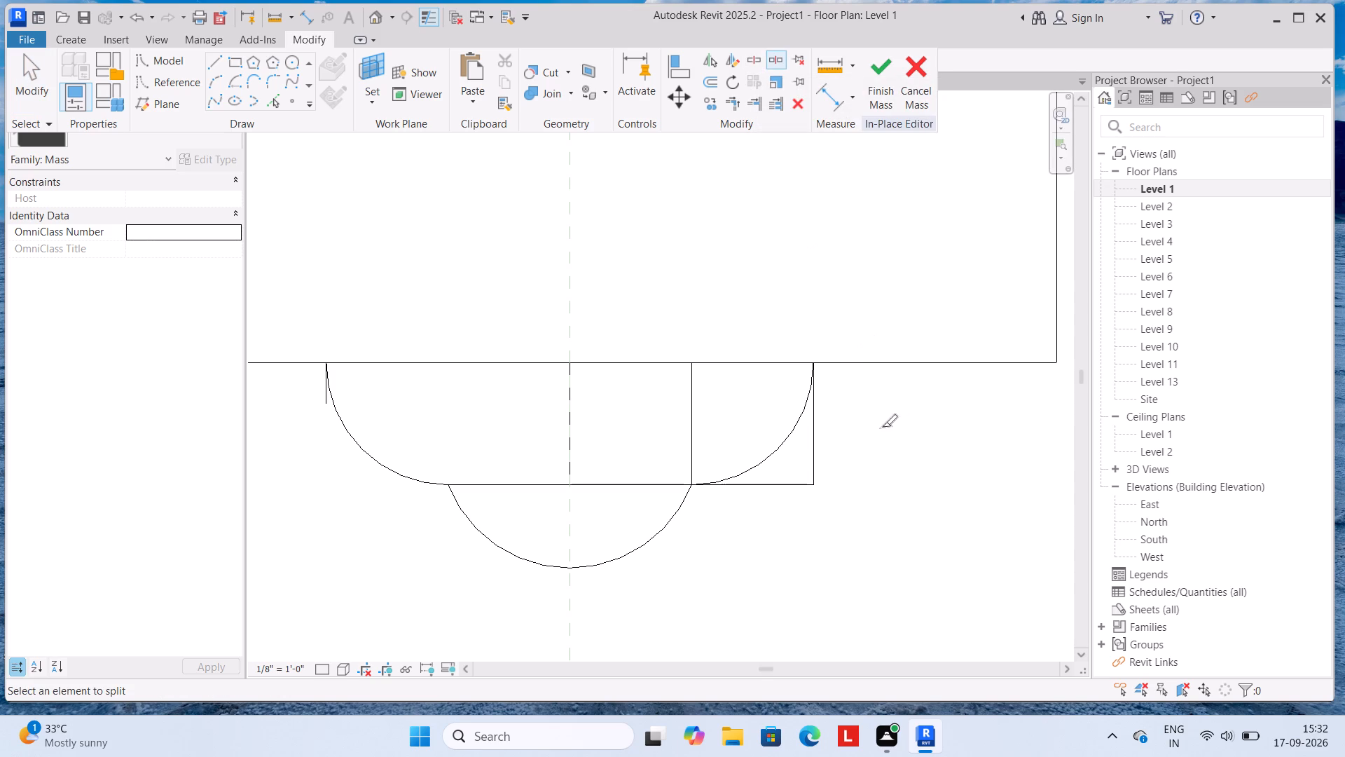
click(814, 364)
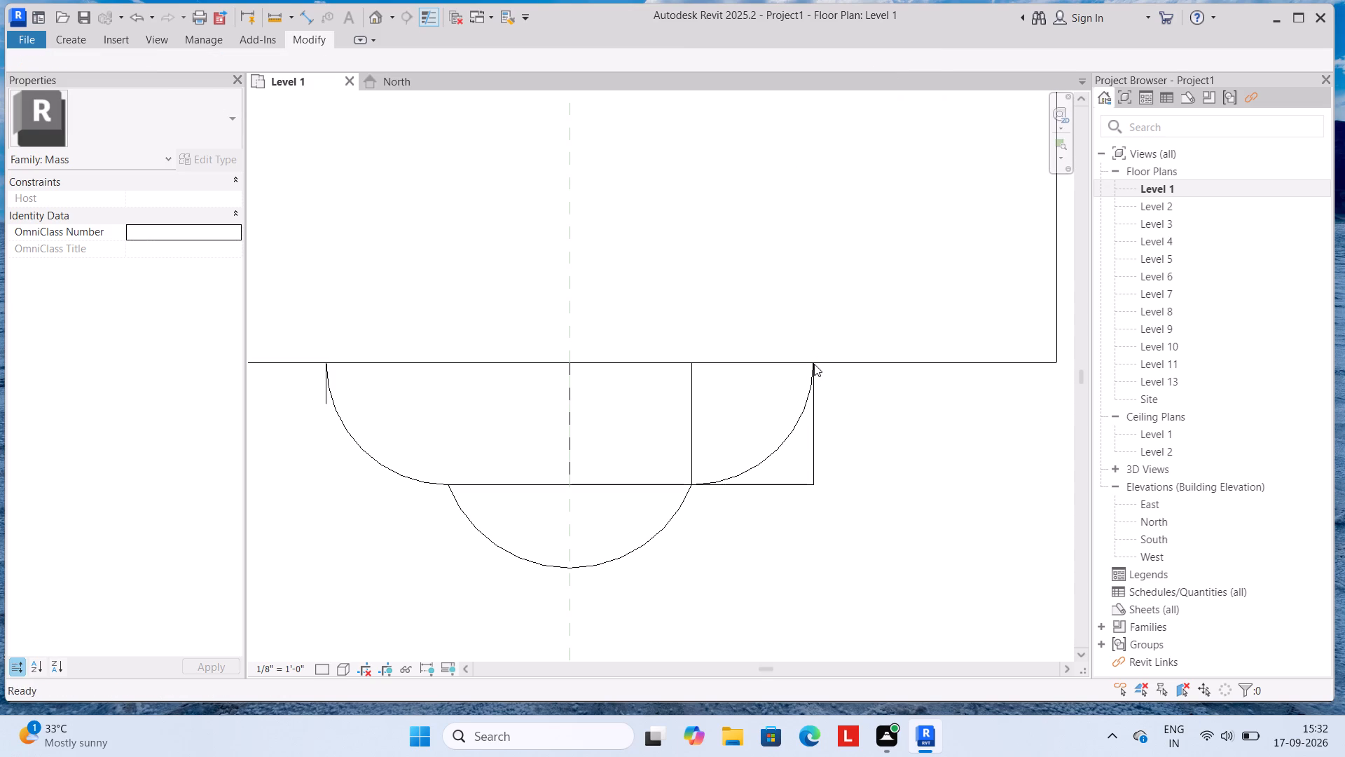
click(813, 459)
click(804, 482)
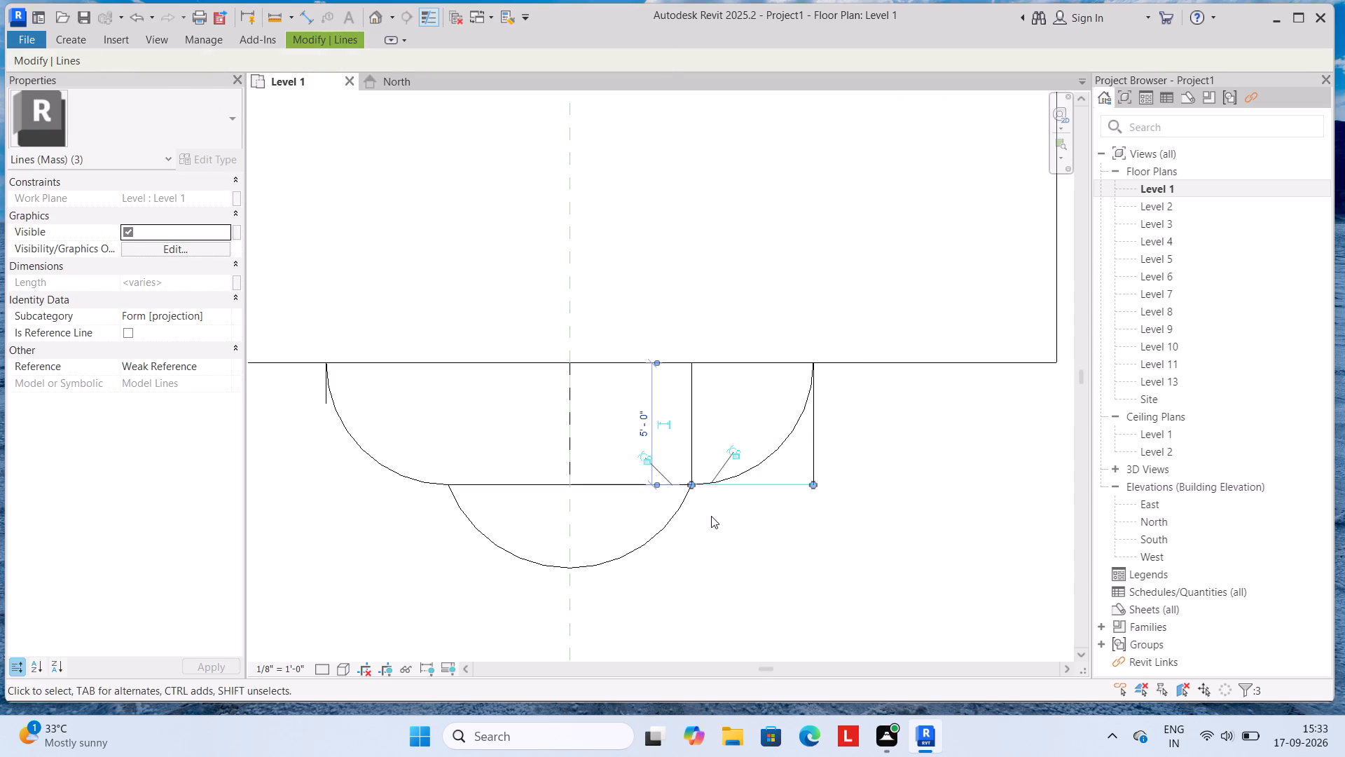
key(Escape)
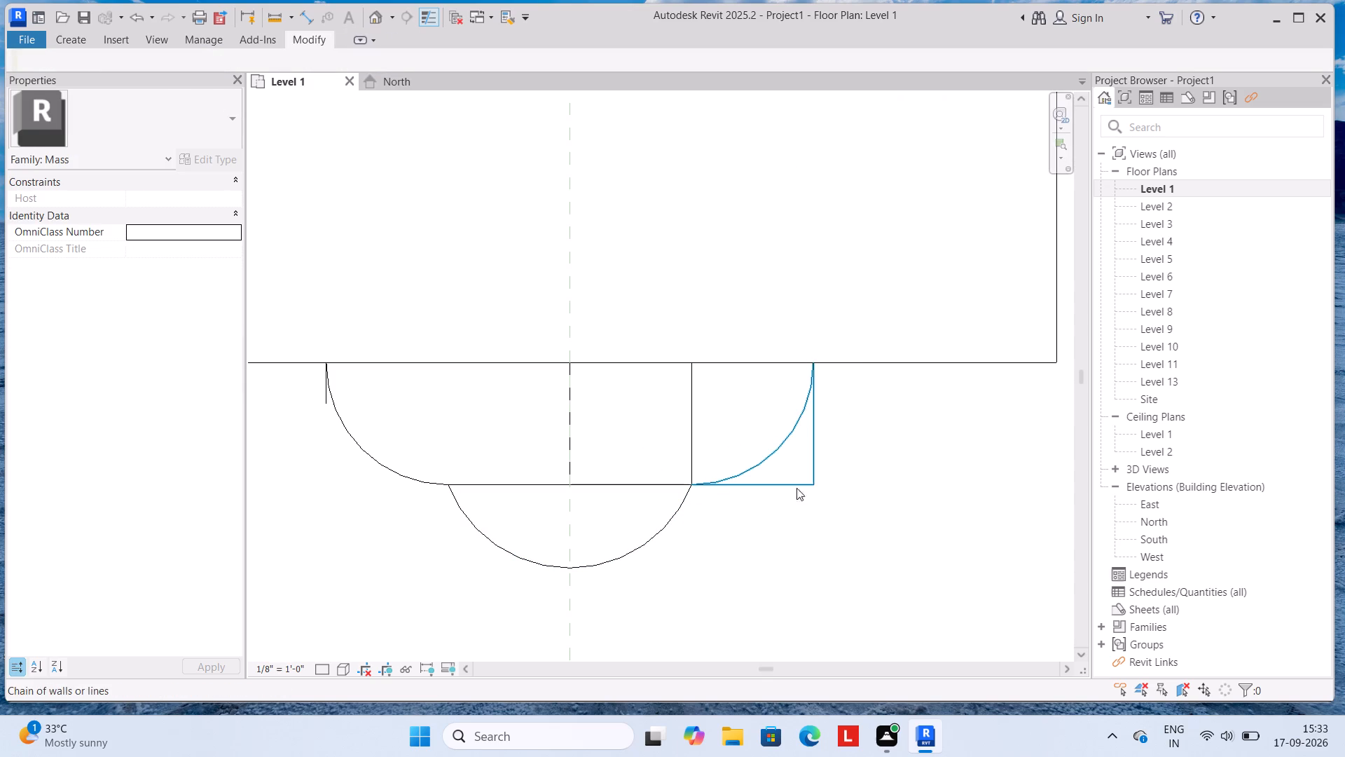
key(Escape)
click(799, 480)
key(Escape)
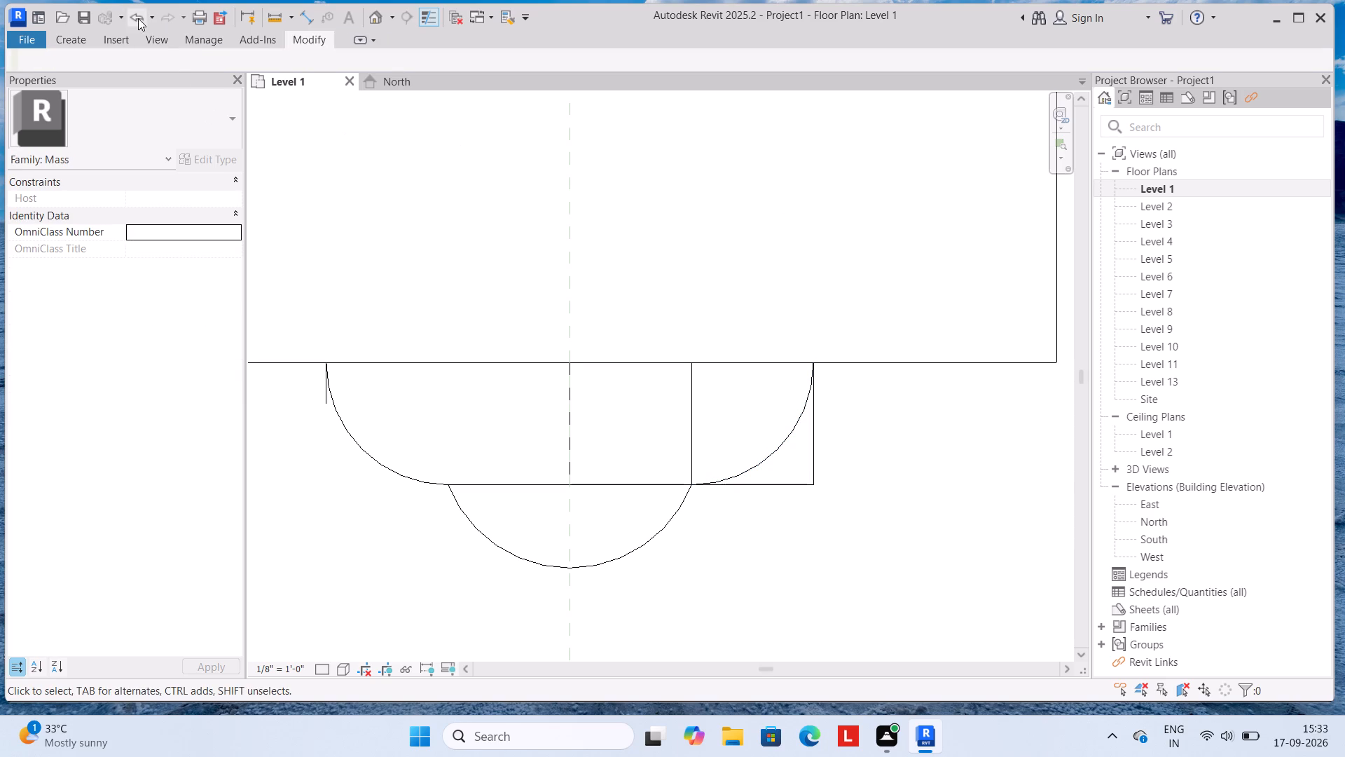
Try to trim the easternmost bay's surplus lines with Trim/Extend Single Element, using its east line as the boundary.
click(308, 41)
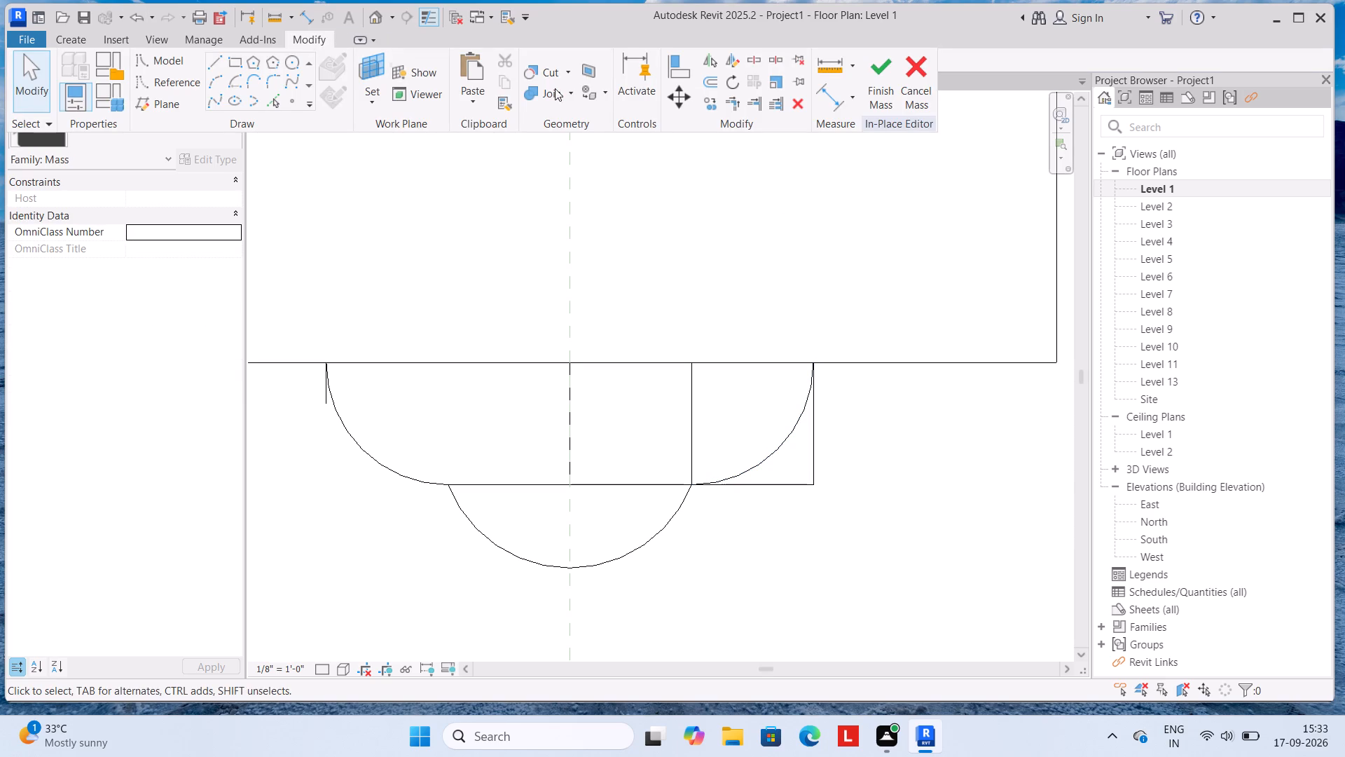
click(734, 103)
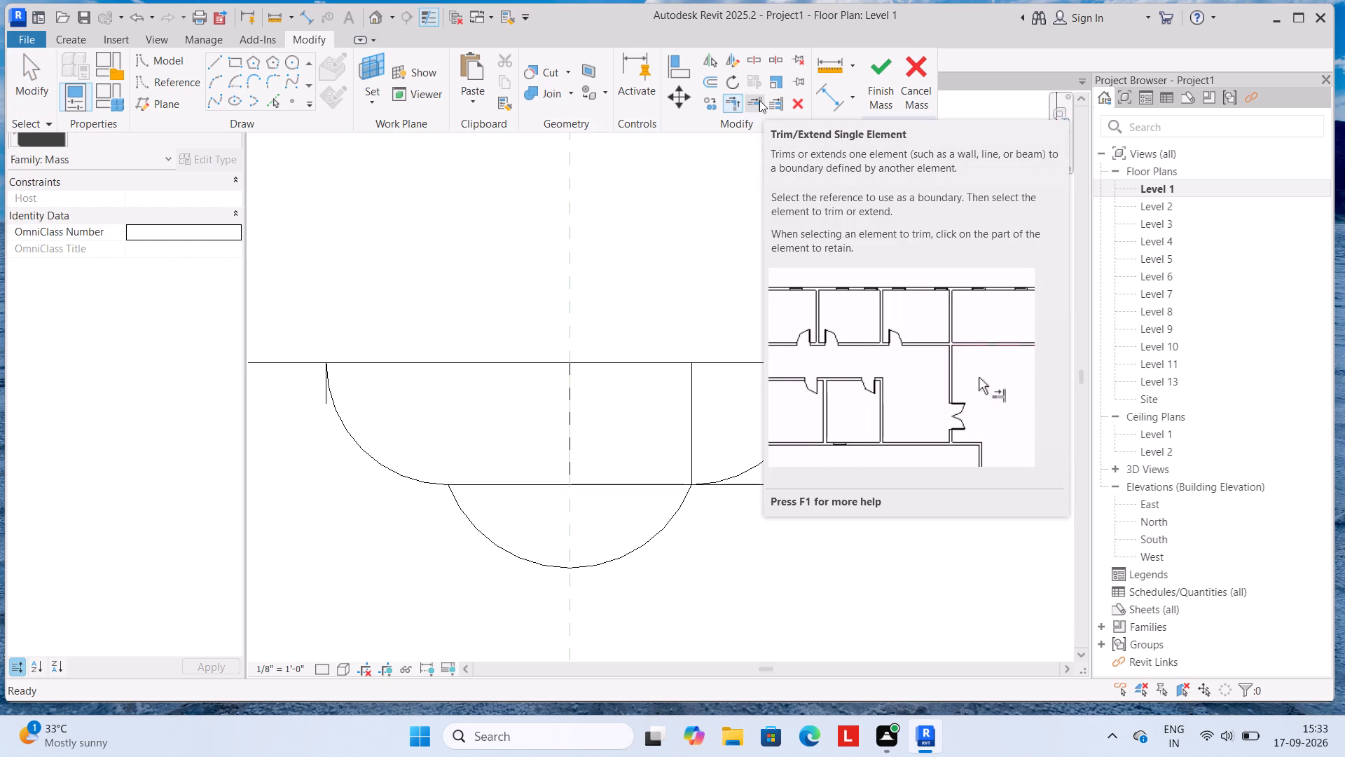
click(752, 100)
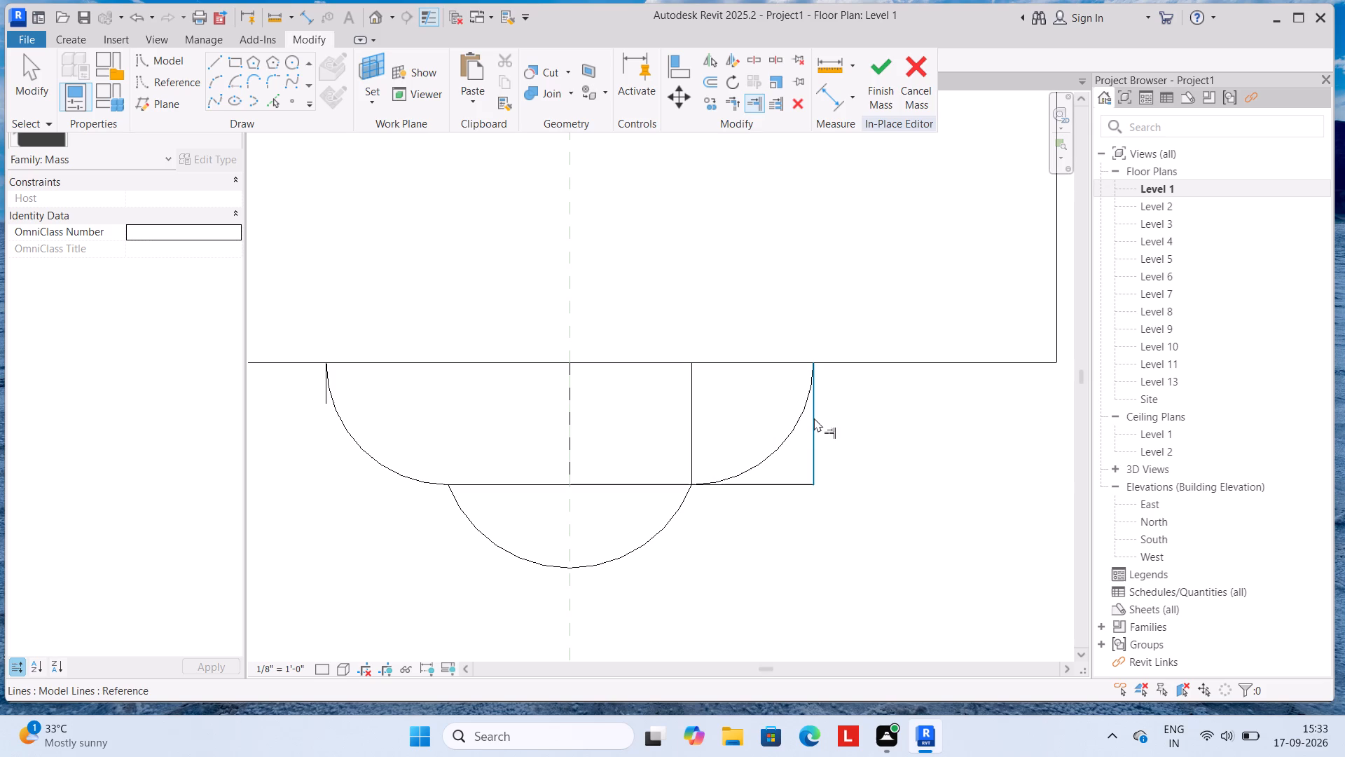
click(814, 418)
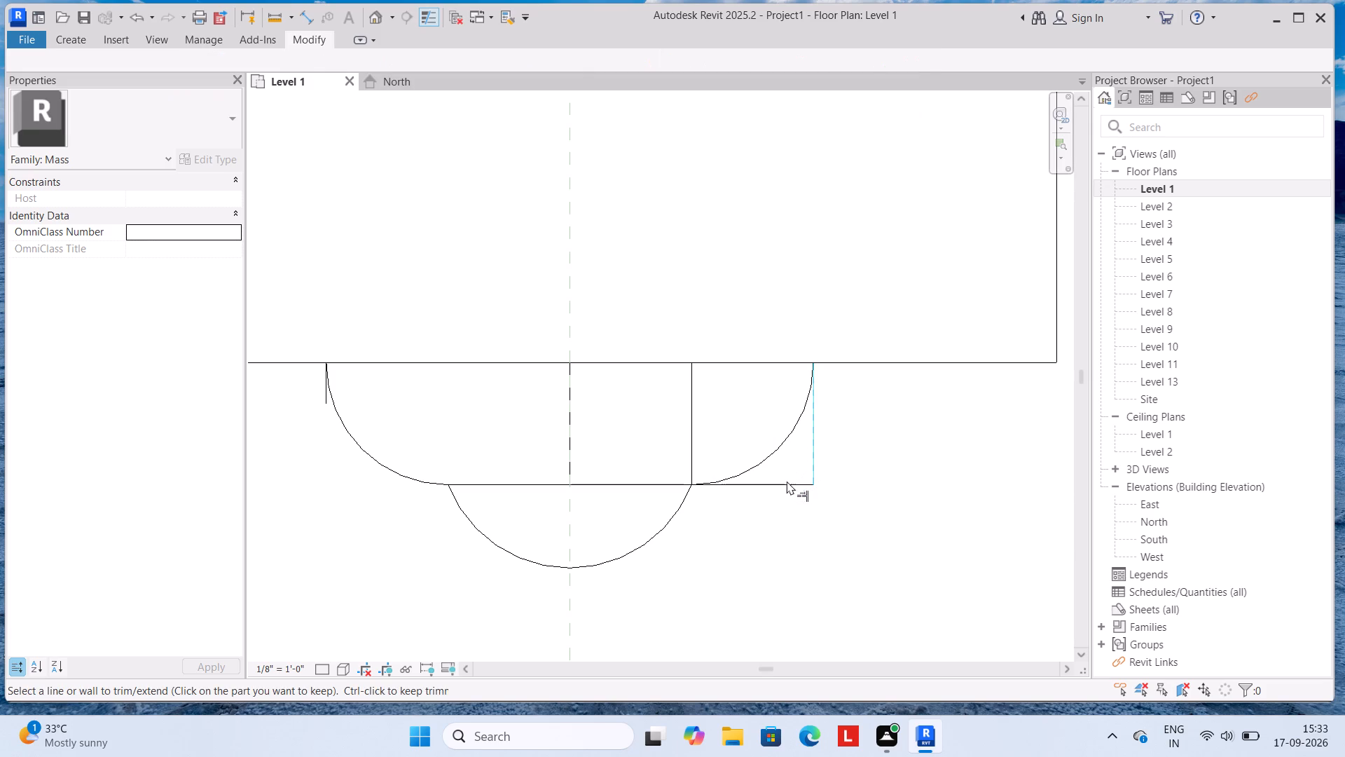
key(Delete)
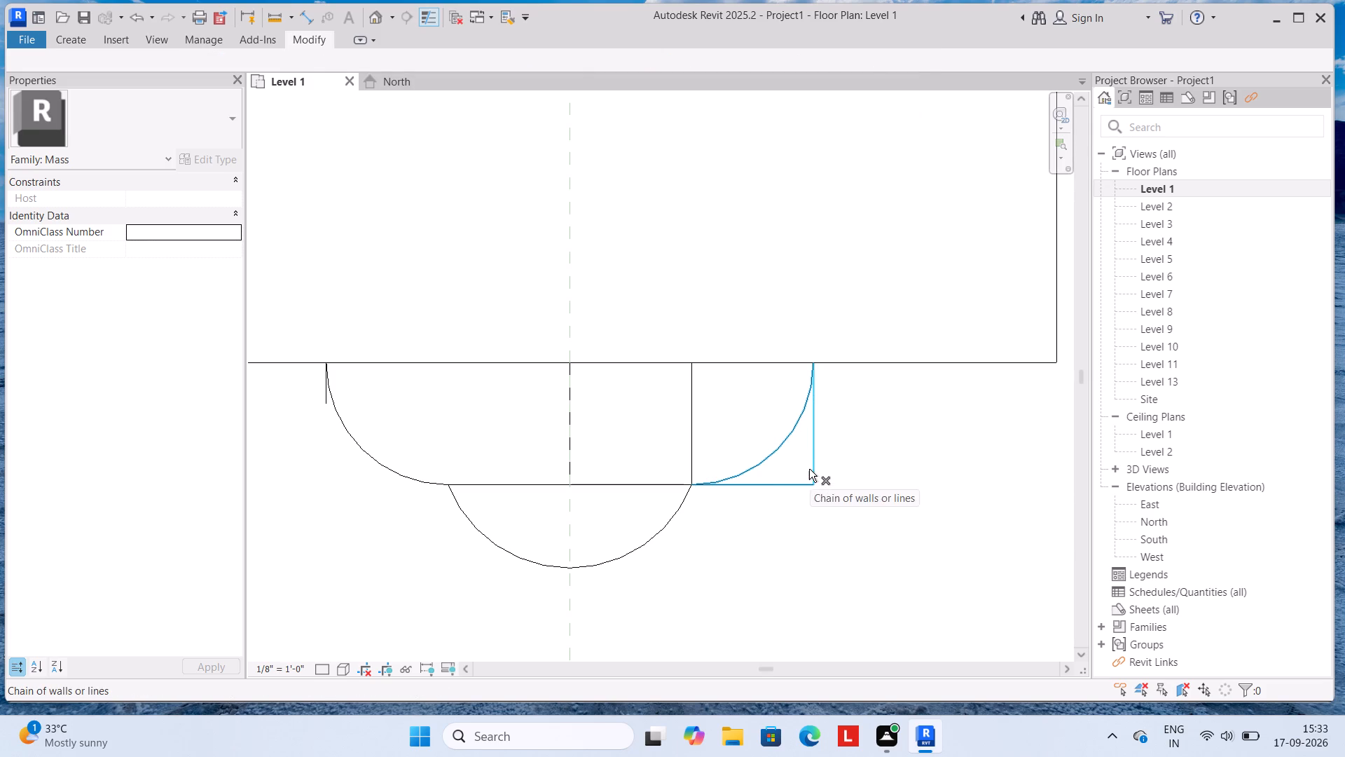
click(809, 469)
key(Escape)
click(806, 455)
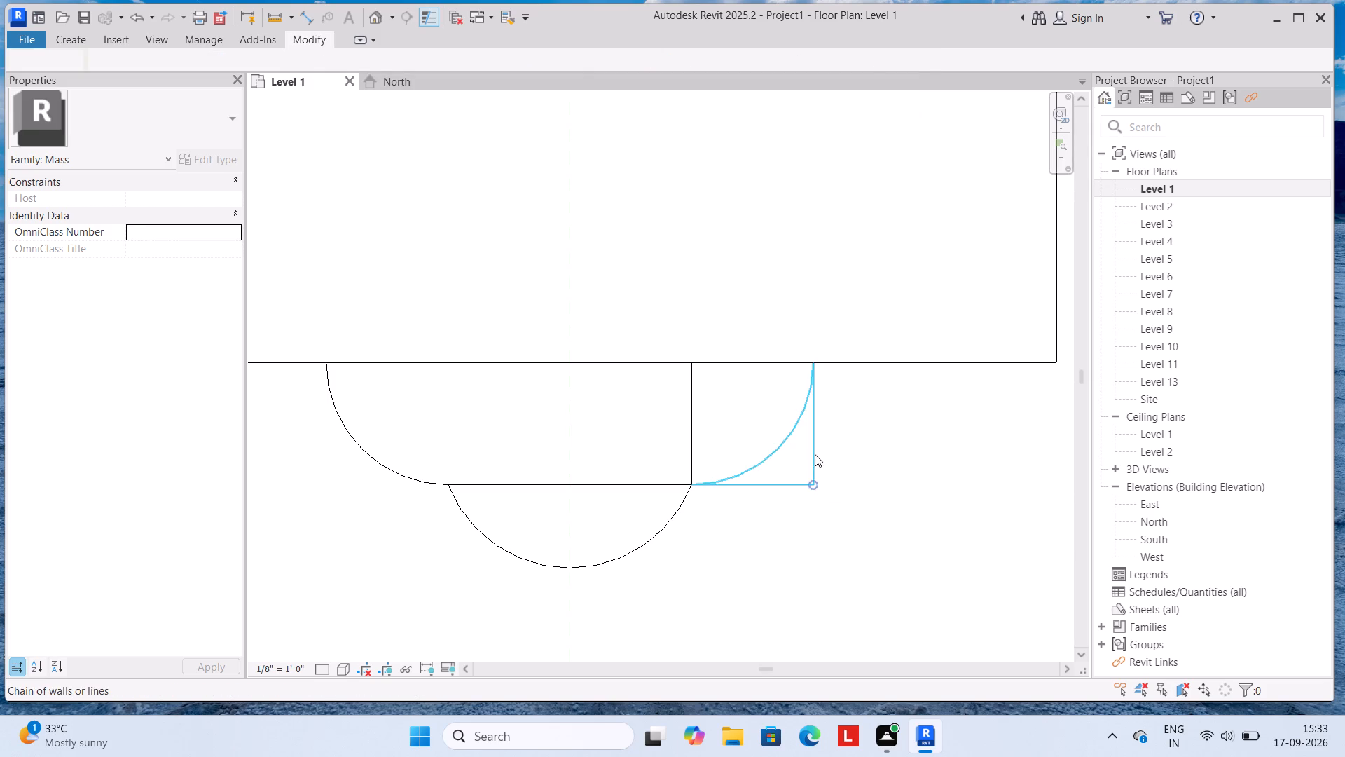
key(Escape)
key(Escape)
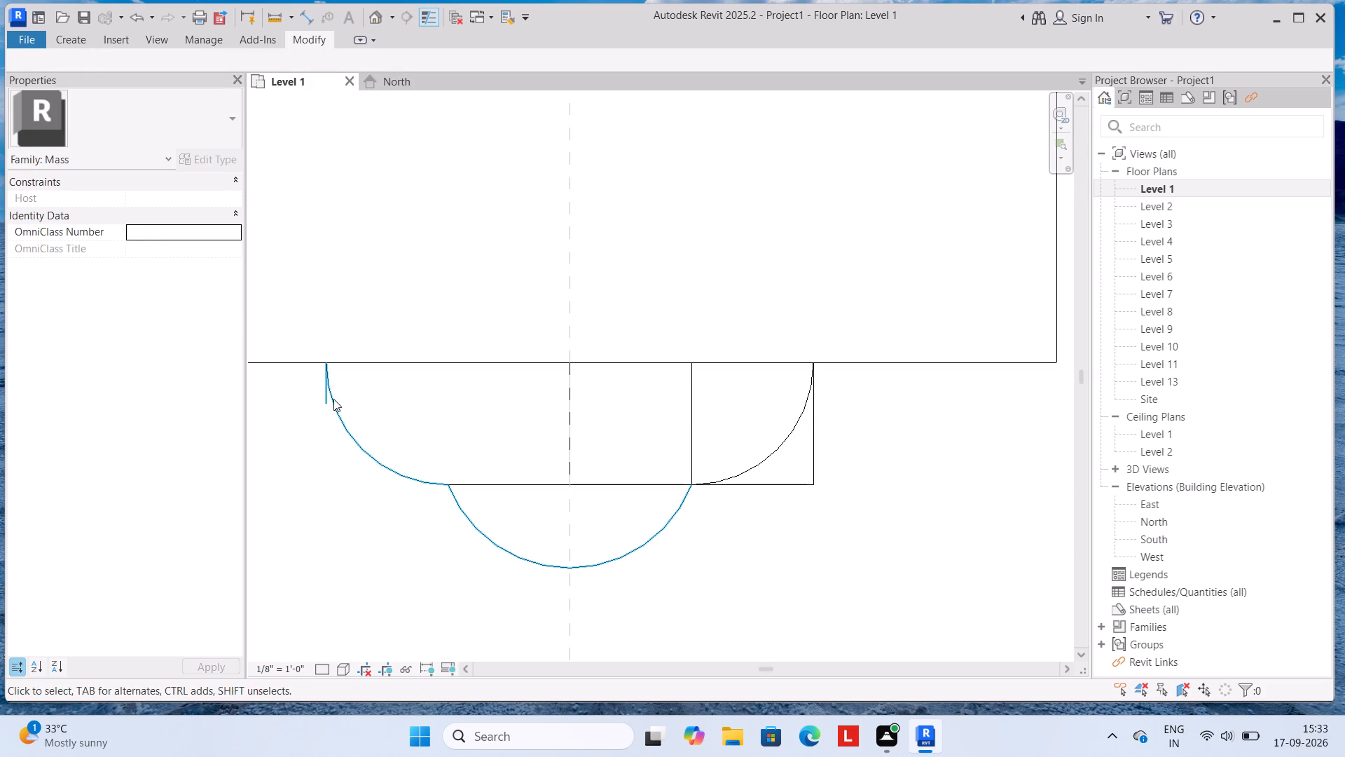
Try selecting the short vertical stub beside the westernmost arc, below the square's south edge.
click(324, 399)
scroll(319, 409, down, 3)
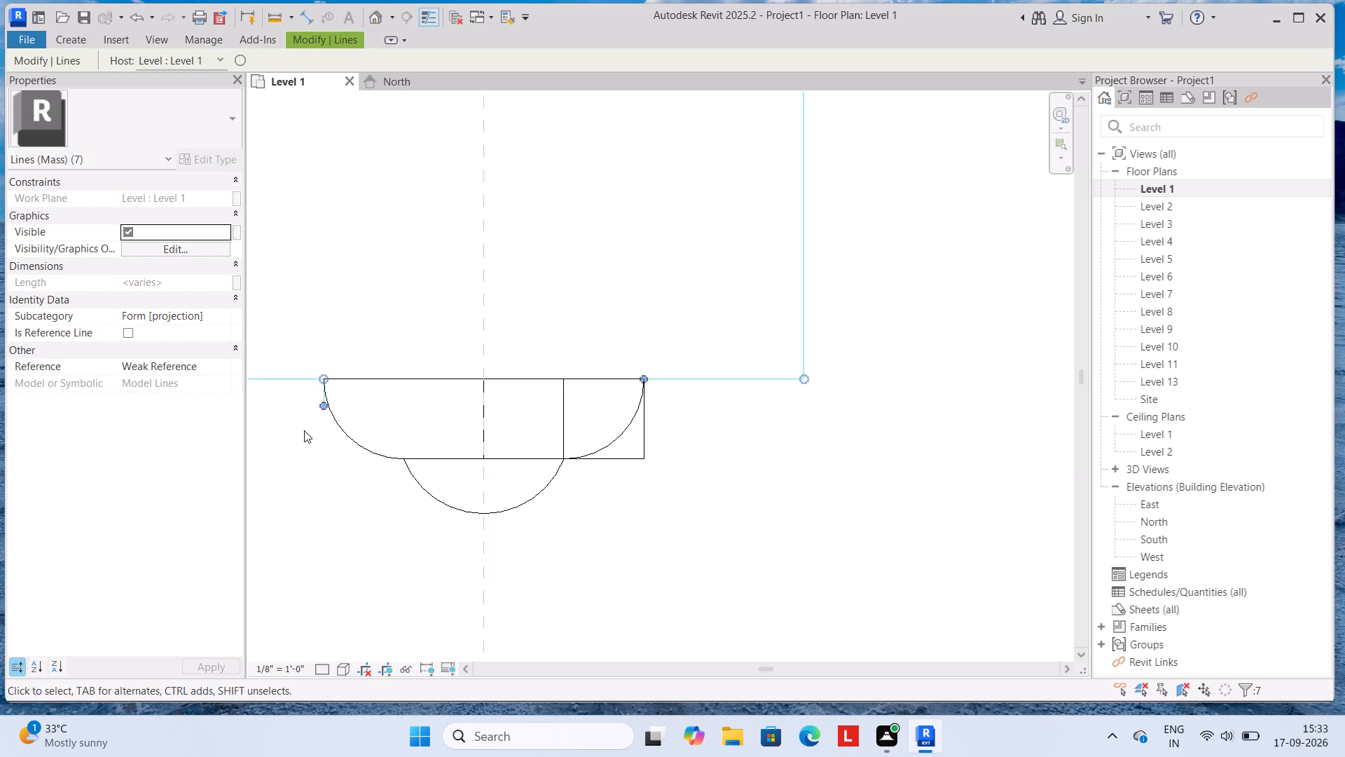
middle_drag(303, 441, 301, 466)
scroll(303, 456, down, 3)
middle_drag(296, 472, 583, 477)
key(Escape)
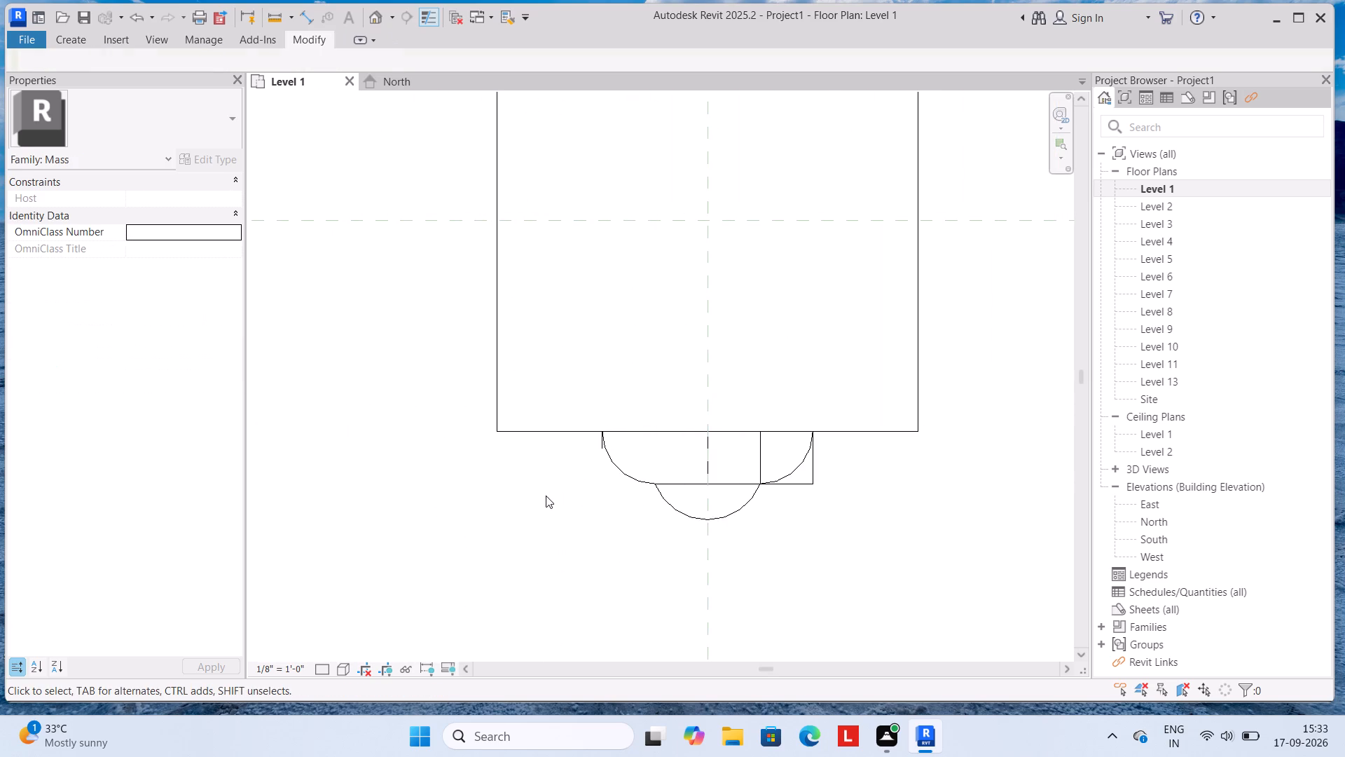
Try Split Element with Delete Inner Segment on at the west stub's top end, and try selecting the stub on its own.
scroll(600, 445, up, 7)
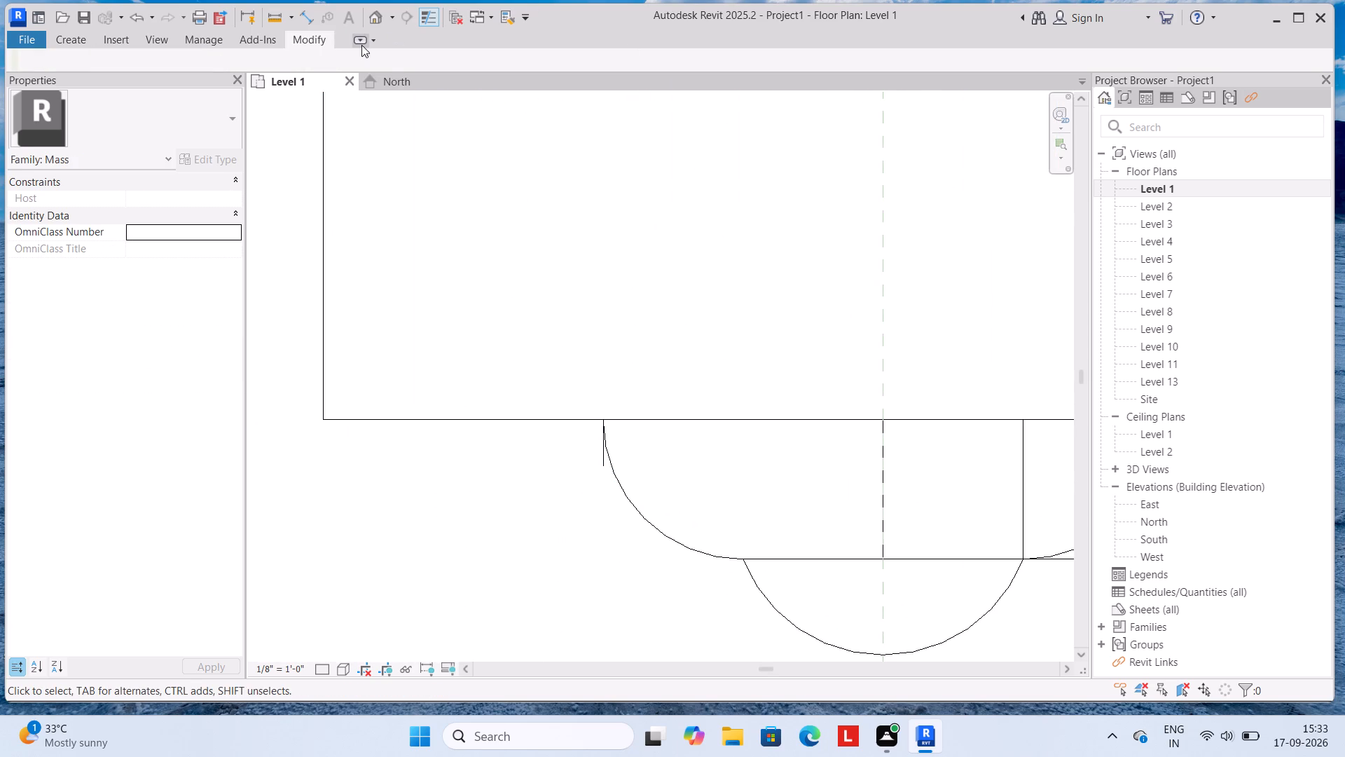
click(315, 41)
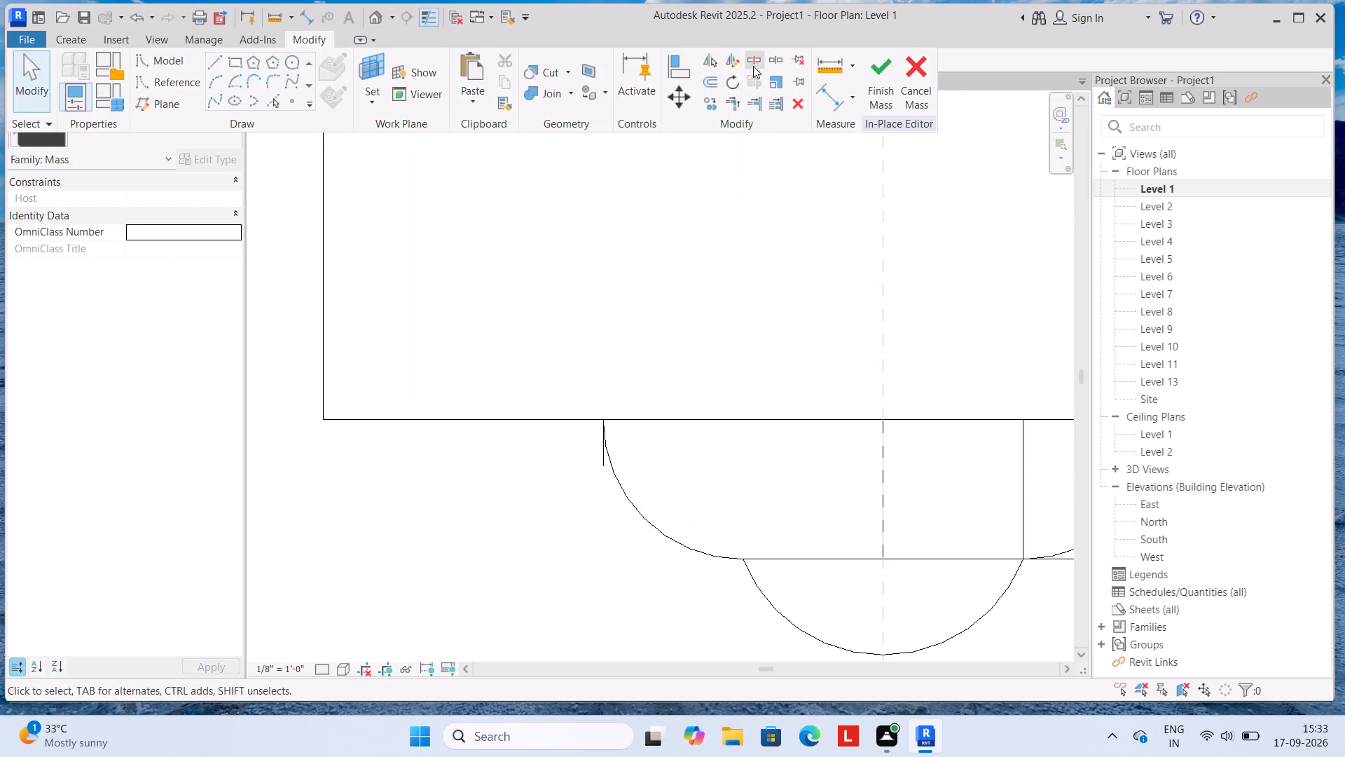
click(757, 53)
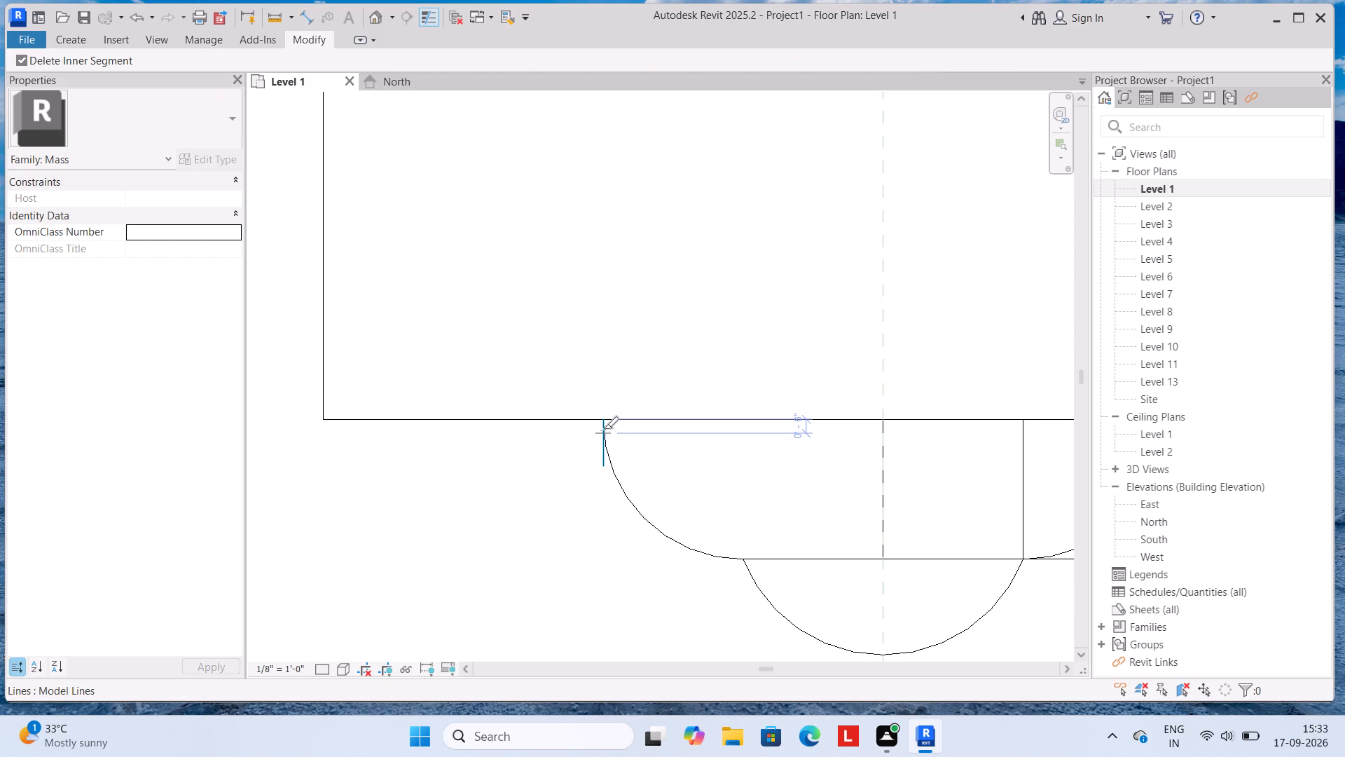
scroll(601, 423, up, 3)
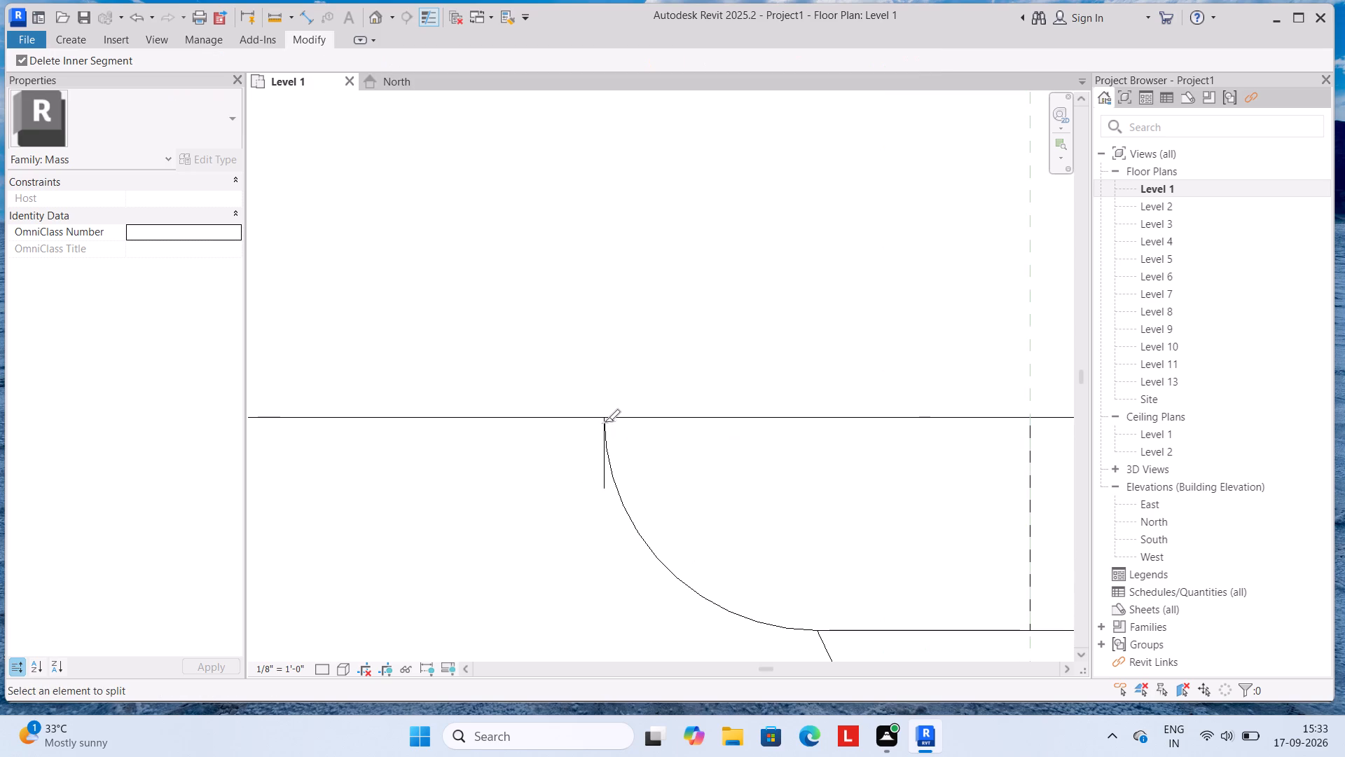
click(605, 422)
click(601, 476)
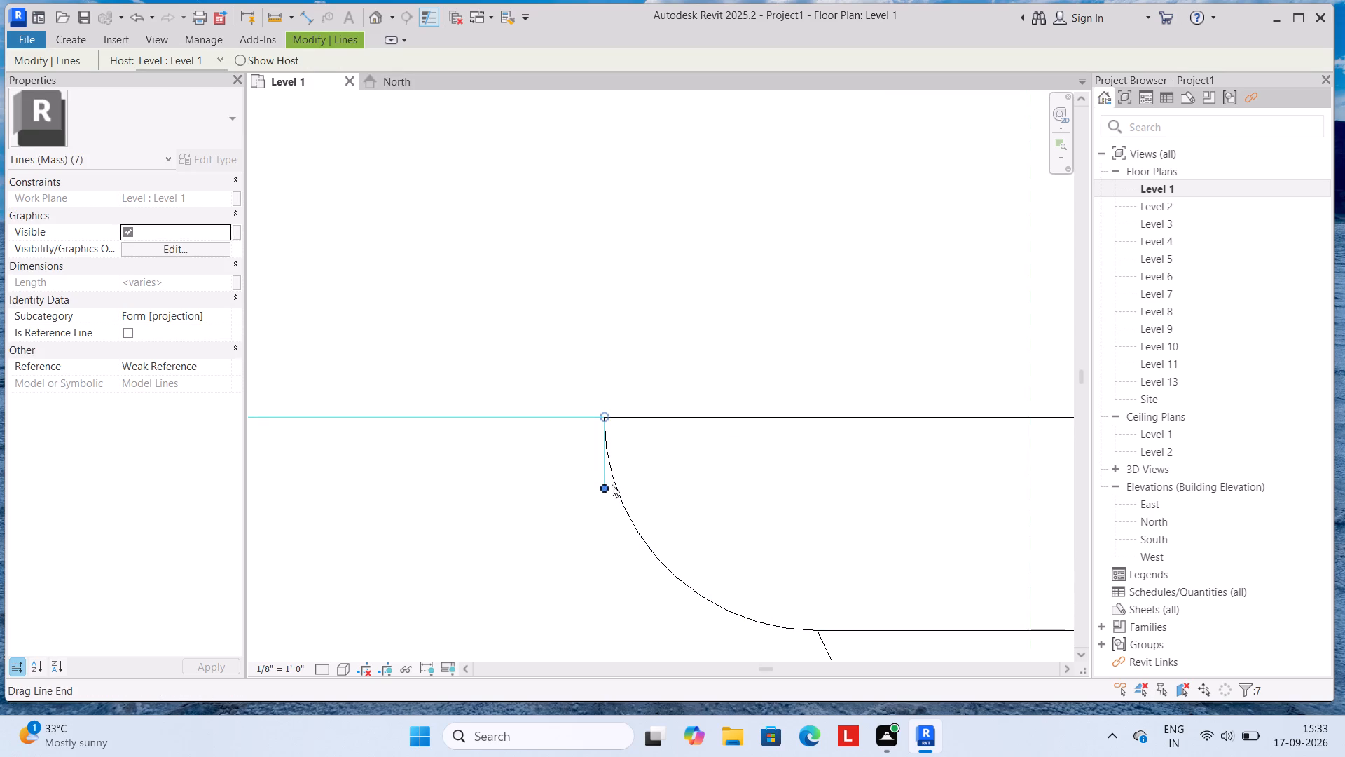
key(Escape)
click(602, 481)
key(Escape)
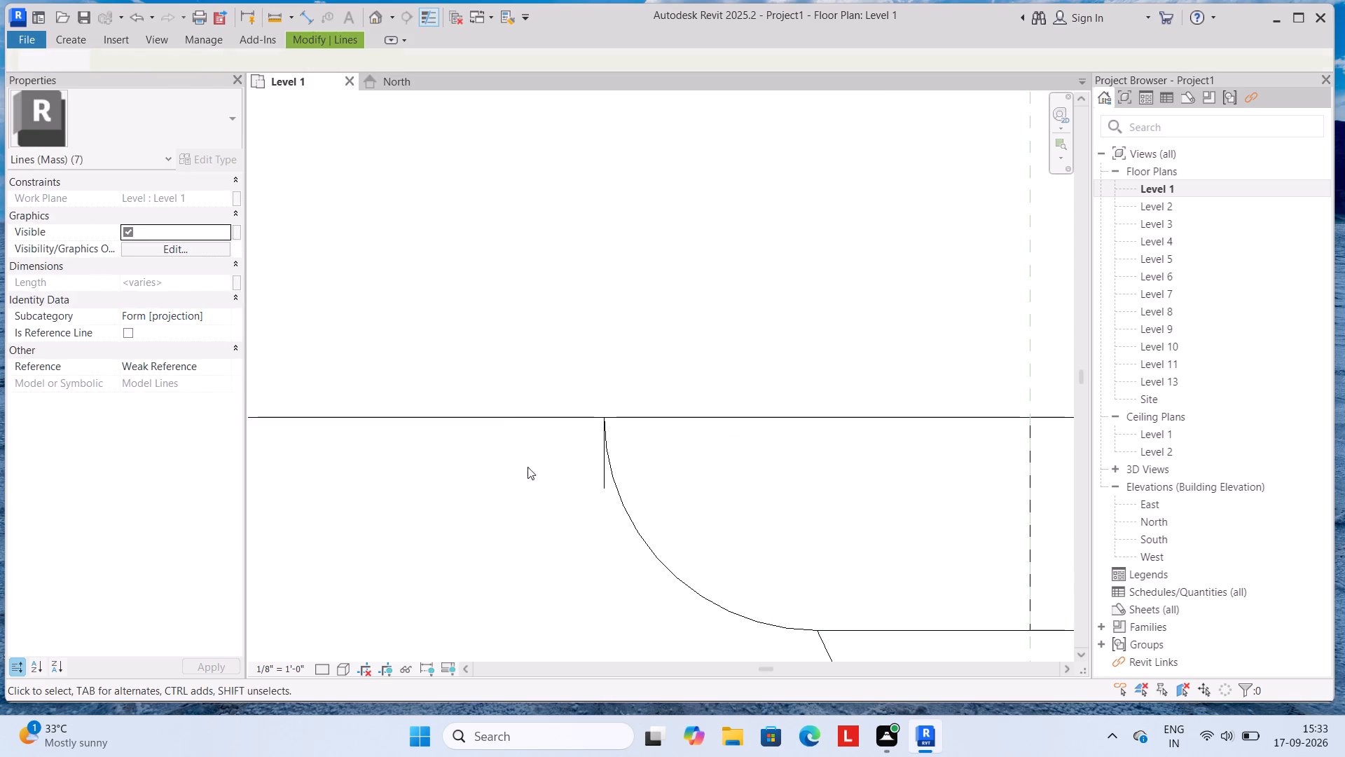
Split the short vertical stub beside the westernmost arc near its lower end with Delete Inner Segment on.
click(309, 43)
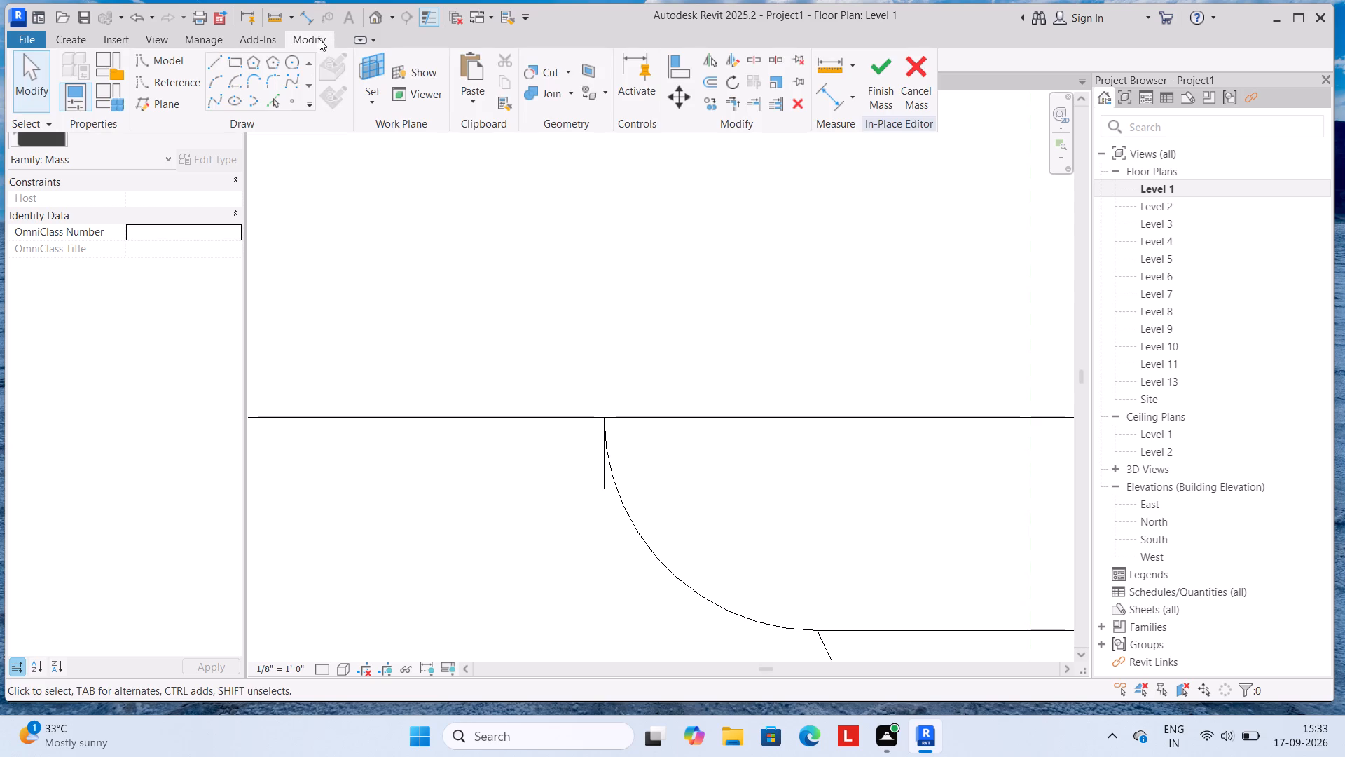
click(753, 57)
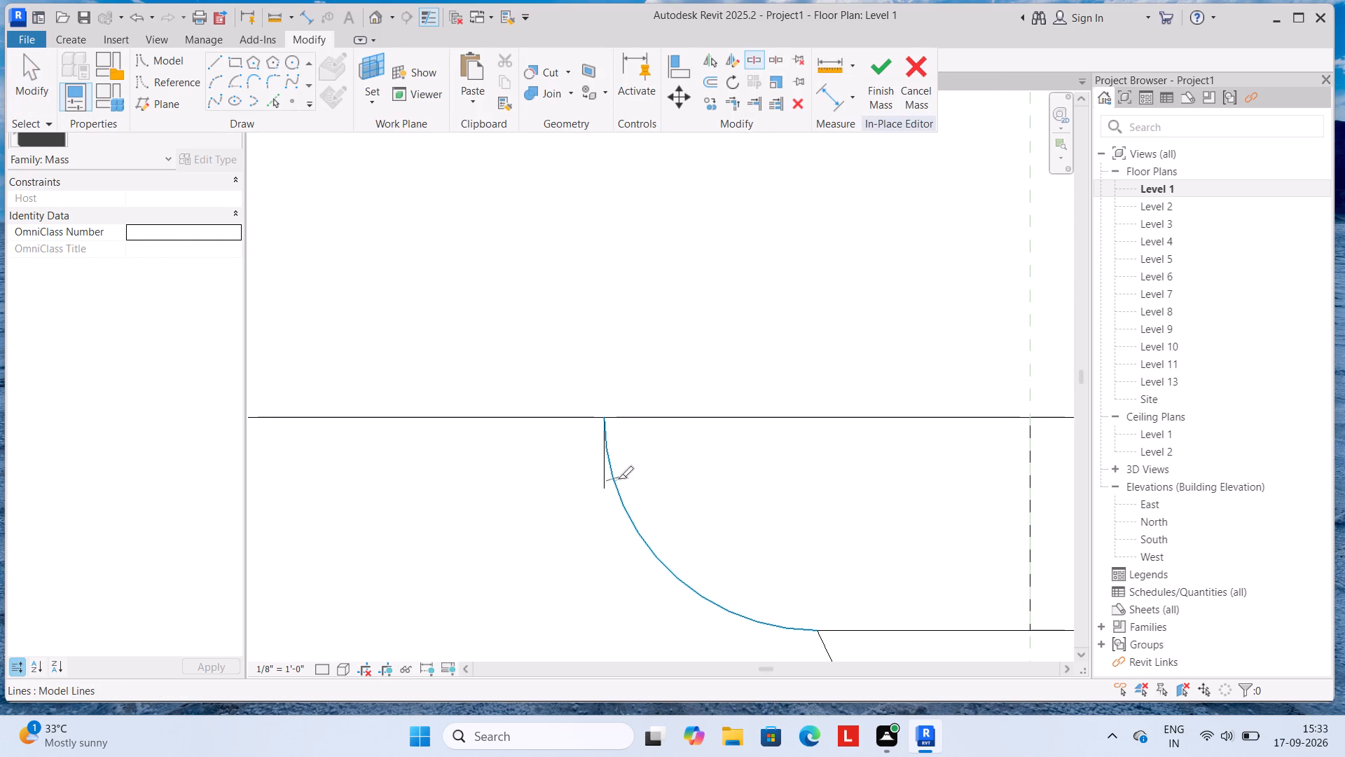
scroll(598, 475, up, 3)
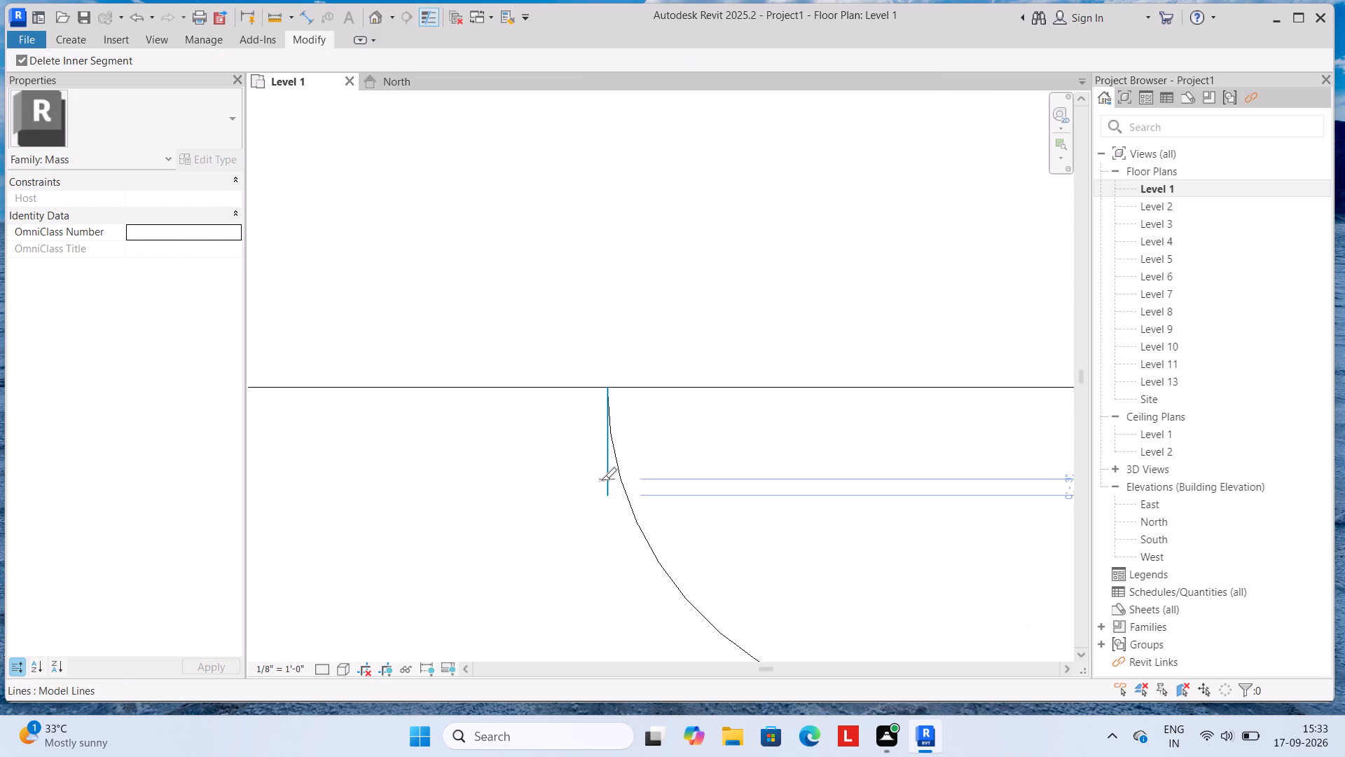
click(601, 480)
click(544, 550)
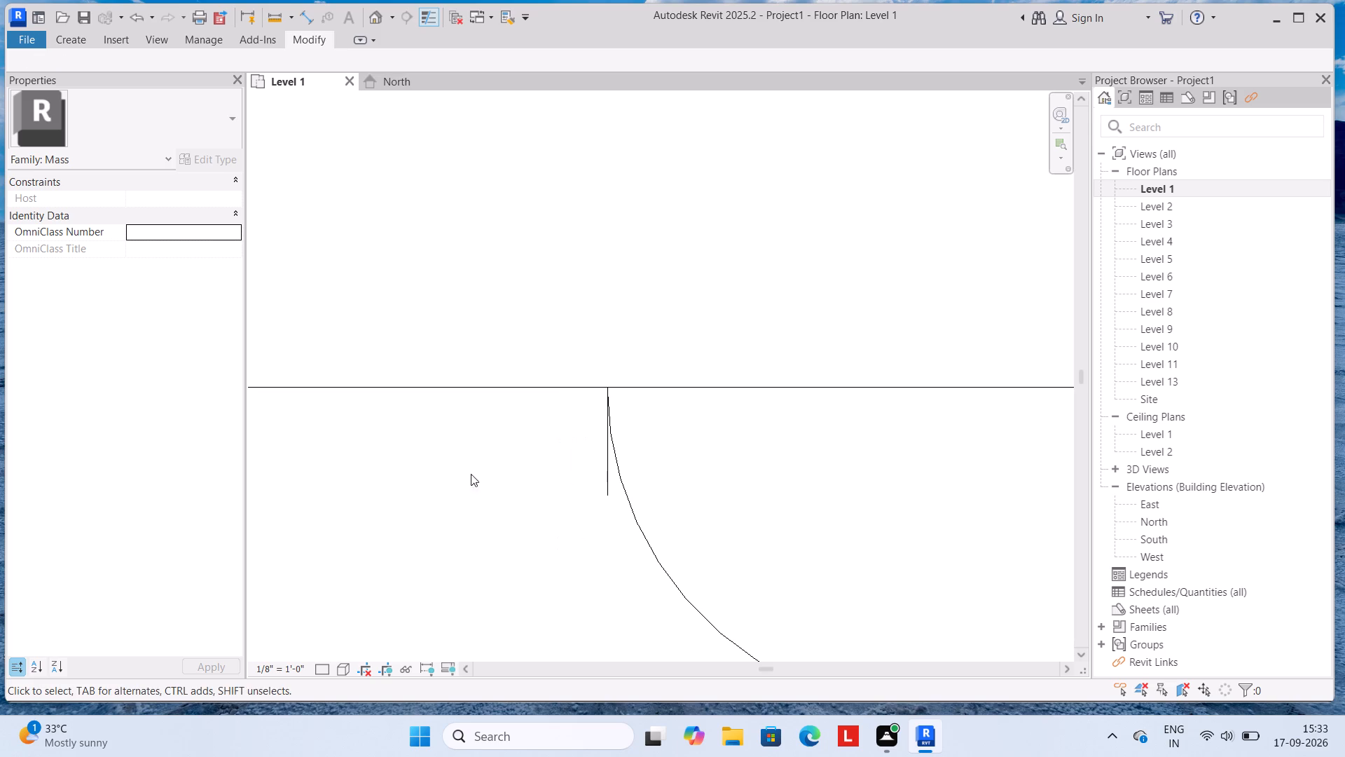
key(Escape)
click(602, 482)
key(Escape)
Split the west stub again near its lower end, and try selecting the stub apart from the square's outline.
click(303, 29)
click(303, 35)
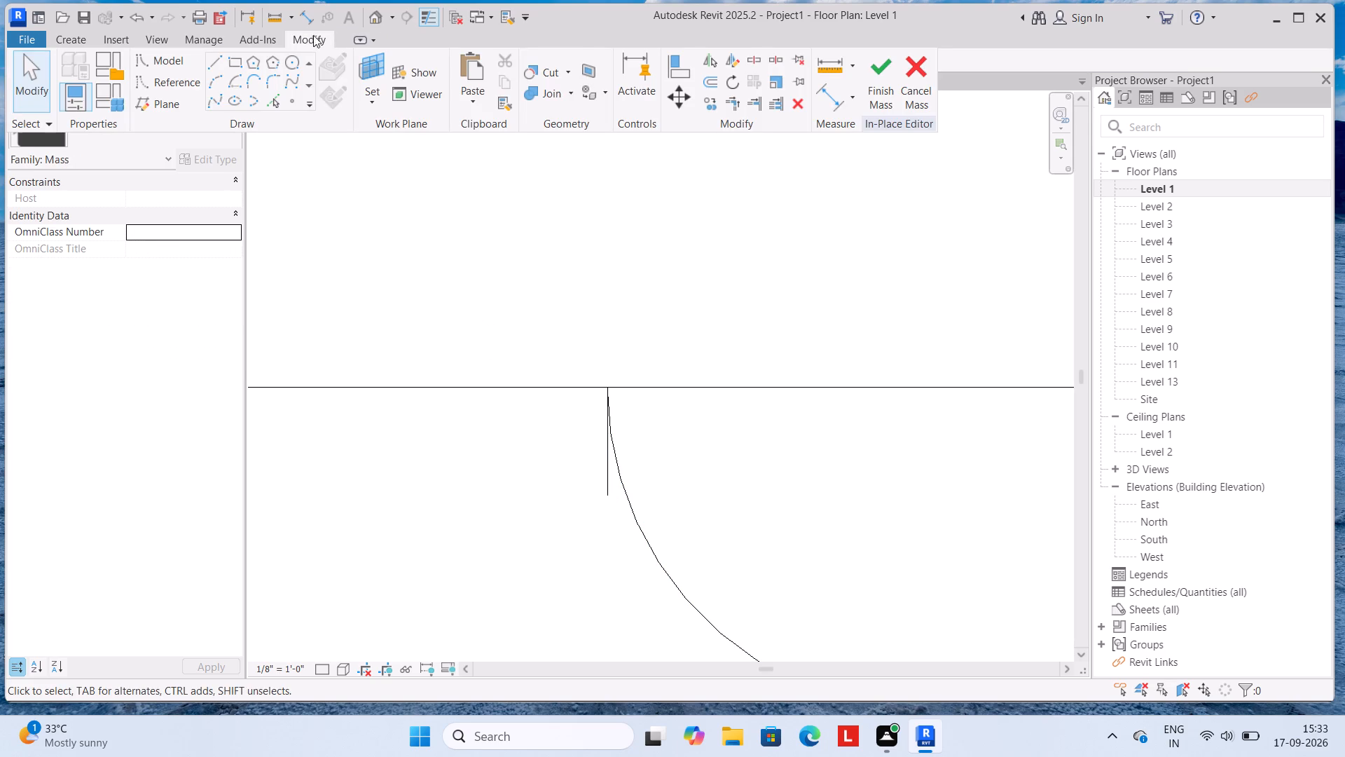
click(758, 57)
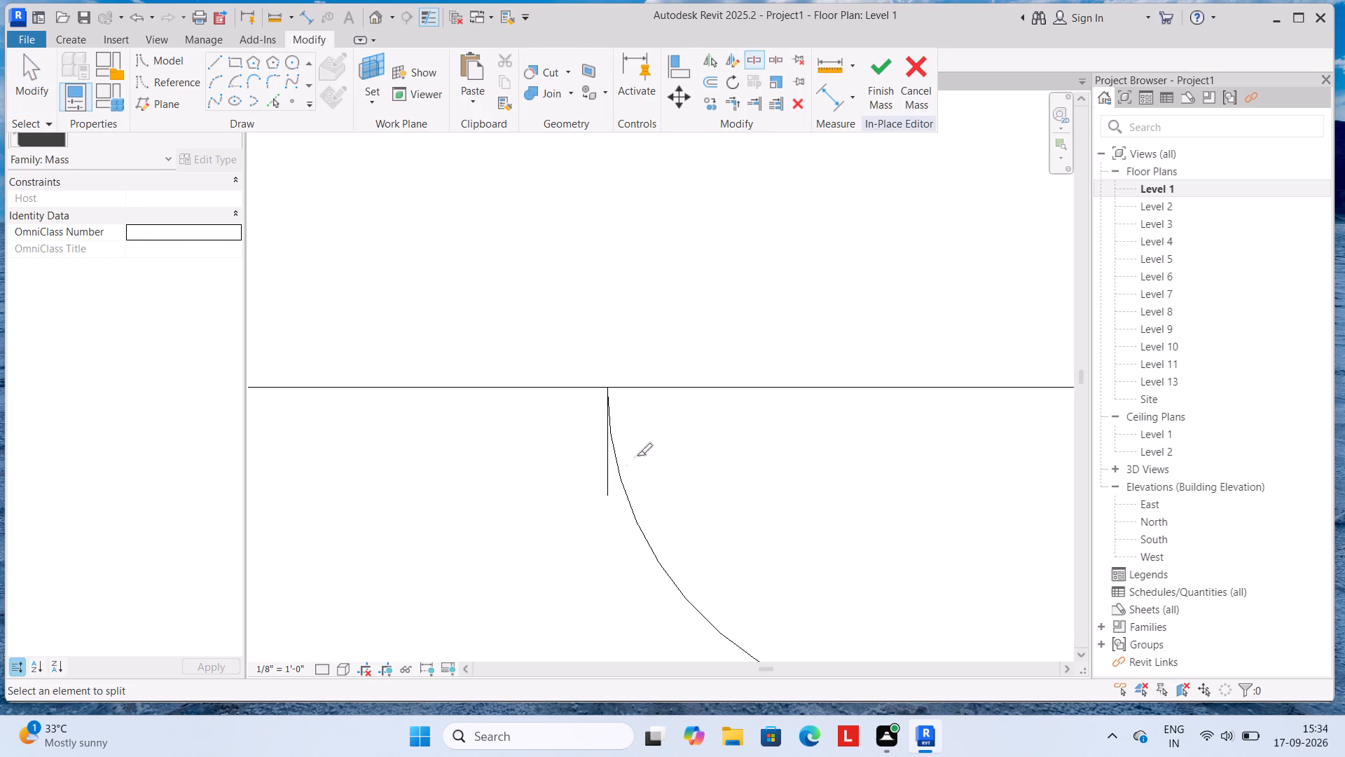
click(606, 477)
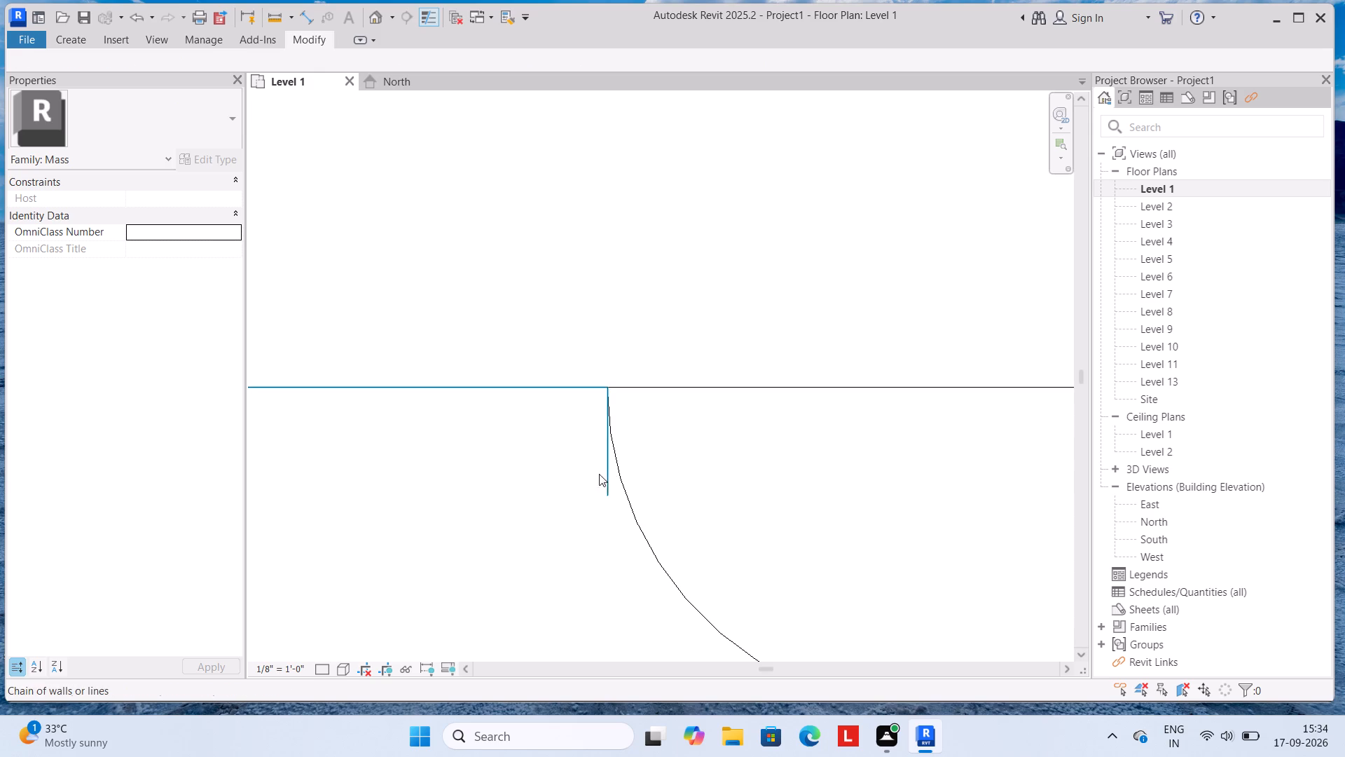
click(562, 385)
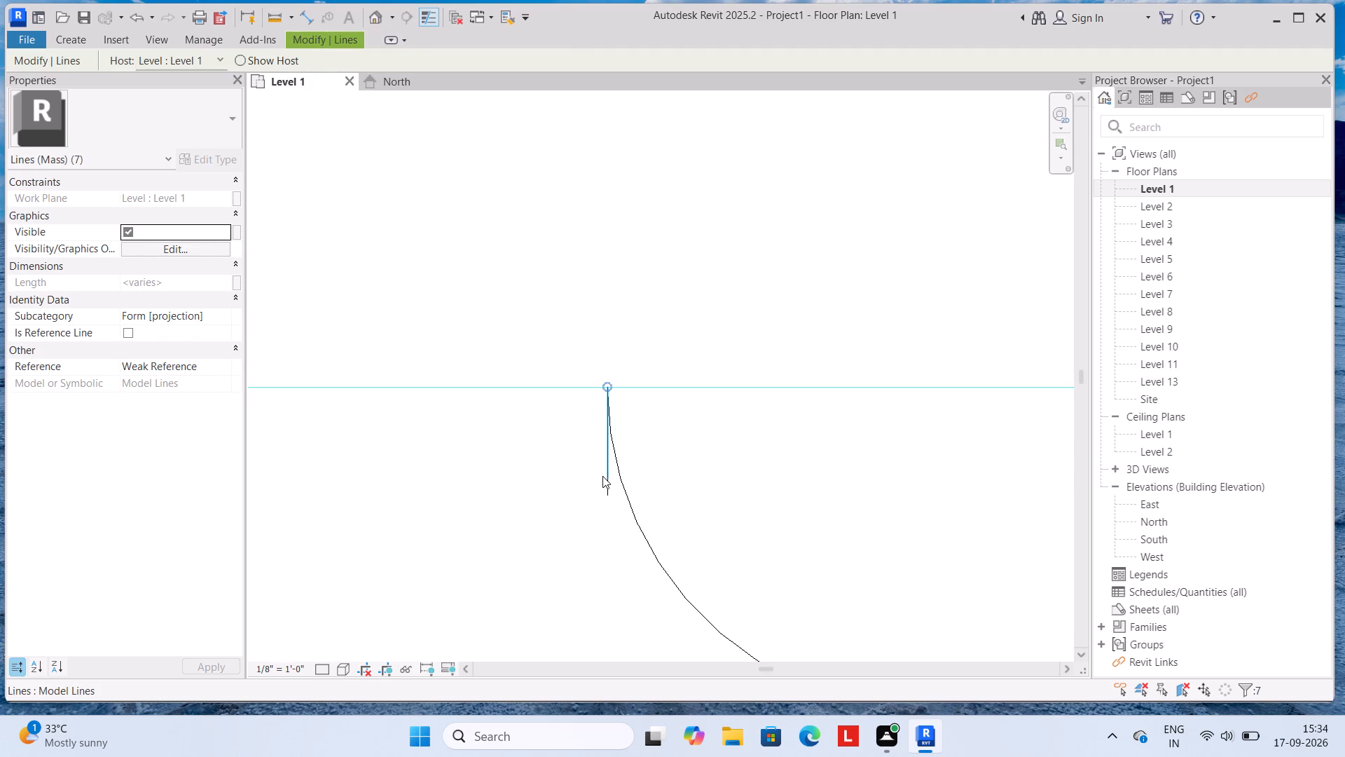
click(607, 472)
key(Escape)
click(604, 481)
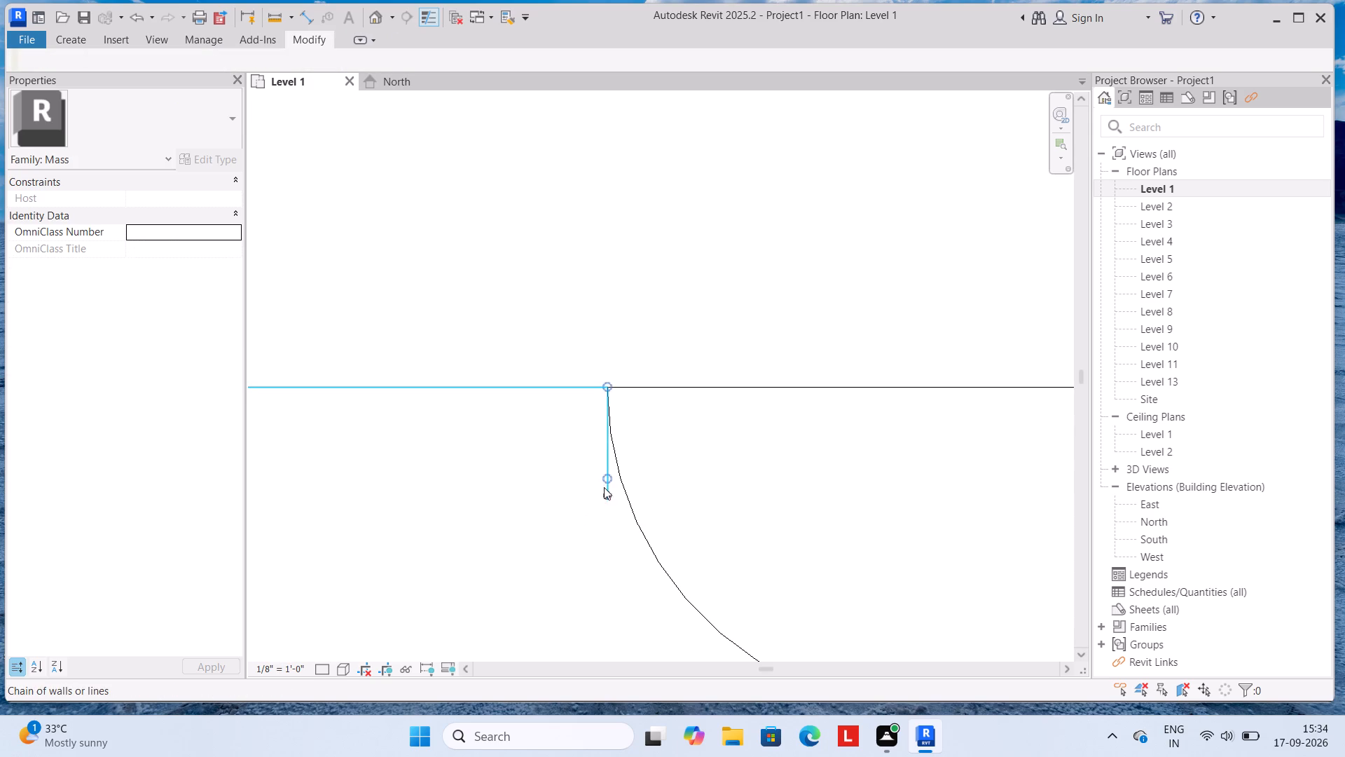
scroll(595, 489, down, 3)
key(Escape)
scroll(579, 527, down, 1)
key(Escape)
scroll(580, 554, down, 3)
middle_drag(567, 568, 561, 502)
scroll(565, 509, up, 2)
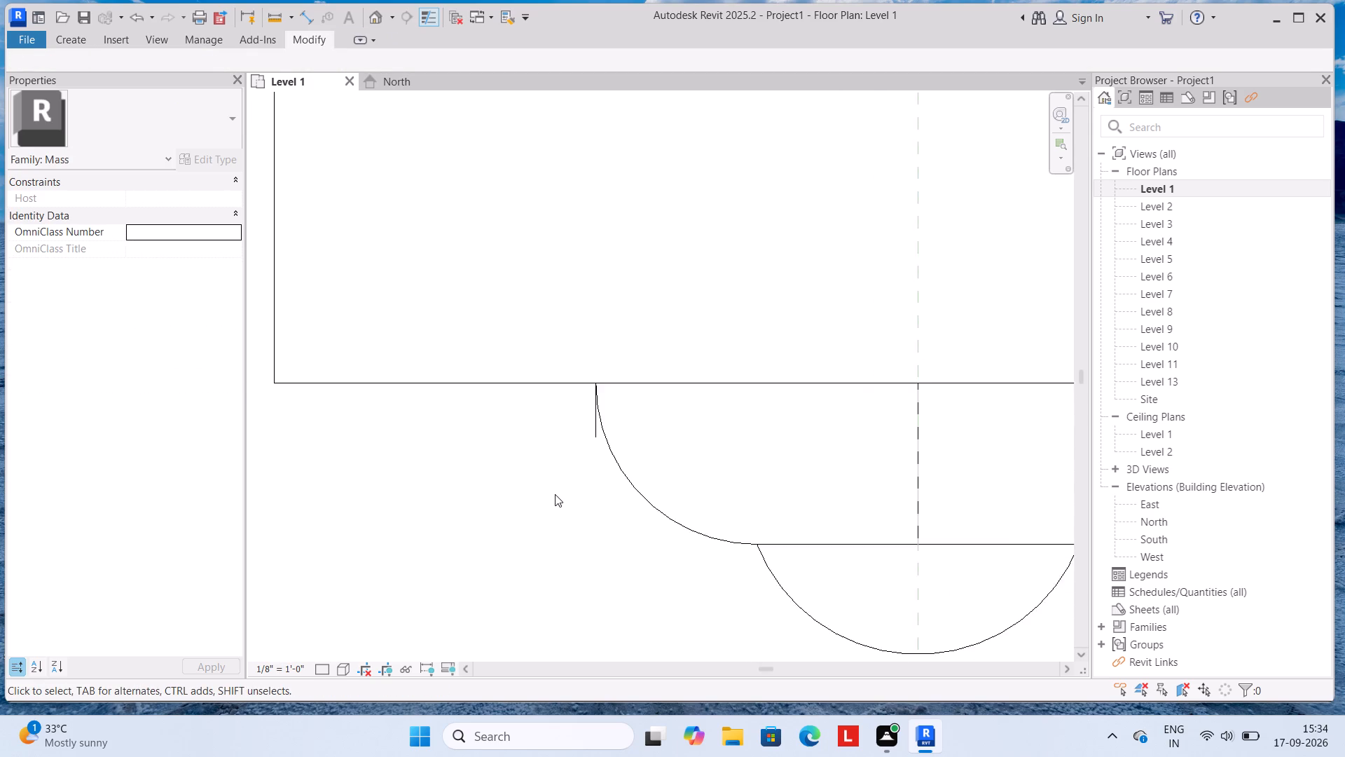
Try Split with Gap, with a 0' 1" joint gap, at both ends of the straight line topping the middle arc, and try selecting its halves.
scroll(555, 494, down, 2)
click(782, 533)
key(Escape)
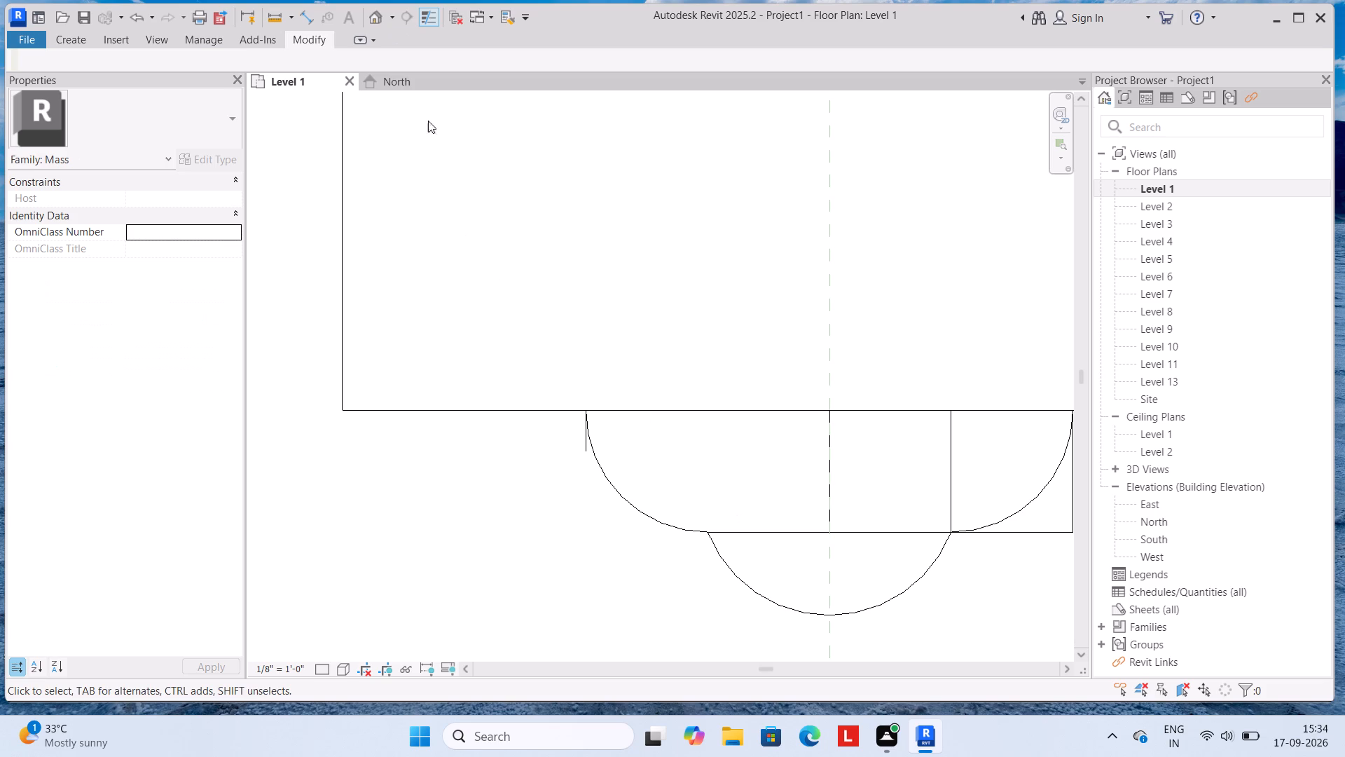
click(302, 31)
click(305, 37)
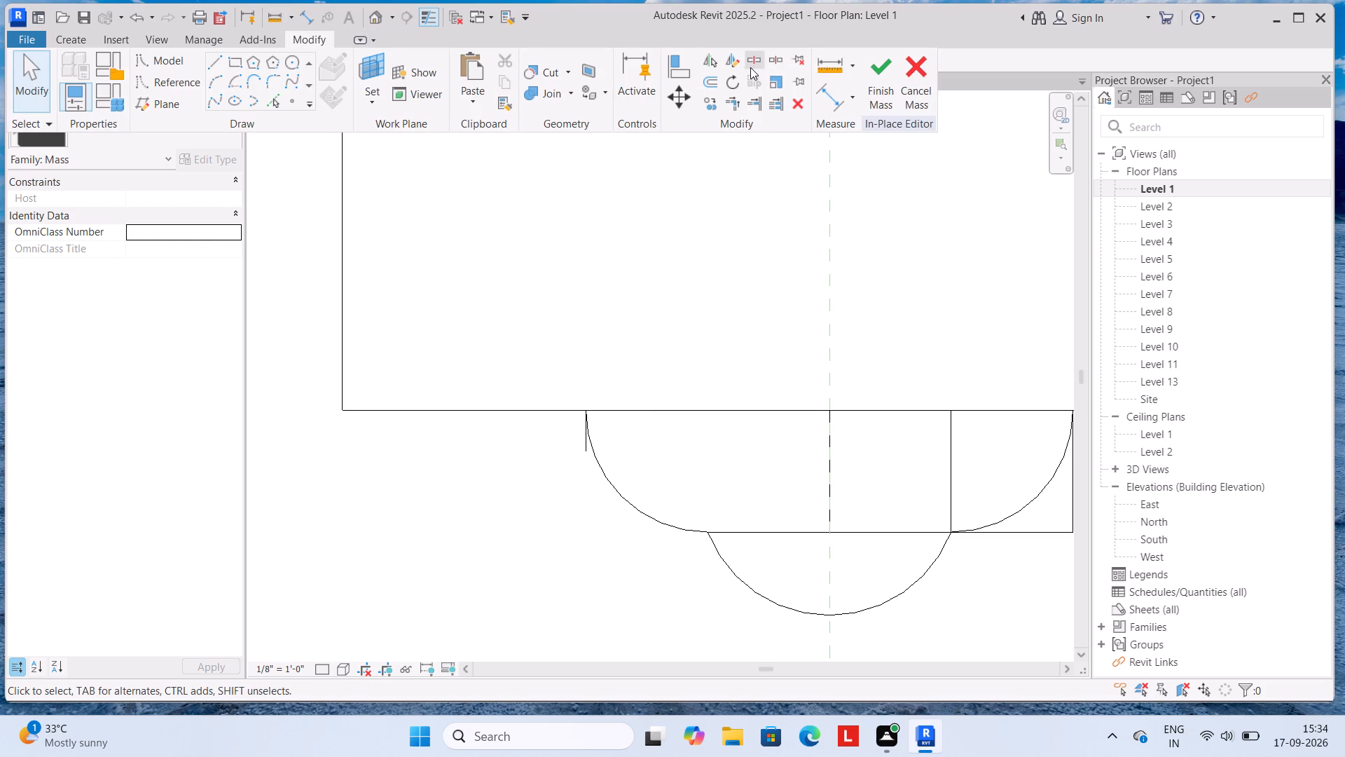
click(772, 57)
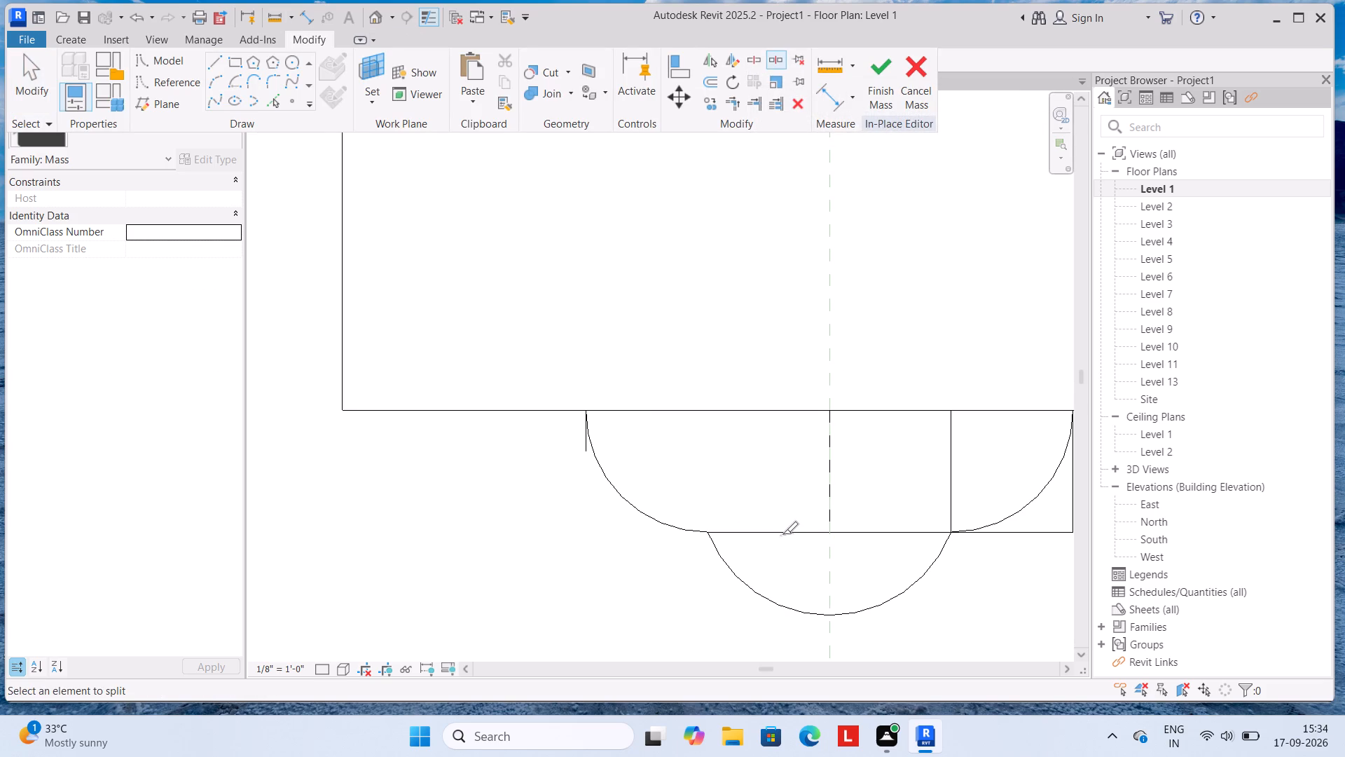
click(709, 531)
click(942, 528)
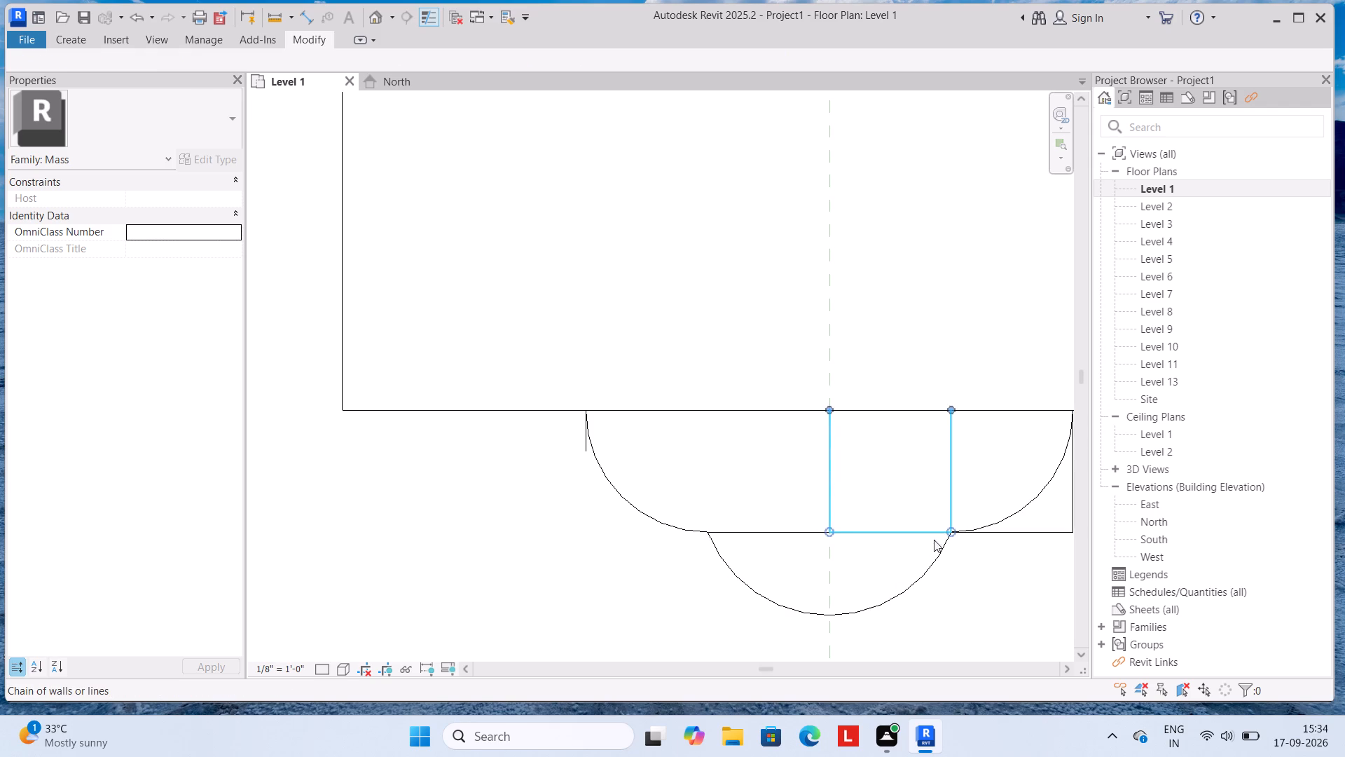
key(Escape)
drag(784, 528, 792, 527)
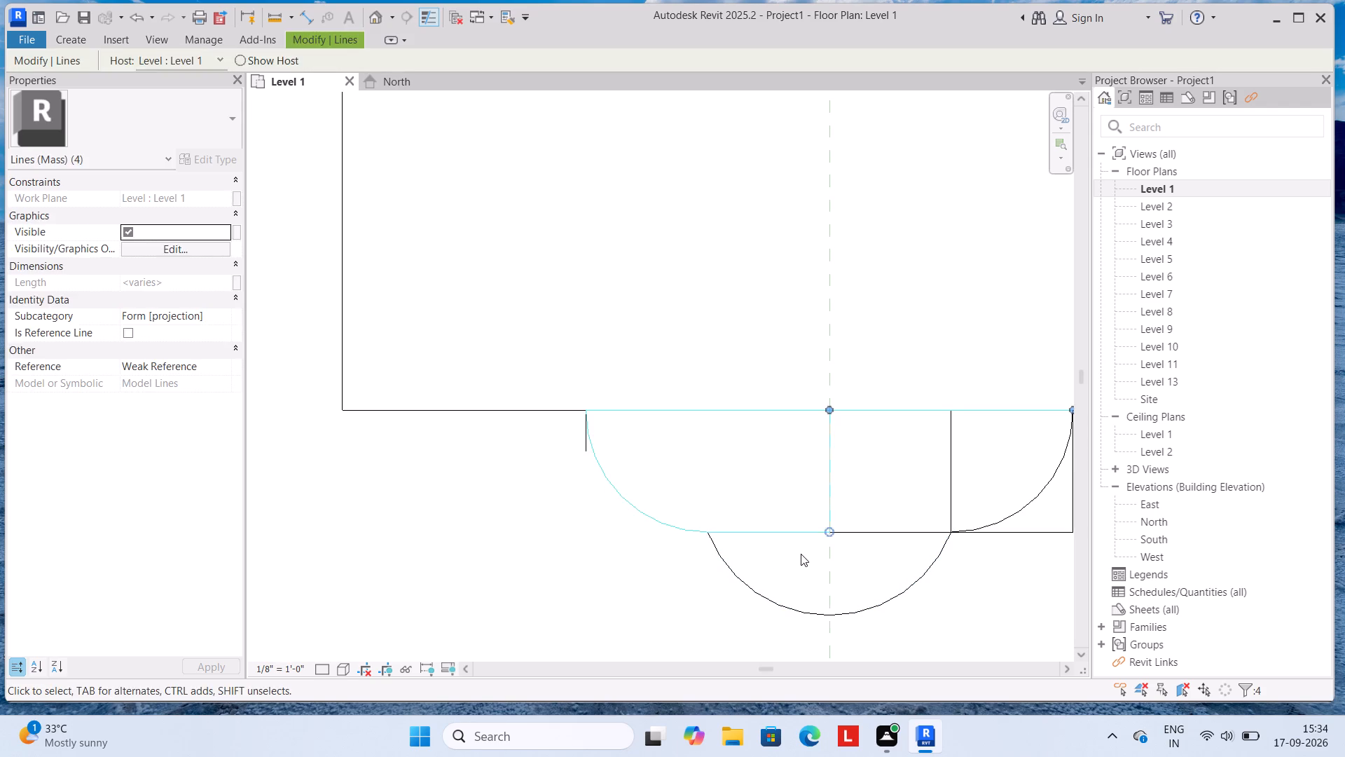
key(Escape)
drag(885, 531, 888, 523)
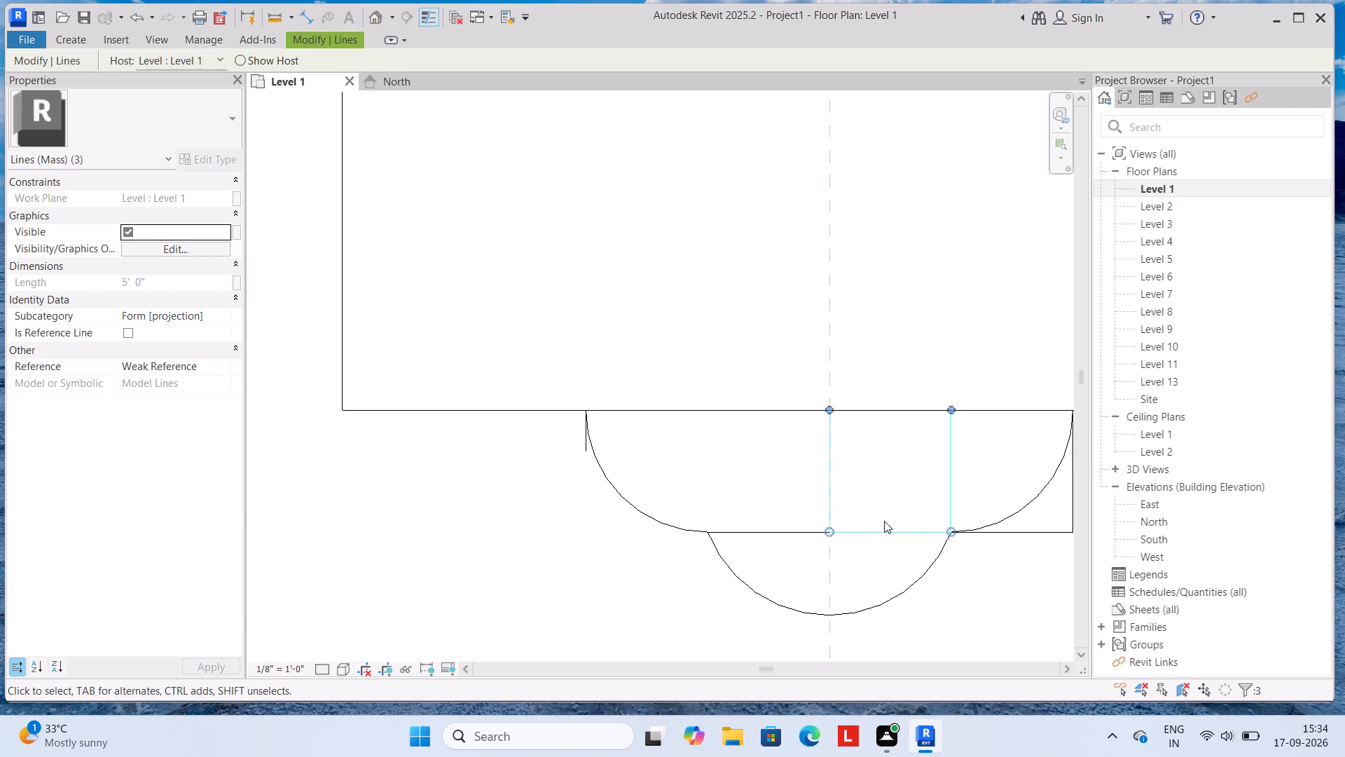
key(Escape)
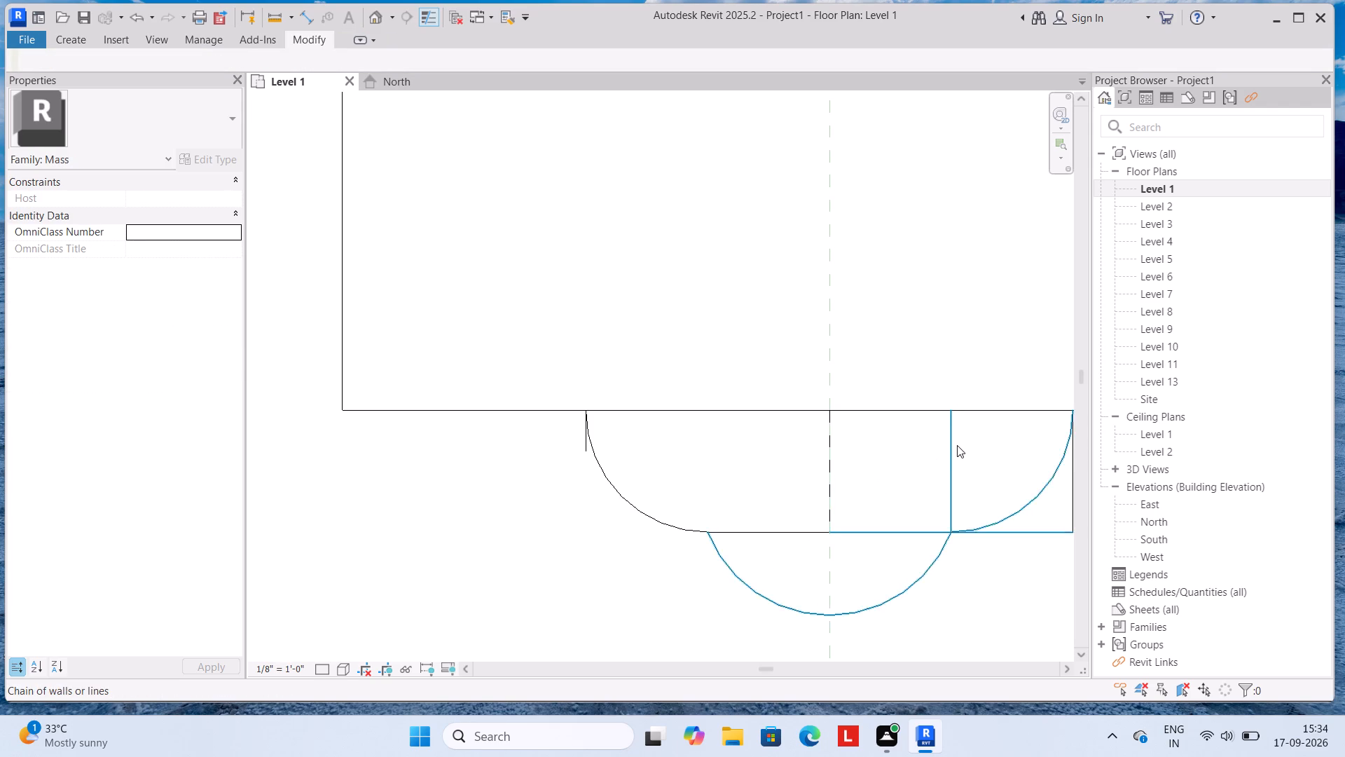
Delete the connected straight lines east of centre: the centre vertical, the vertical at the middle arc's east end, and the line joining them.
click(957, 445)
key(Escape)
click(946, 481)
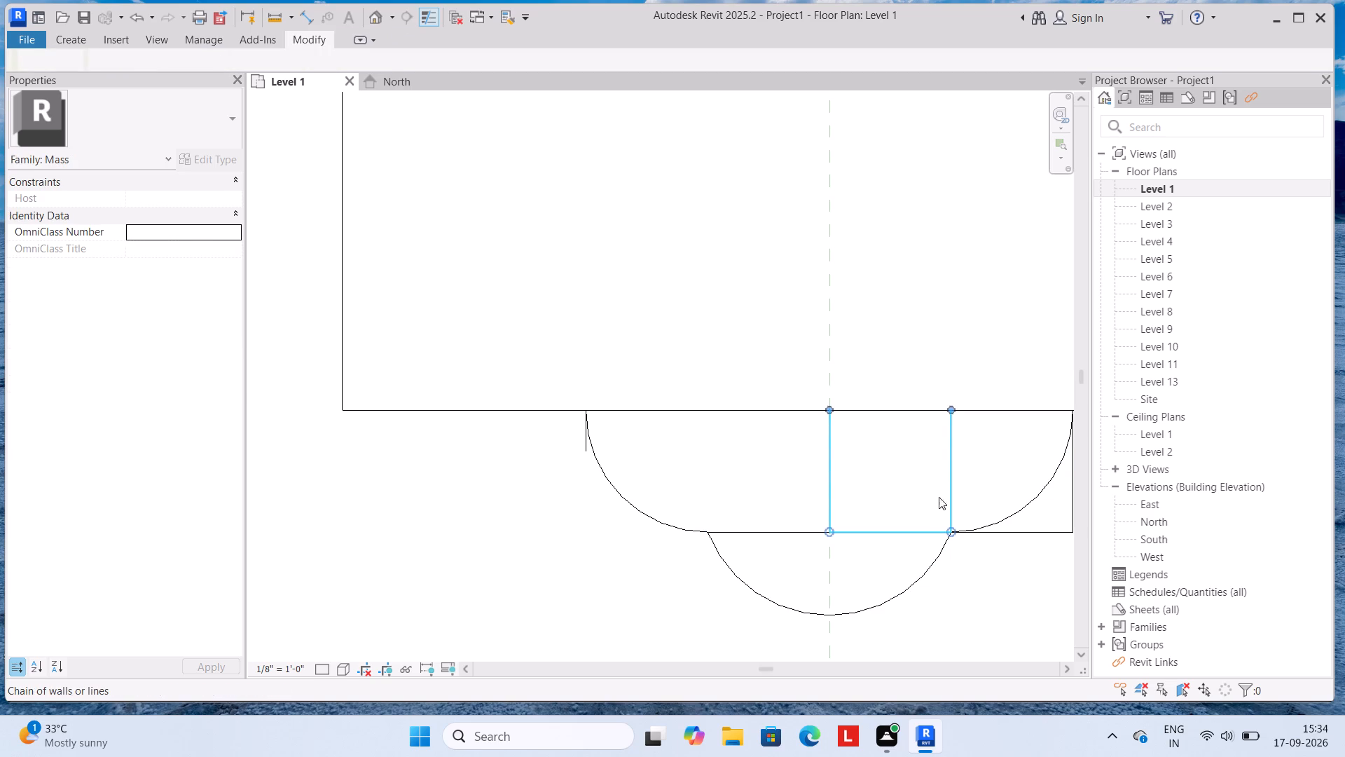
key(Delete)
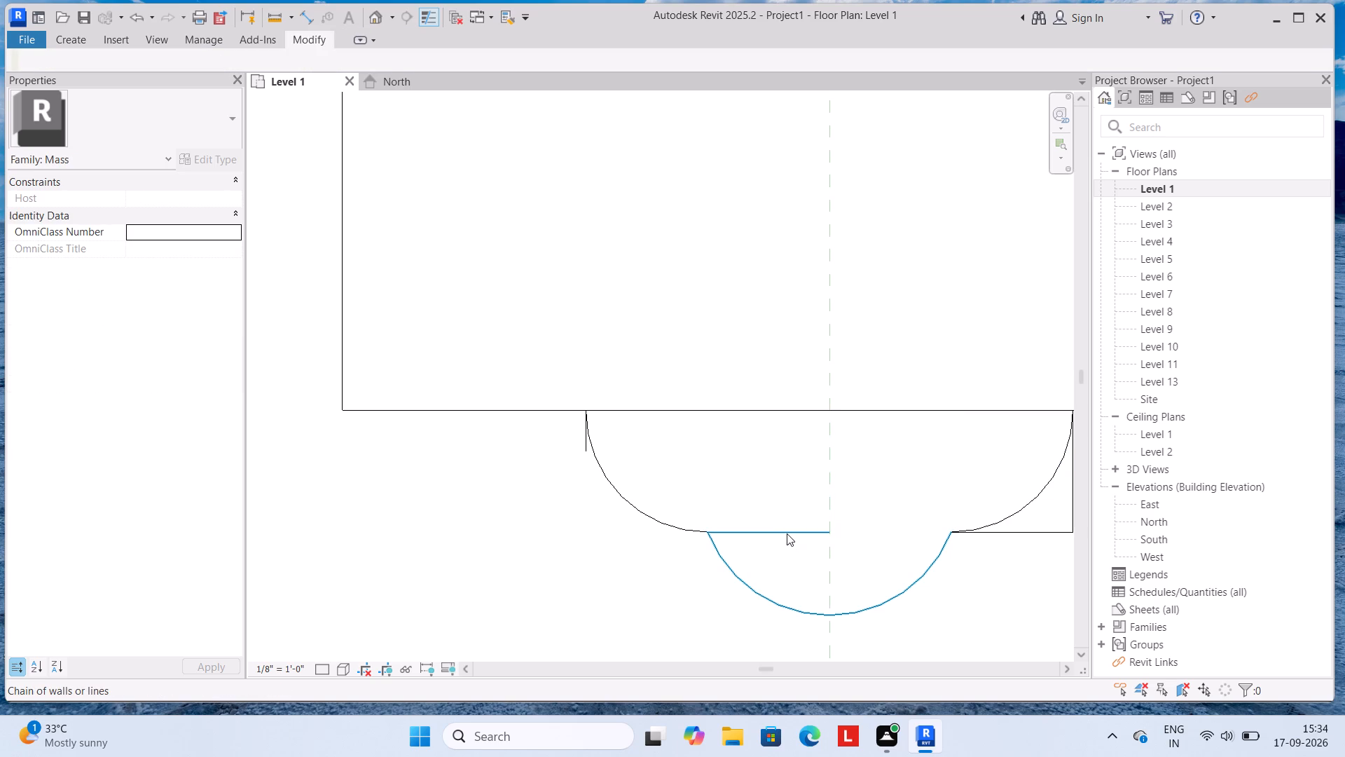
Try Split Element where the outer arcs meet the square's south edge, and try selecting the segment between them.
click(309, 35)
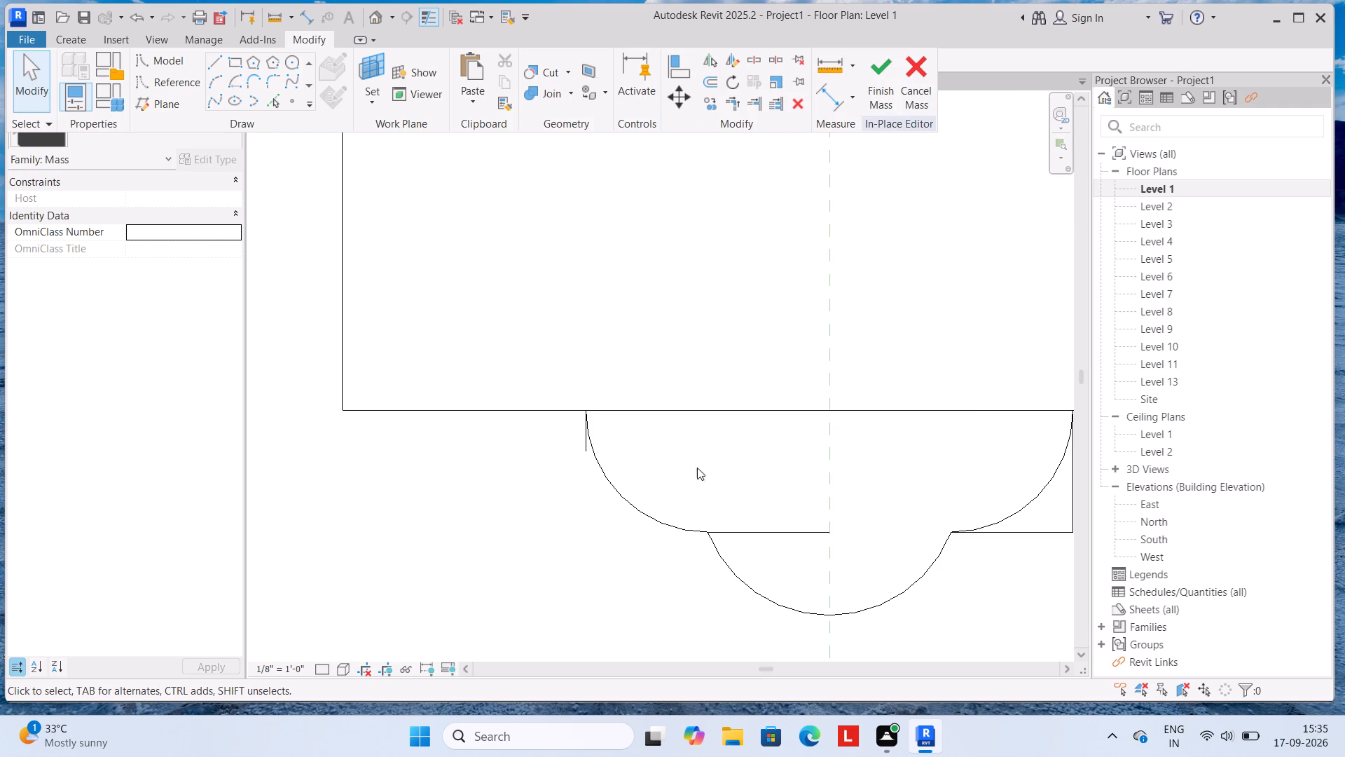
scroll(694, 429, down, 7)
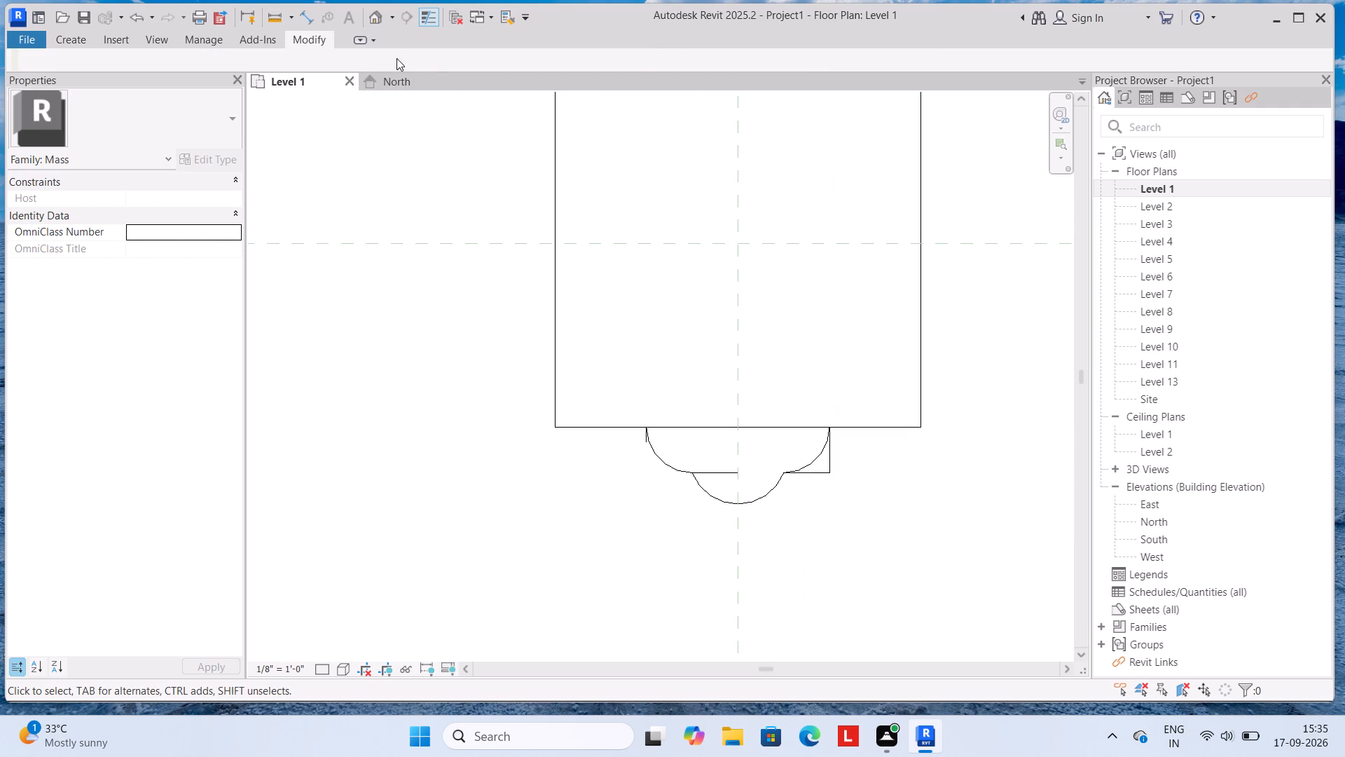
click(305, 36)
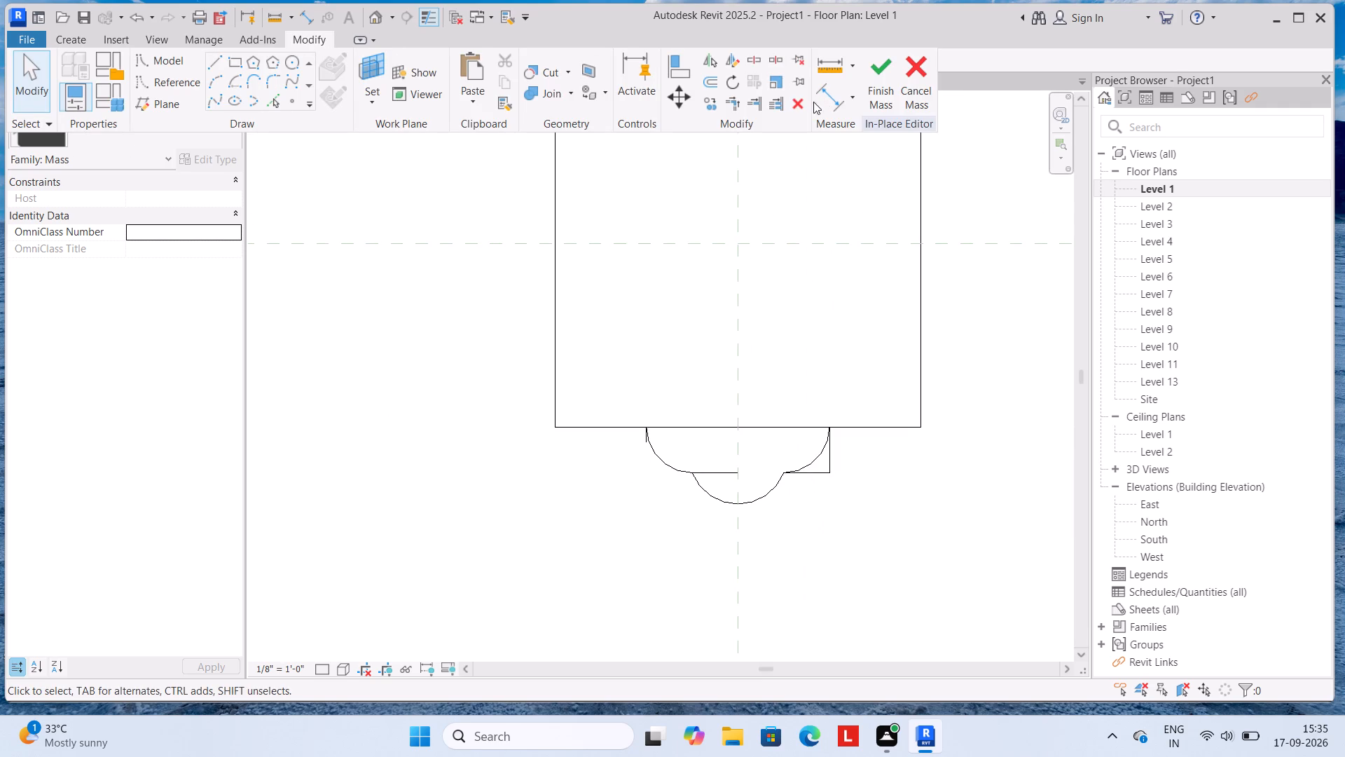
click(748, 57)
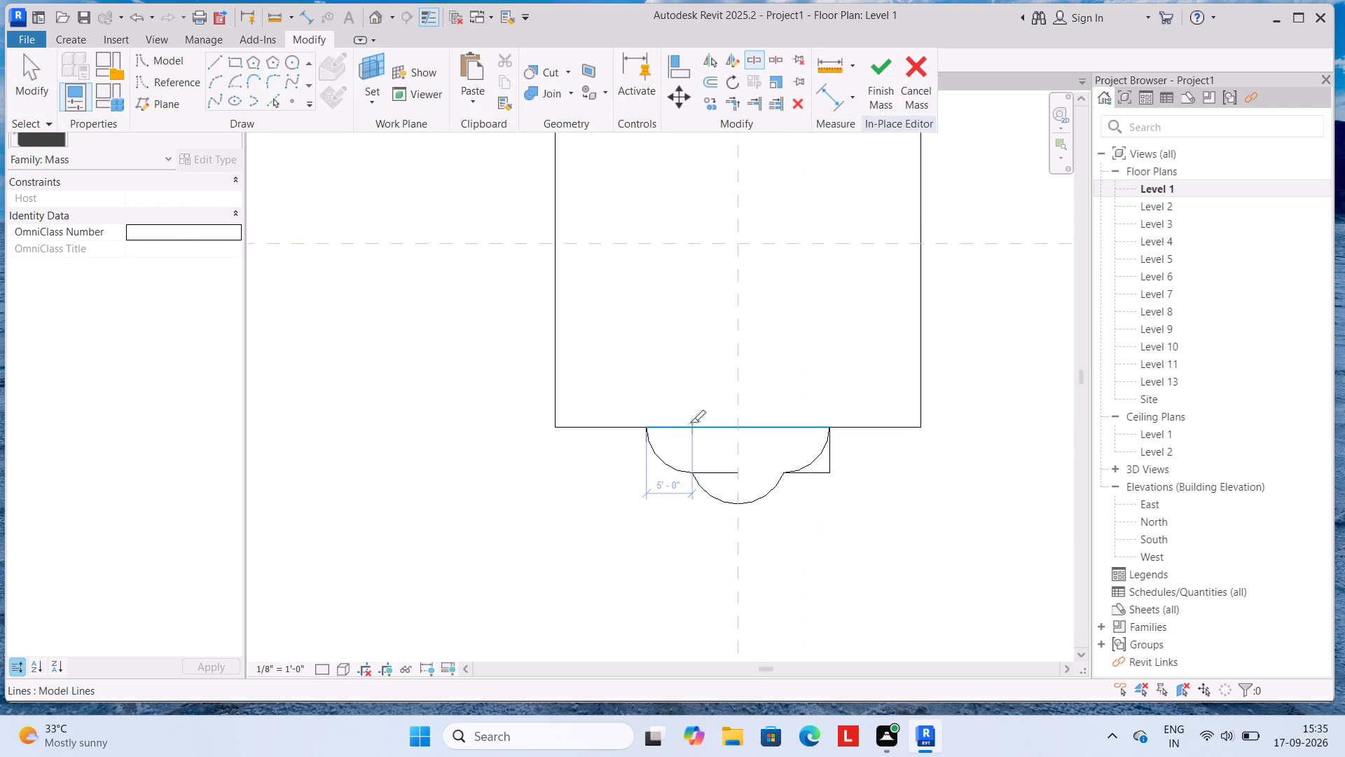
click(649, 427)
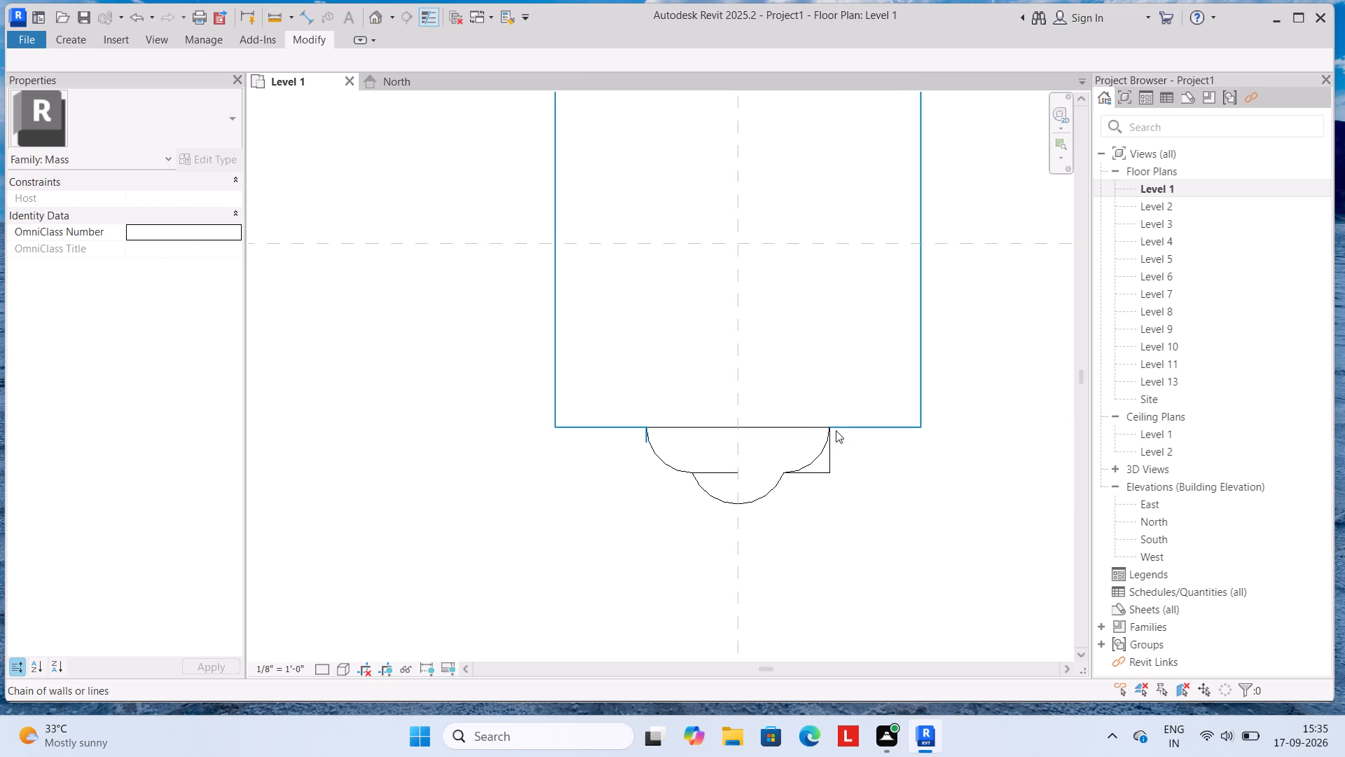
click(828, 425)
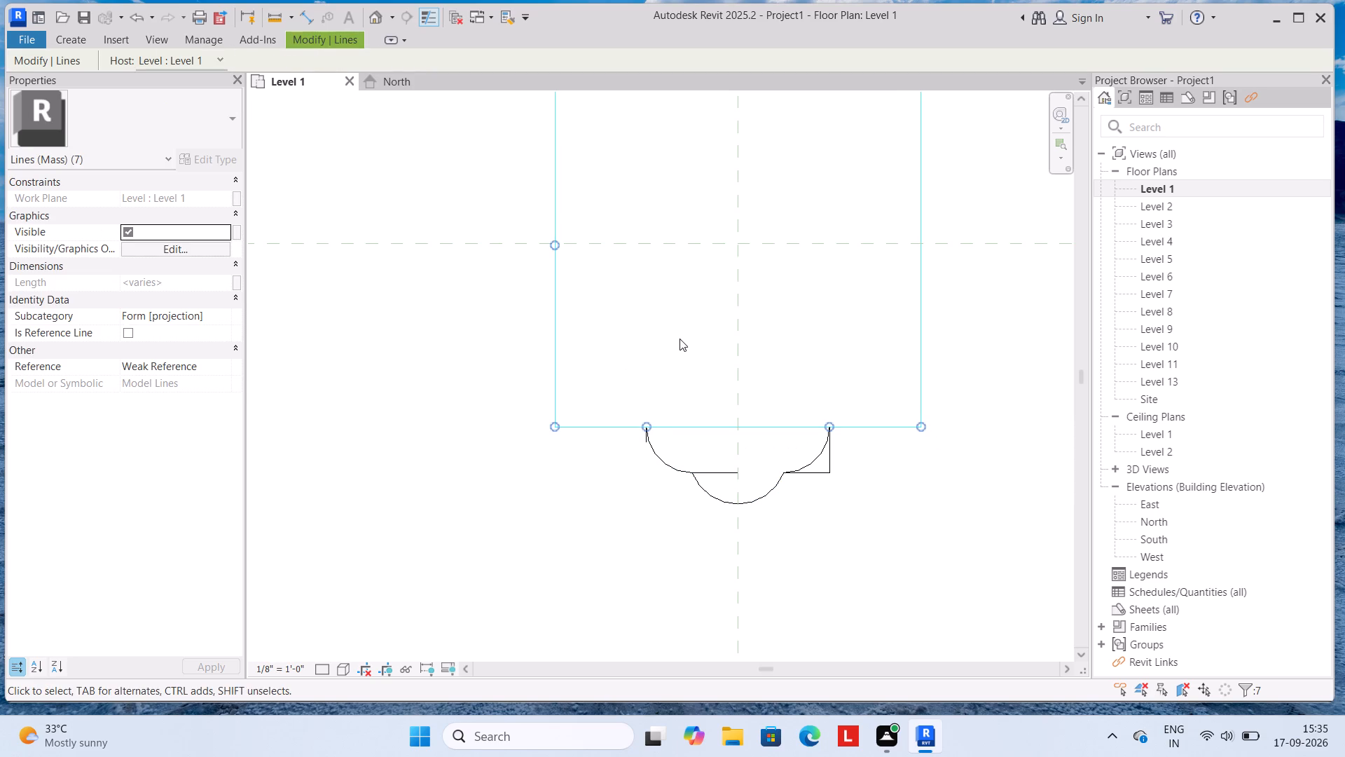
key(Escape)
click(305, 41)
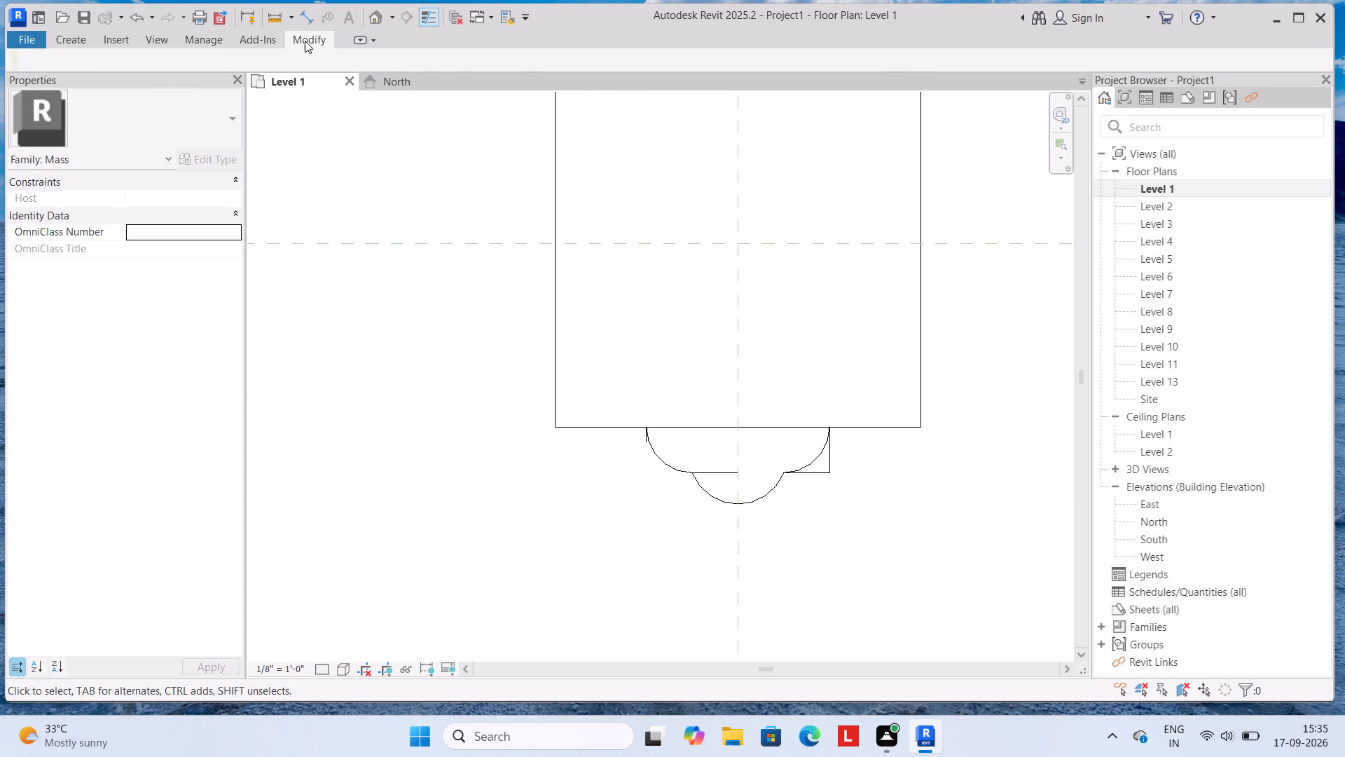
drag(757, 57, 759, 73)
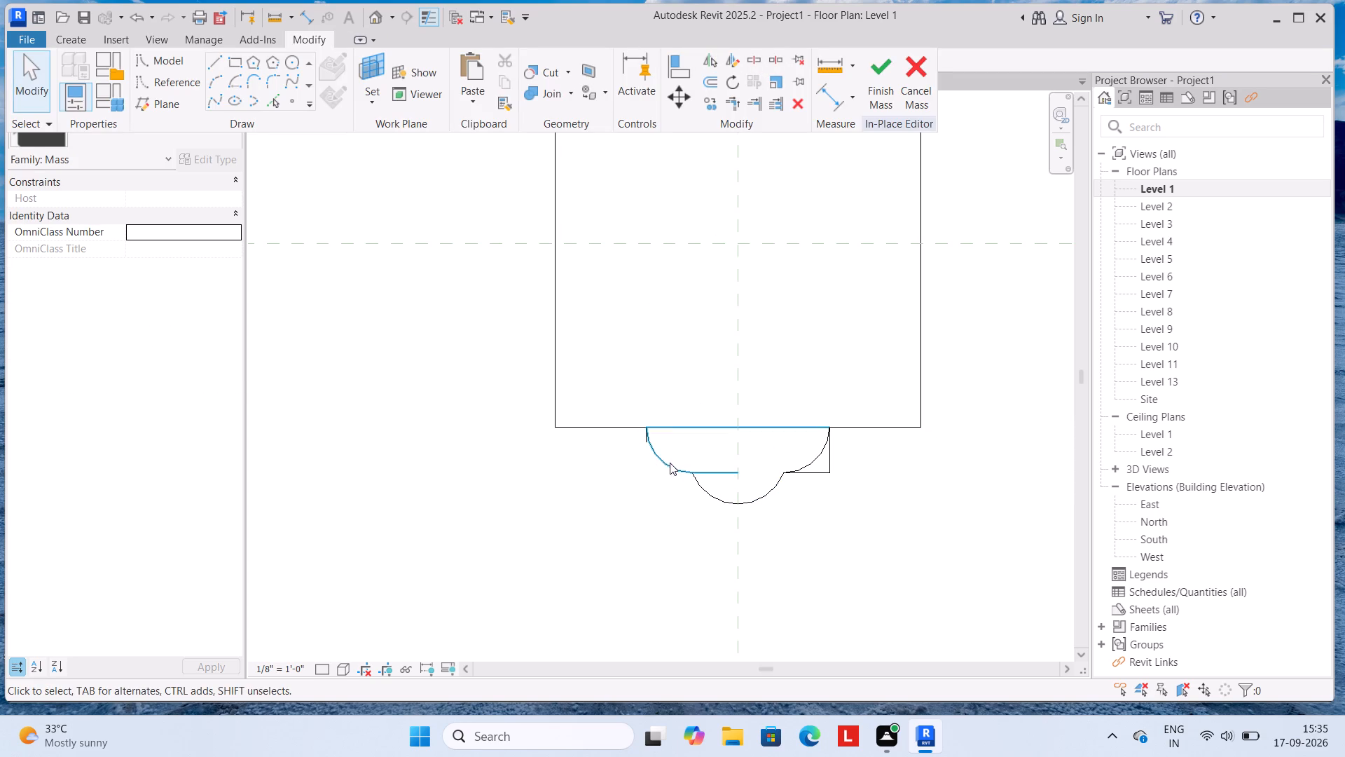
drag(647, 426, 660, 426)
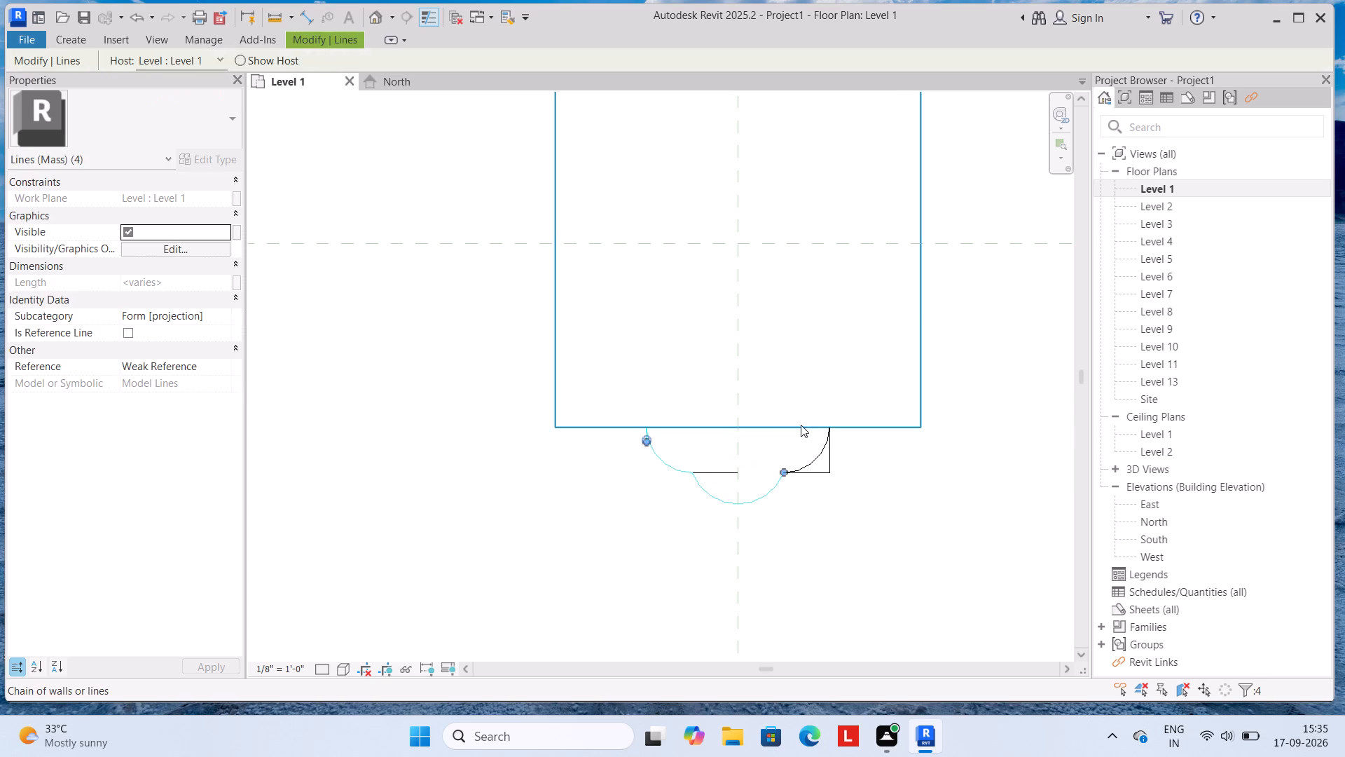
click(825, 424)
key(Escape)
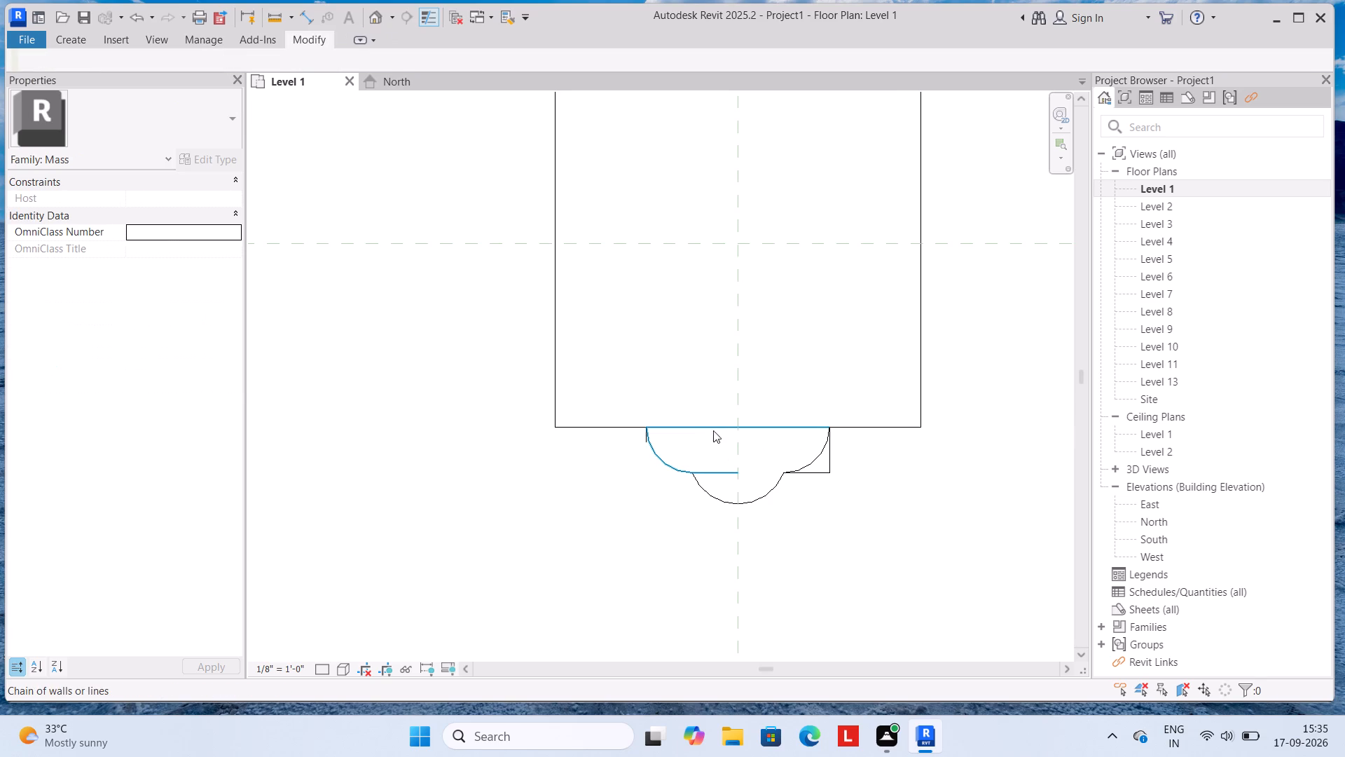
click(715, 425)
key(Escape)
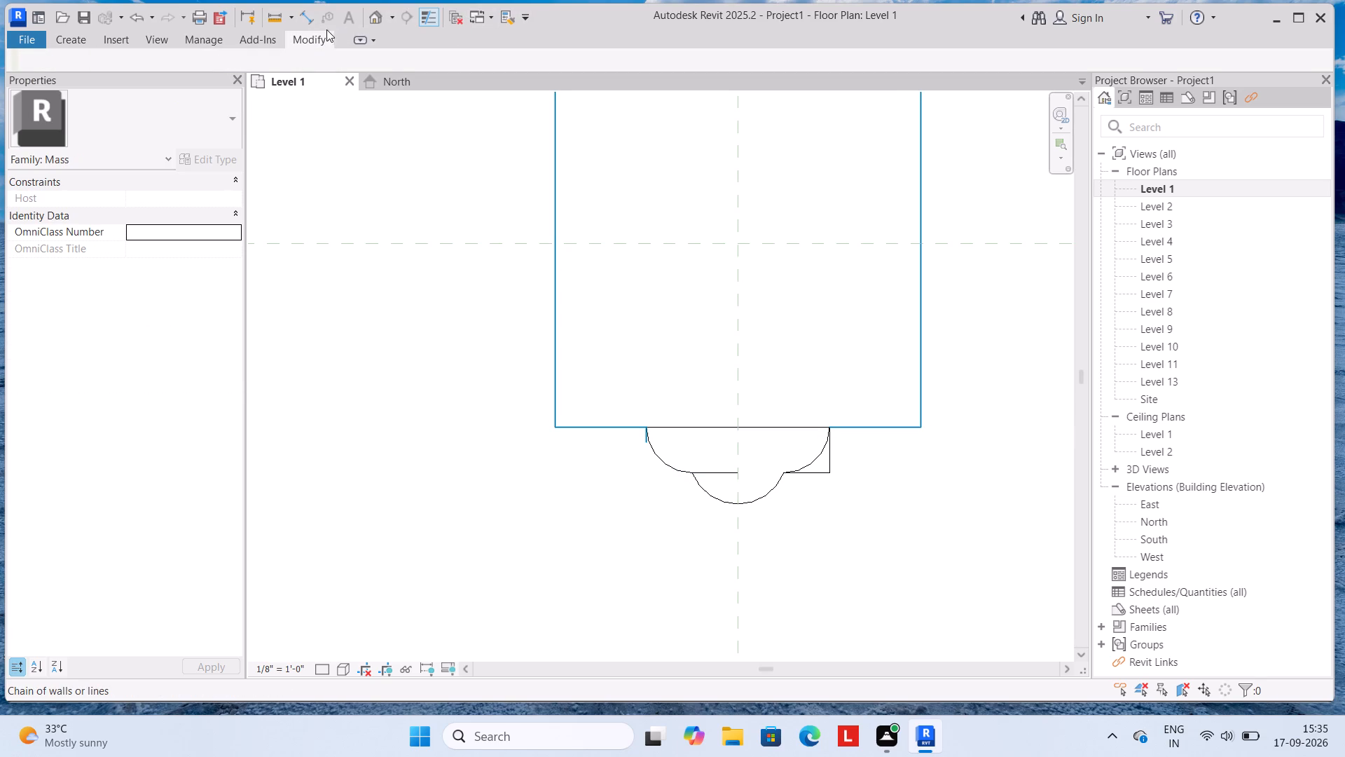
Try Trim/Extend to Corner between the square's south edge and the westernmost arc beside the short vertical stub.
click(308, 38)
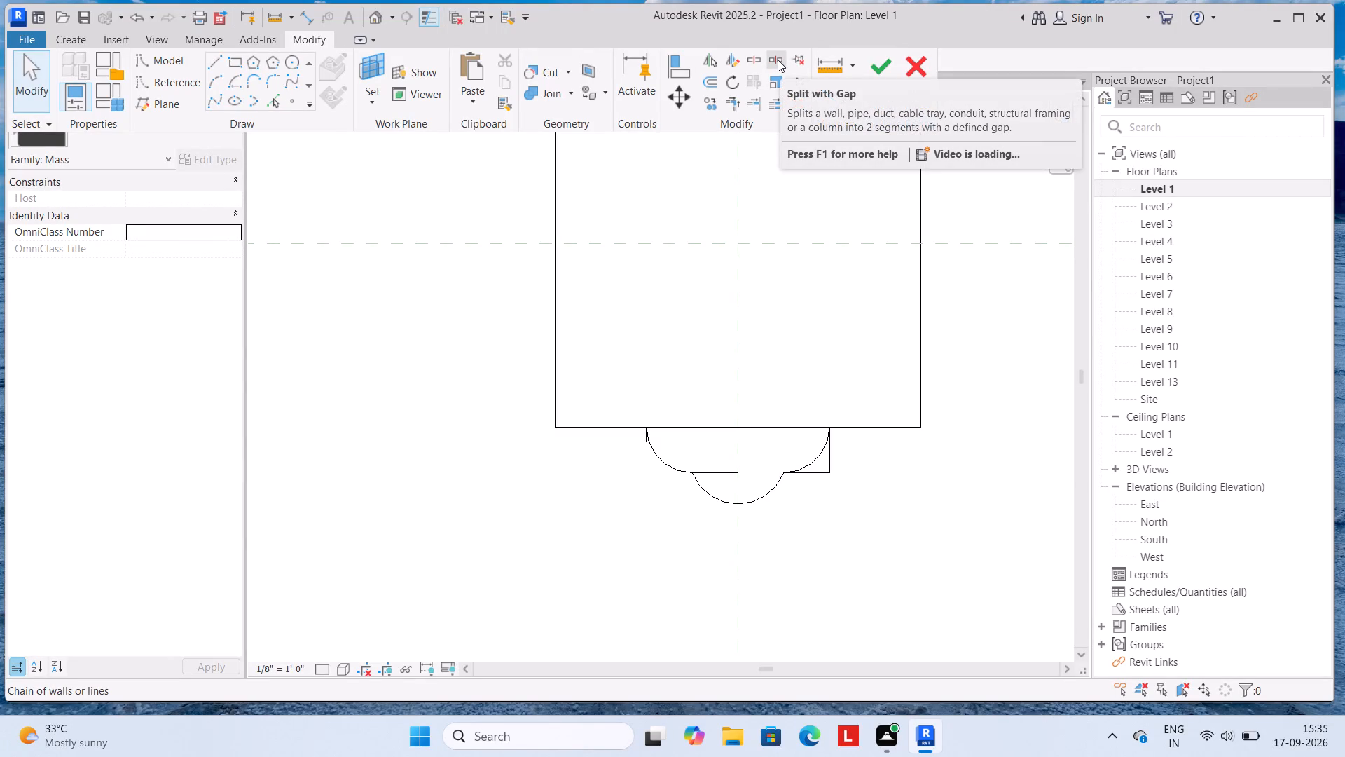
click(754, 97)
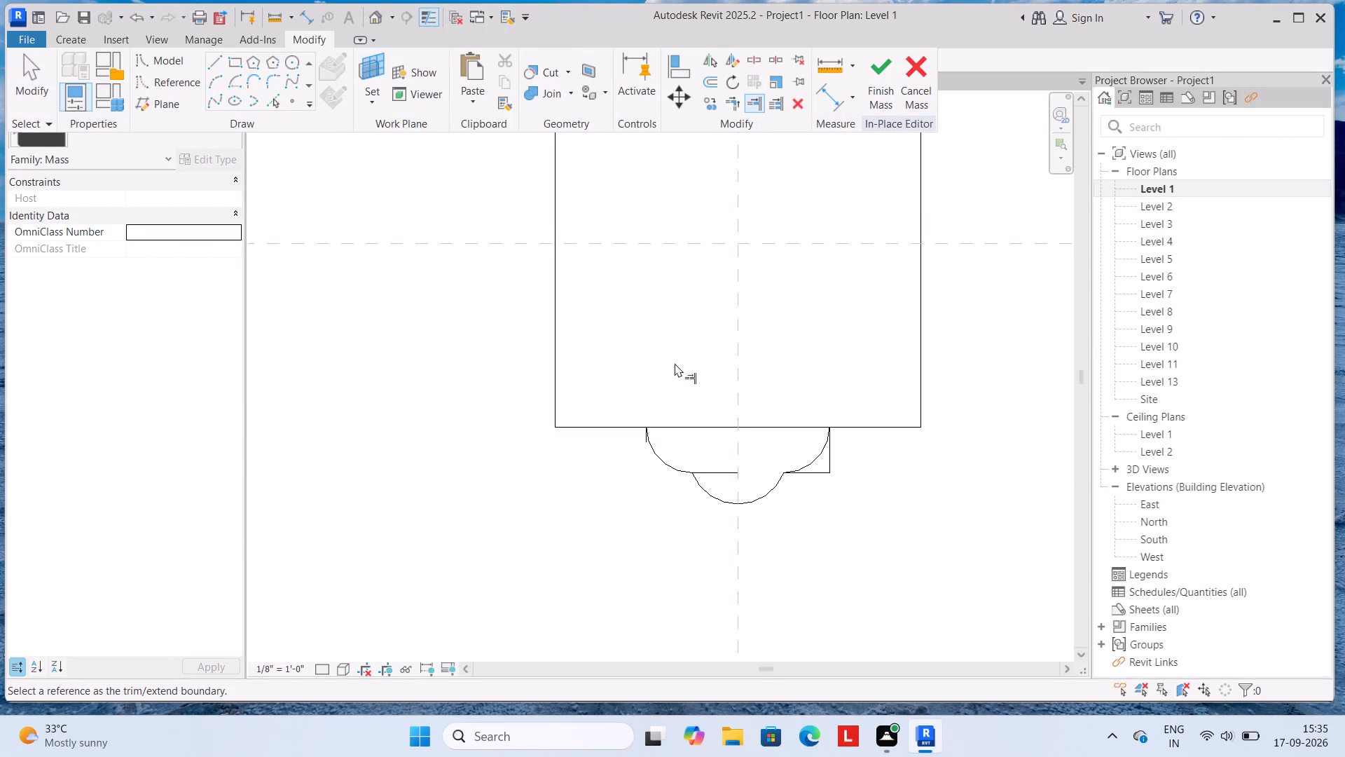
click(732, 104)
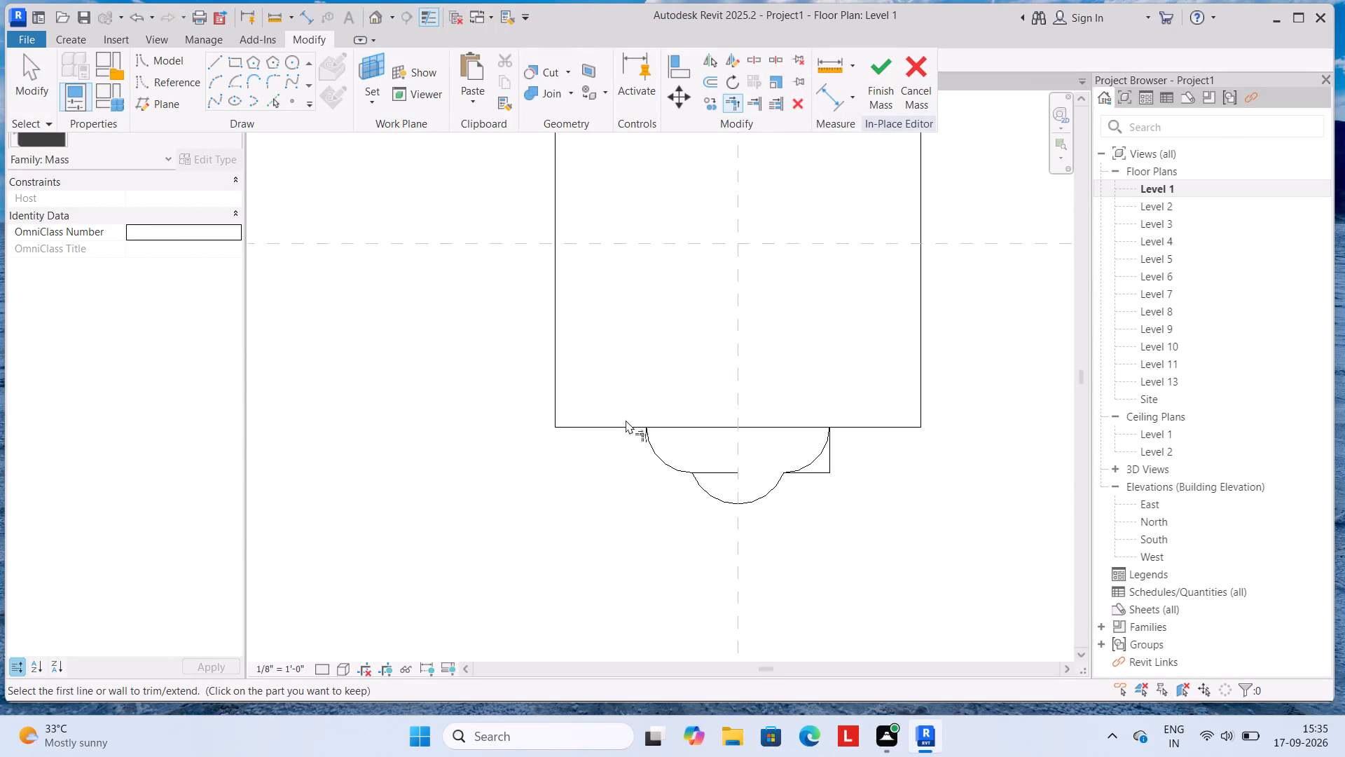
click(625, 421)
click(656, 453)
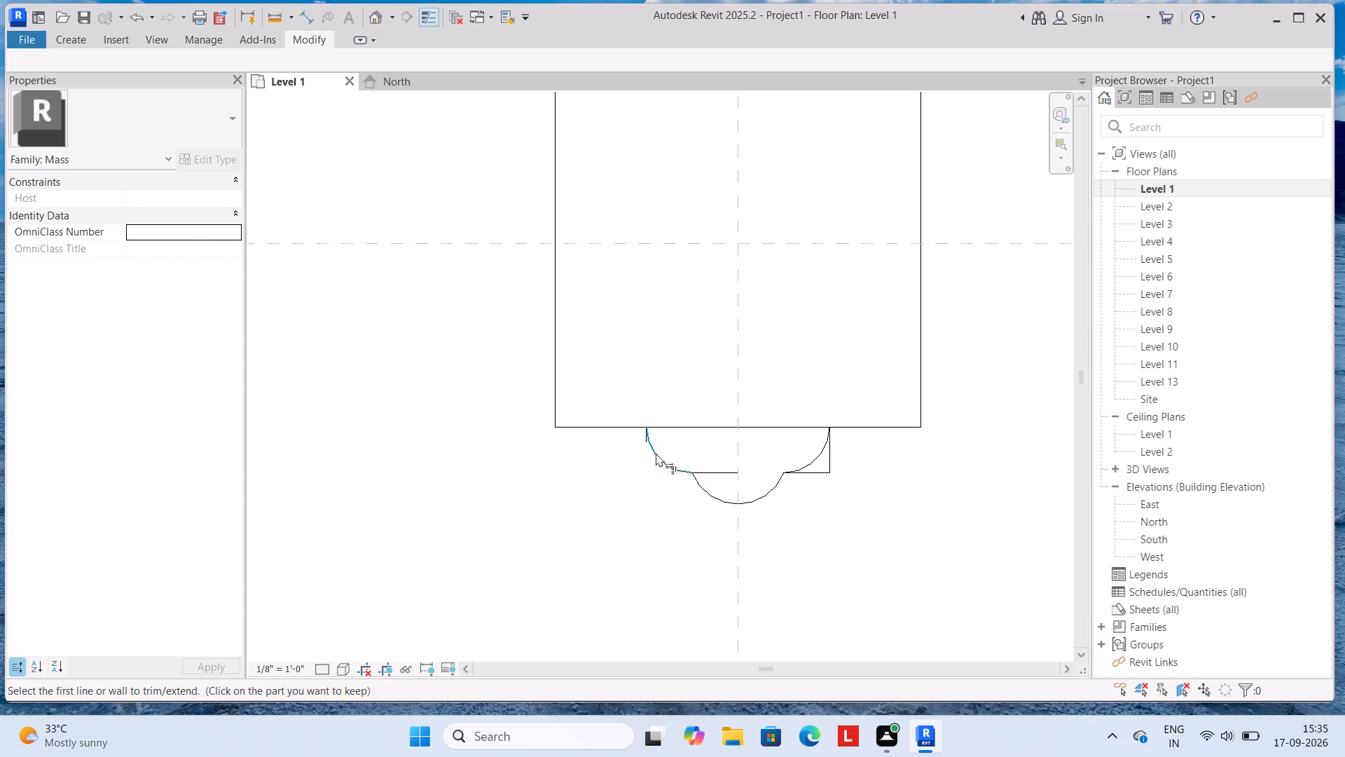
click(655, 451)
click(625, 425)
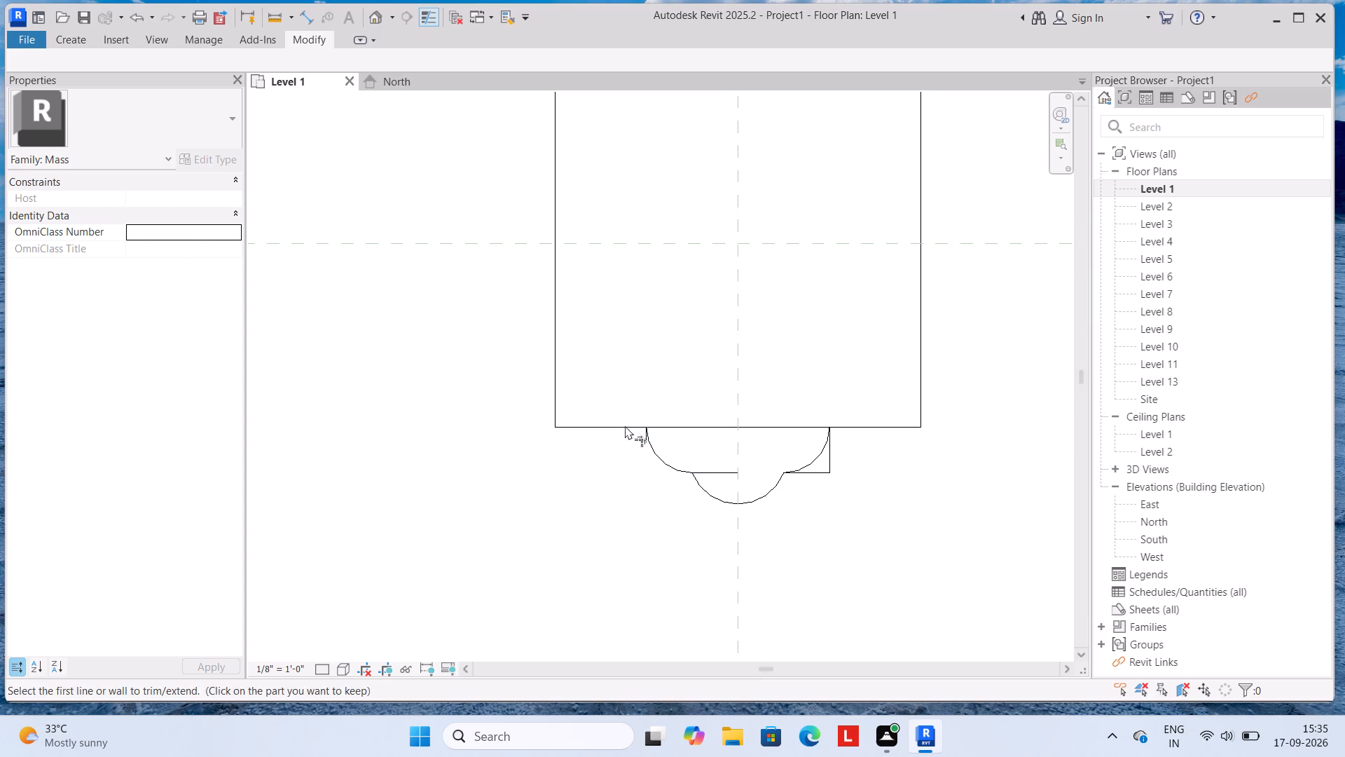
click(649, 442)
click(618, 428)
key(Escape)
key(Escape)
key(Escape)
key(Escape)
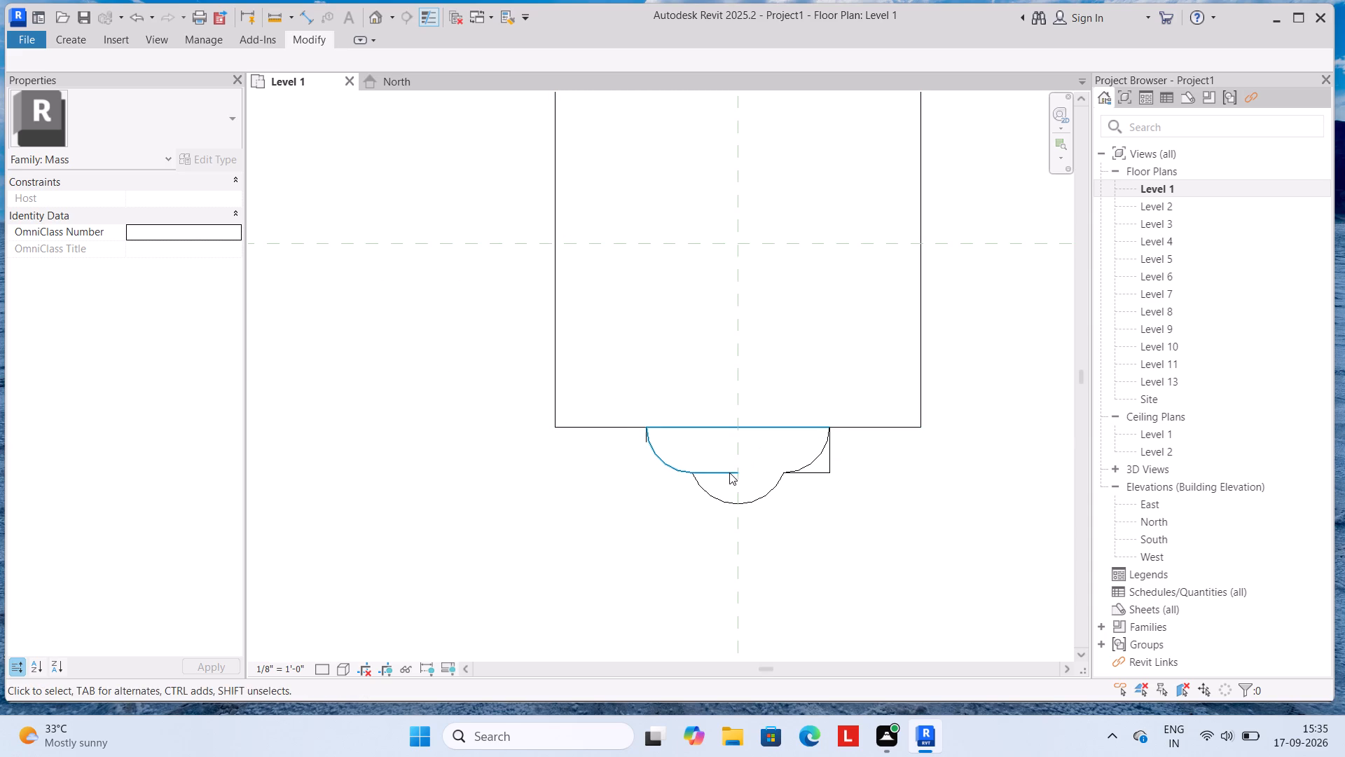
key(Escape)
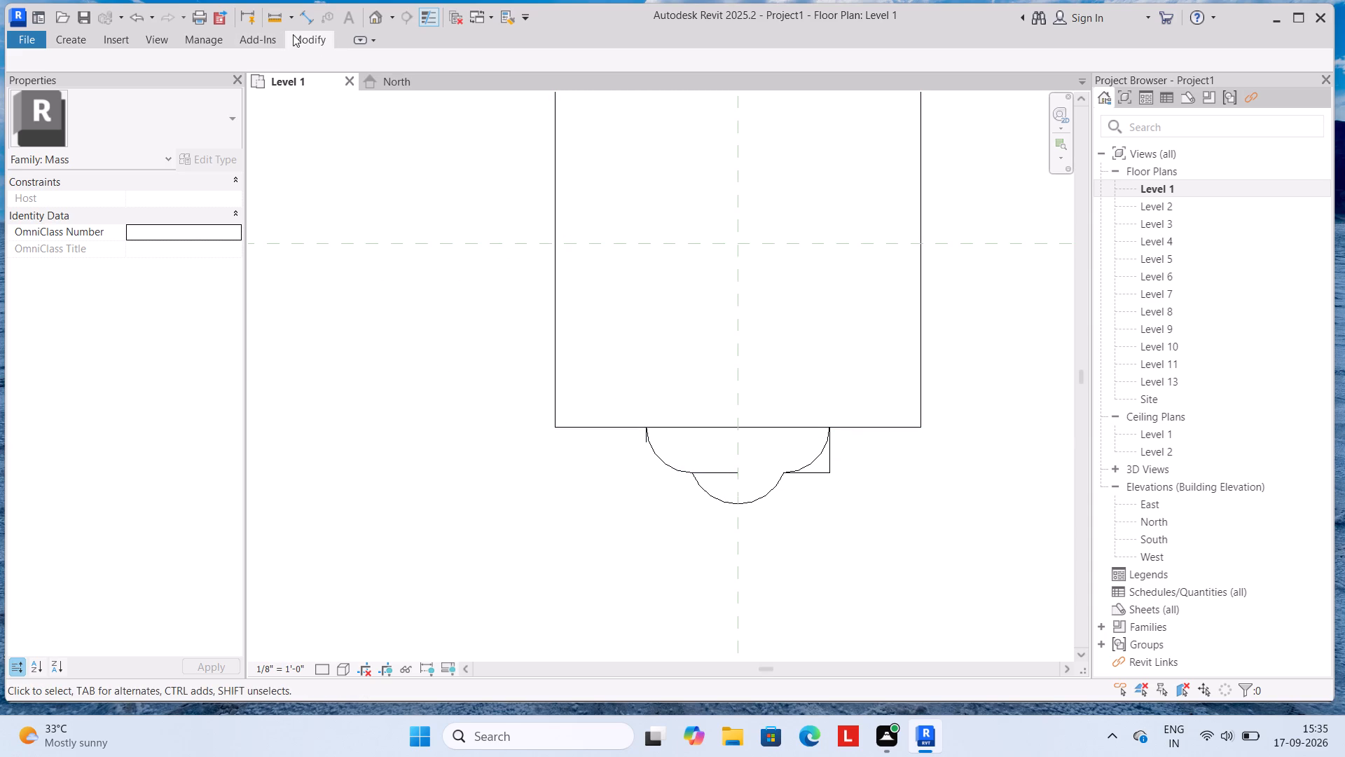
Split the straight line above the middle arc 2' from its west end with Delete Inner Segment on, and delete the remaining 3' piece.
click(302, 34)
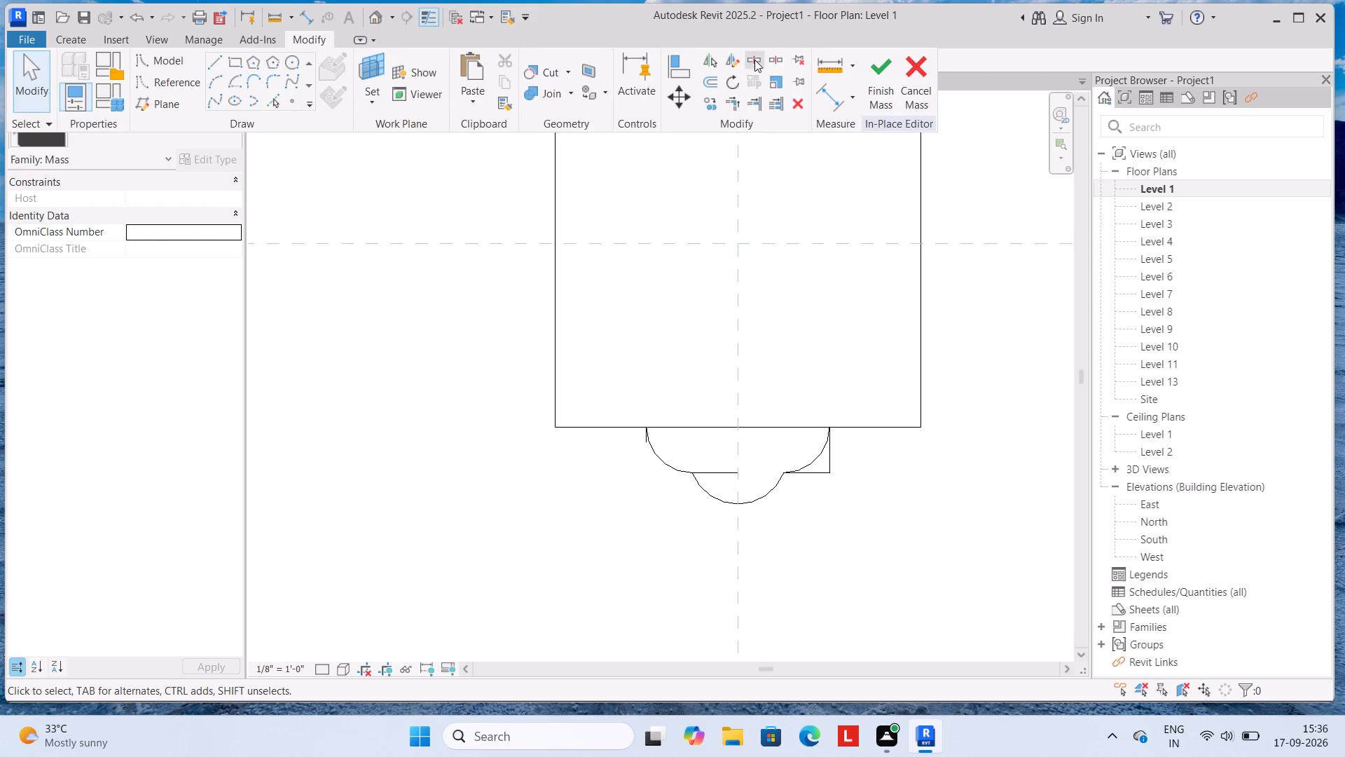
click(754, 59)
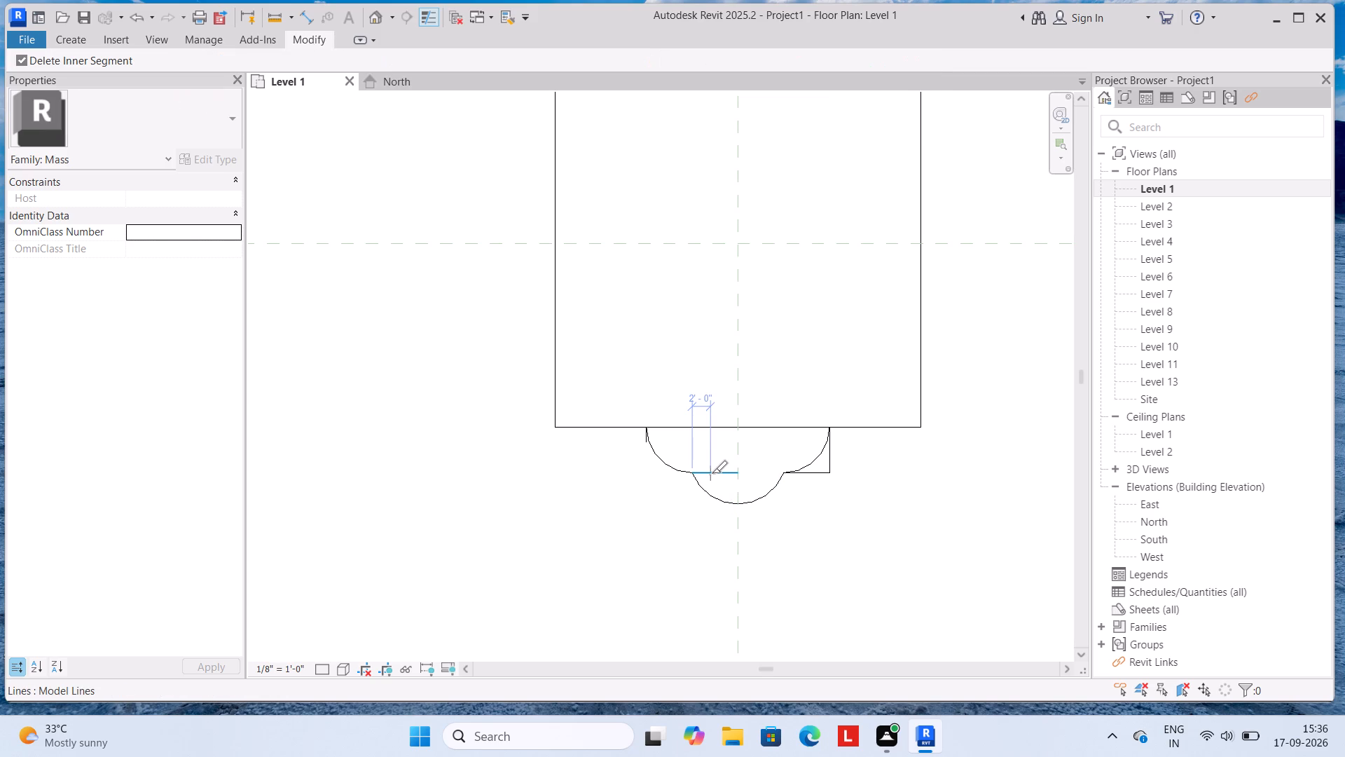
click(712, 473)
click(692, 471)
key(Escape)
click(722, 476)
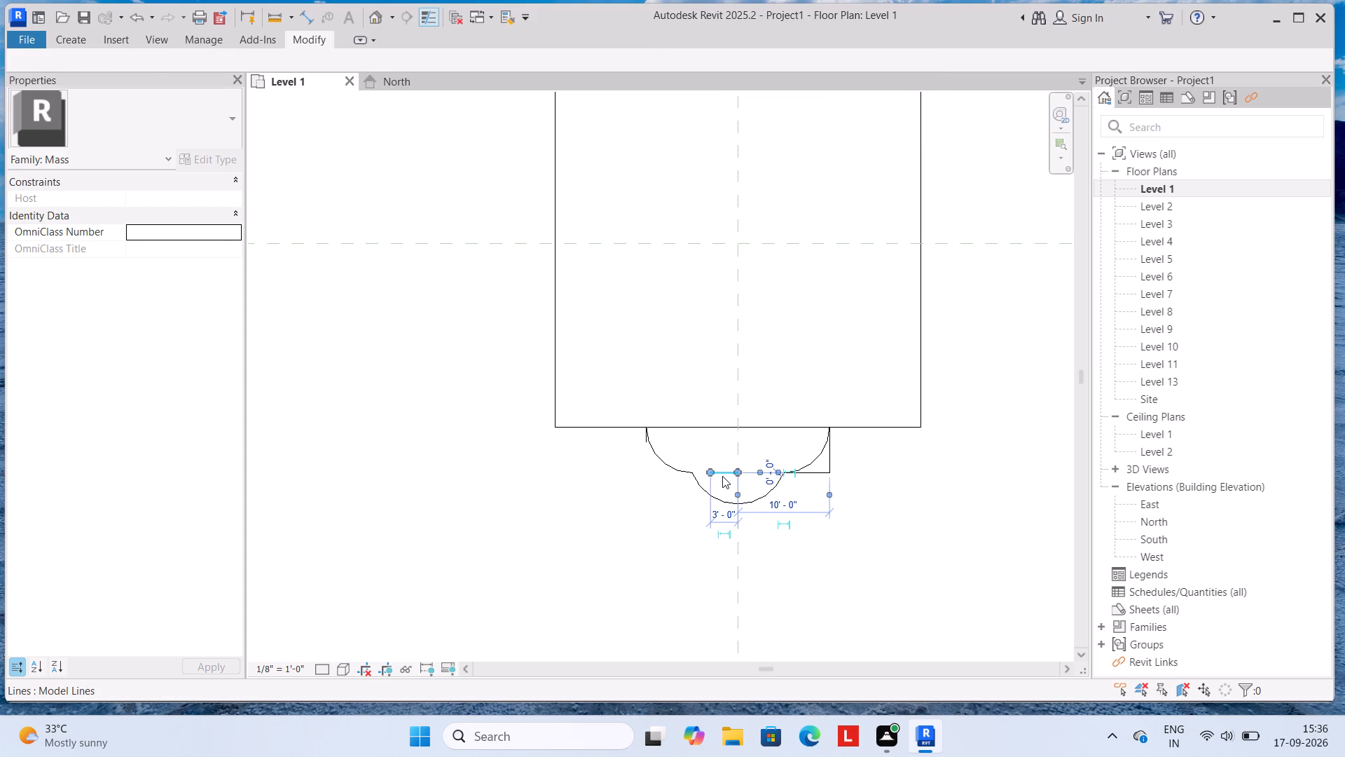
key(Delete)
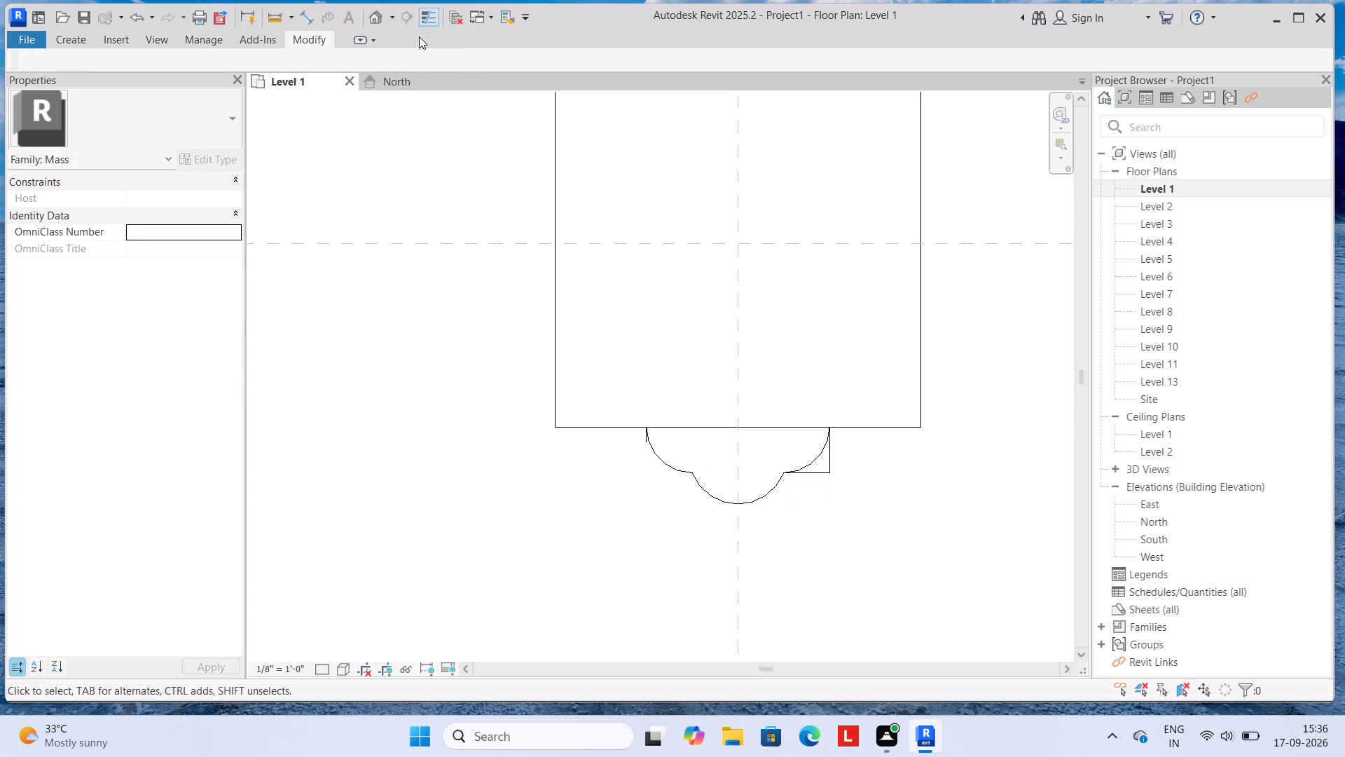
Split the straight lines outside the easternmost arc, the horizontal 2' from its west end and the vertical about 1'-6" above their corner, and try selecting them.
click(306, 30)
click(307, 36)
click(771, 60)
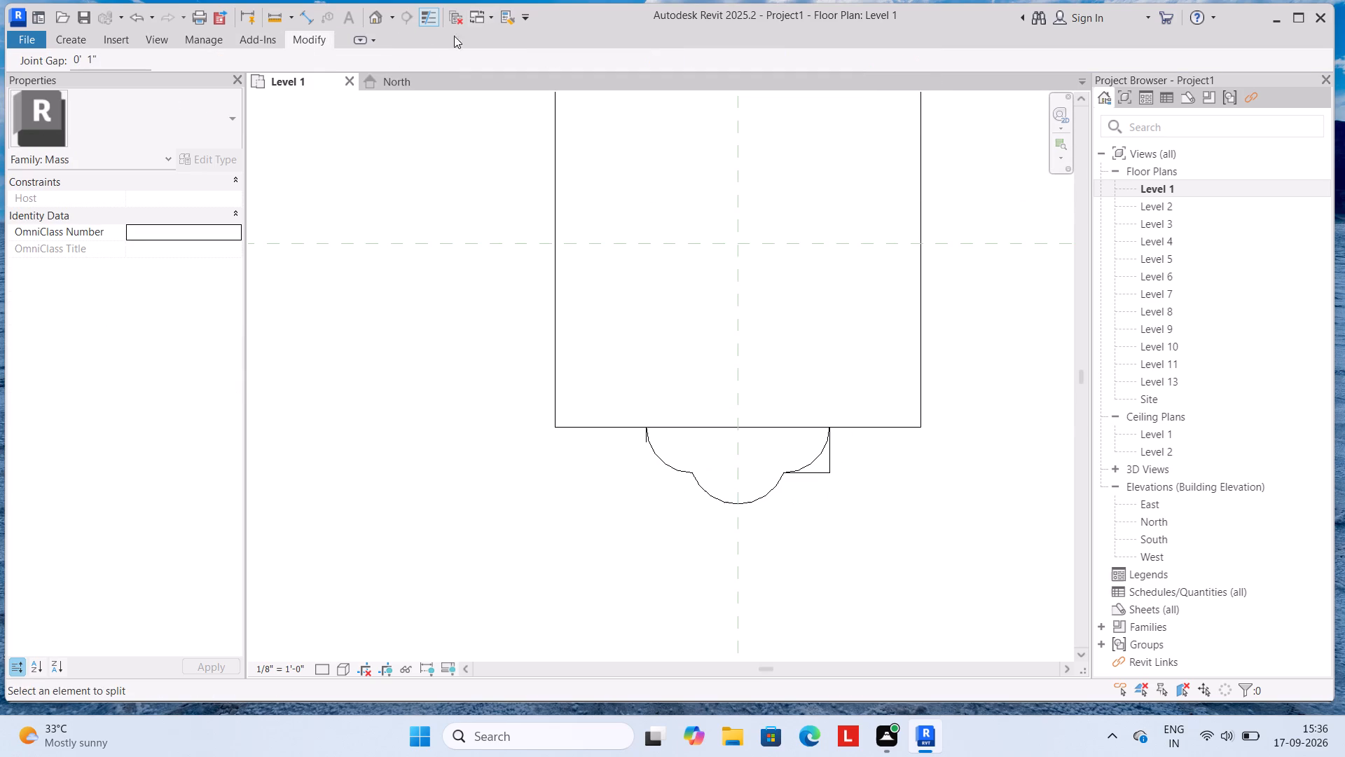
click(311, 40)
click(751, 53)
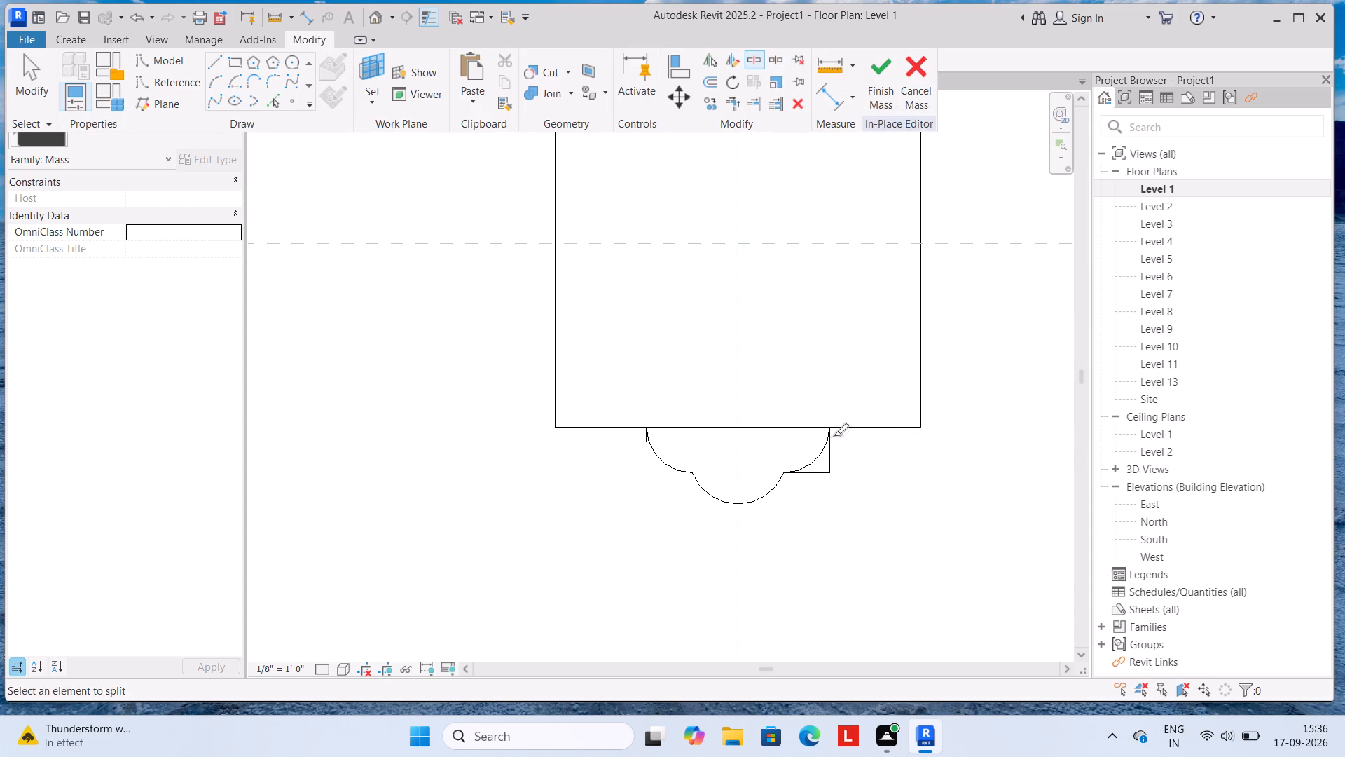
scroll(840, 455, up, 3)
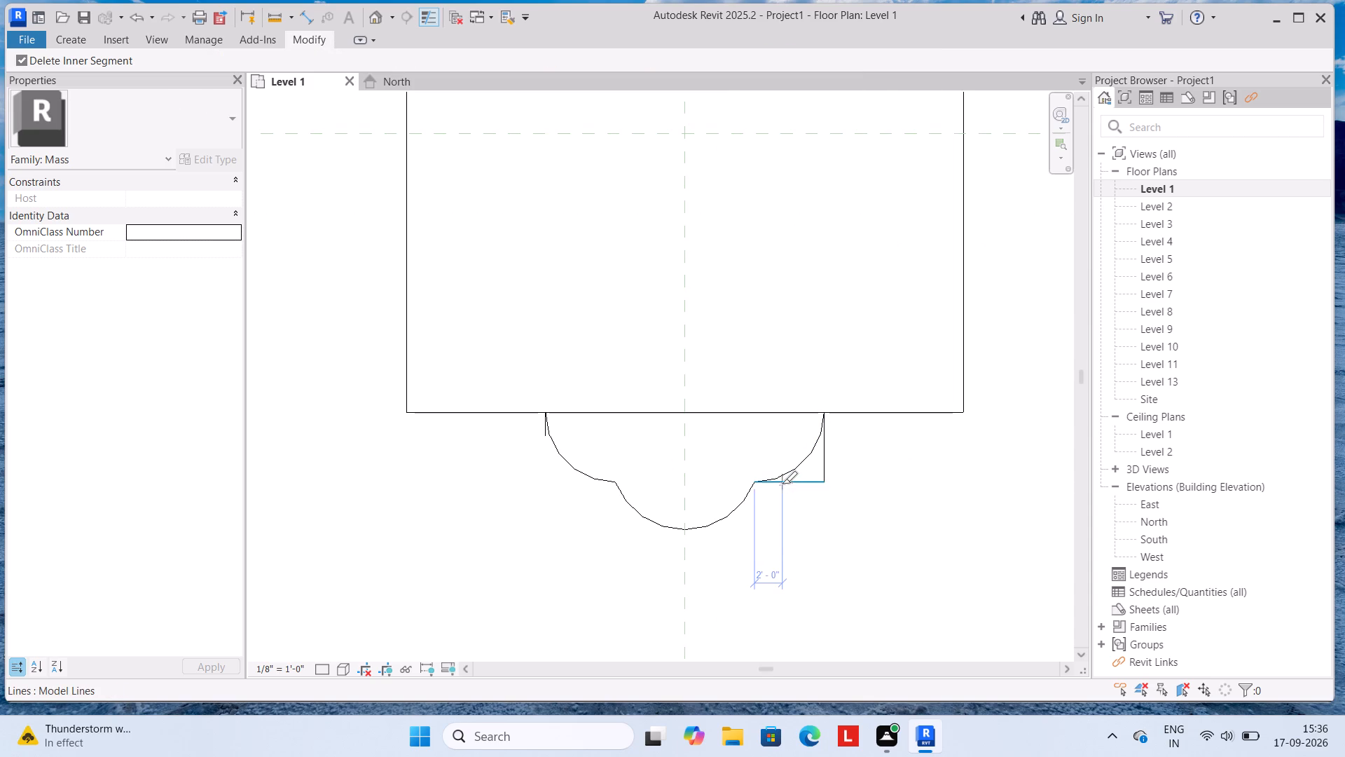
click(782, 484)
click(822, 461)
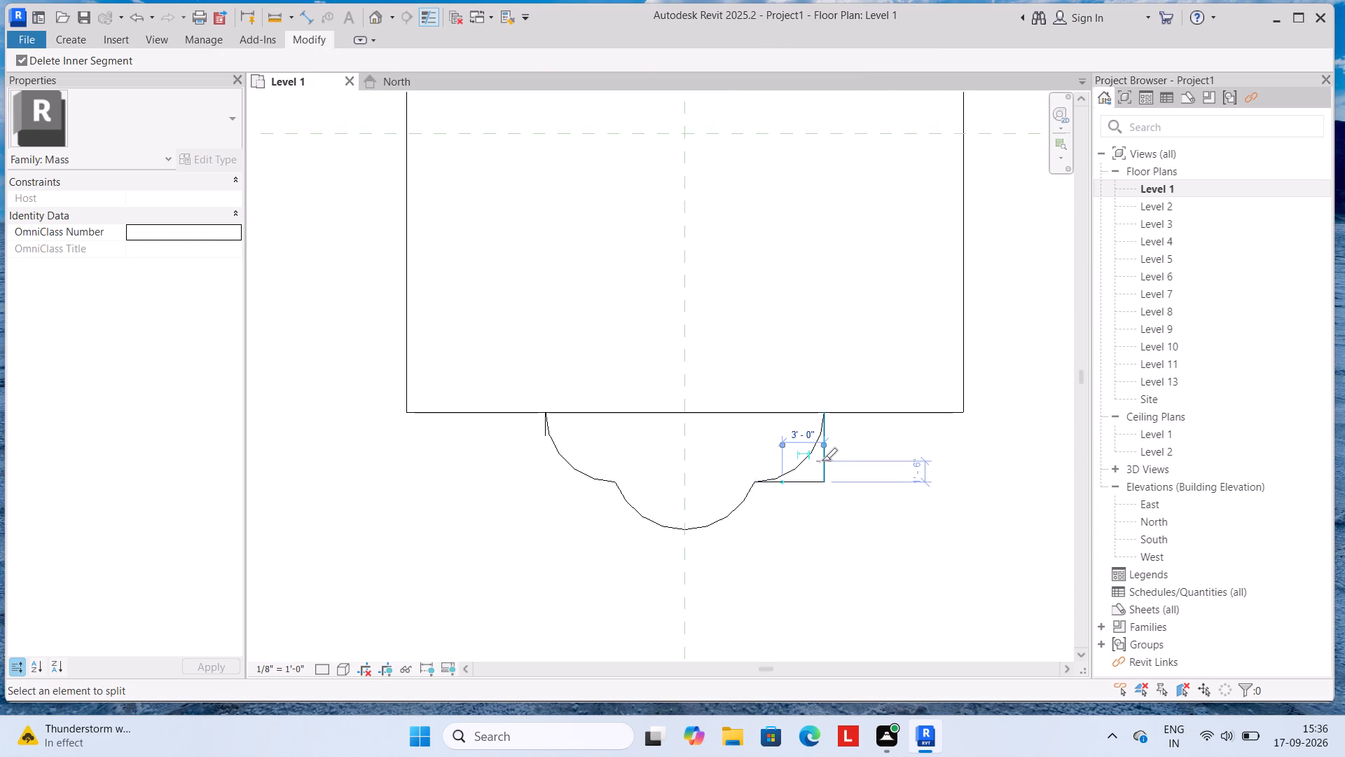
click(823, 415)
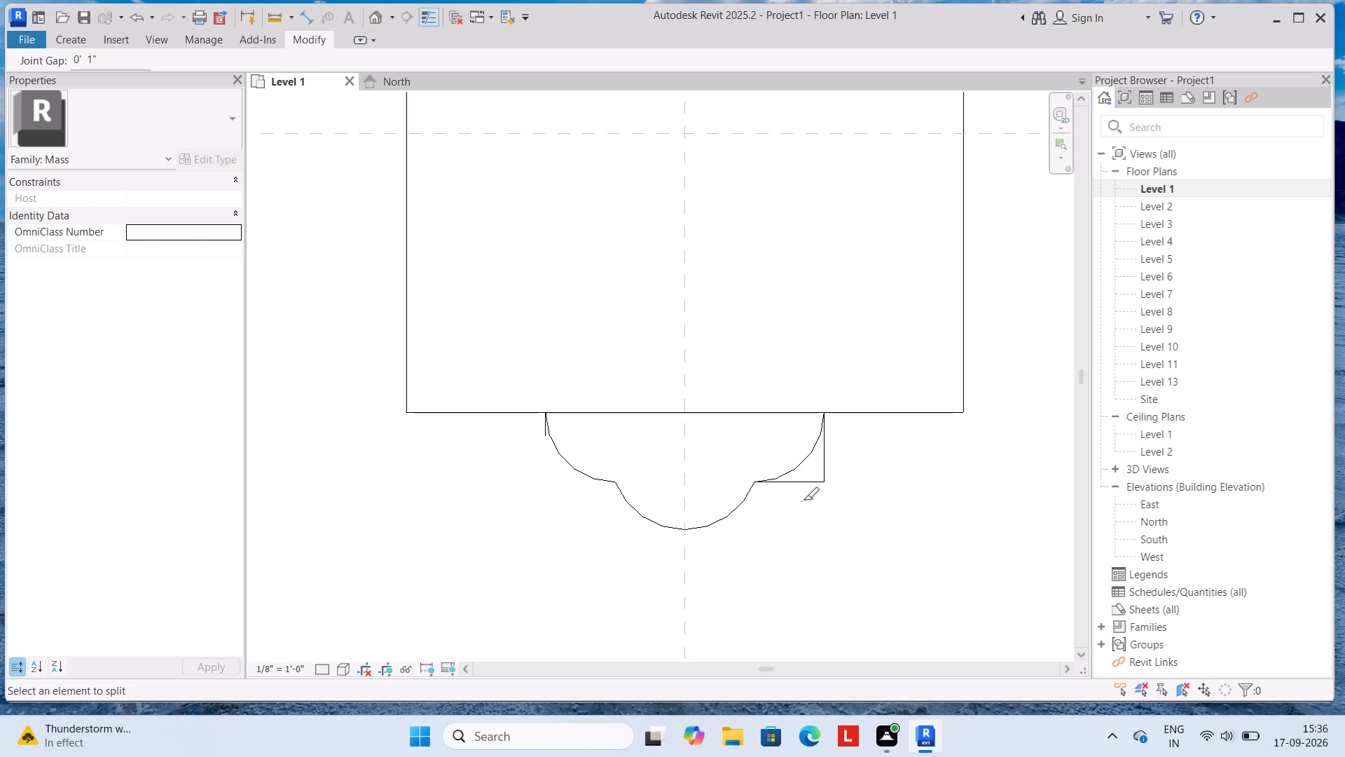
key(Escape)
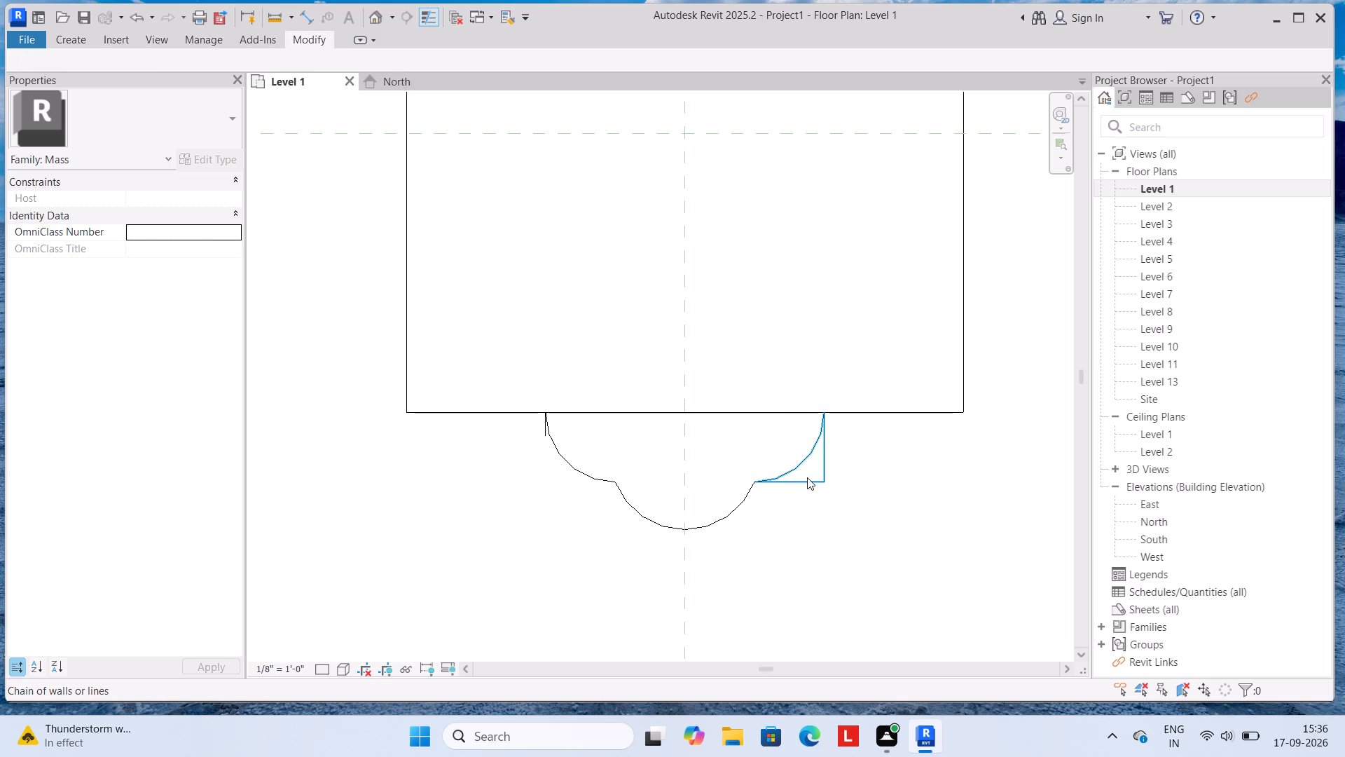
key(Escape)
click(808, 476)
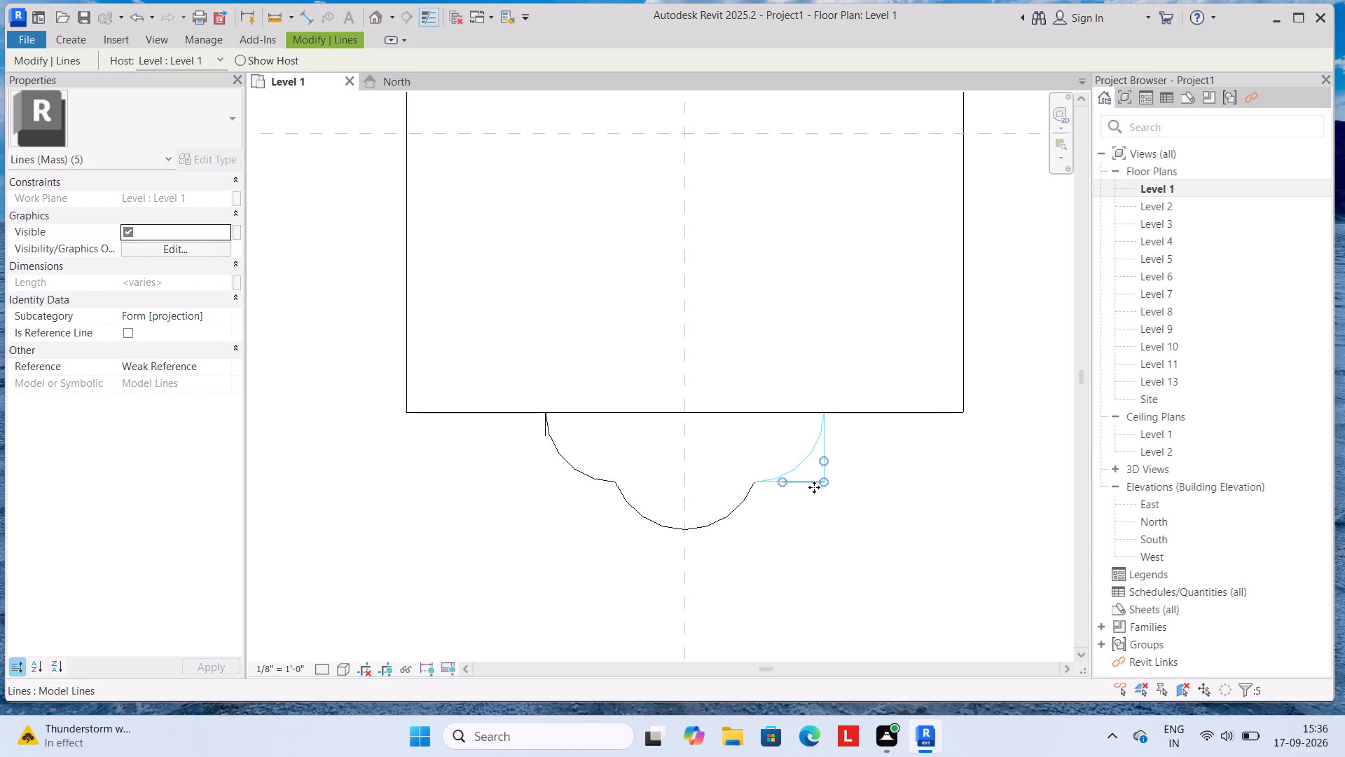
key(Escape)
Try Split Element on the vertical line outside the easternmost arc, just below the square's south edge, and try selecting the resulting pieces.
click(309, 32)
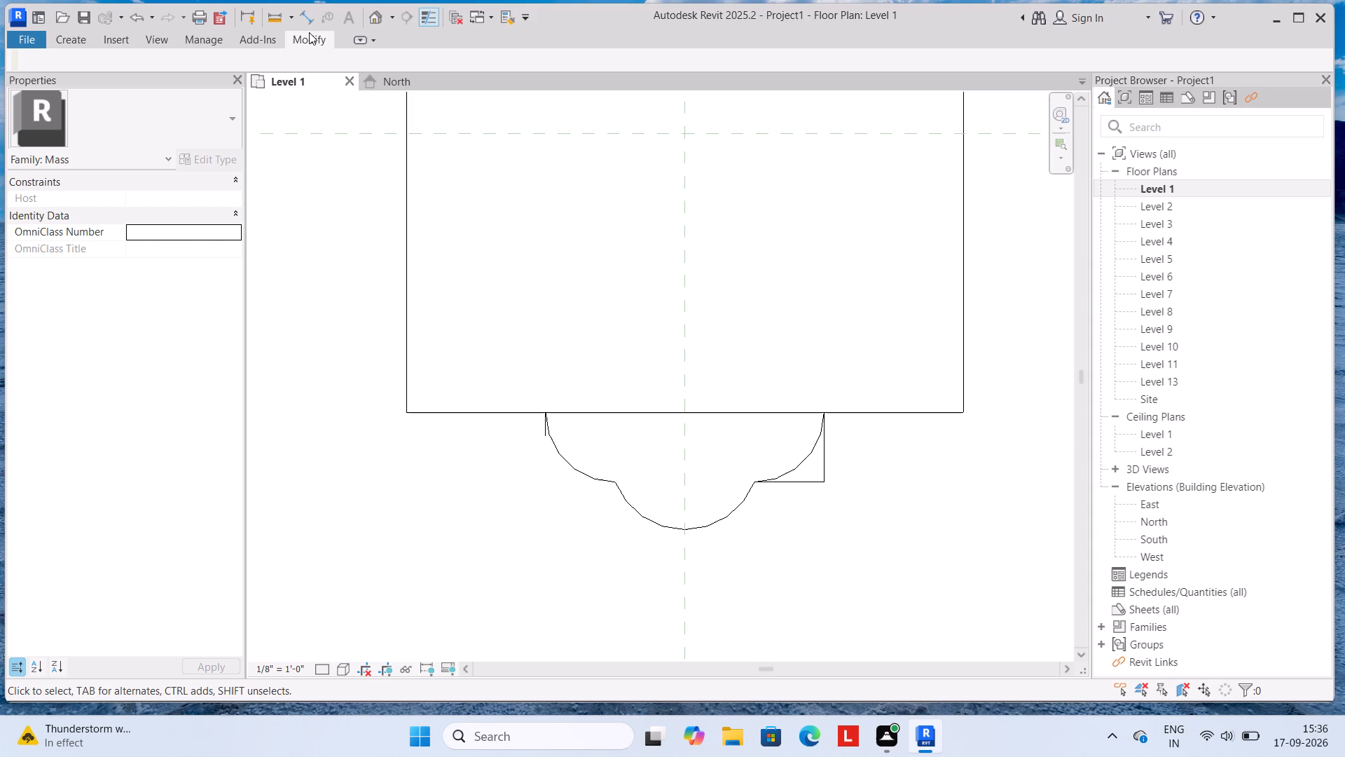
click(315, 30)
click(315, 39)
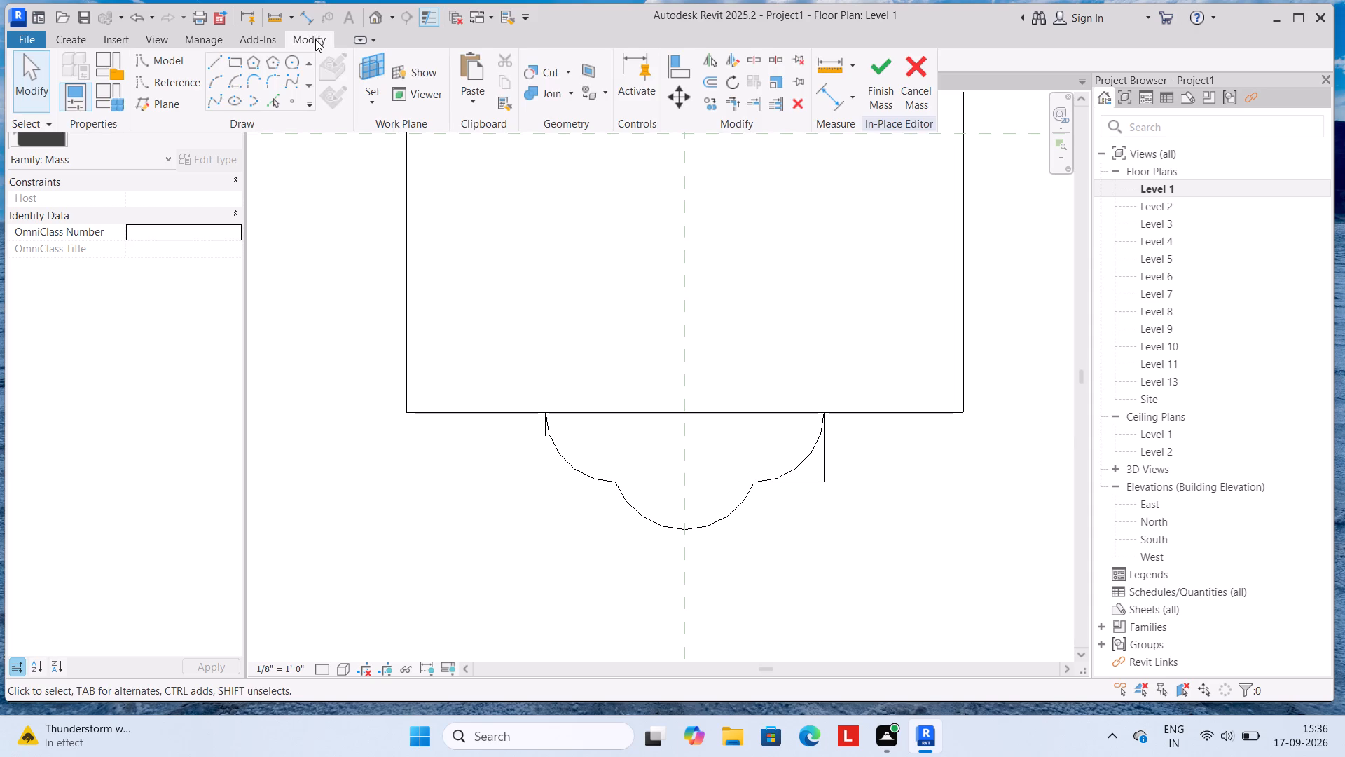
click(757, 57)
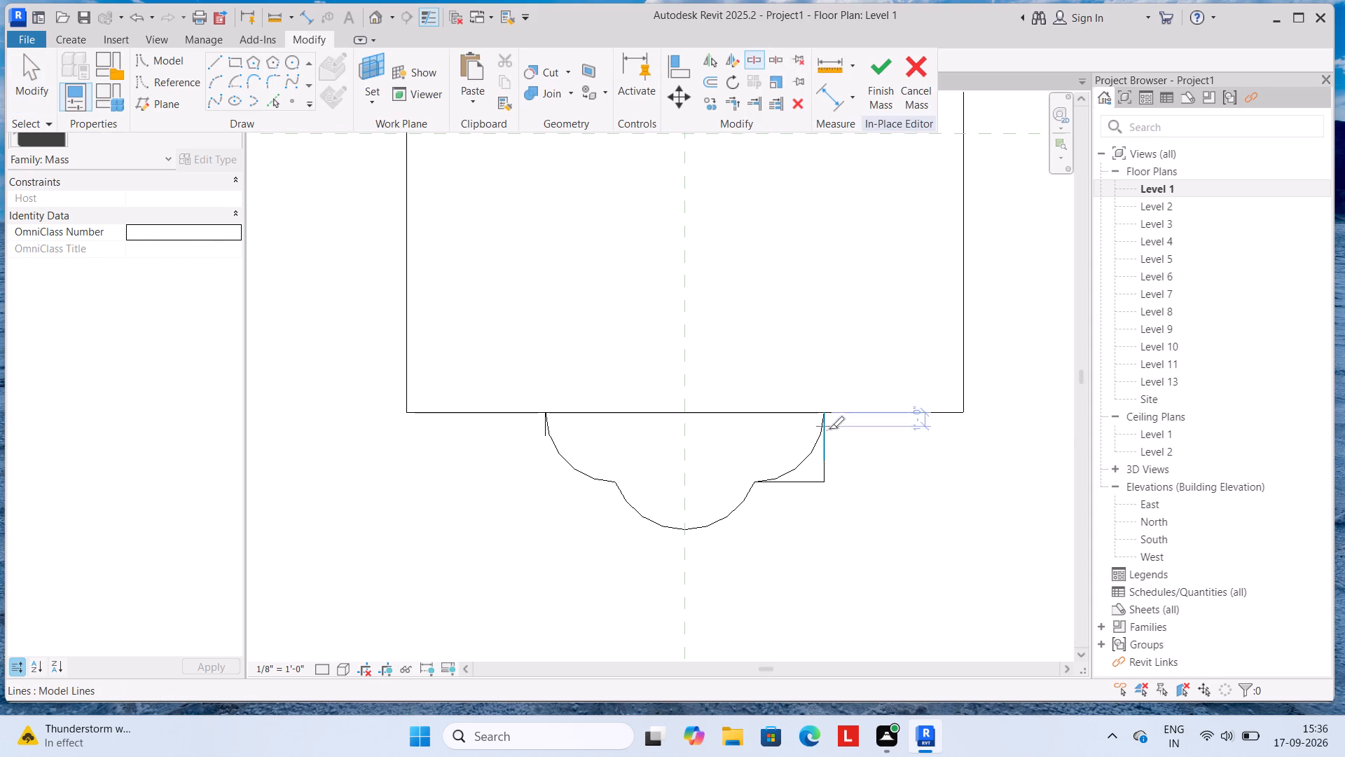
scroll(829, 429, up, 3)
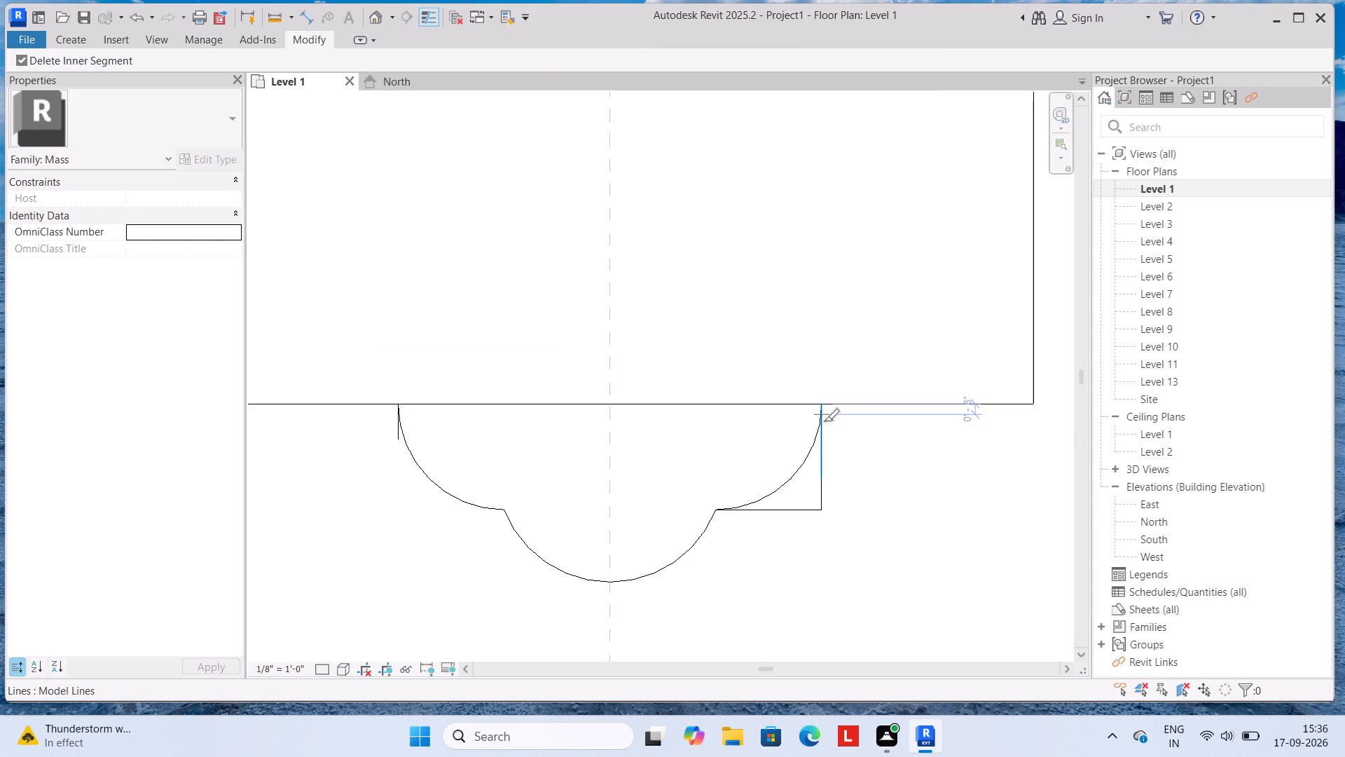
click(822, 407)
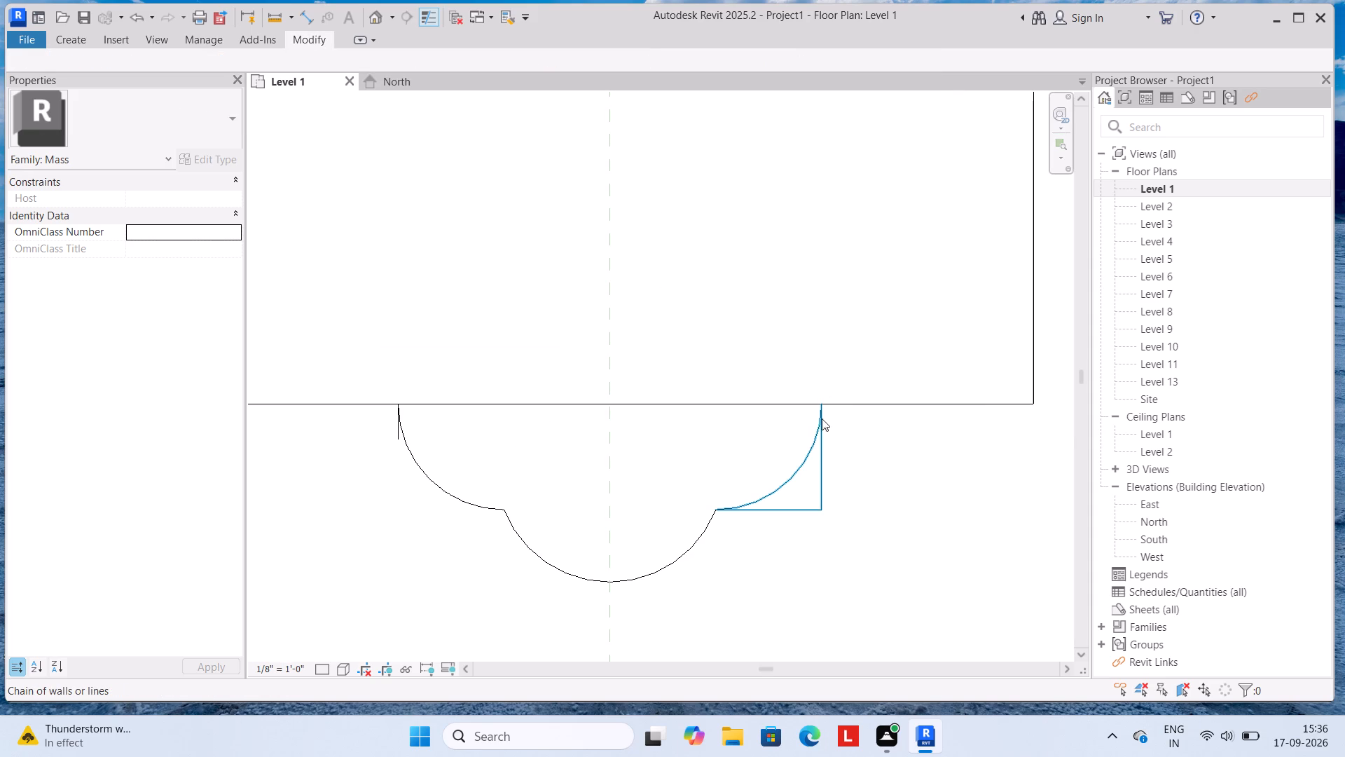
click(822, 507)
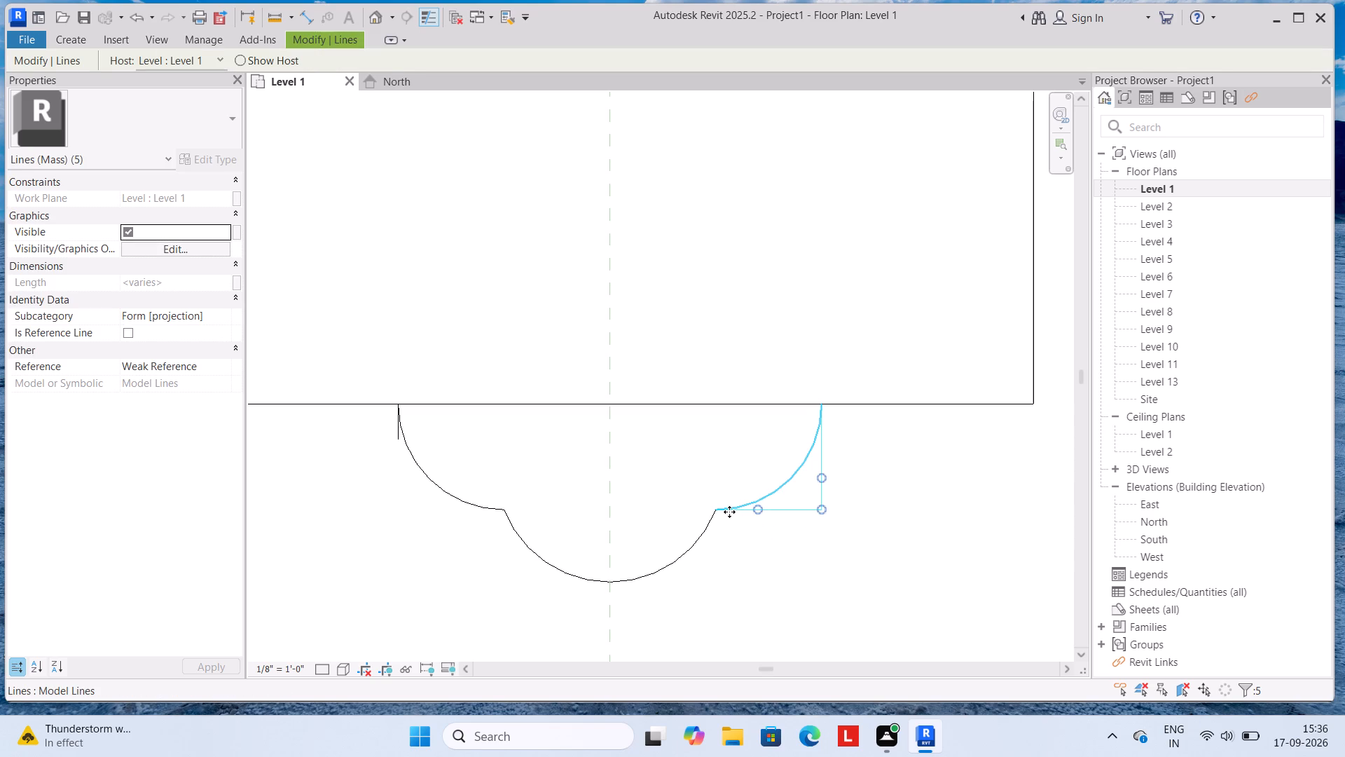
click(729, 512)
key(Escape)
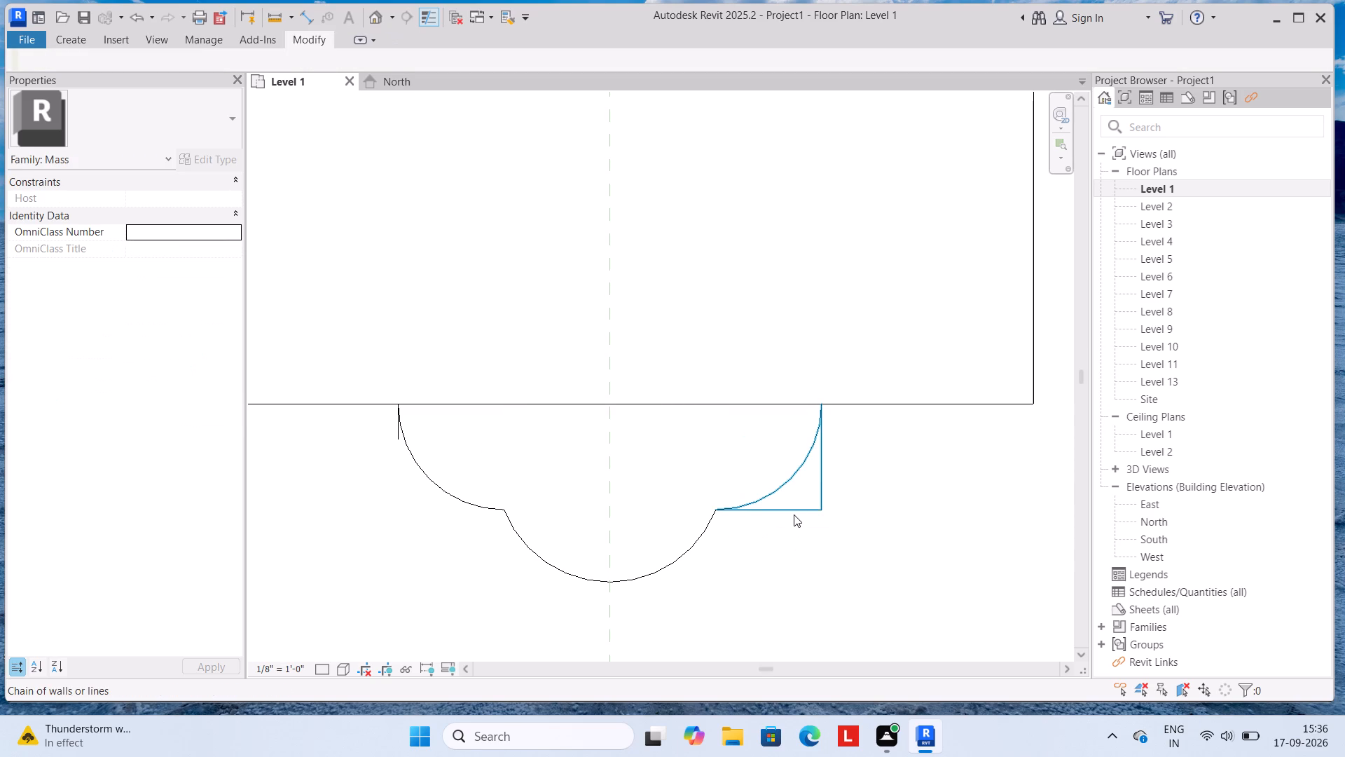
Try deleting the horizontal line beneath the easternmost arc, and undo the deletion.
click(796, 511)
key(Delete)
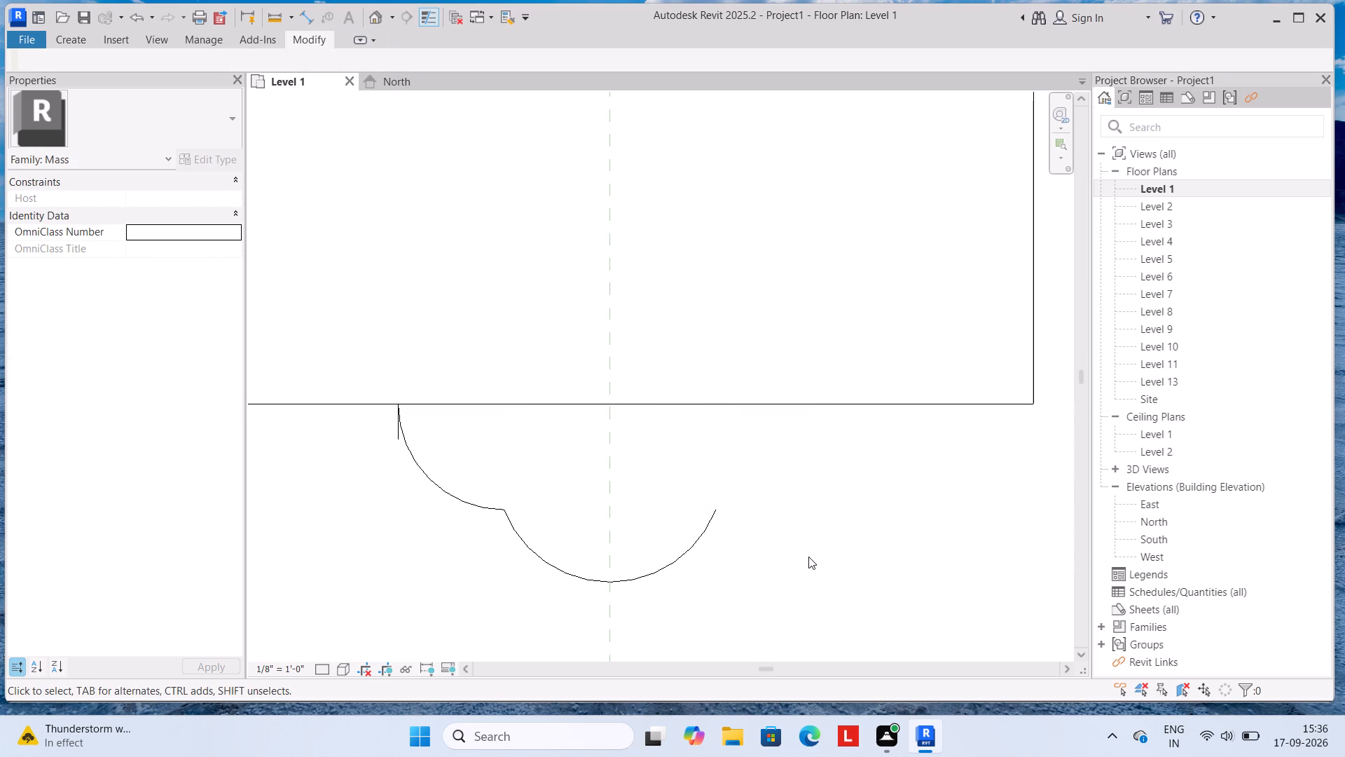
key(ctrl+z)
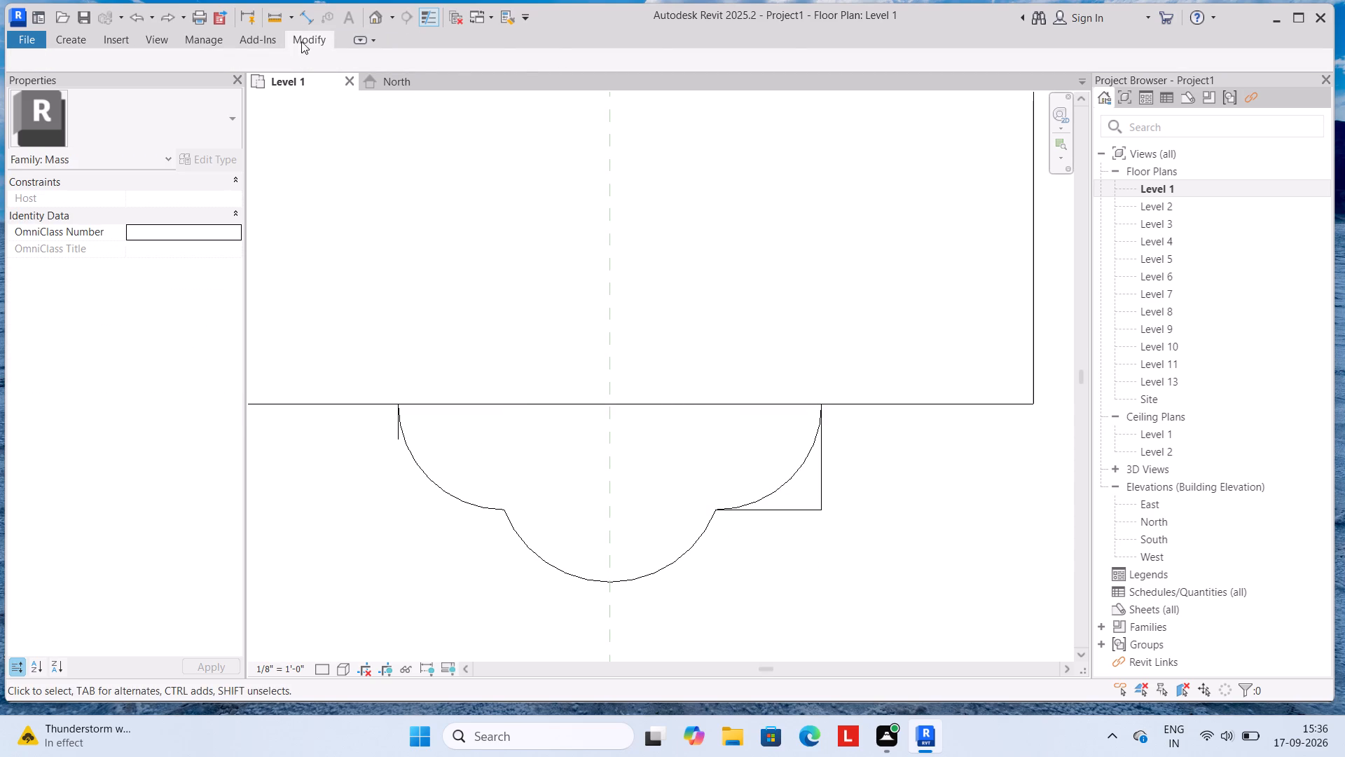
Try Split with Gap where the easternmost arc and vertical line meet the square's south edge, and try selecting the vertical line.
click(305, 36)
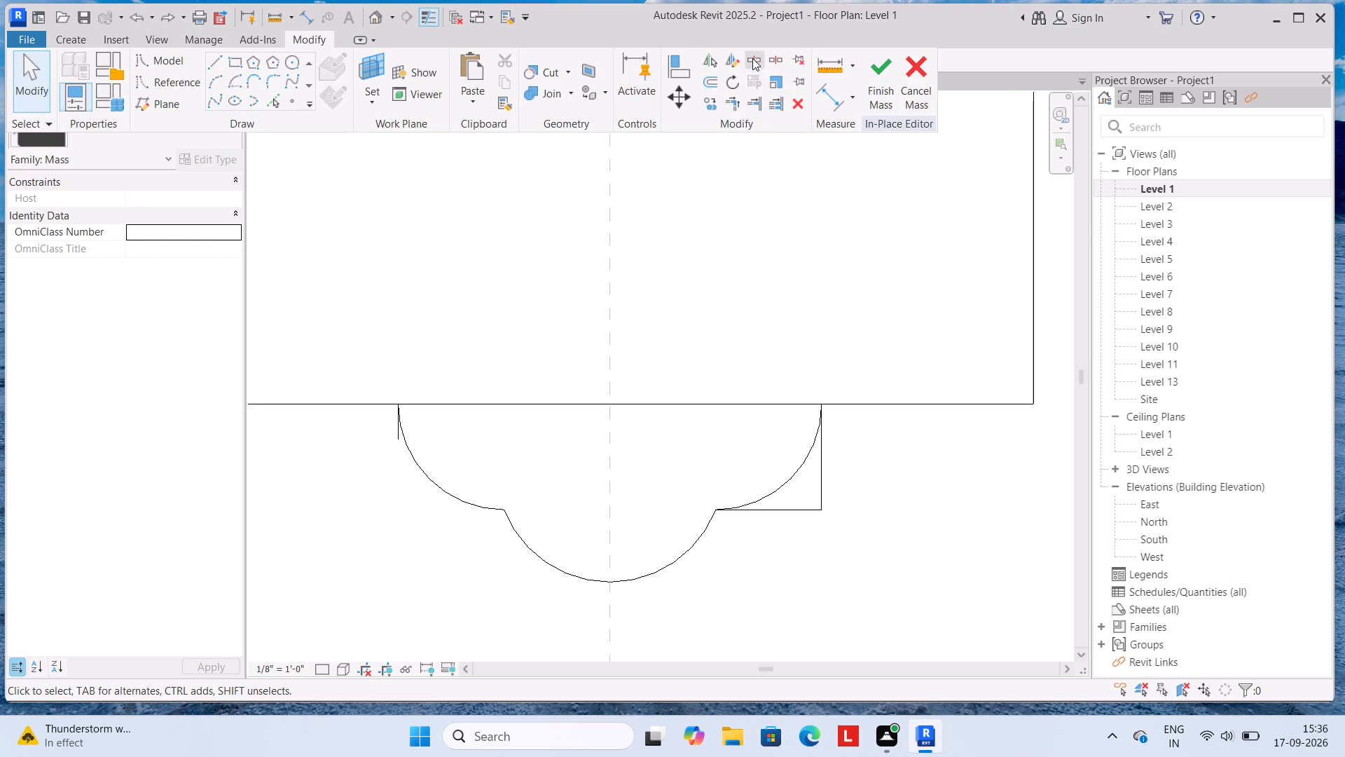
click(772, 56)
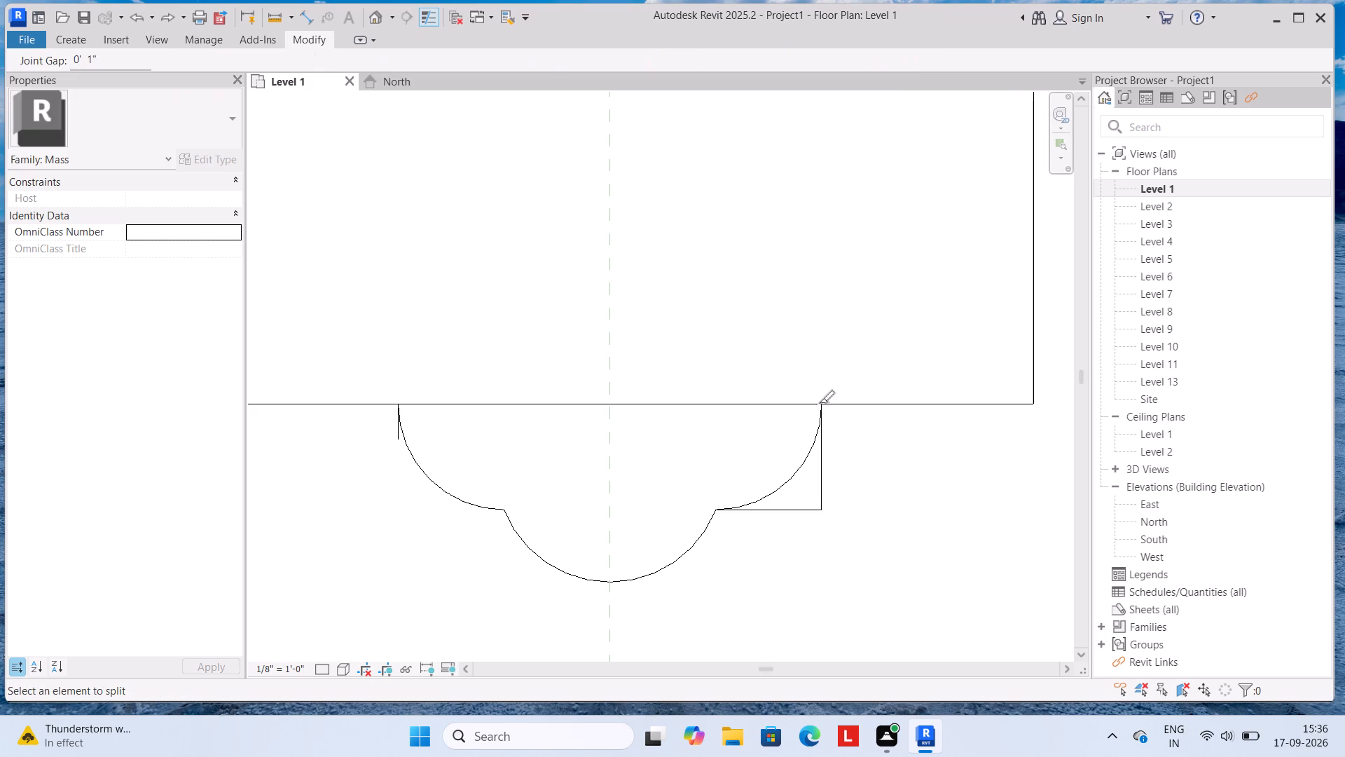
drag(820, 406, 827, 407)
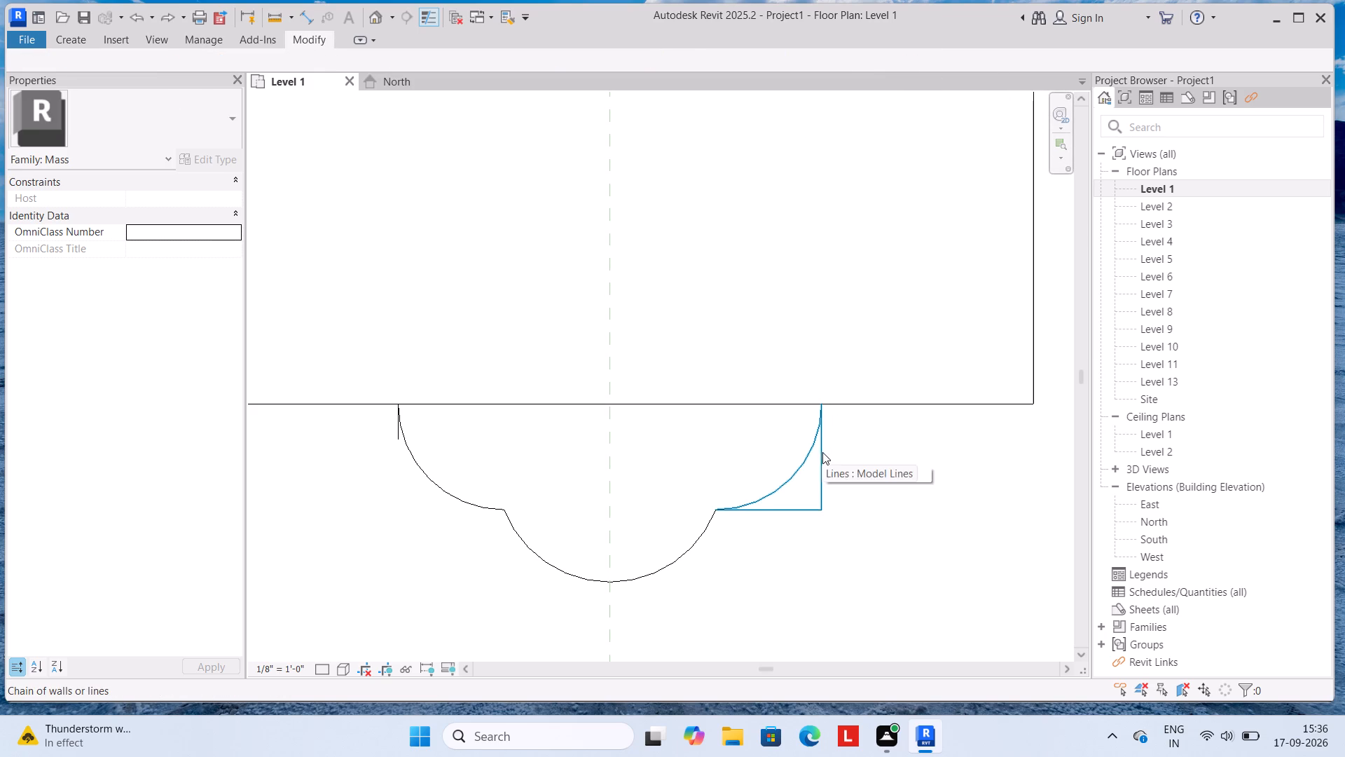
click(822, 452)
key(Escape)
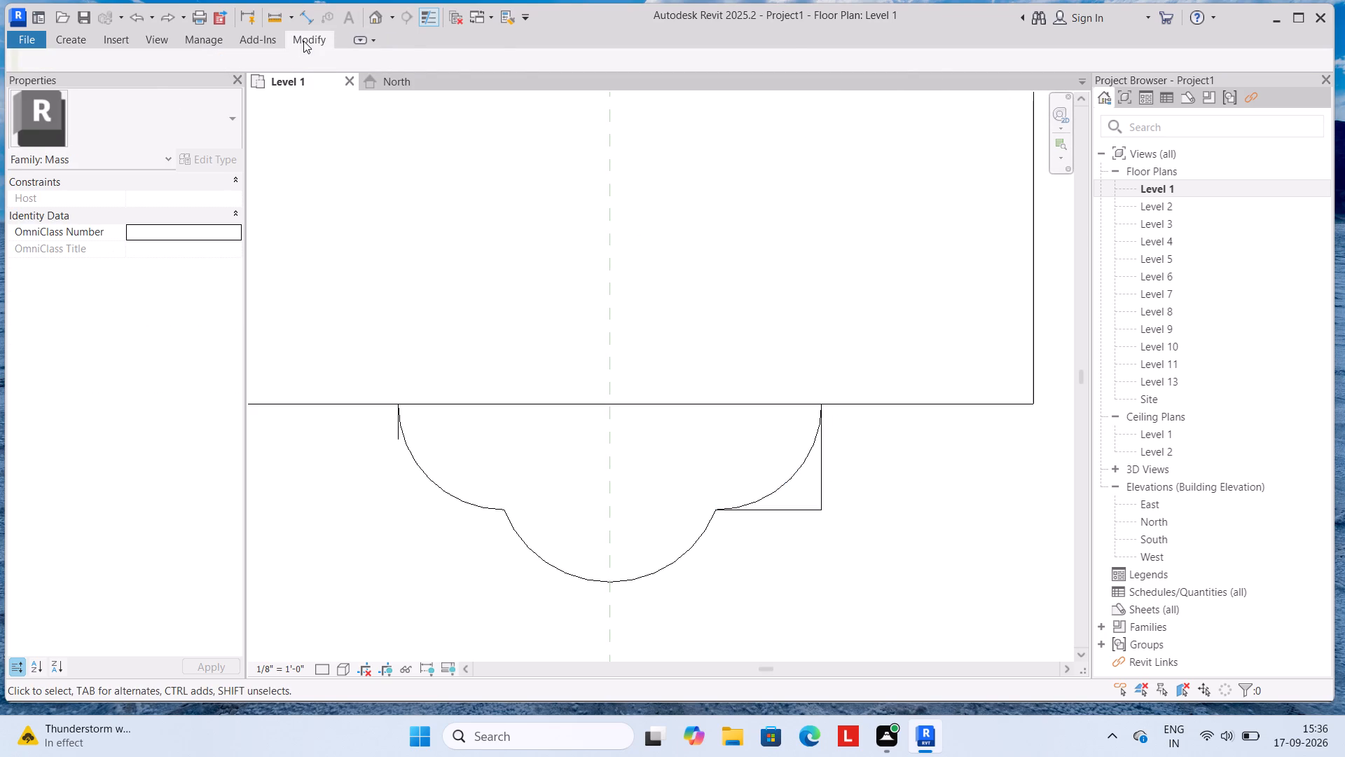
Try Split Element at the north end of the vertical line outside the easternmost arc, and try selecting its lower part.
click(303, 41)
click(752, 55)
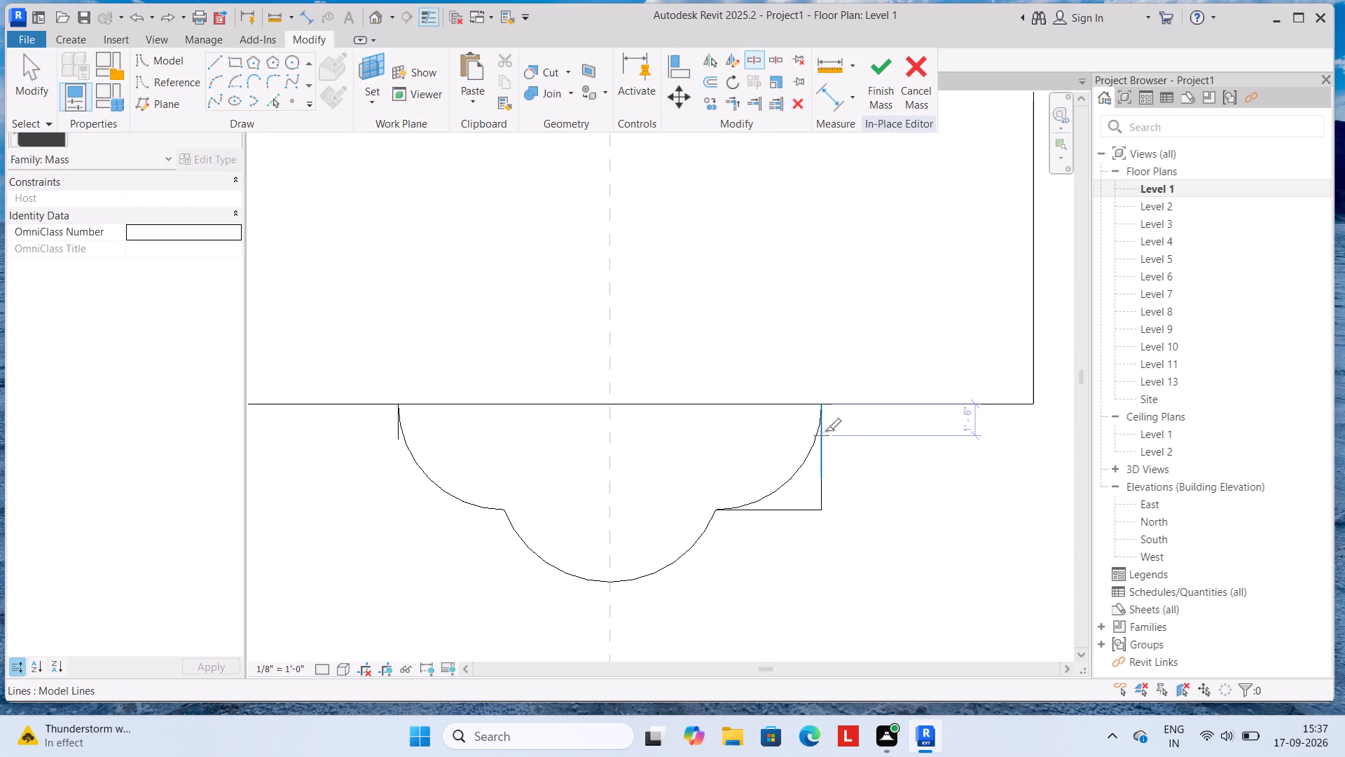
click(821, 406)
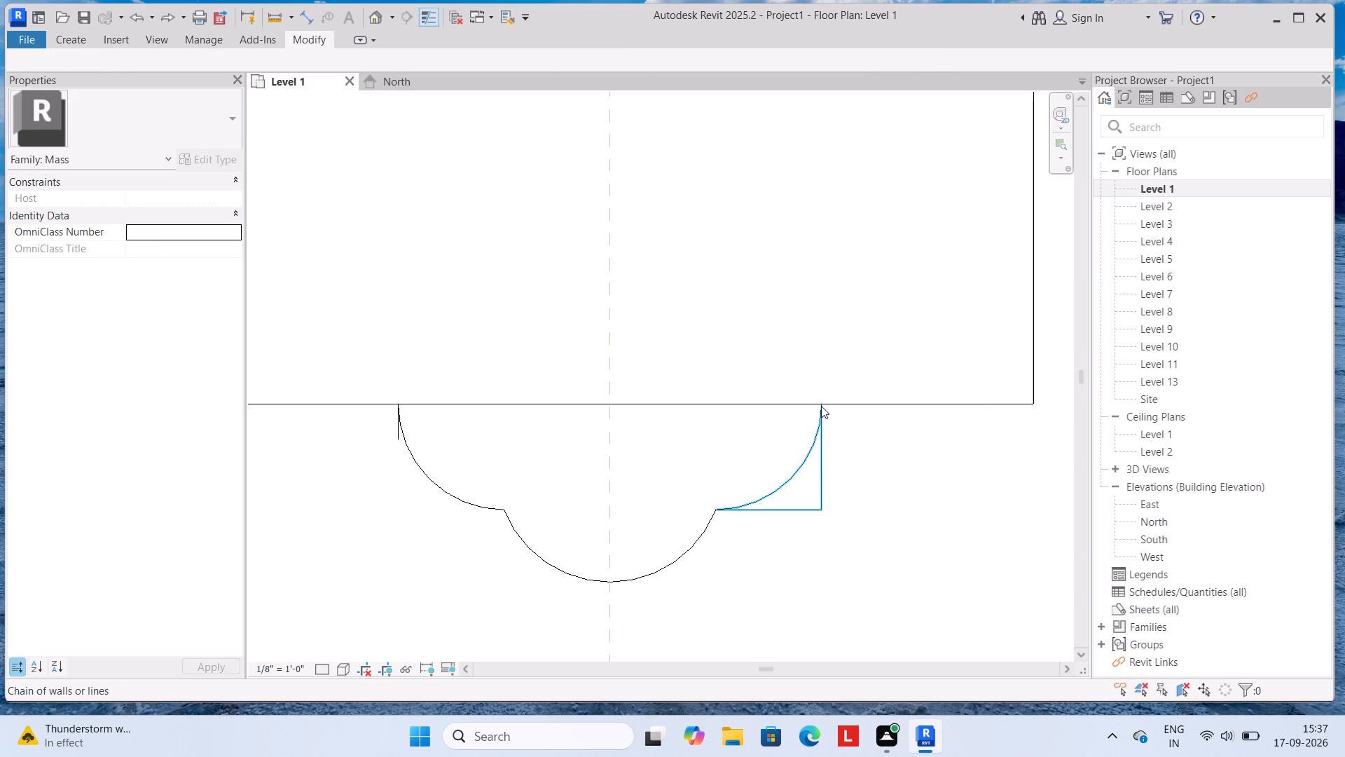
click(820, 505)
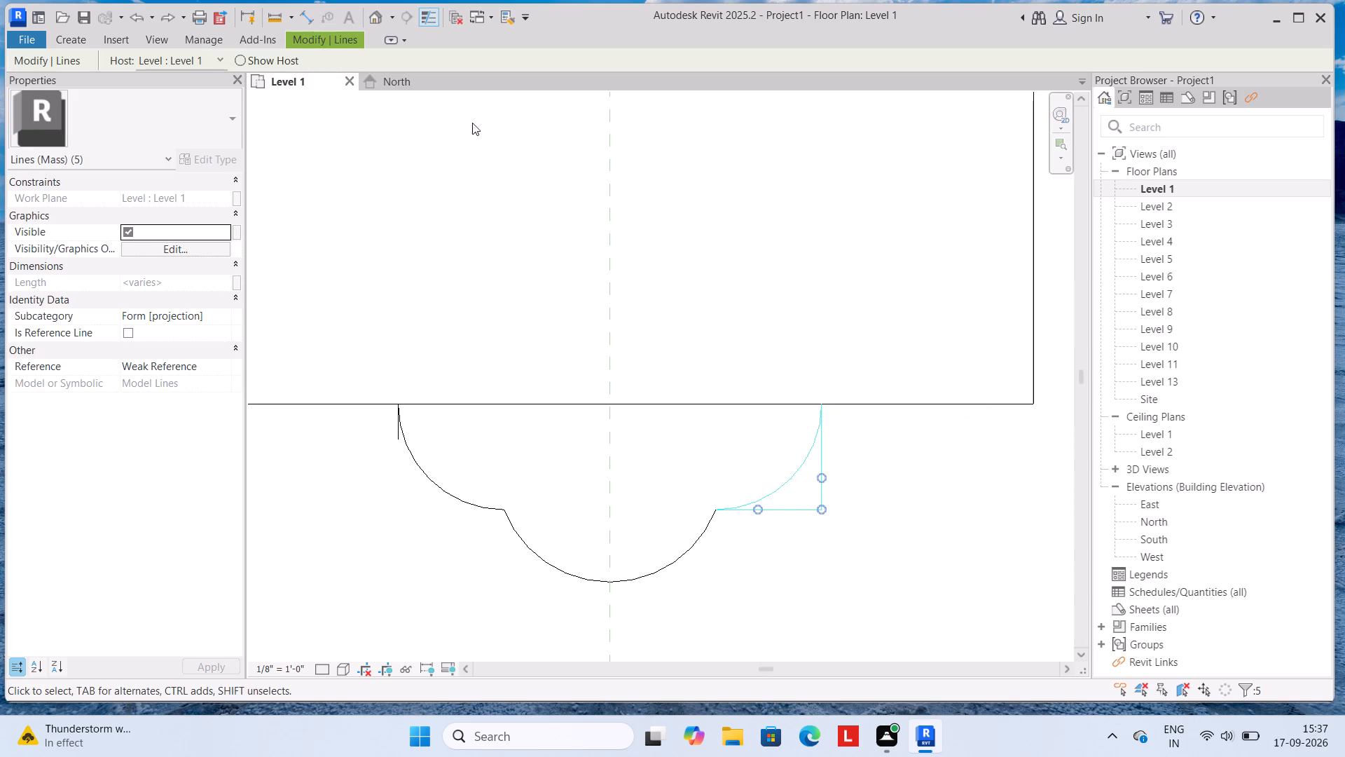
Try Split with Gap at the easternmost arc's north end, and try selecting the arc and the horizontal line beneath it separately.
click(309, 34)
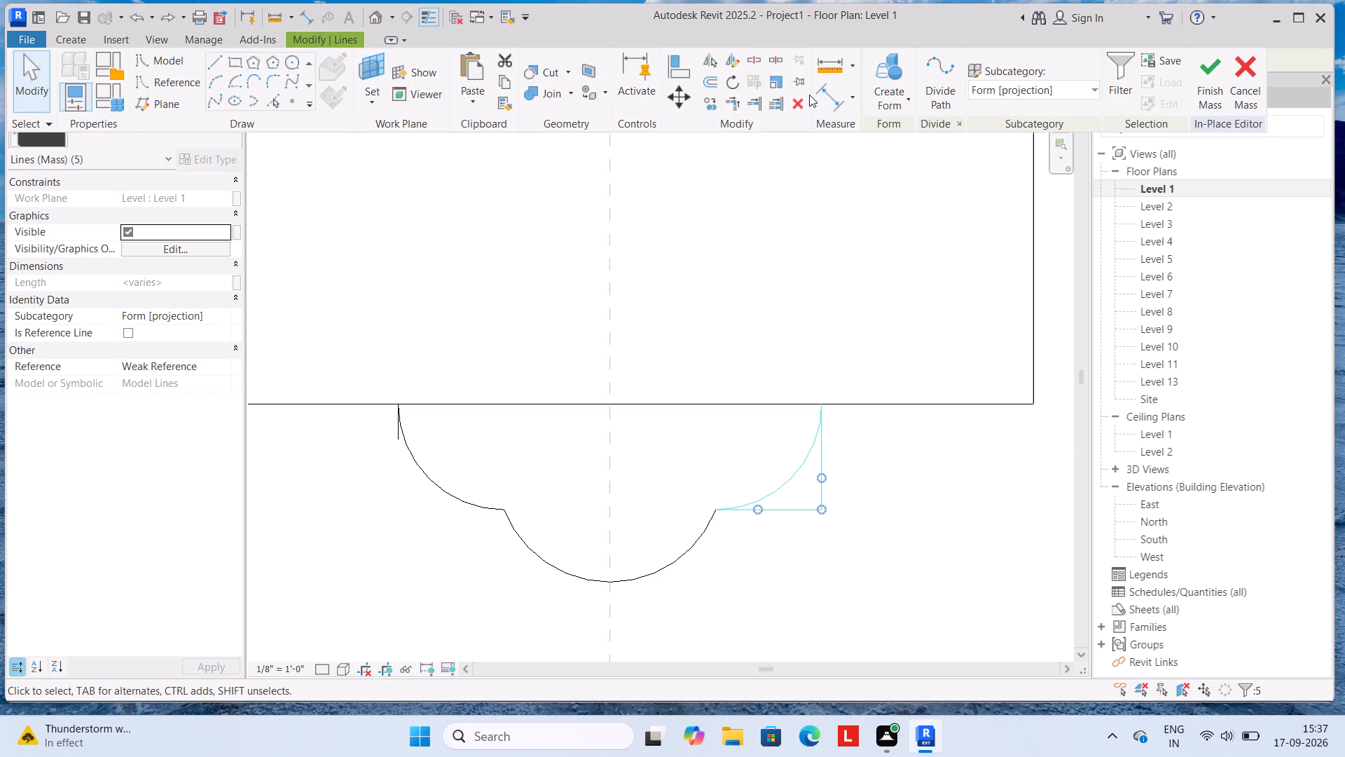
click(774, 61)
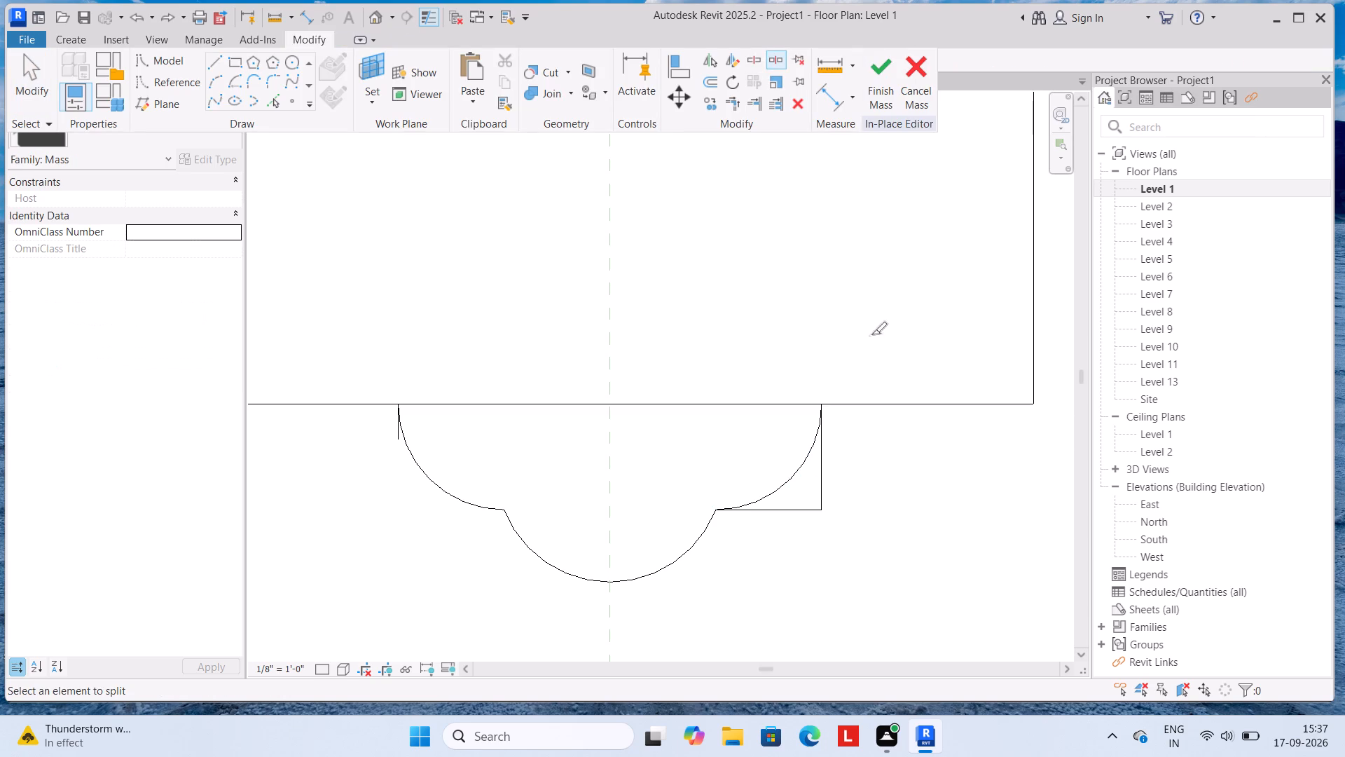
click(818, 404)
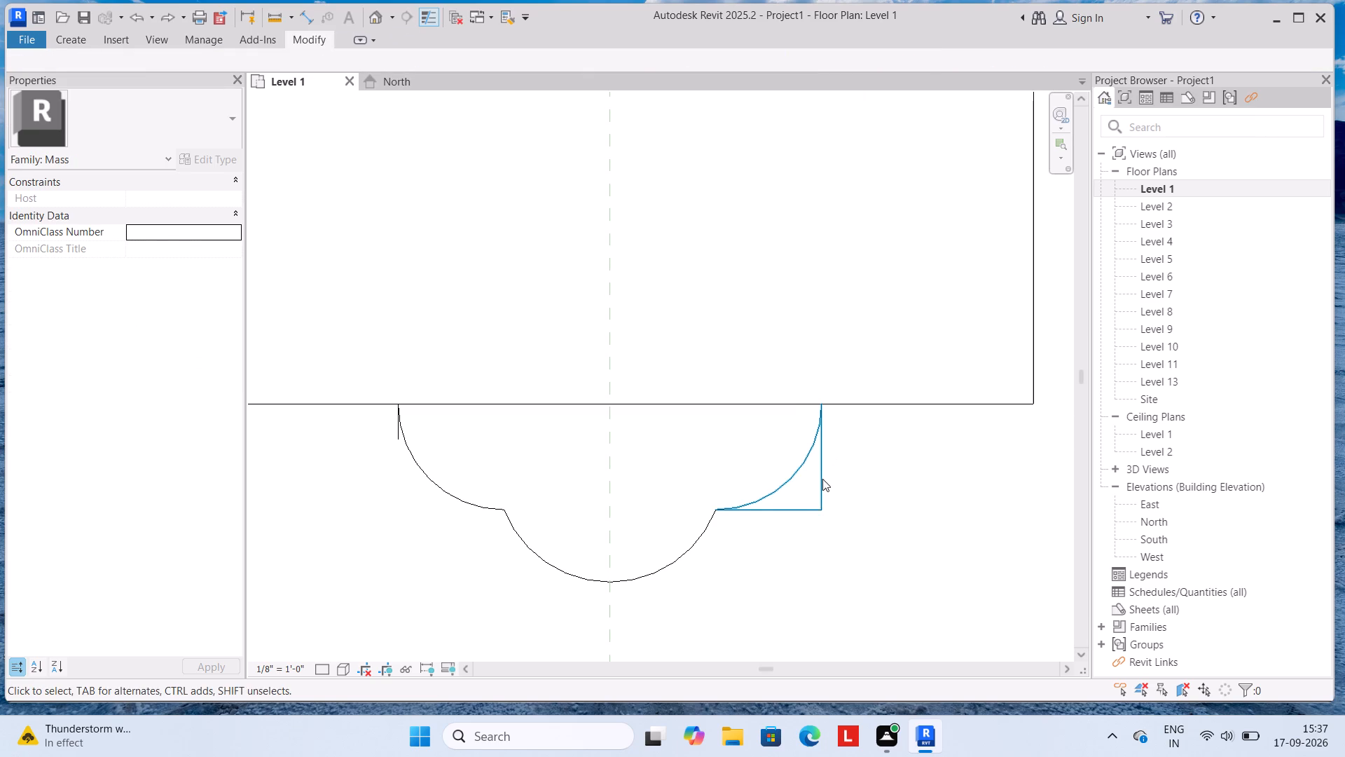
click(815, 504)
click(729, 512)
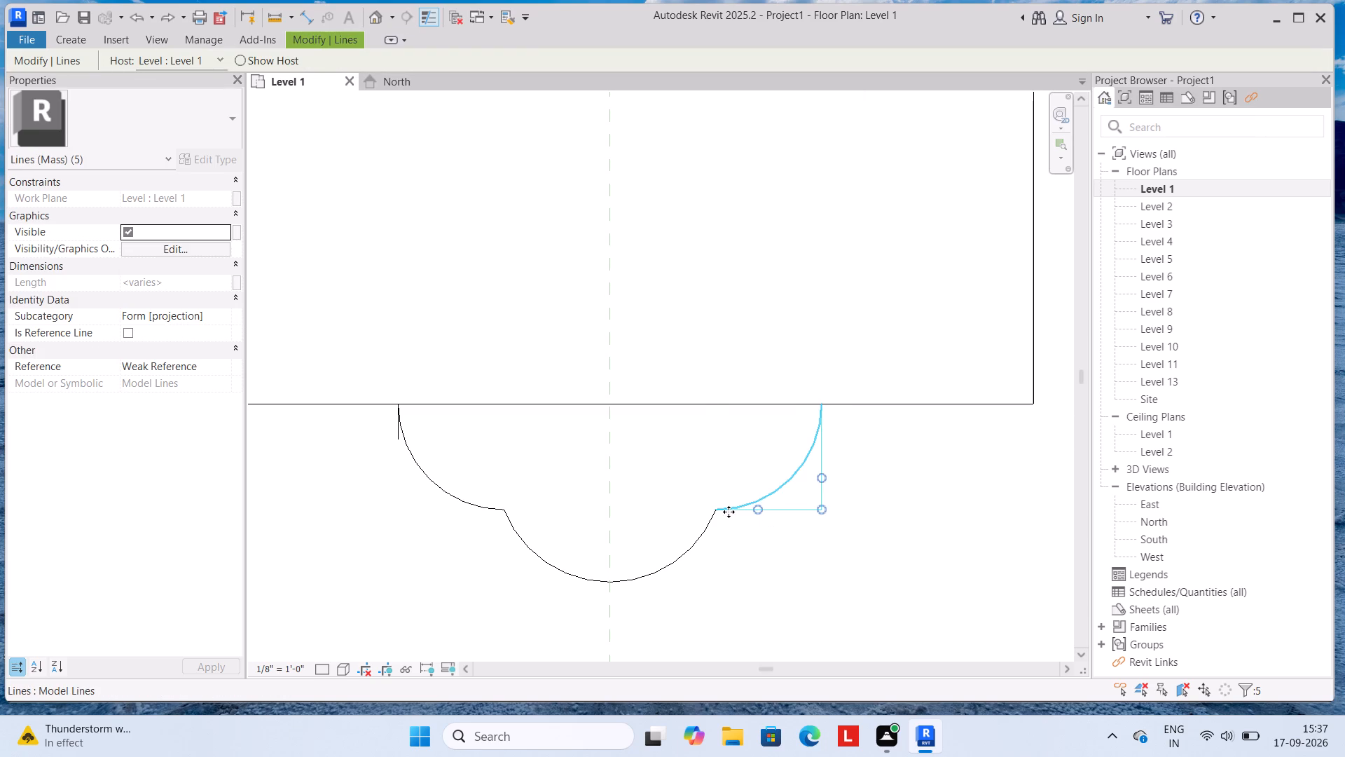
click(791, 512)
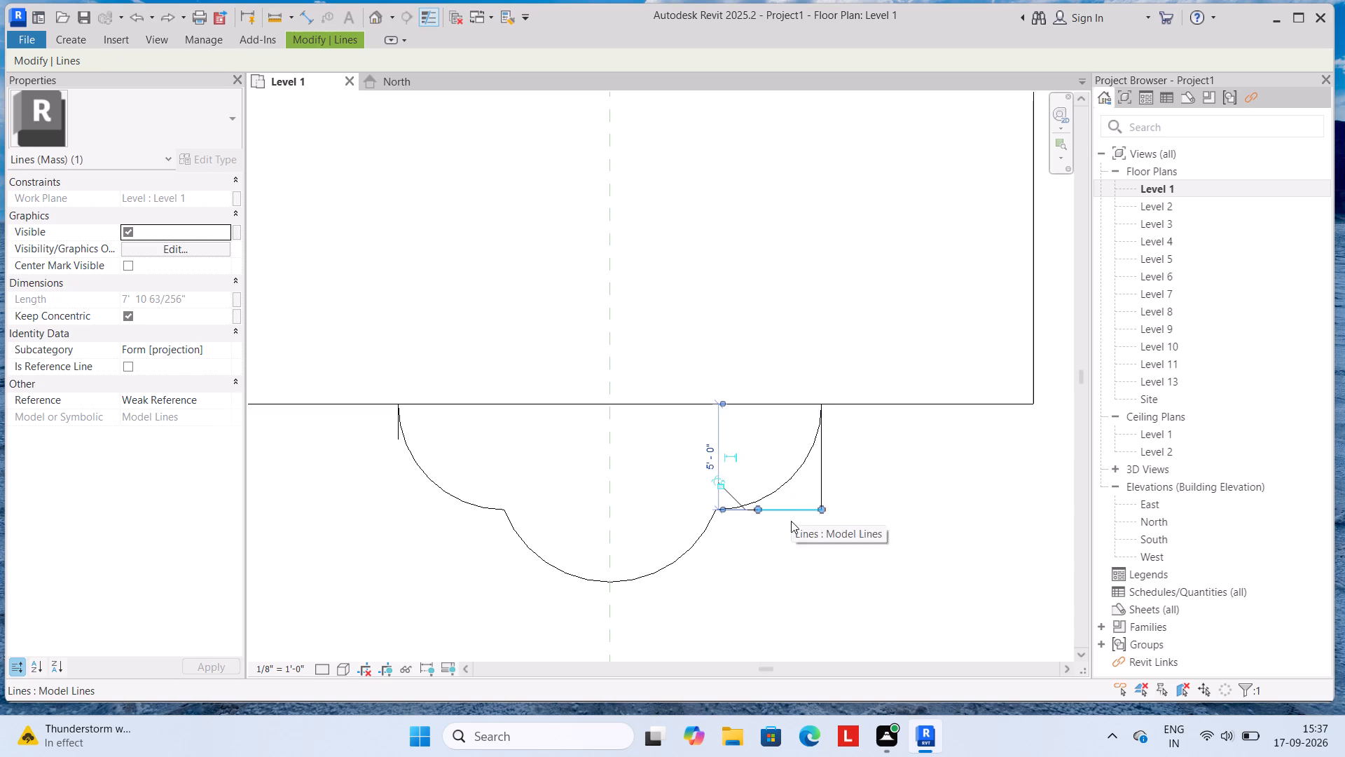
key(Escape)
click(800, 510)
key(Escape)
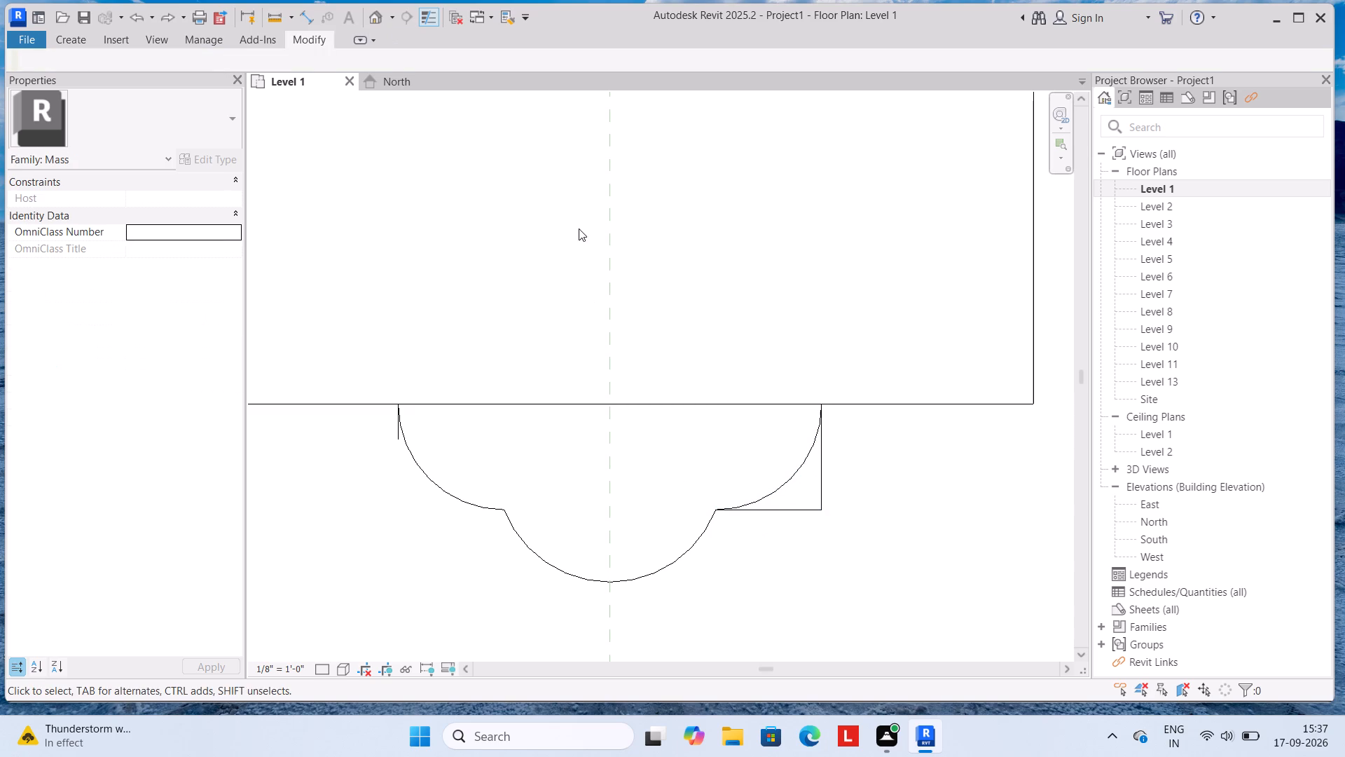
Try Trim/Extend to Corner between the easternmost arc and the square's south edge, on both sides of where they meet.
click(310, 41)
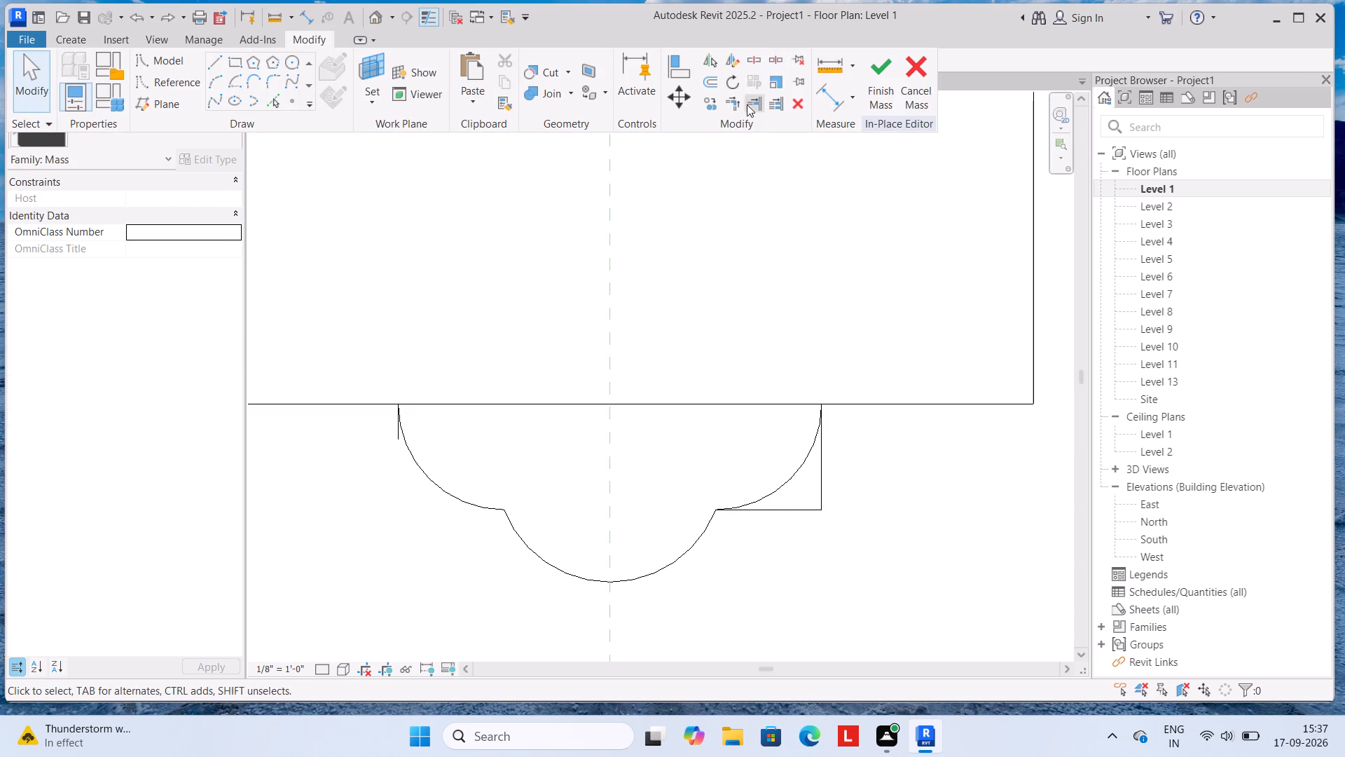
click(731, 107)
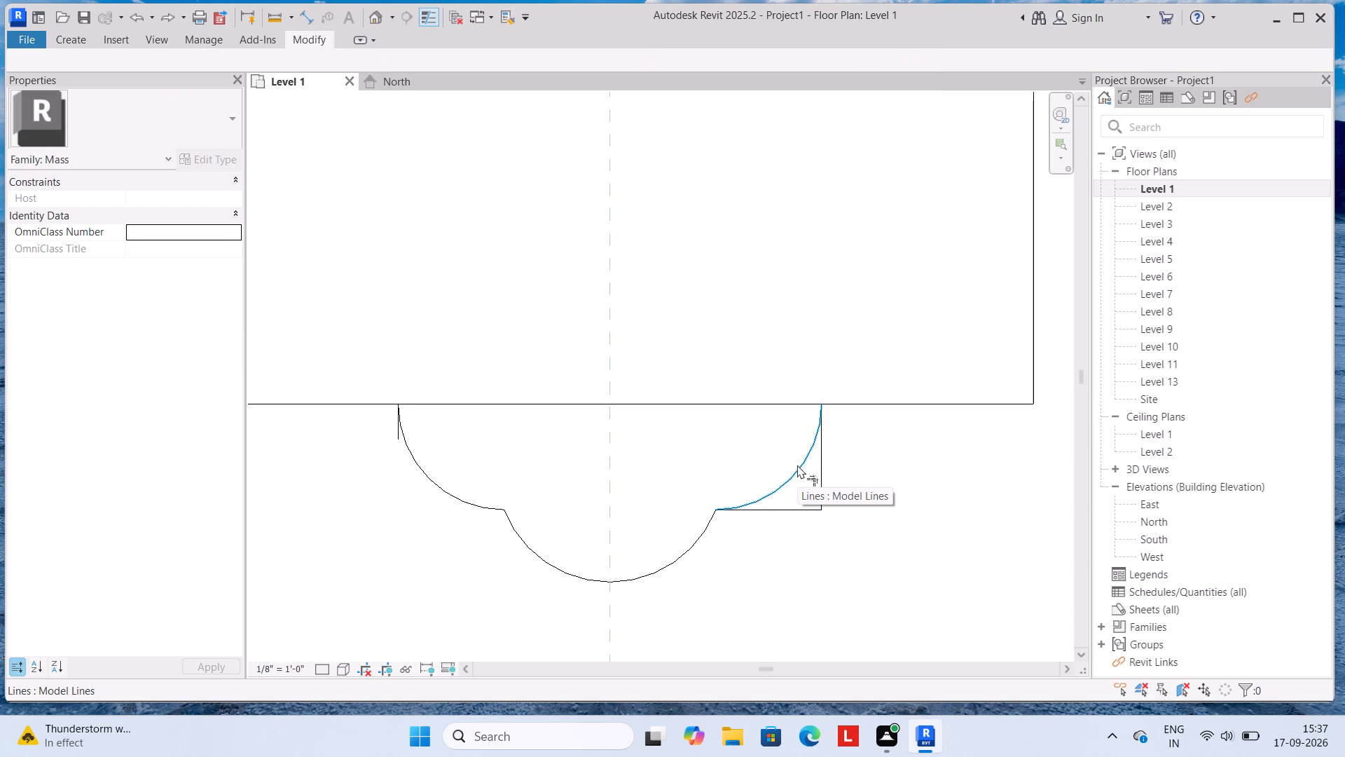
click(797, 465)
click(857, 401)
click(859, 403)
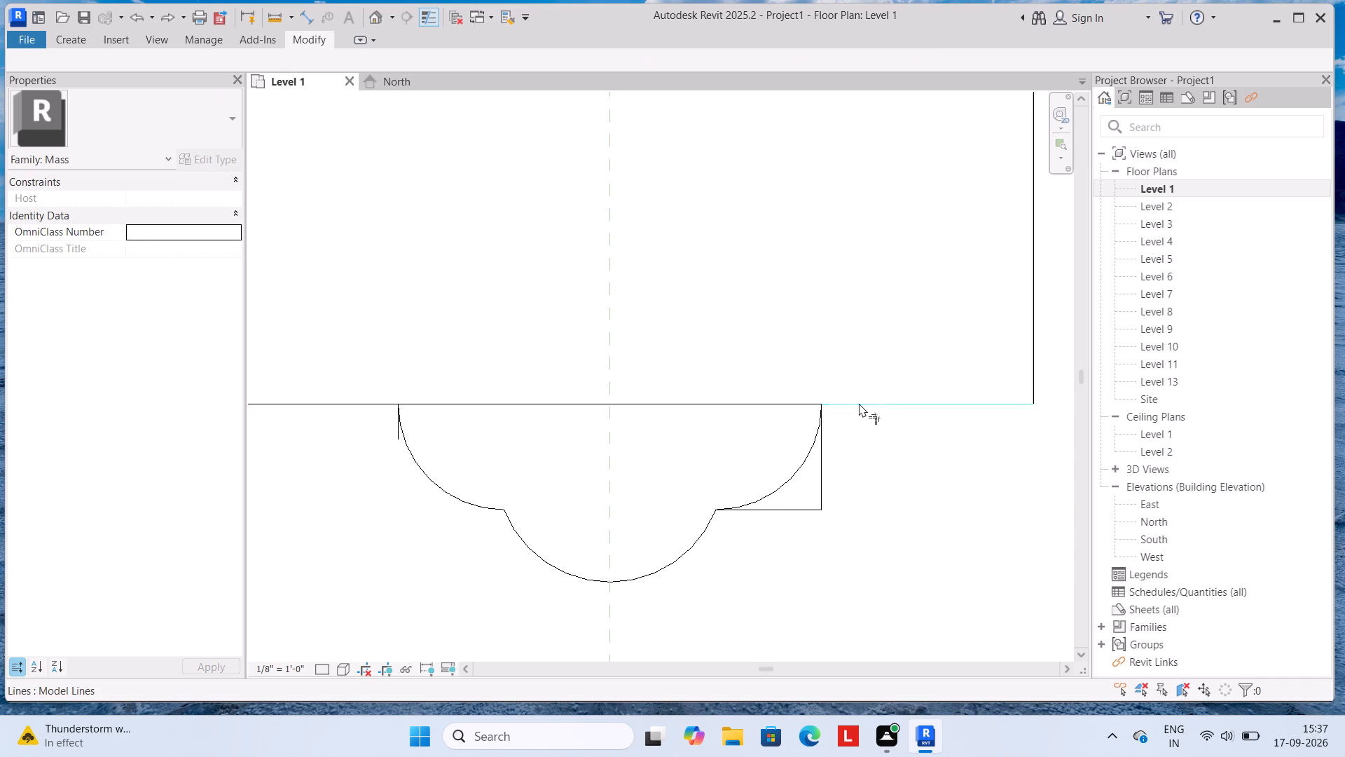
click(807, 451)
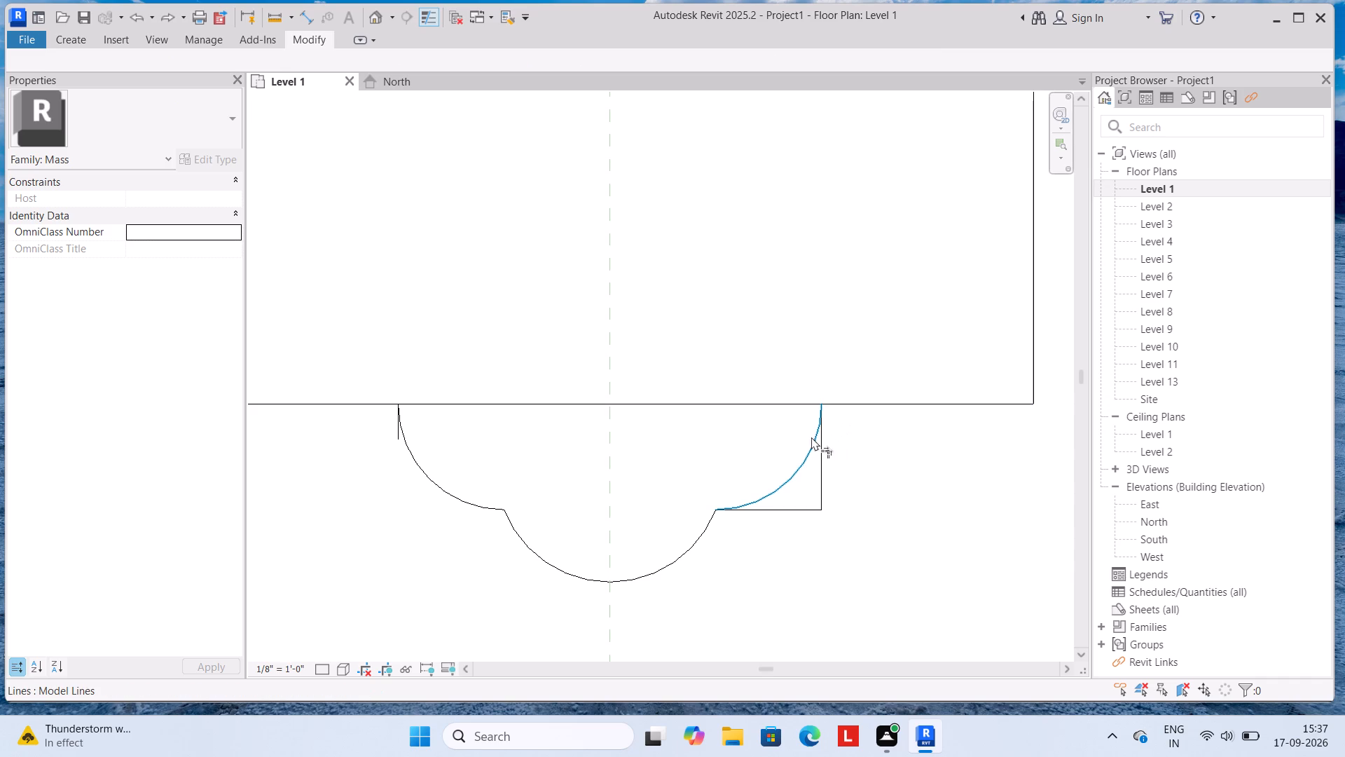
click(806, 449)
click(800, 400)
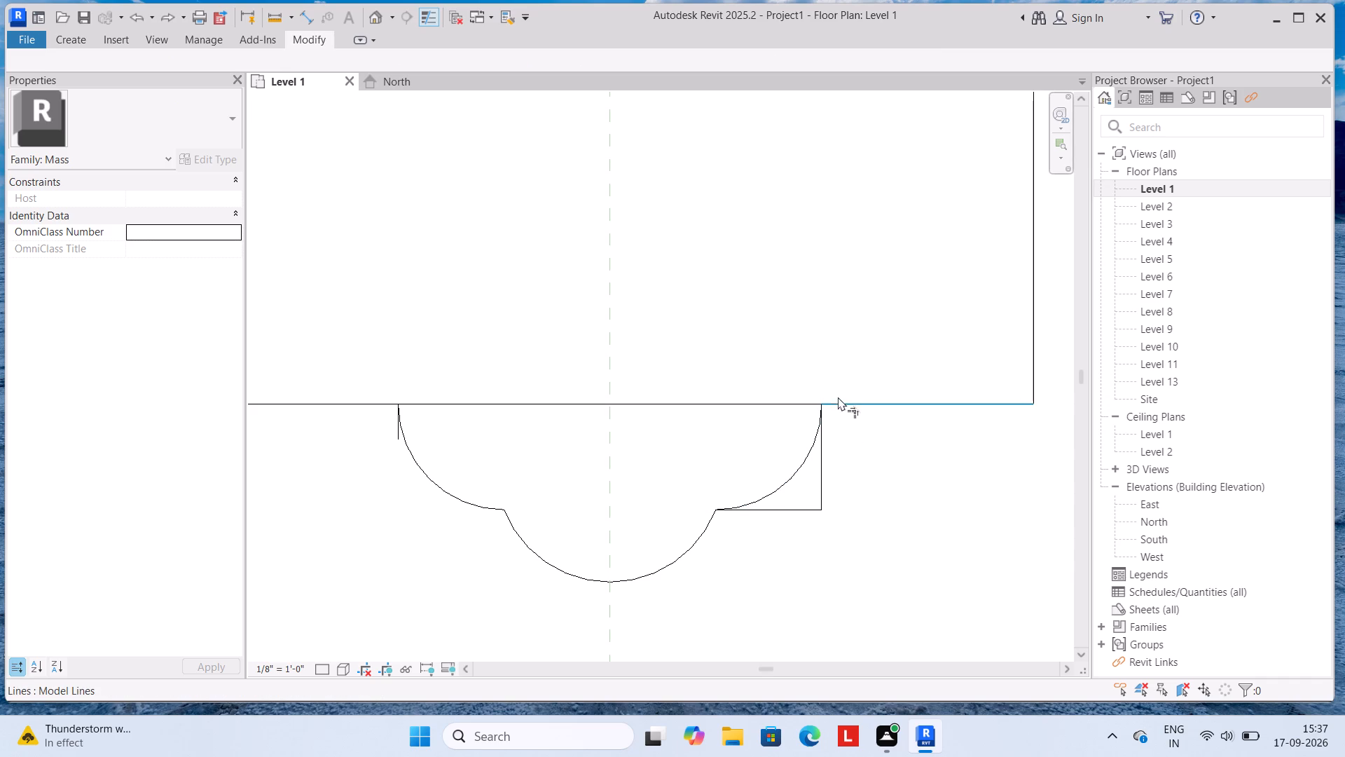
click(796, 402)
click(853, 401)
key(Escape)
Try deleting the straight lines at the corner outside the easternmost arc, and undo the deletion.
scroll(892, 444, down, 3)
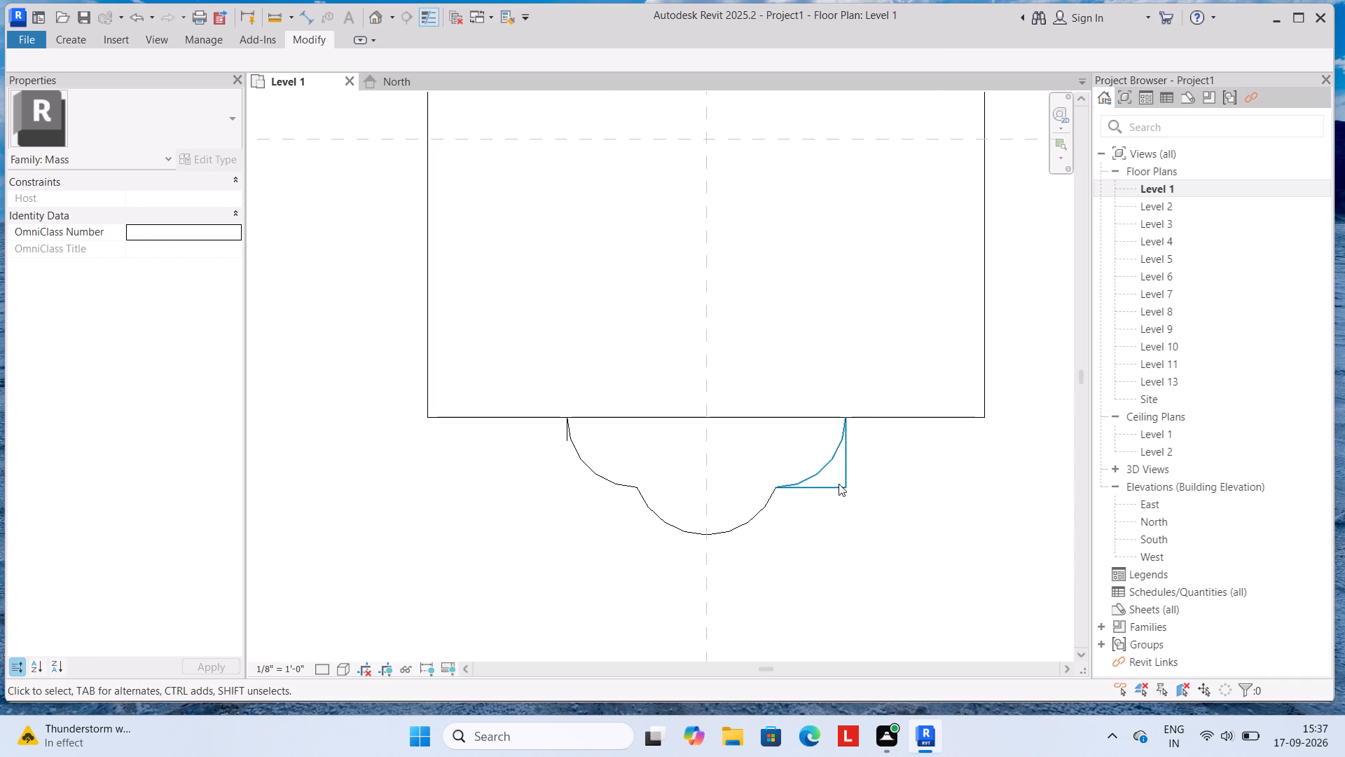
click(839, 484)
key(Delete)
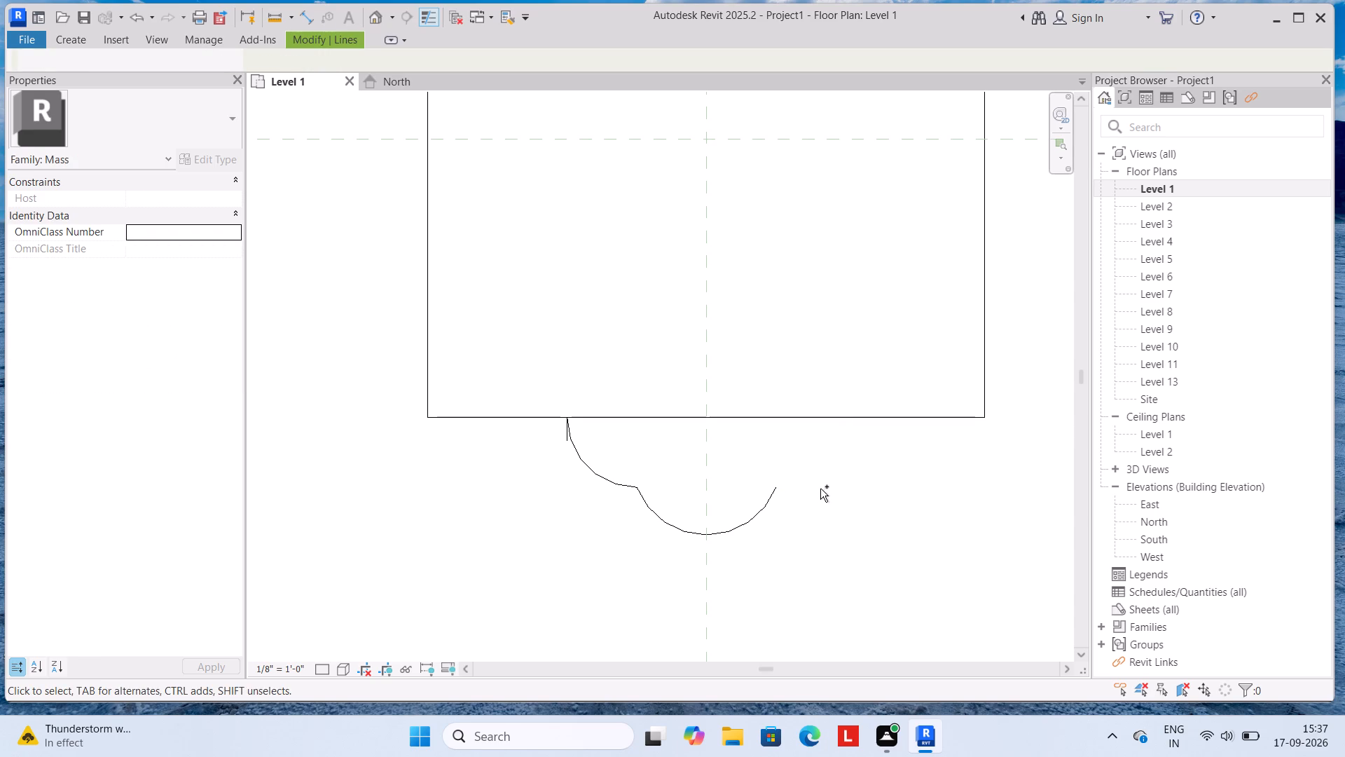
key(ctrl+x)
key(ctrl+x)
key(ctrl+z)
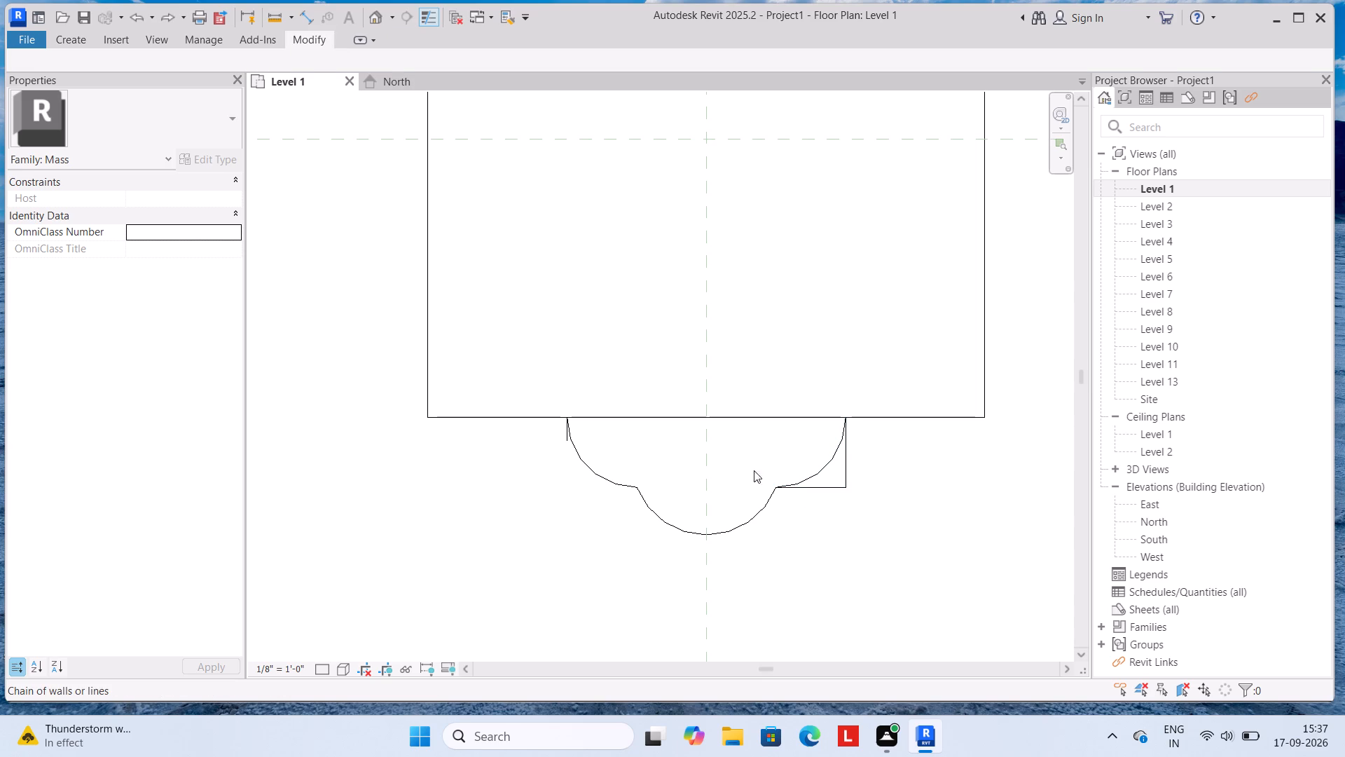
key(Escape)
Use Split Element on the vertical line outside the easternmost arc, near its north end, and try selecting the corner lines separately.
click(308, 38)
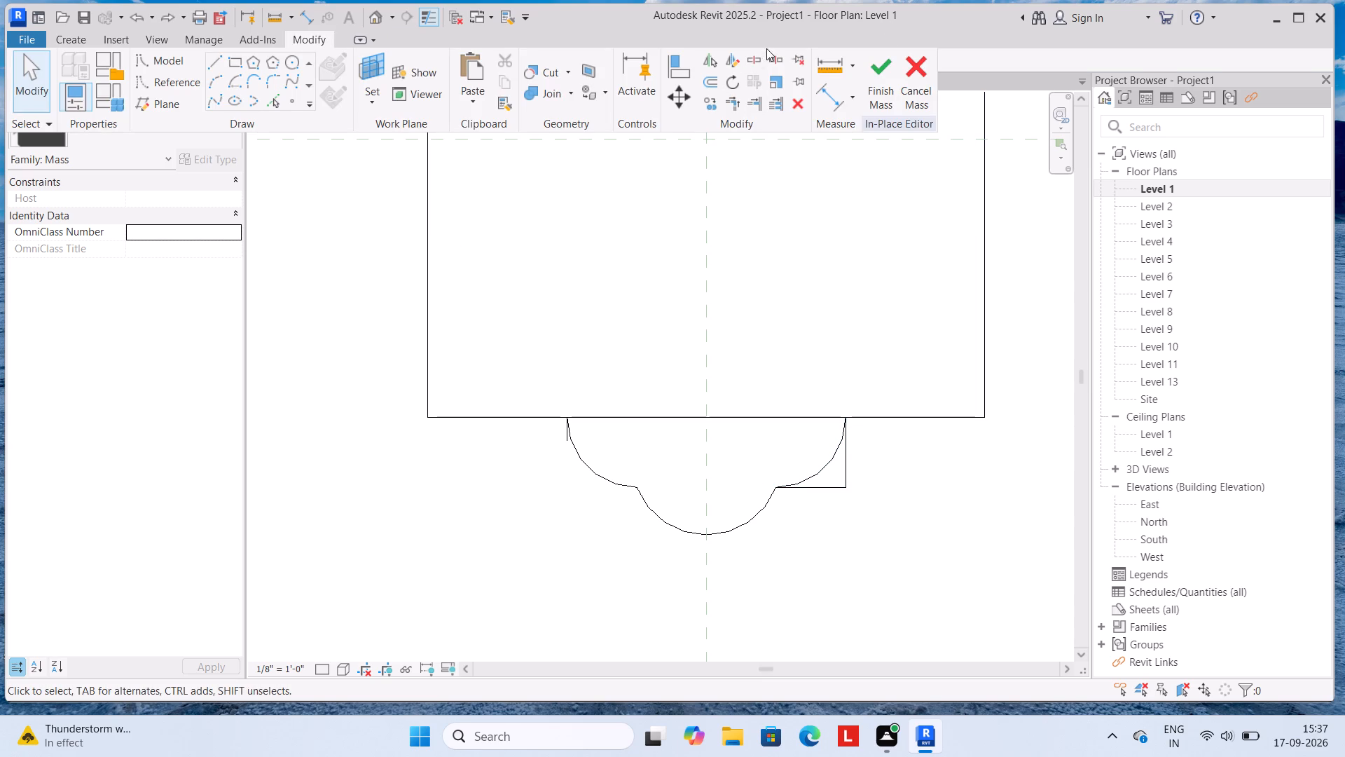
click(757, 55)
scroll(843, 435, up, 4)
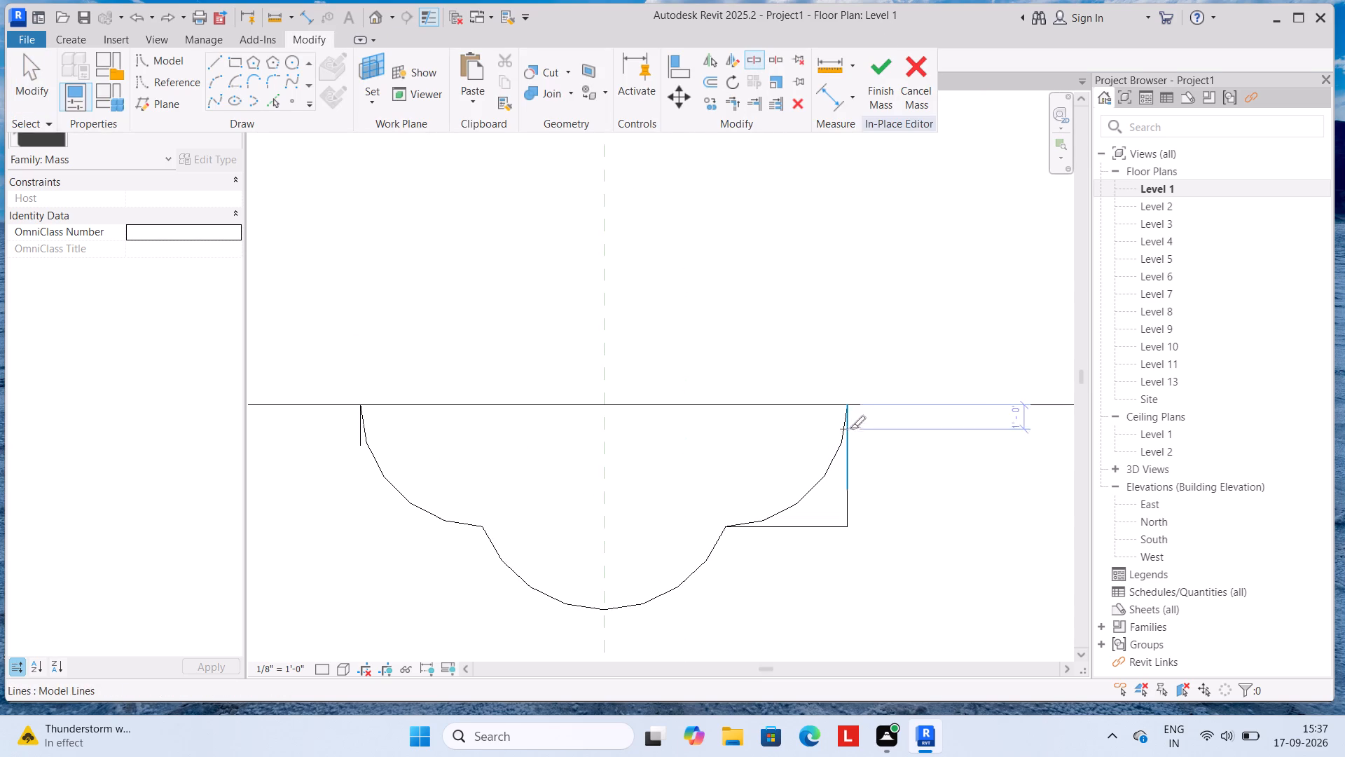
click(848, 411)
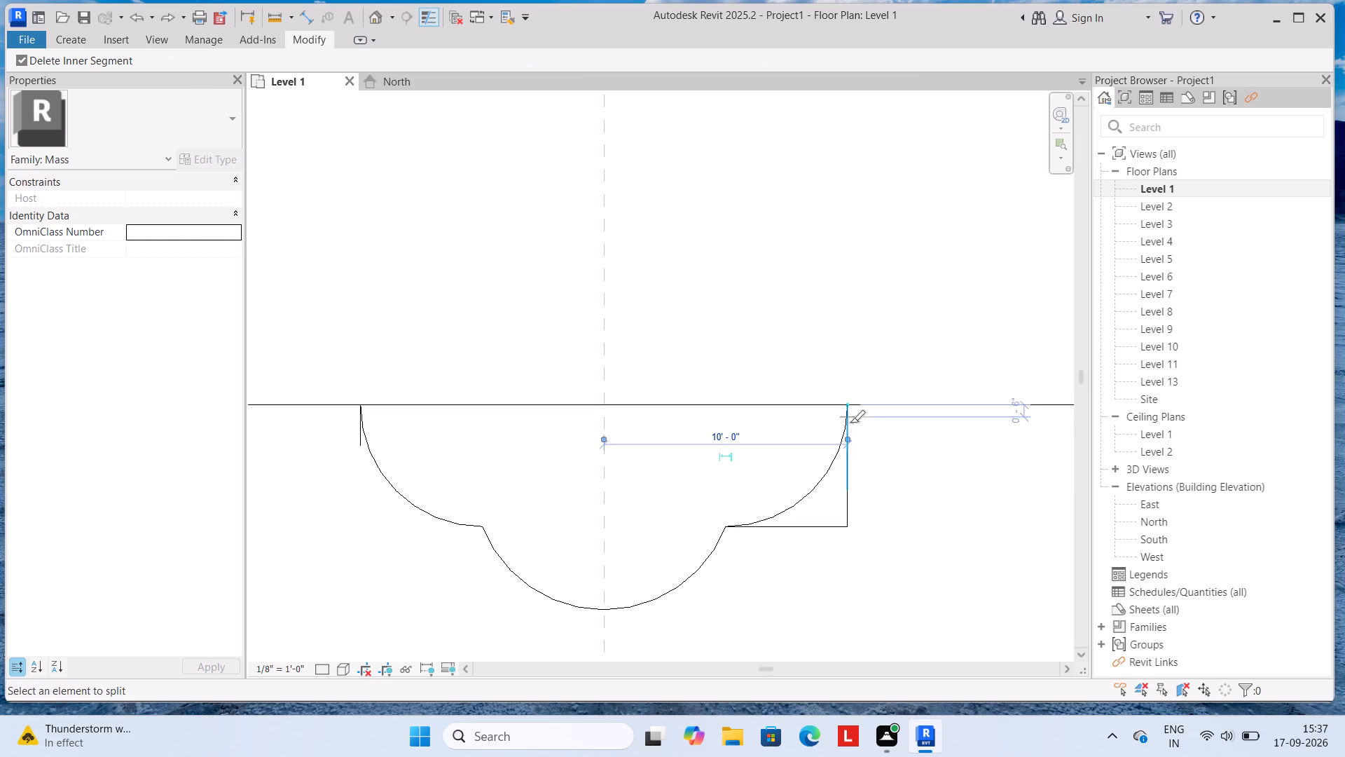
click(843, 524)
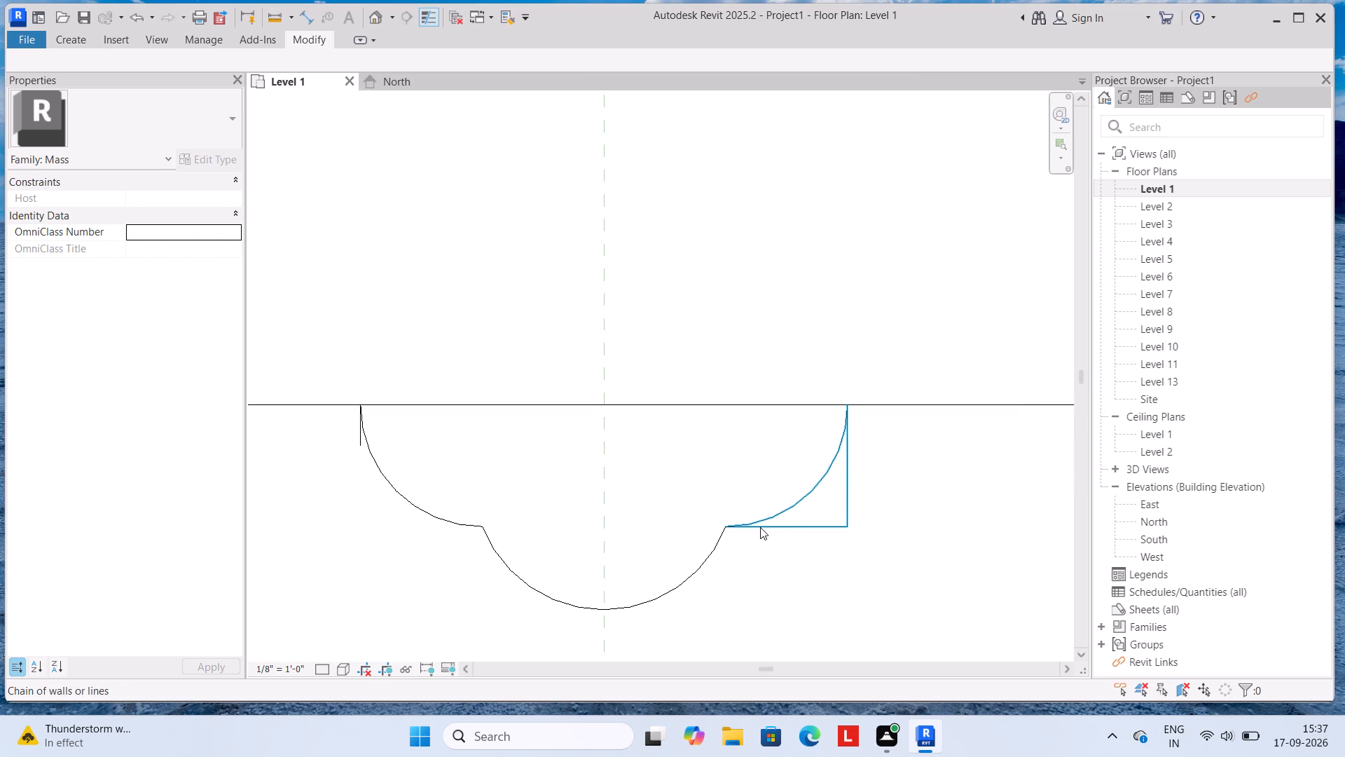
drag(735, 527, 742, 526)
key(Escape)
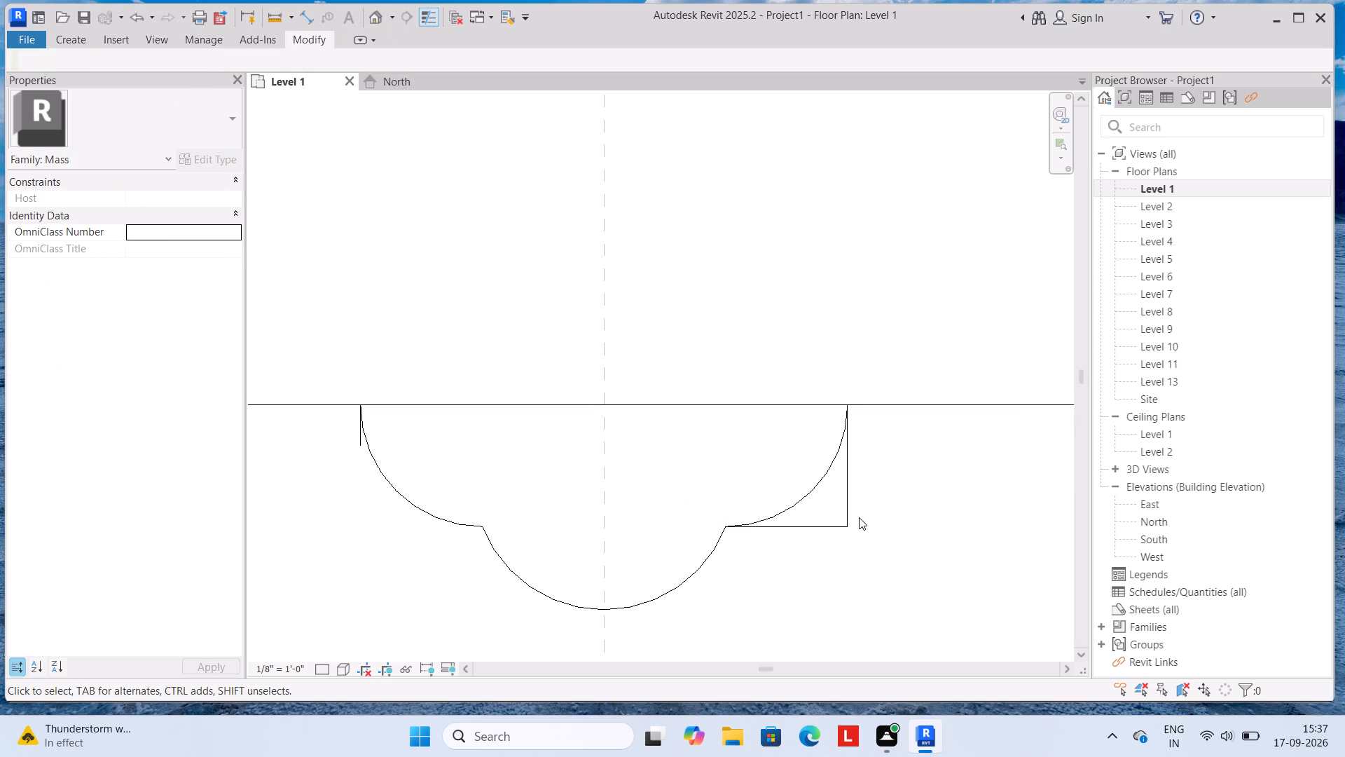
click(843, 524)
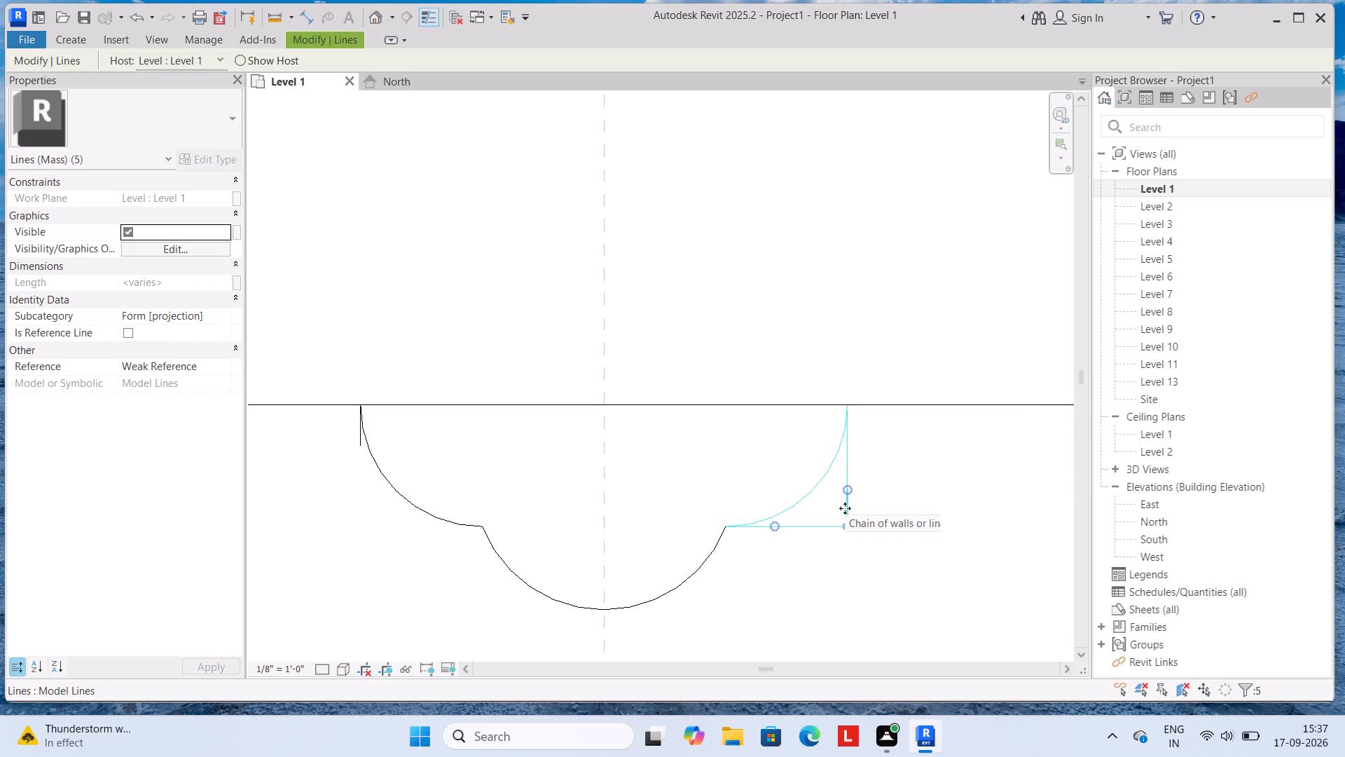
key(Escape)
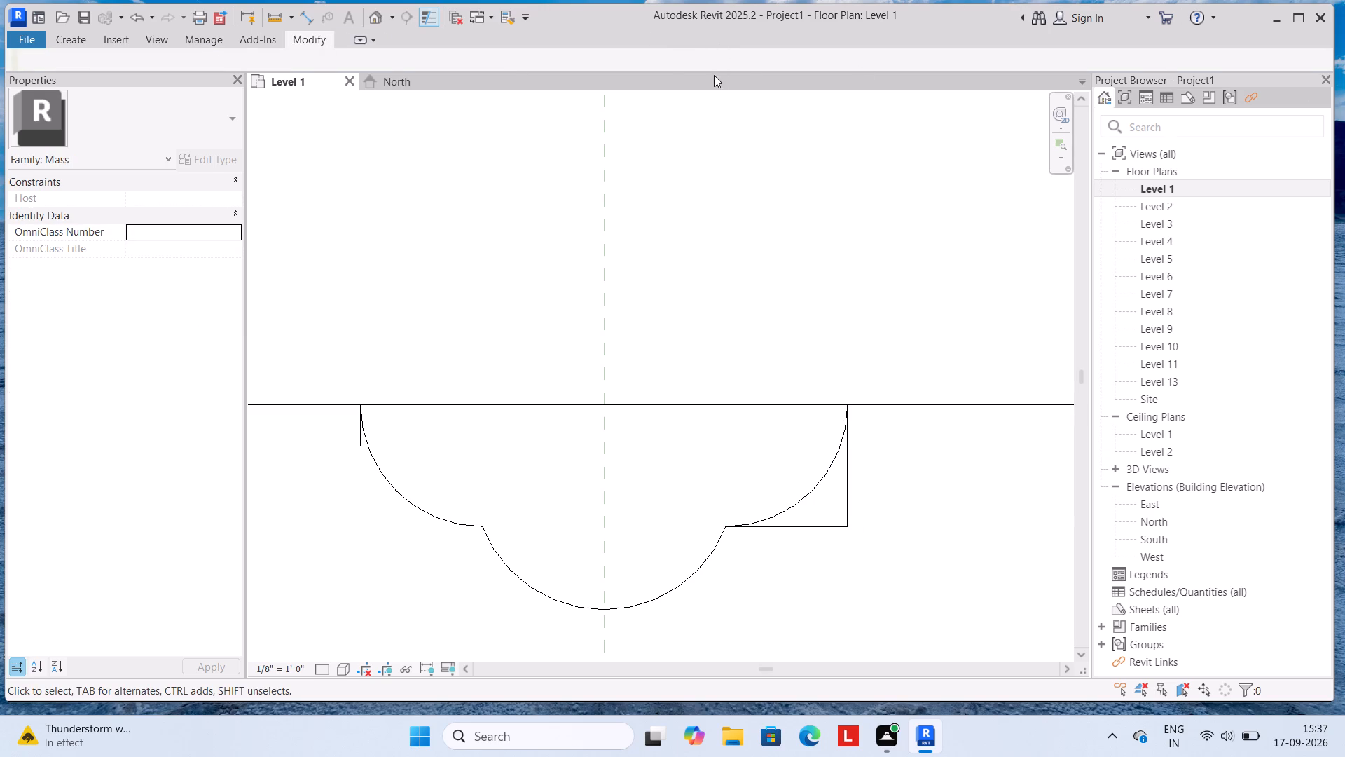
Split the vertical line outside the easternmost arc about 1'-6" below the square's edge and near its north end, and the horizontal line about 3'-6" from their corner.
click(303, 46)
click(305, 34)
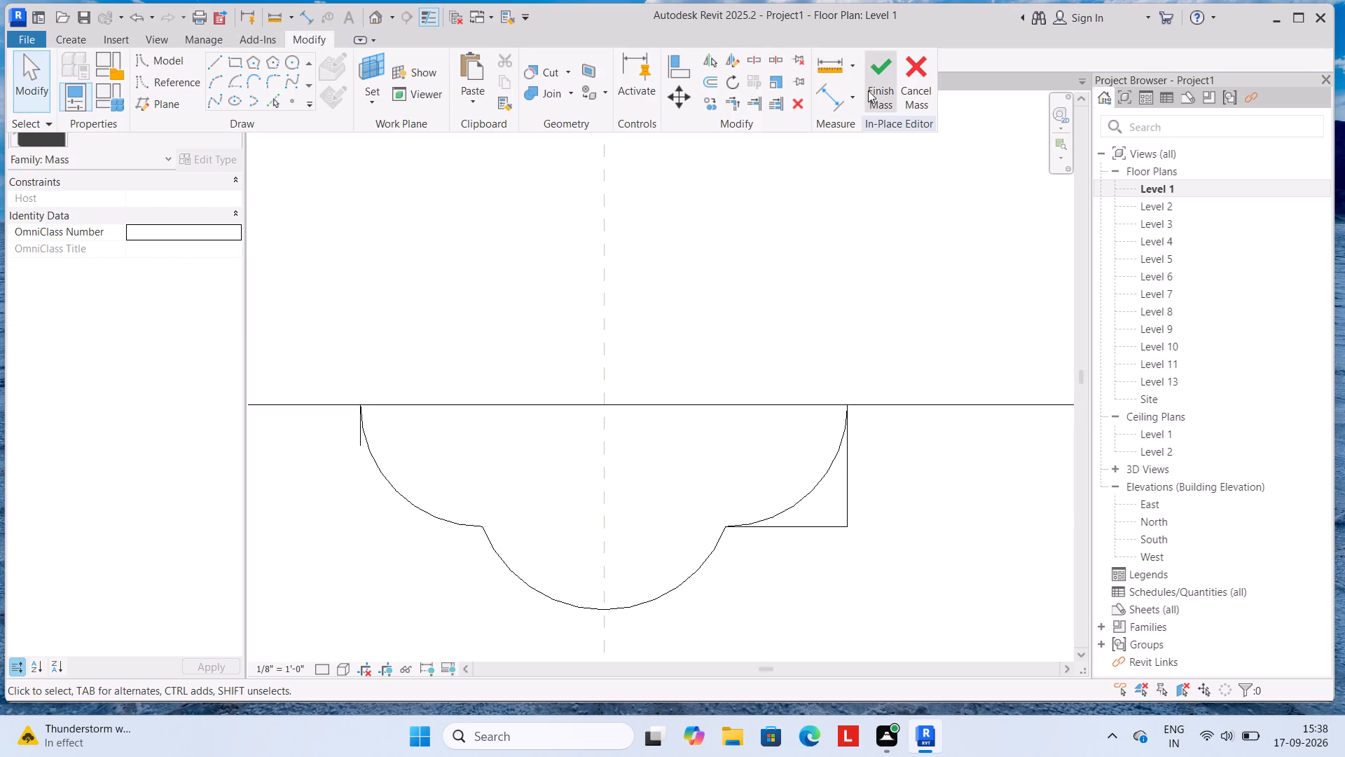
click(754, 57)
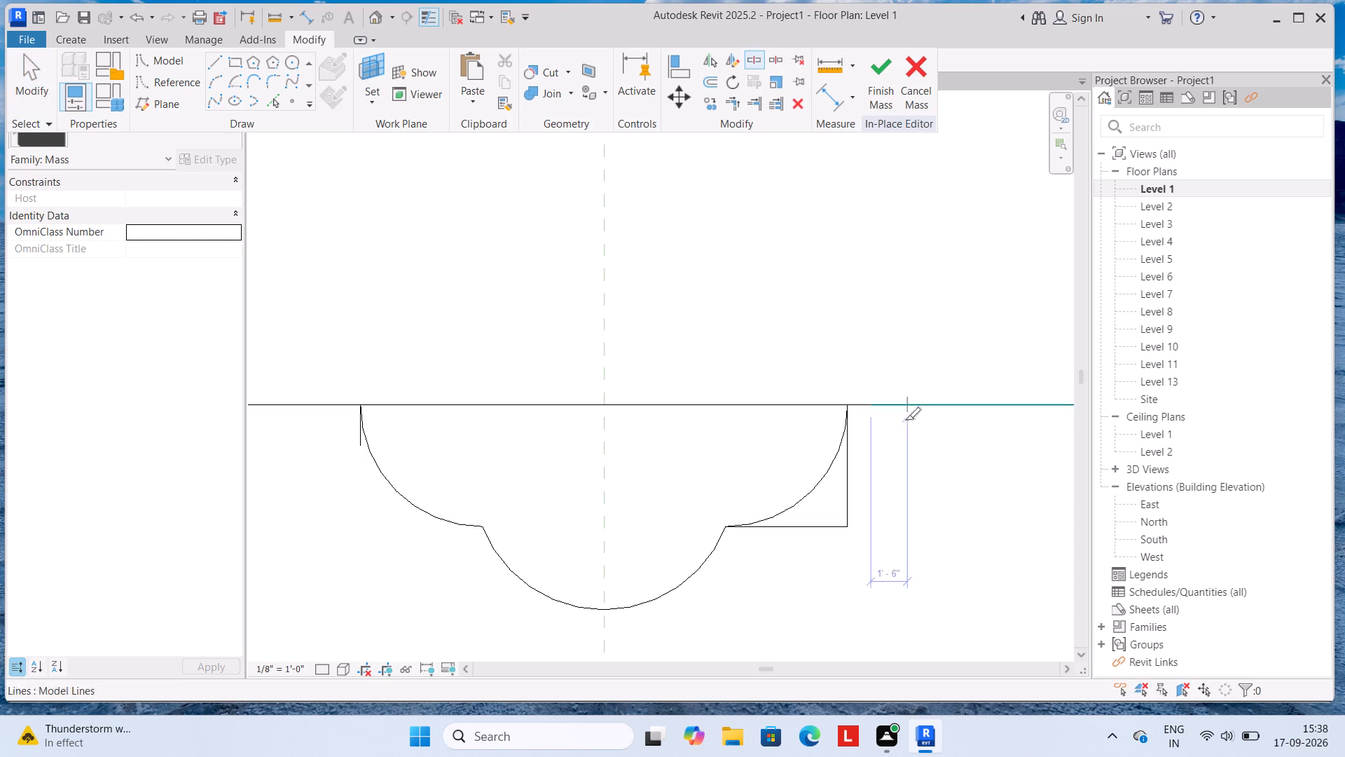
click(843, 444)
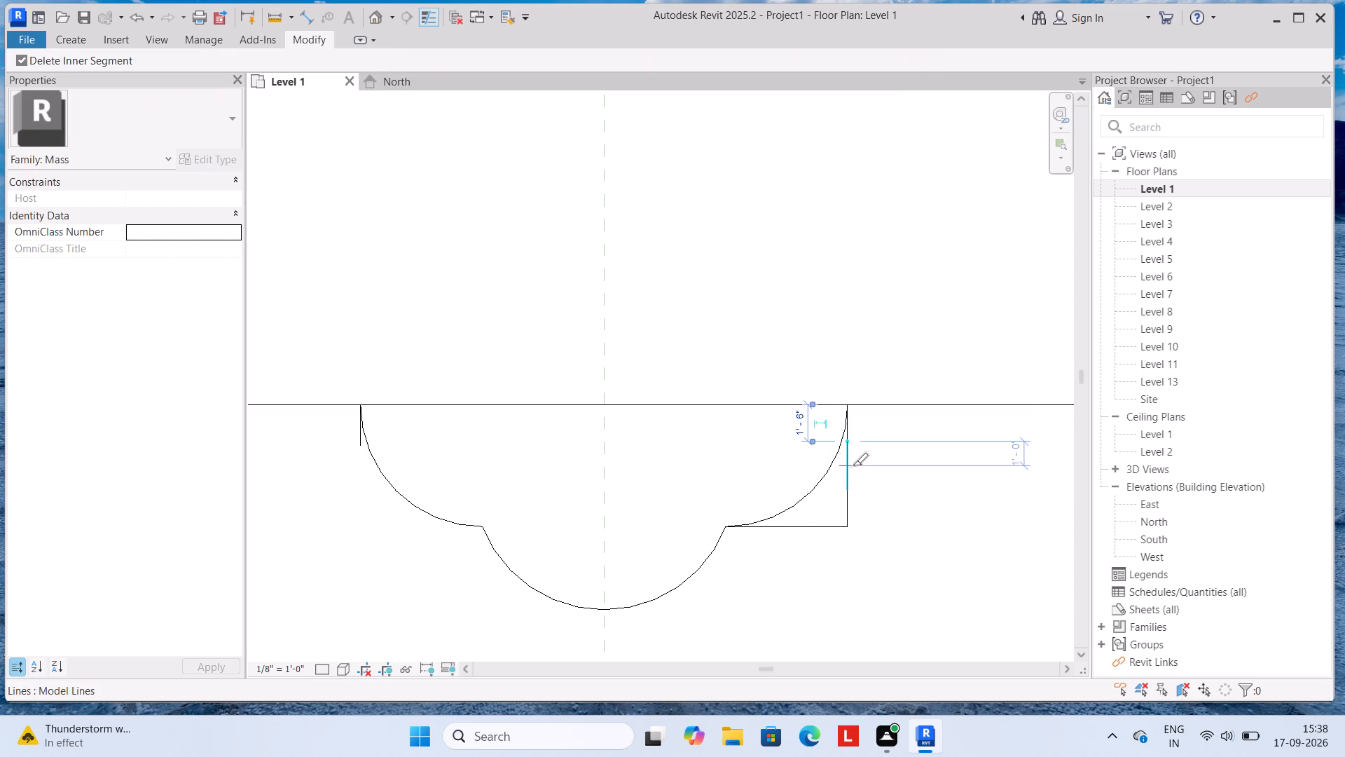
click(764, 530)
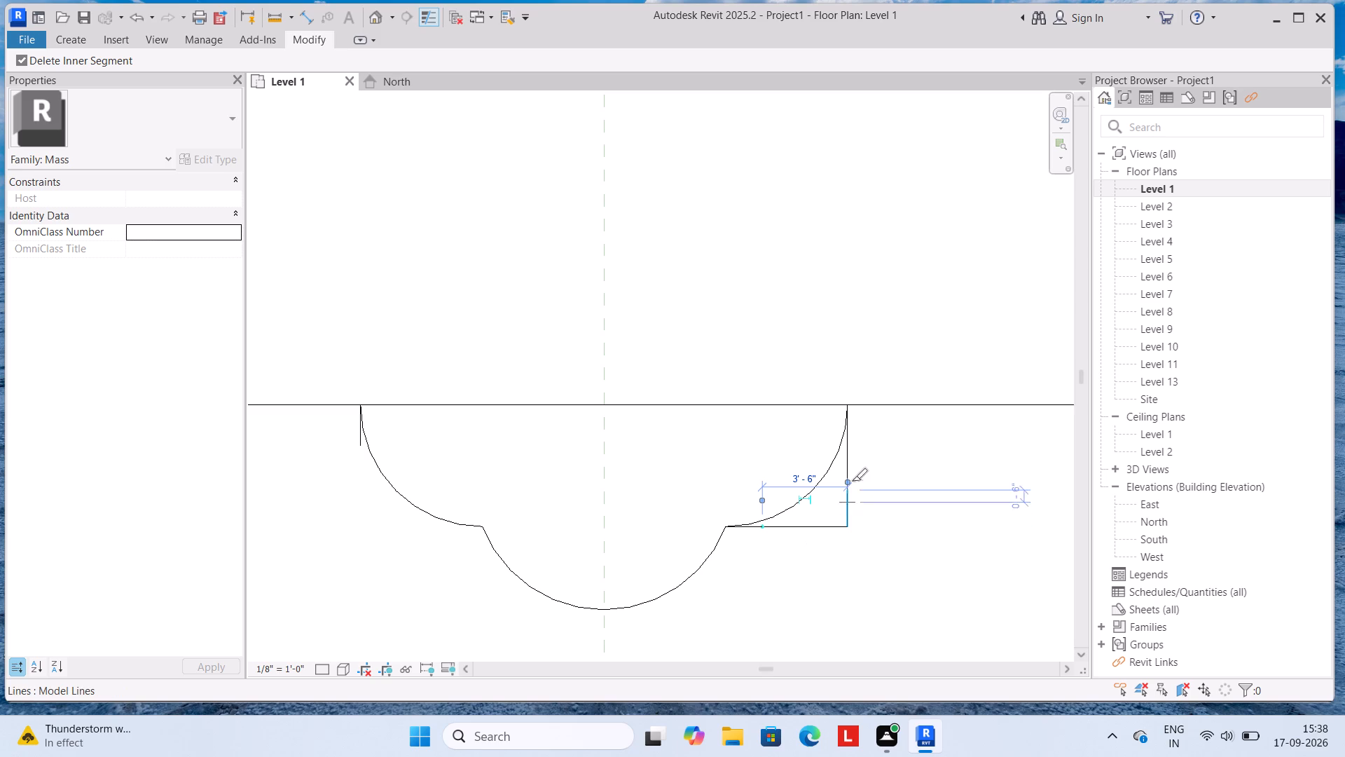
drag(847, 416, 852, 426)
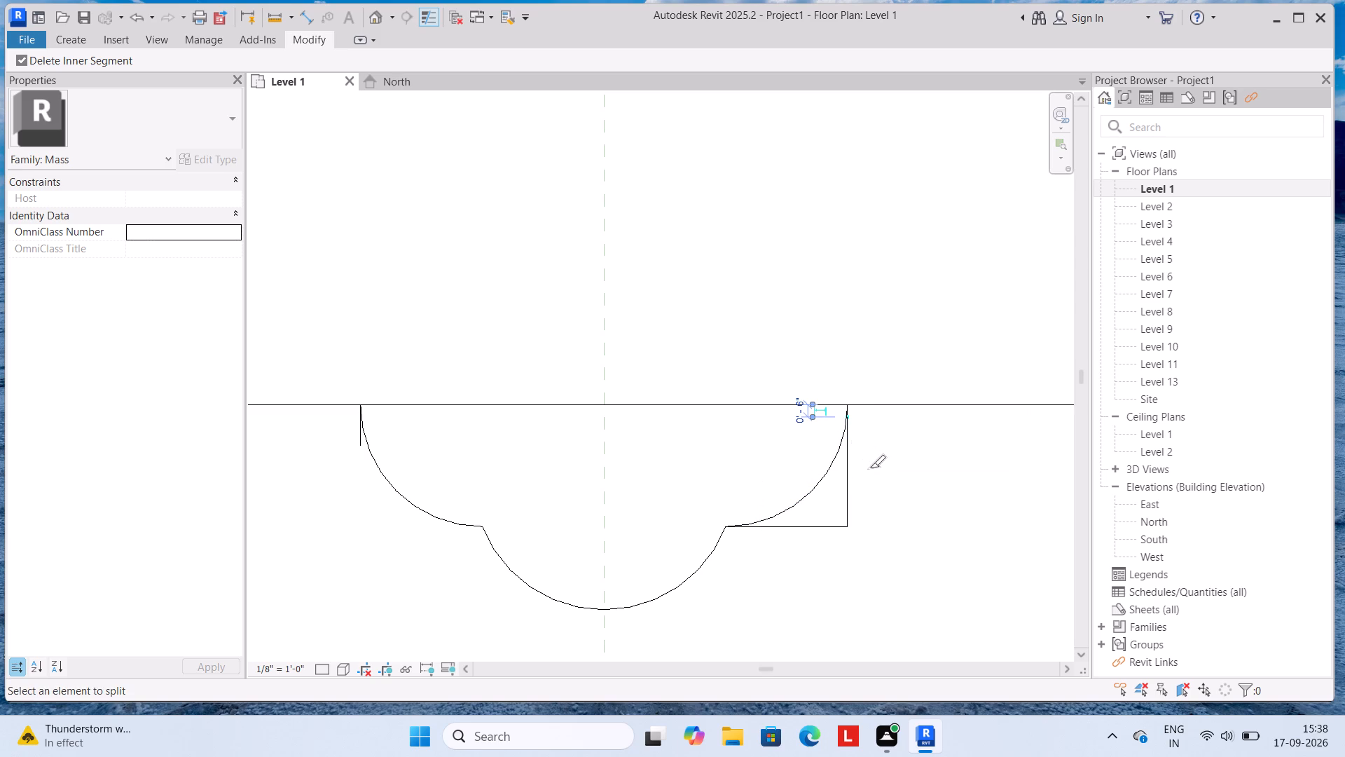
key(Escape)
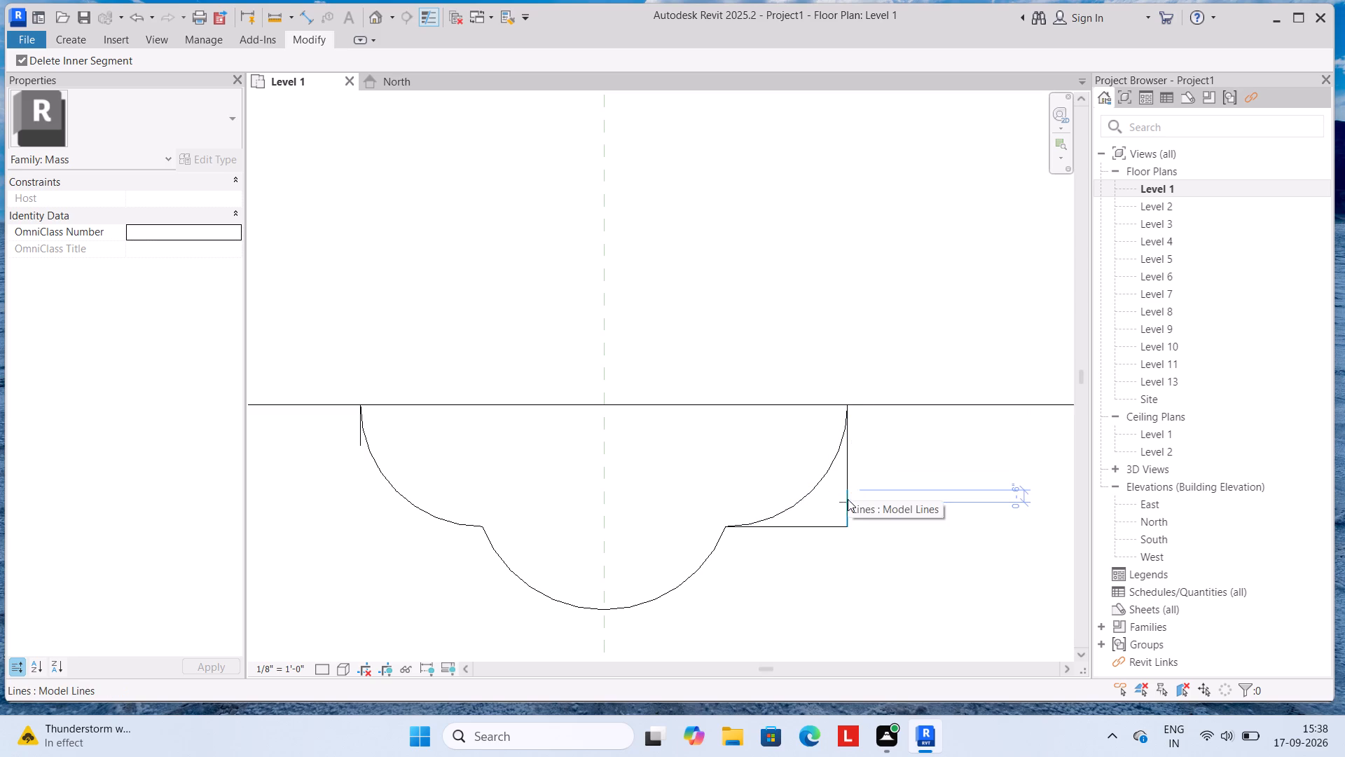
key(Escape)
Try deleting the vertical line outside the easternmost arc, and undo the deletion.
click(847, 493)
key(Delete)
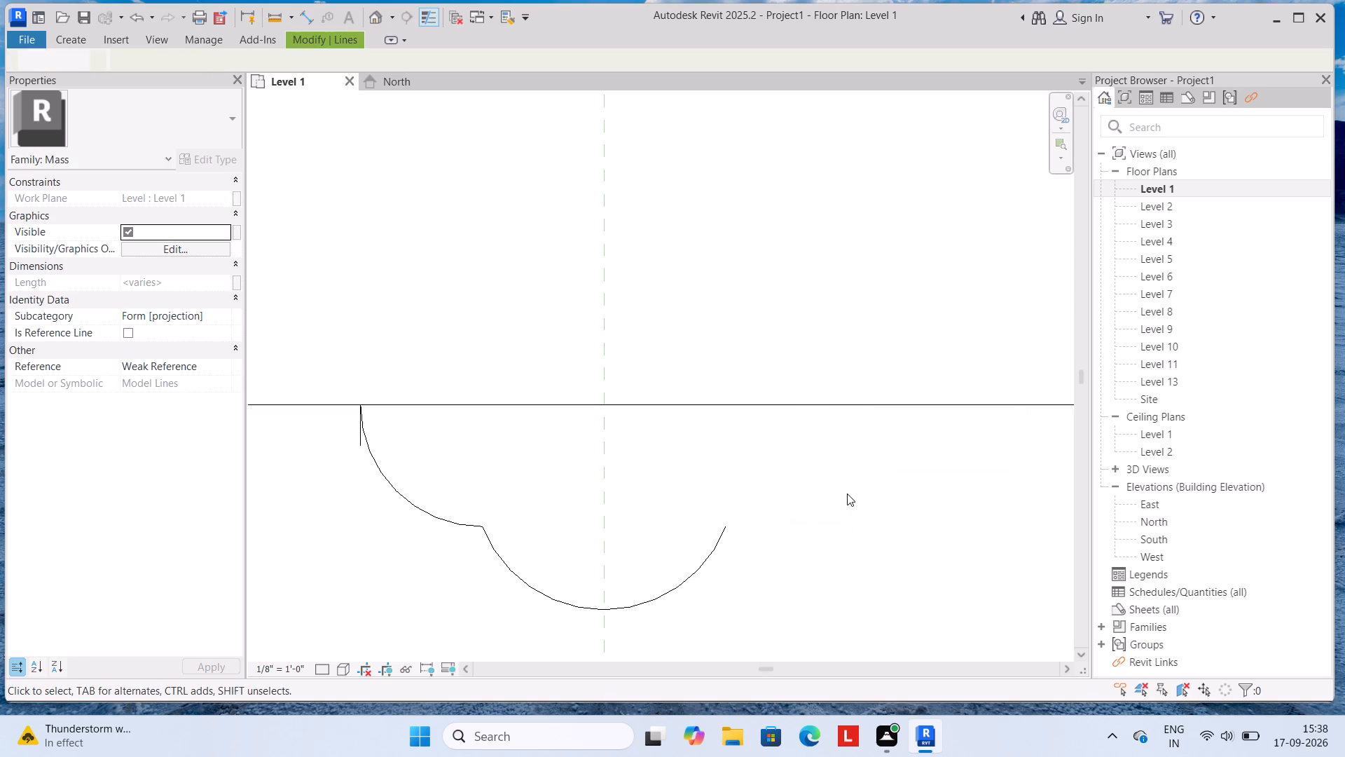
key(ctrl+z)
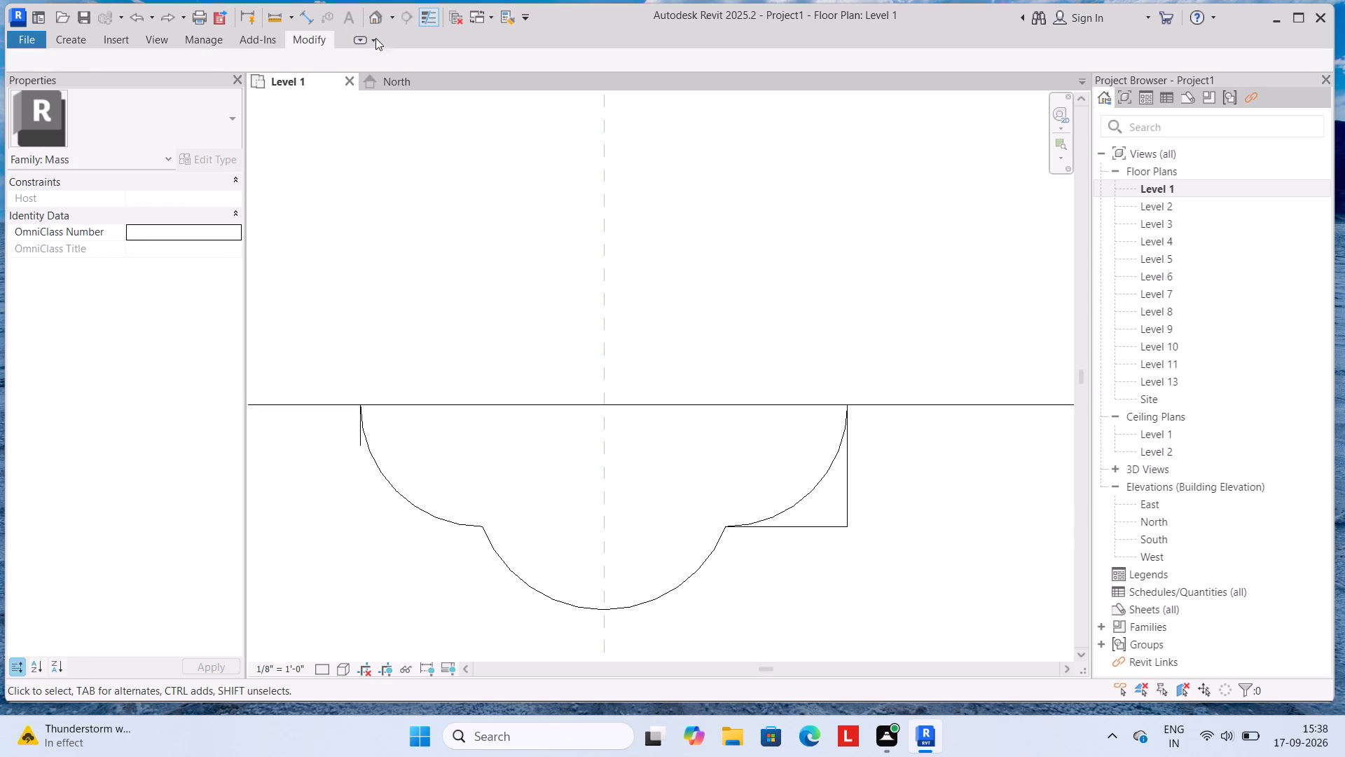
Split the vertical line outside the easternmost arc at its north end and about 1'-10" below the square's south edge.
click(301, 35)
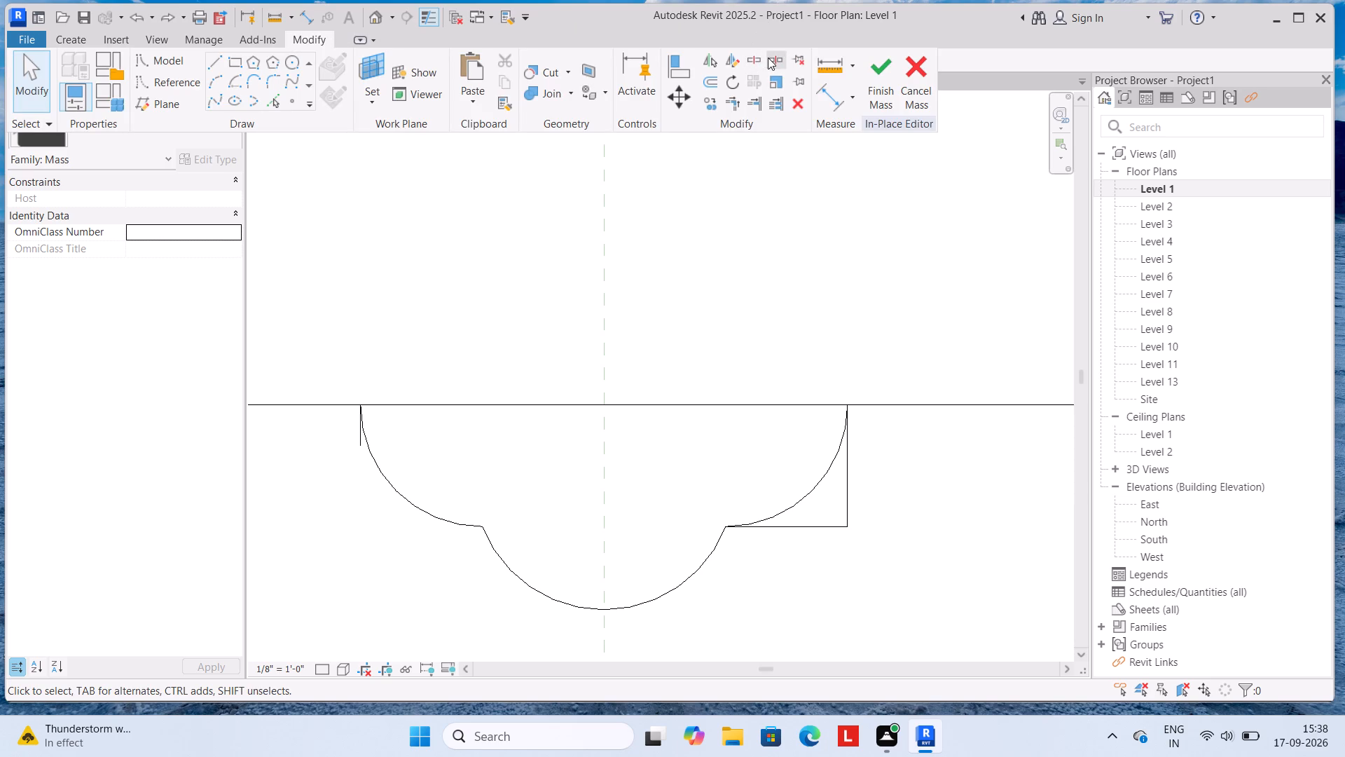
click(757, 59)
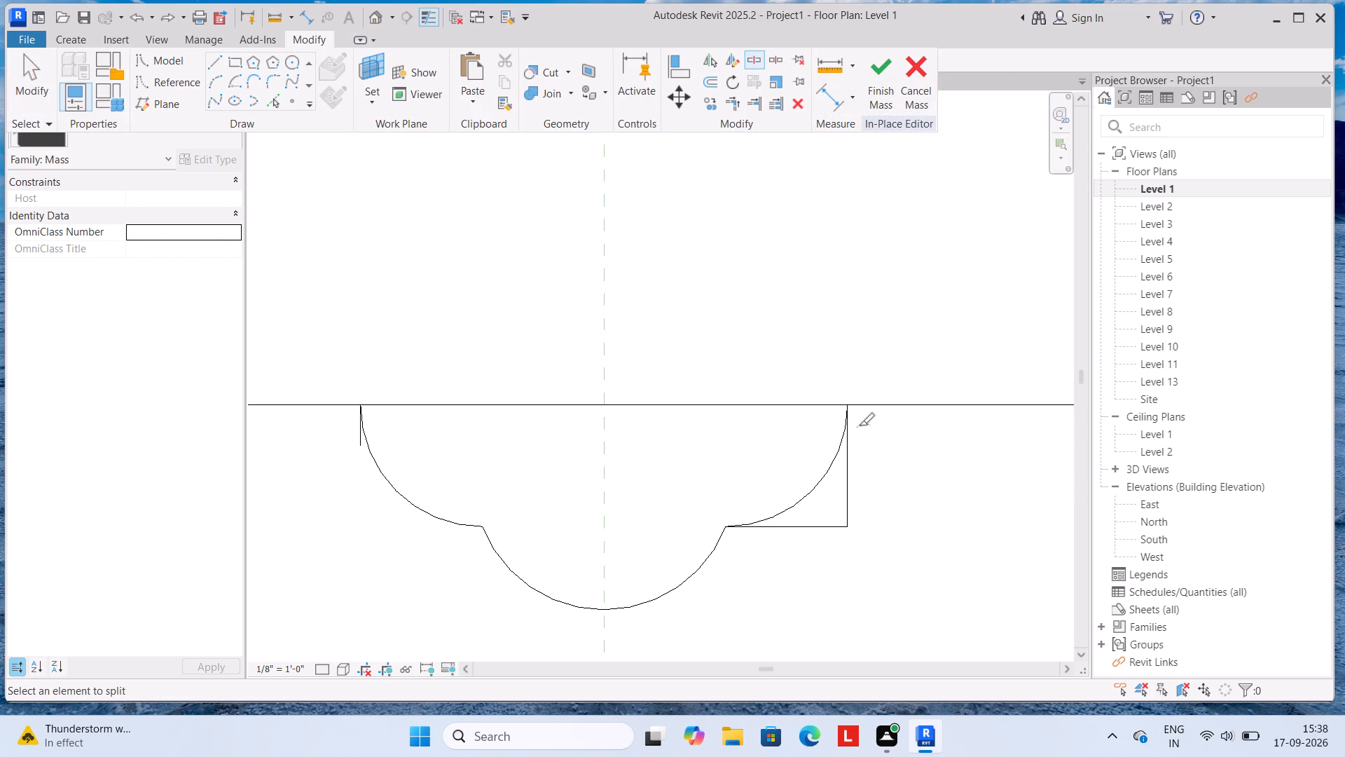
scroll(857, 429, up, 3)
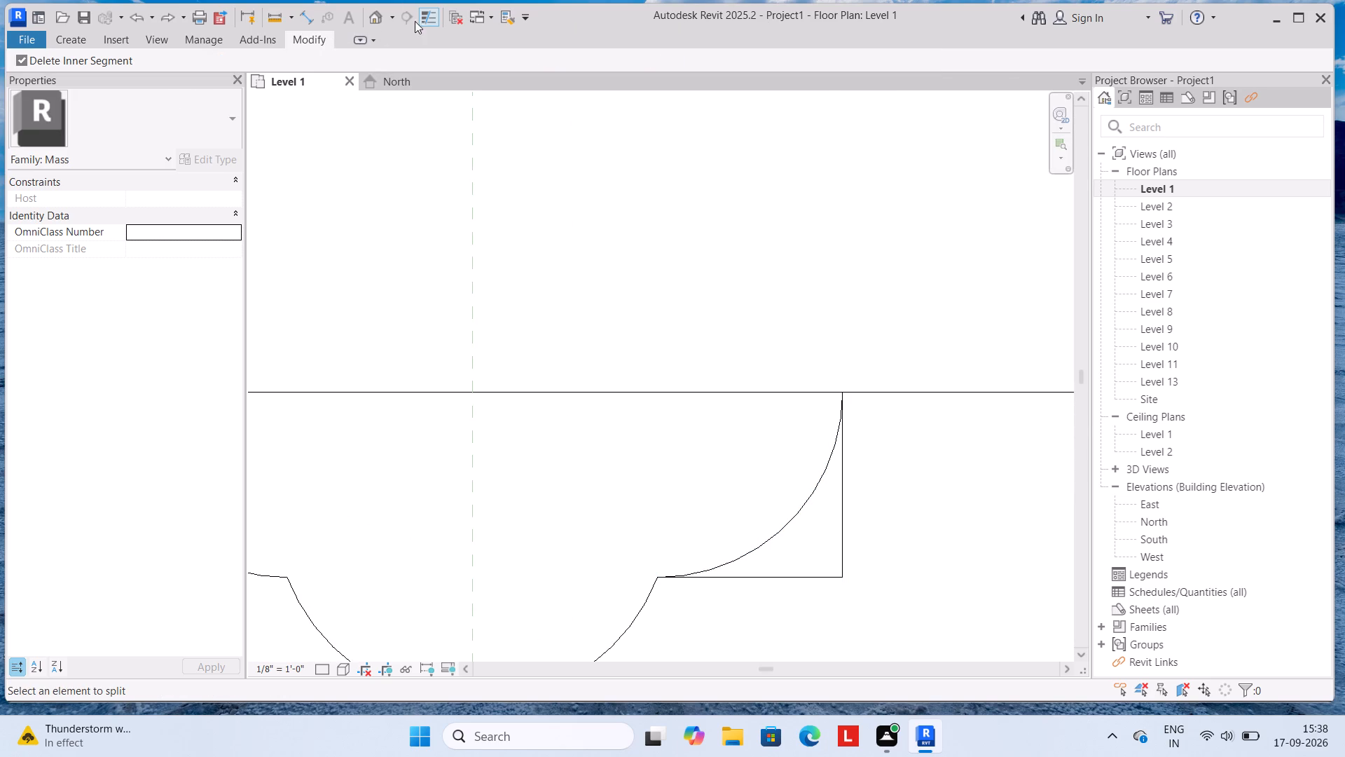
click(312, 39)
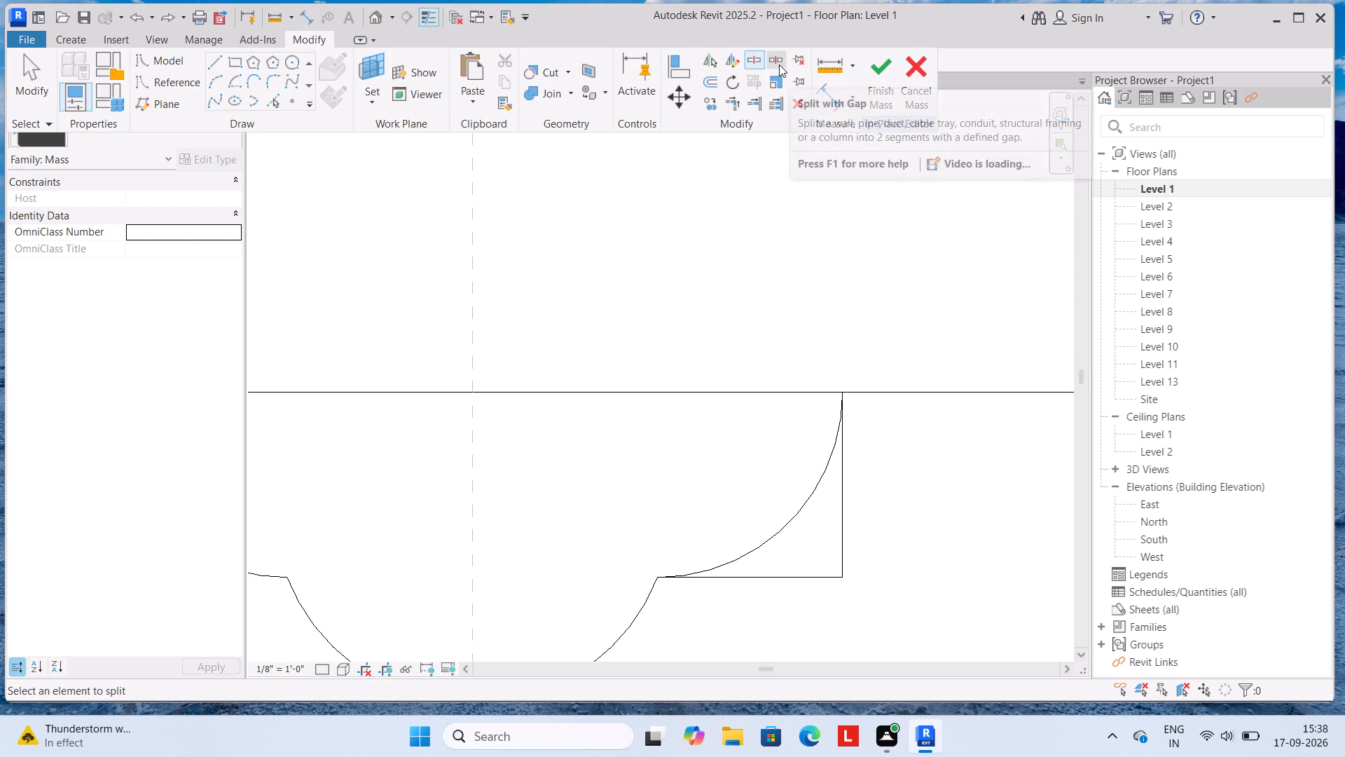
click(778, 62)
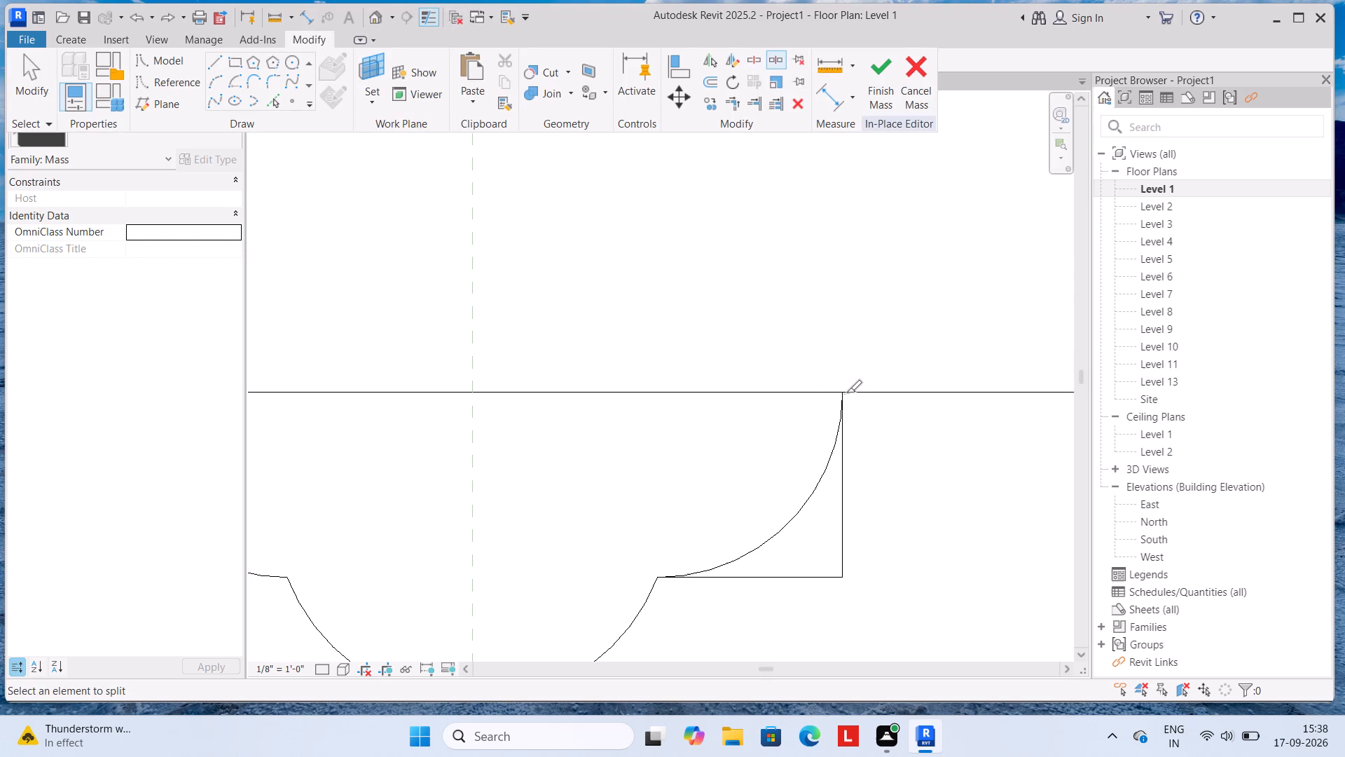
drag(843, 393, 843, 419)
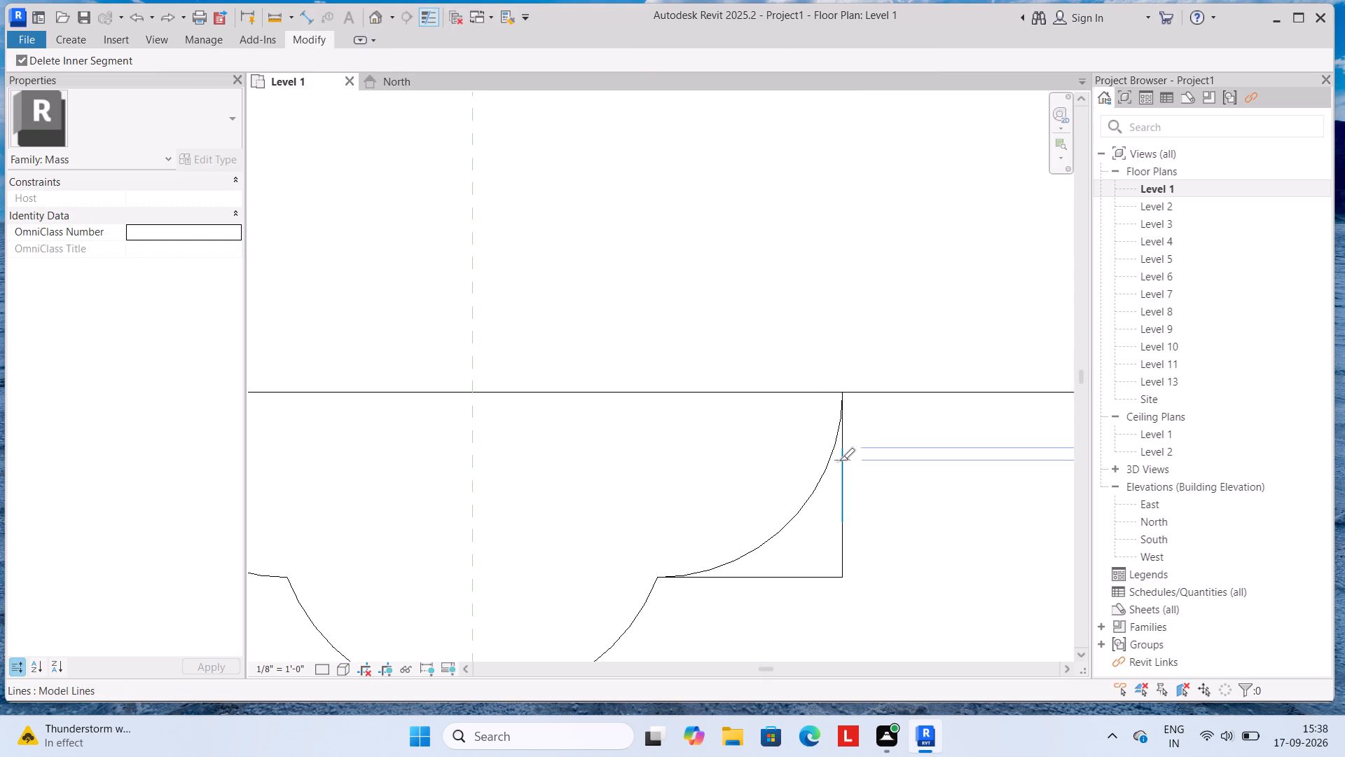
click(839, 461)
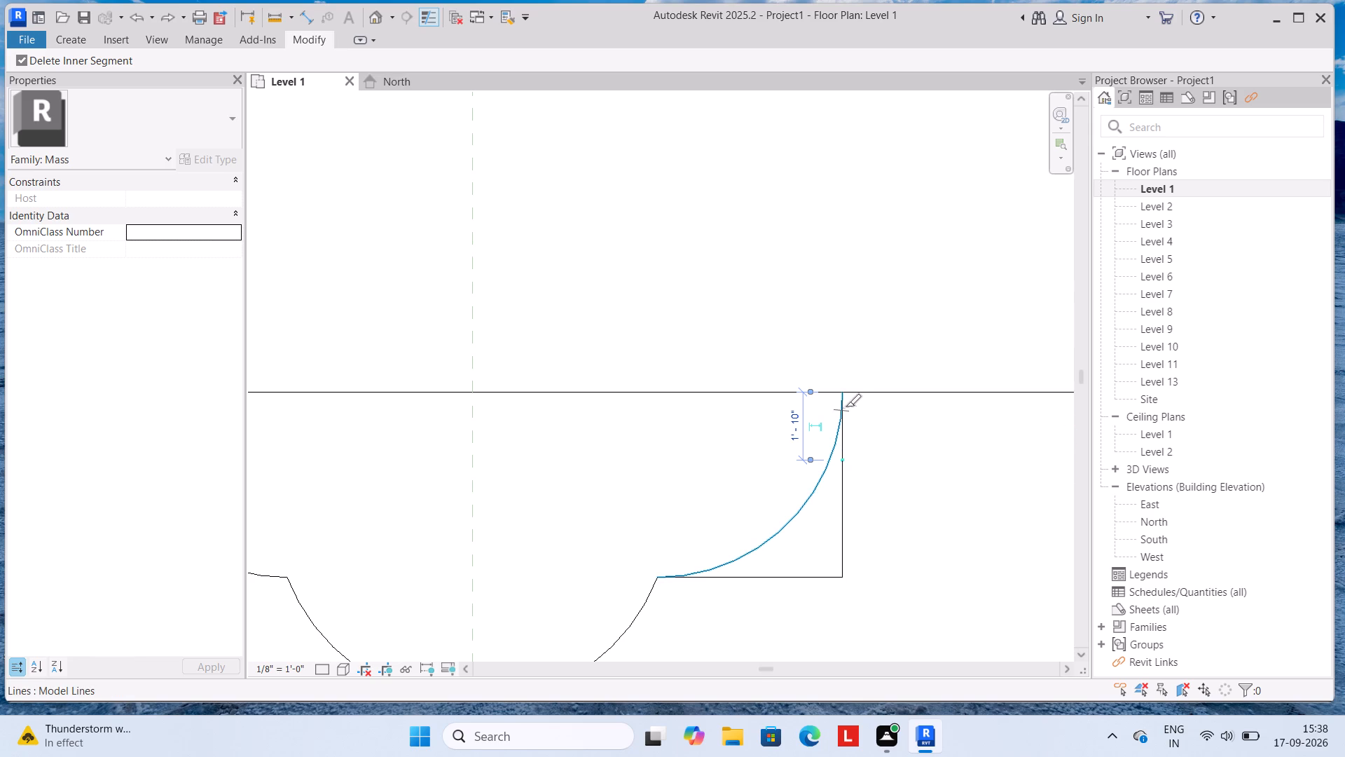
click(842, 393)
click(846, 437)
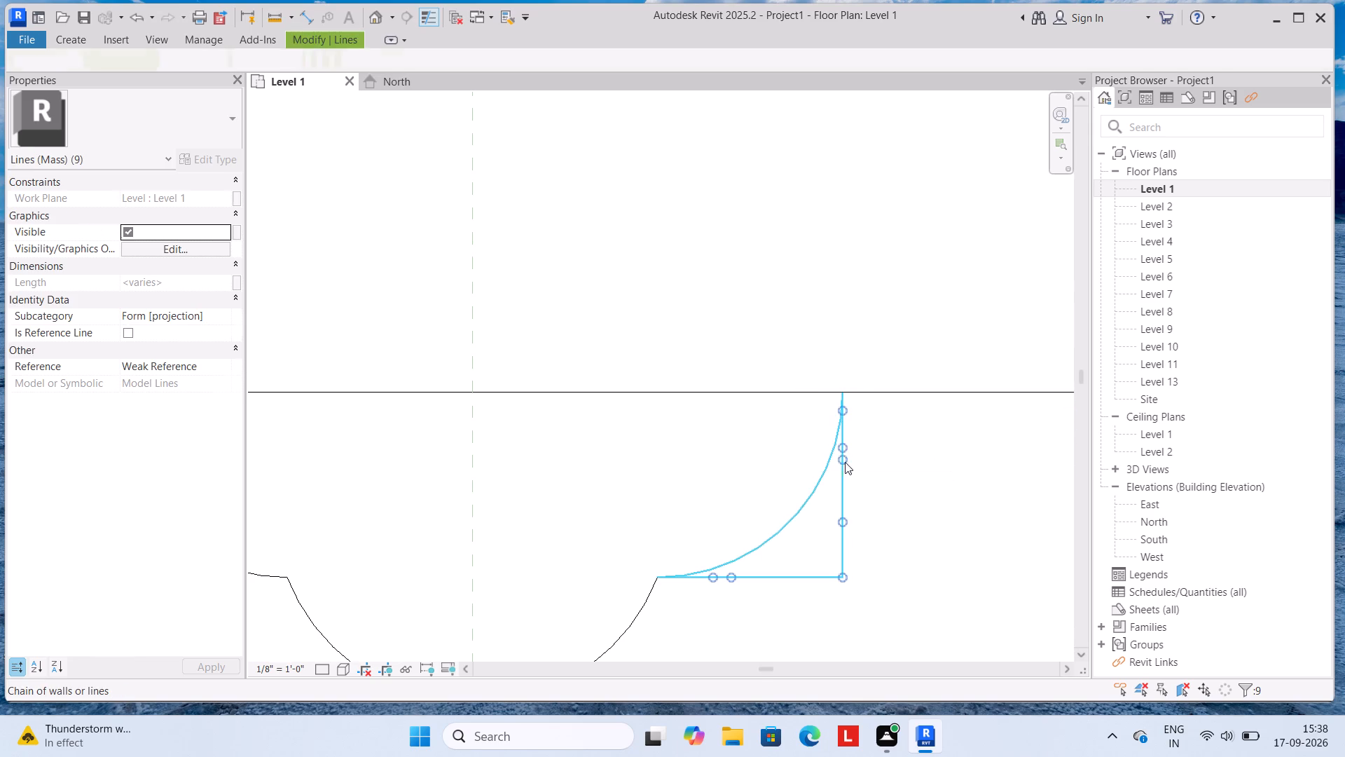
key(Escape)
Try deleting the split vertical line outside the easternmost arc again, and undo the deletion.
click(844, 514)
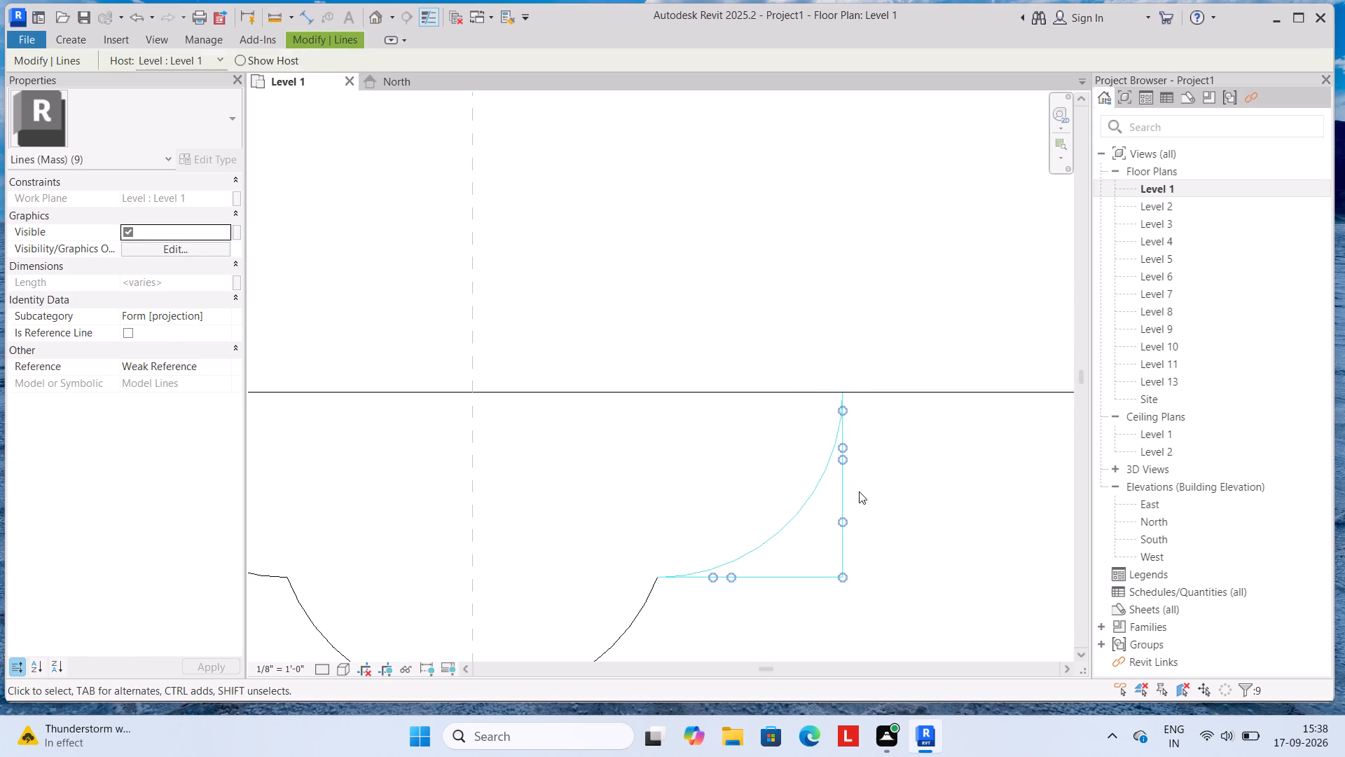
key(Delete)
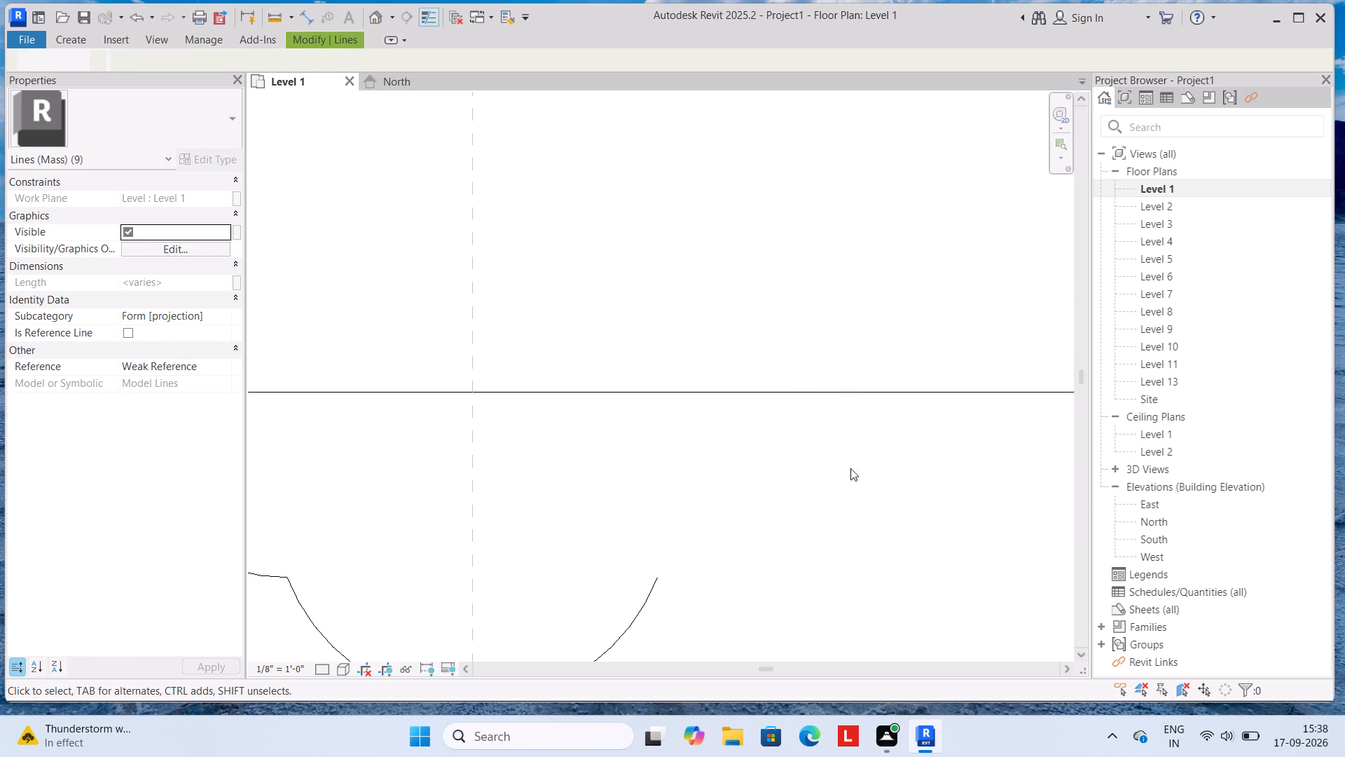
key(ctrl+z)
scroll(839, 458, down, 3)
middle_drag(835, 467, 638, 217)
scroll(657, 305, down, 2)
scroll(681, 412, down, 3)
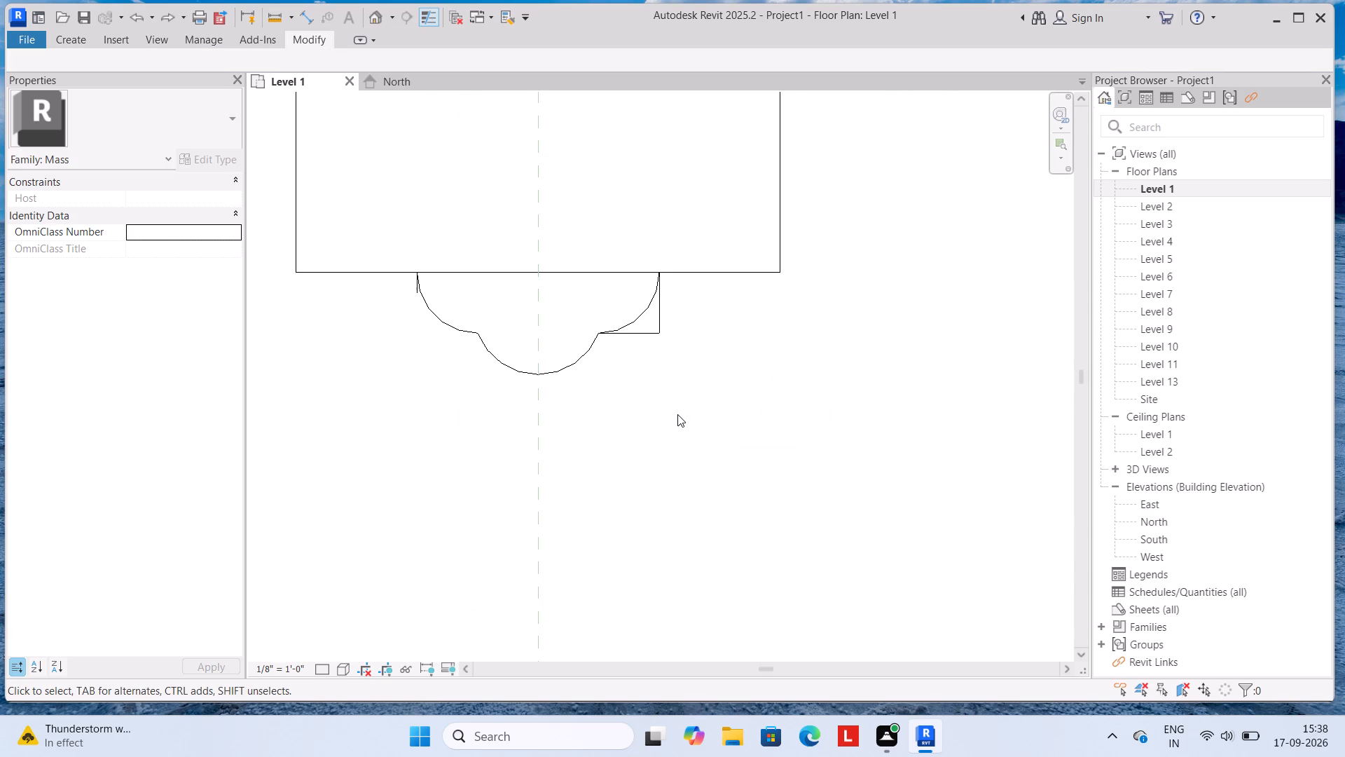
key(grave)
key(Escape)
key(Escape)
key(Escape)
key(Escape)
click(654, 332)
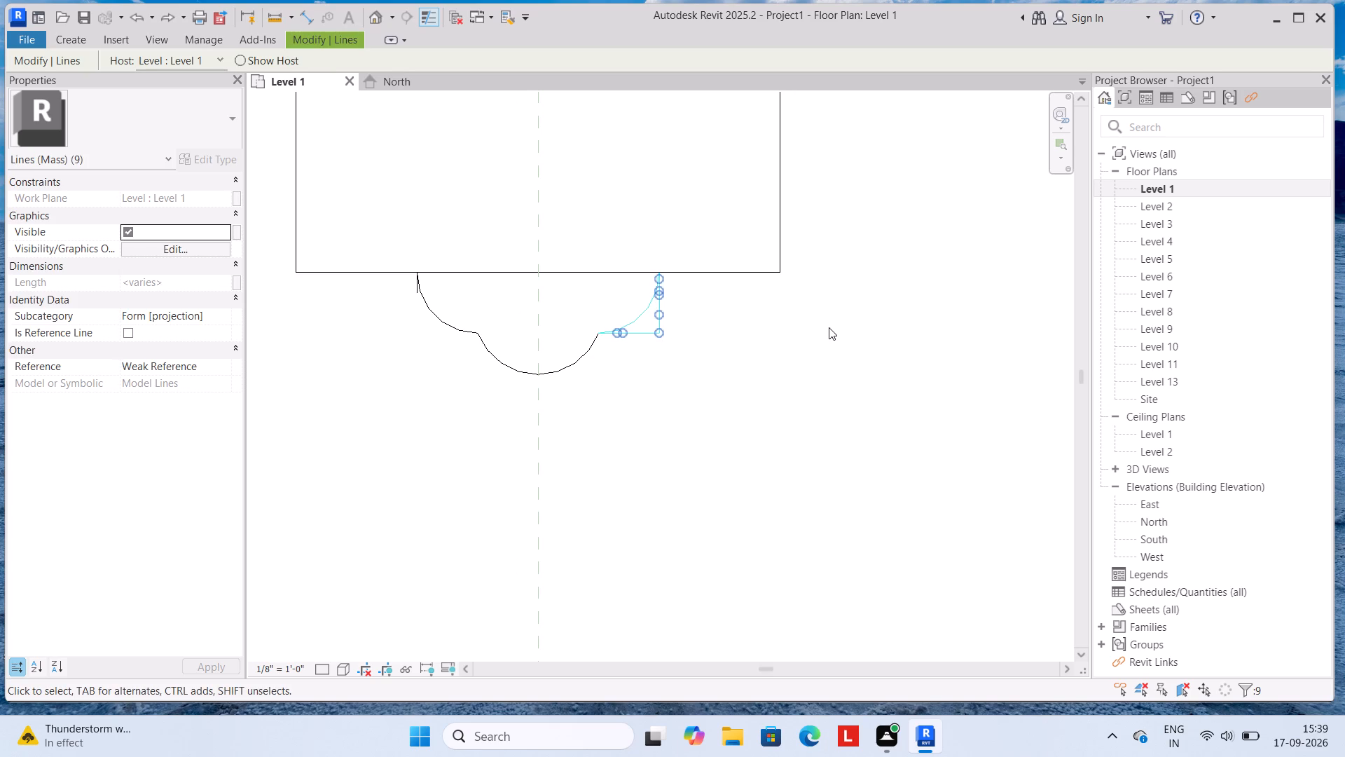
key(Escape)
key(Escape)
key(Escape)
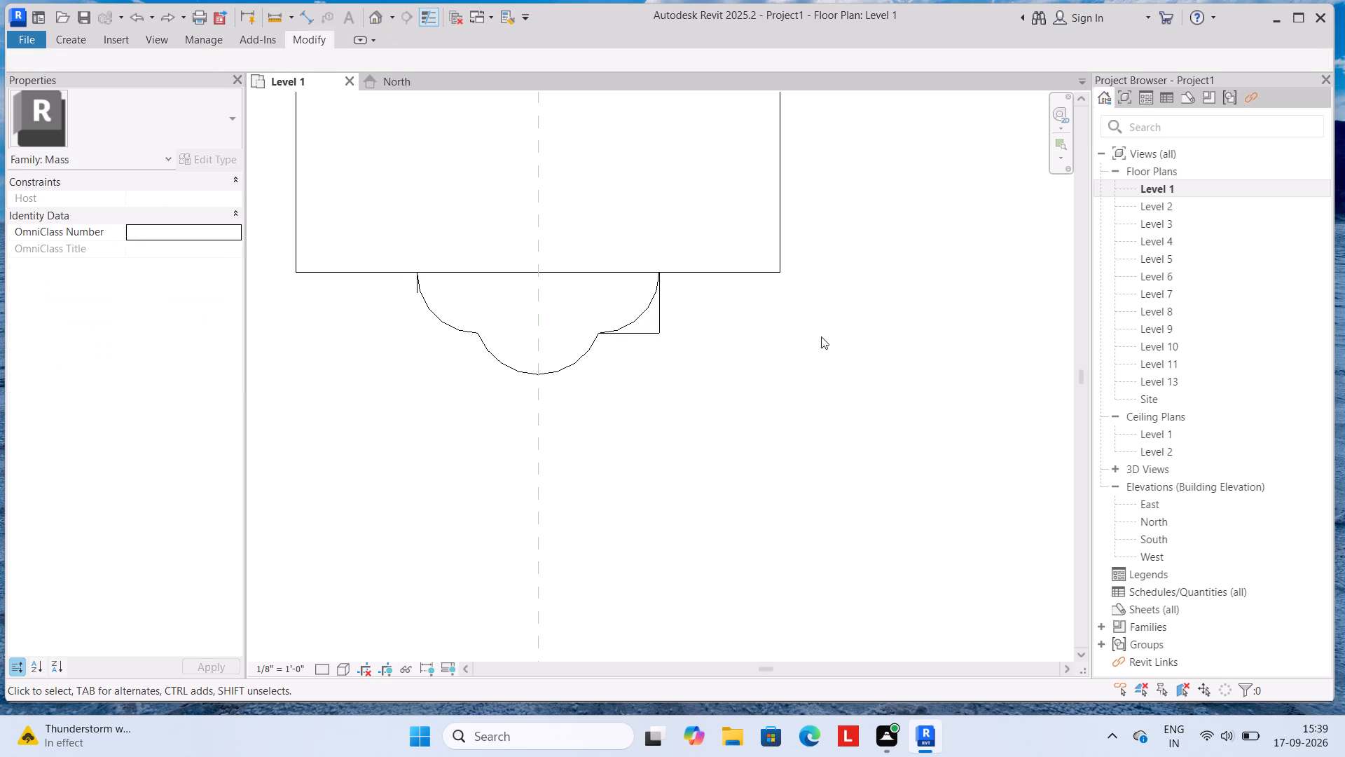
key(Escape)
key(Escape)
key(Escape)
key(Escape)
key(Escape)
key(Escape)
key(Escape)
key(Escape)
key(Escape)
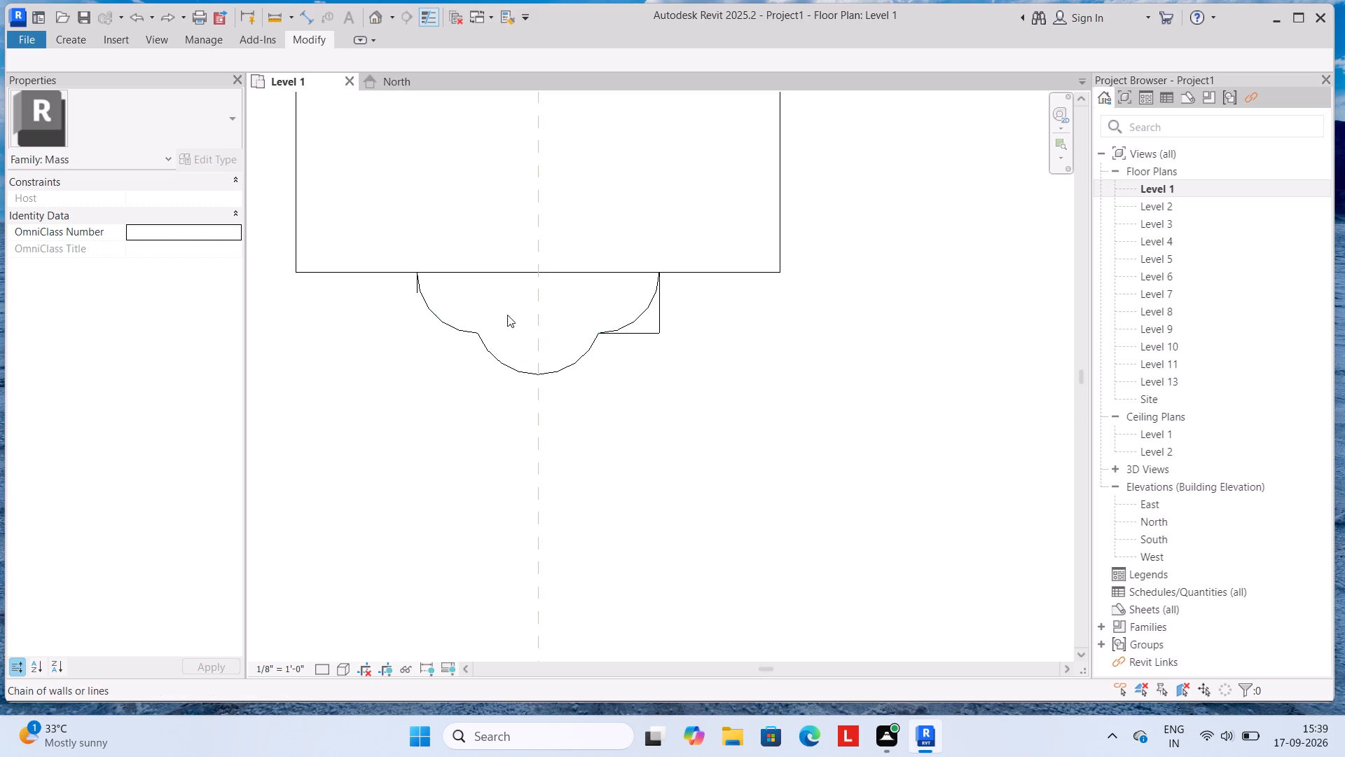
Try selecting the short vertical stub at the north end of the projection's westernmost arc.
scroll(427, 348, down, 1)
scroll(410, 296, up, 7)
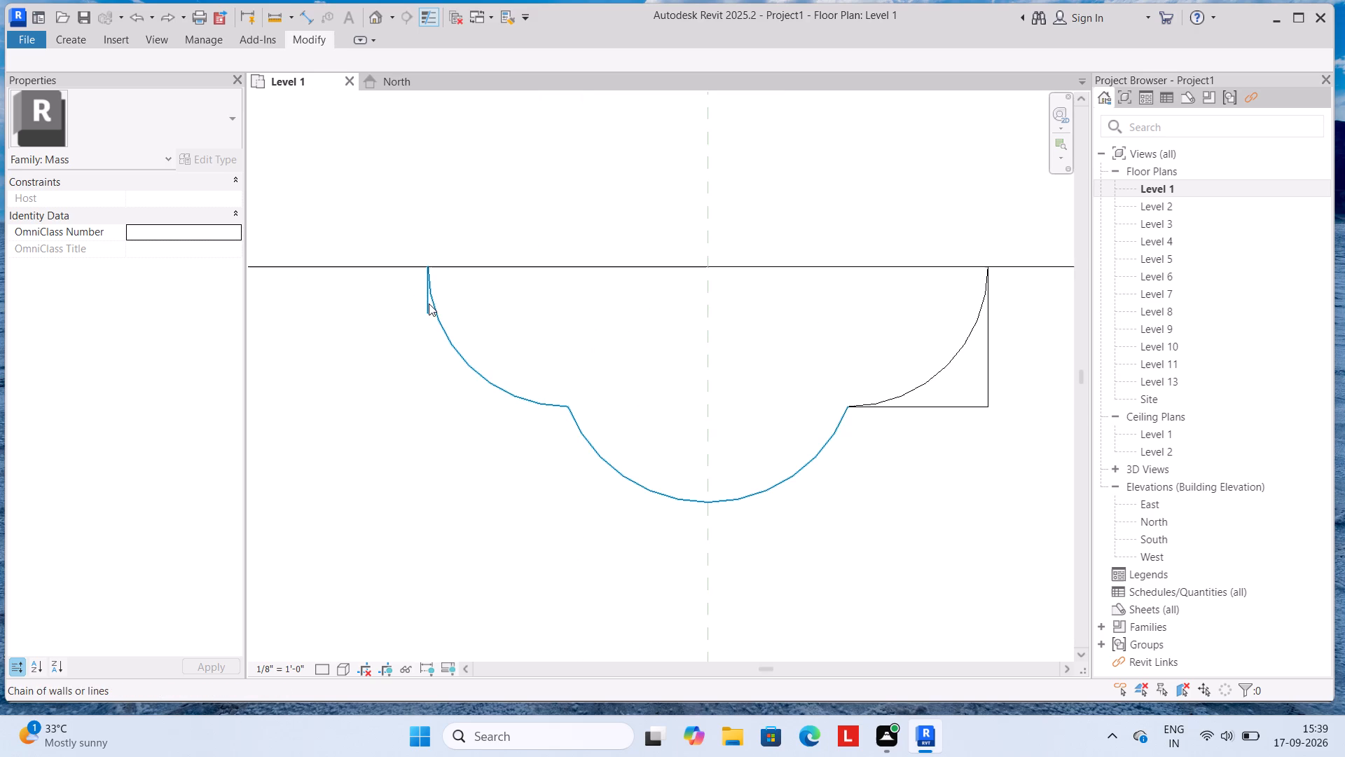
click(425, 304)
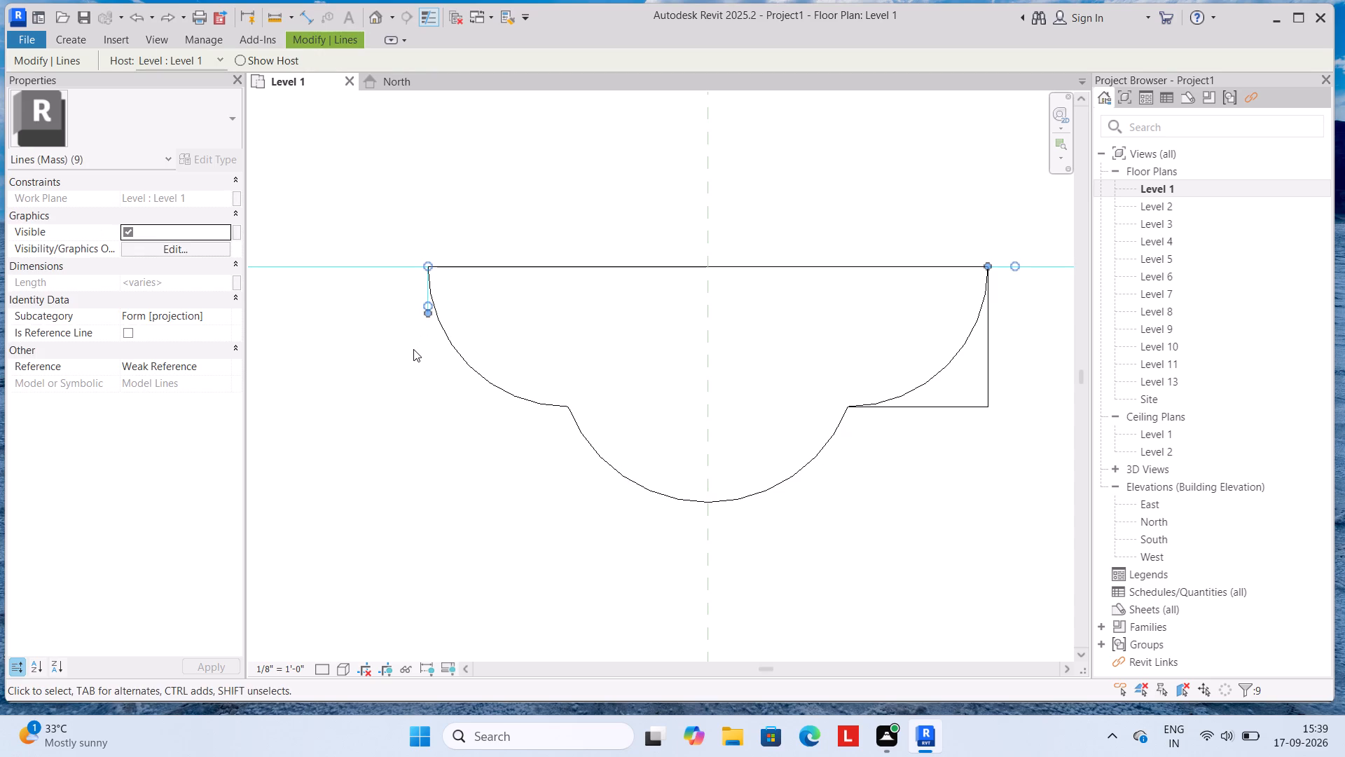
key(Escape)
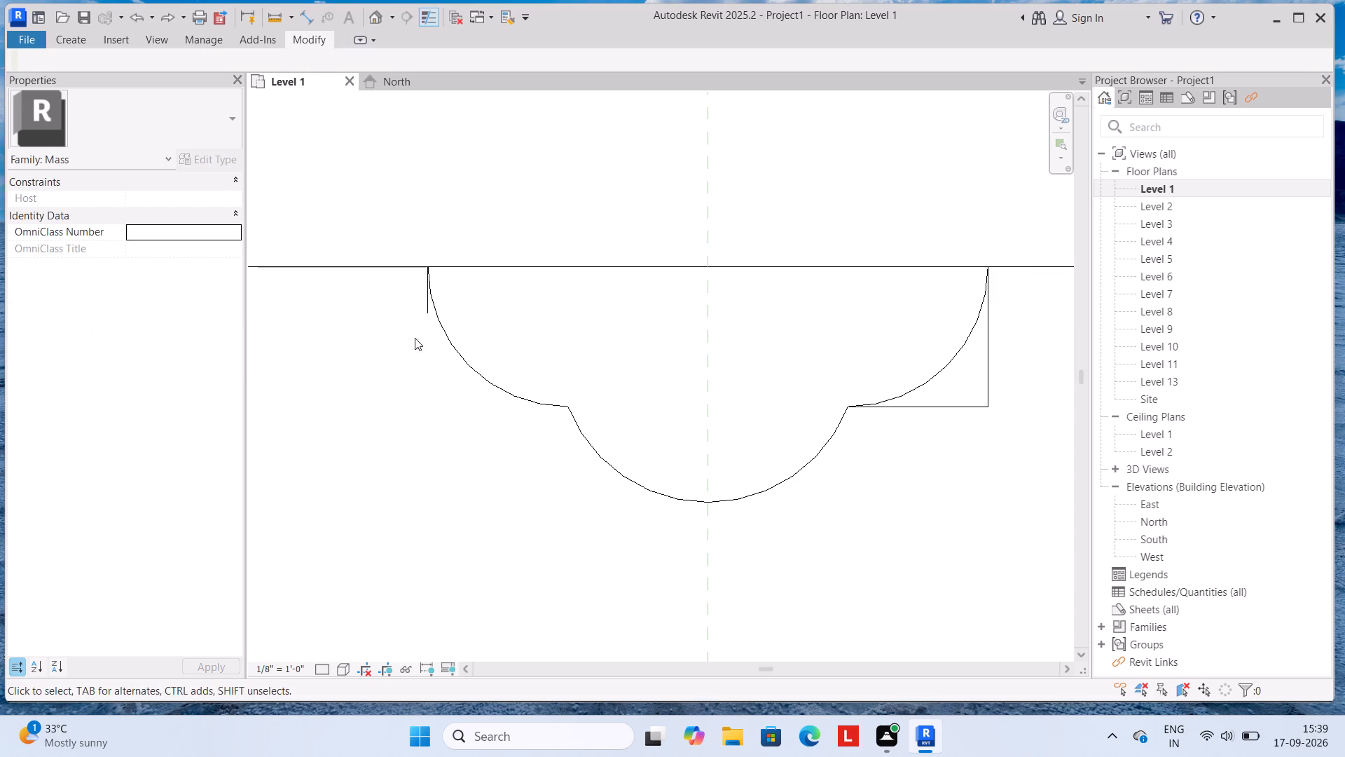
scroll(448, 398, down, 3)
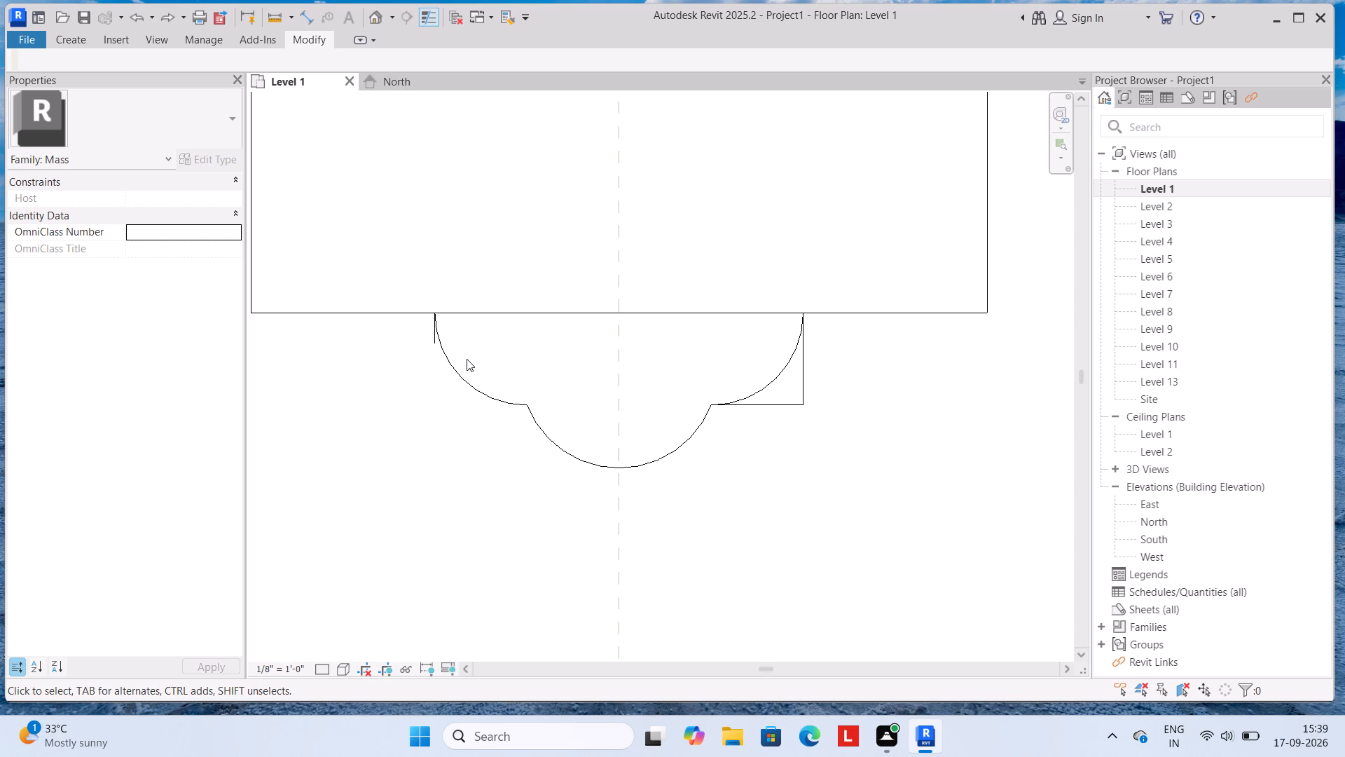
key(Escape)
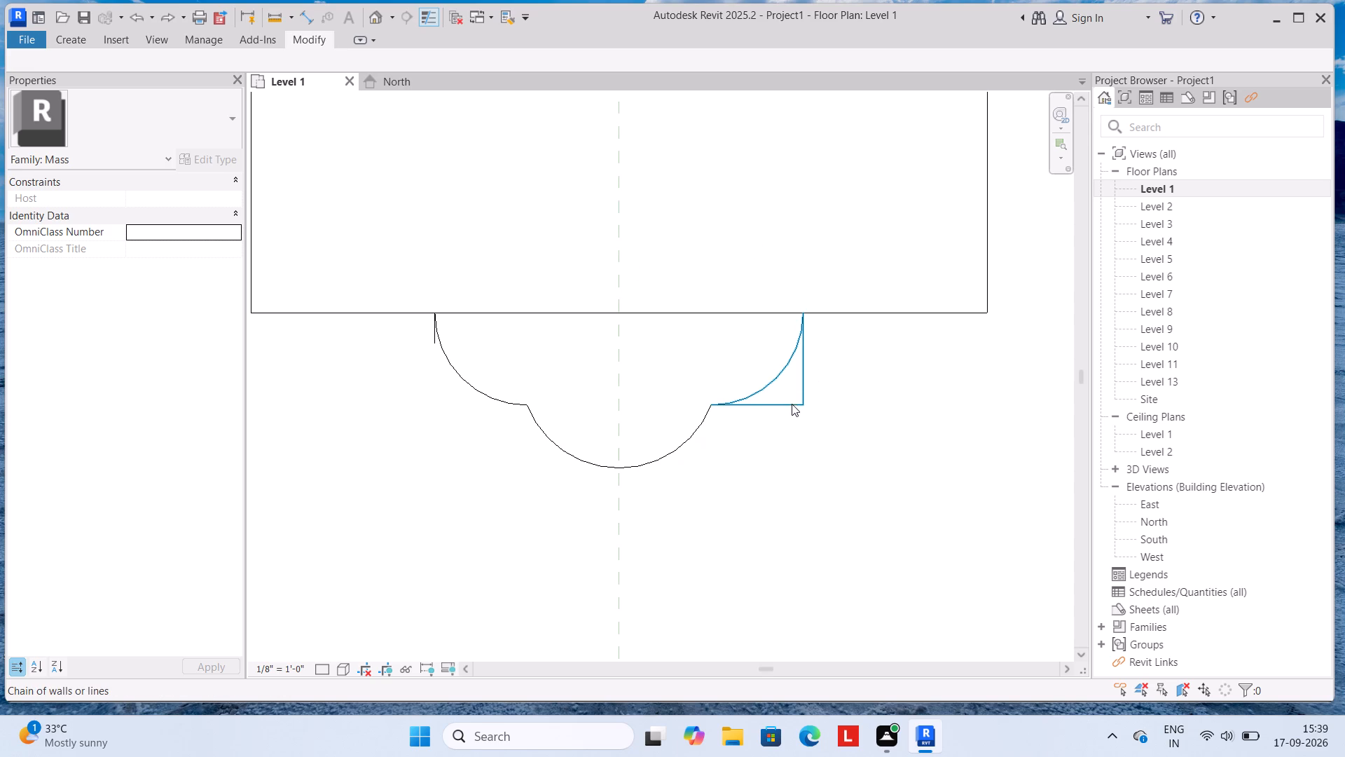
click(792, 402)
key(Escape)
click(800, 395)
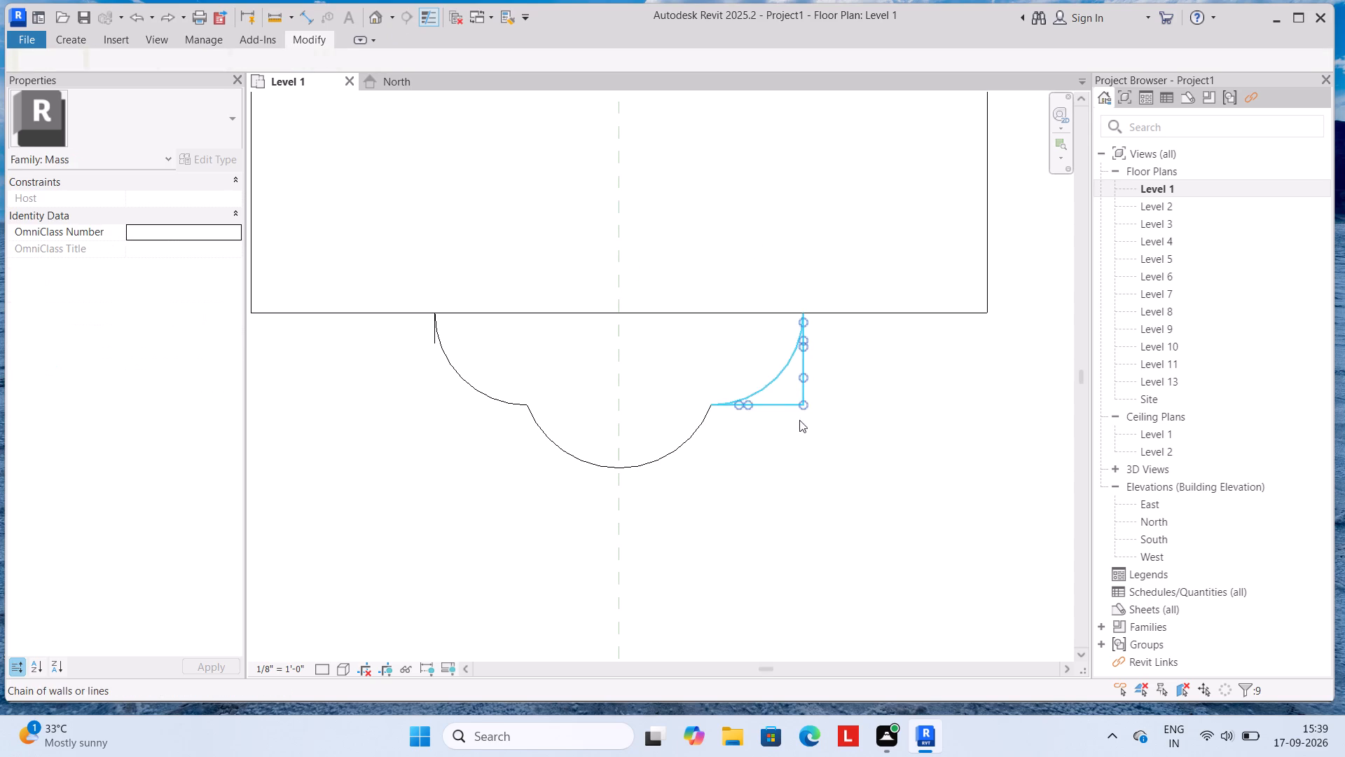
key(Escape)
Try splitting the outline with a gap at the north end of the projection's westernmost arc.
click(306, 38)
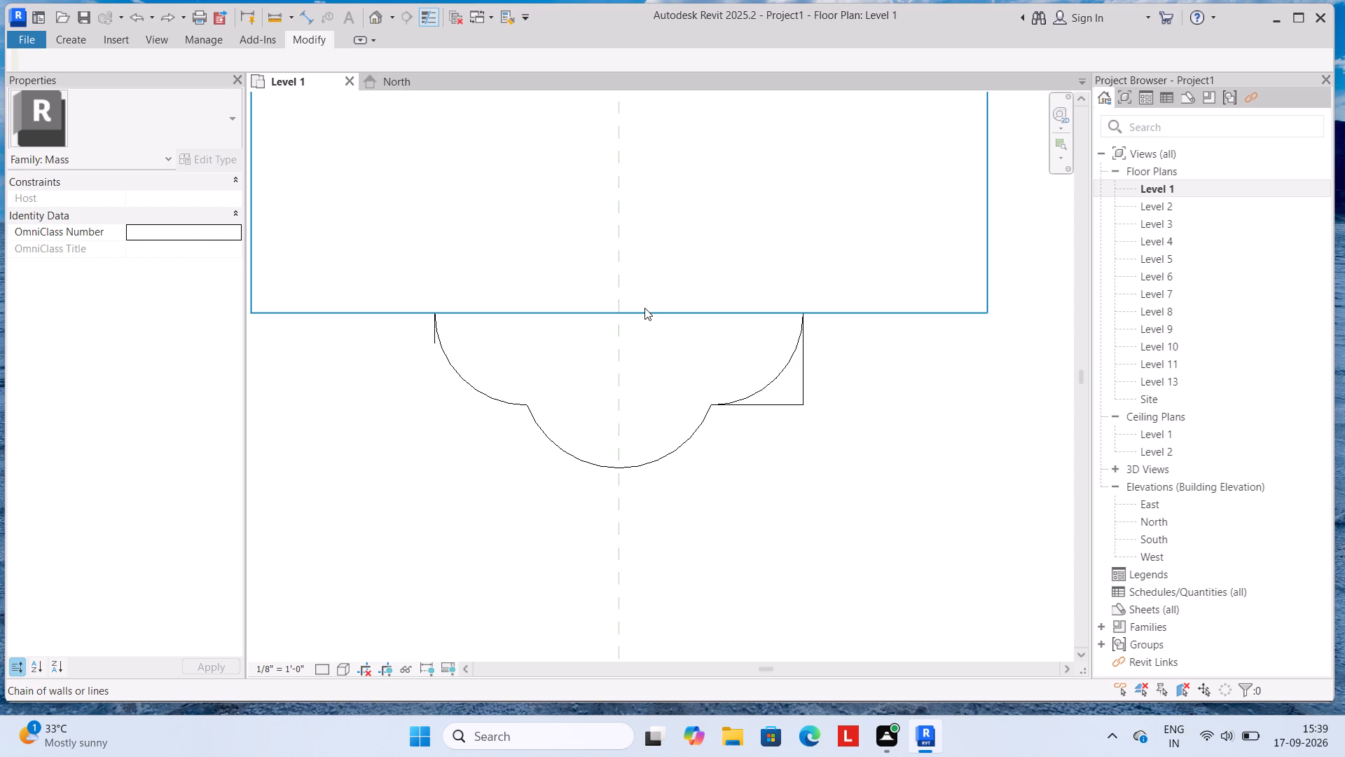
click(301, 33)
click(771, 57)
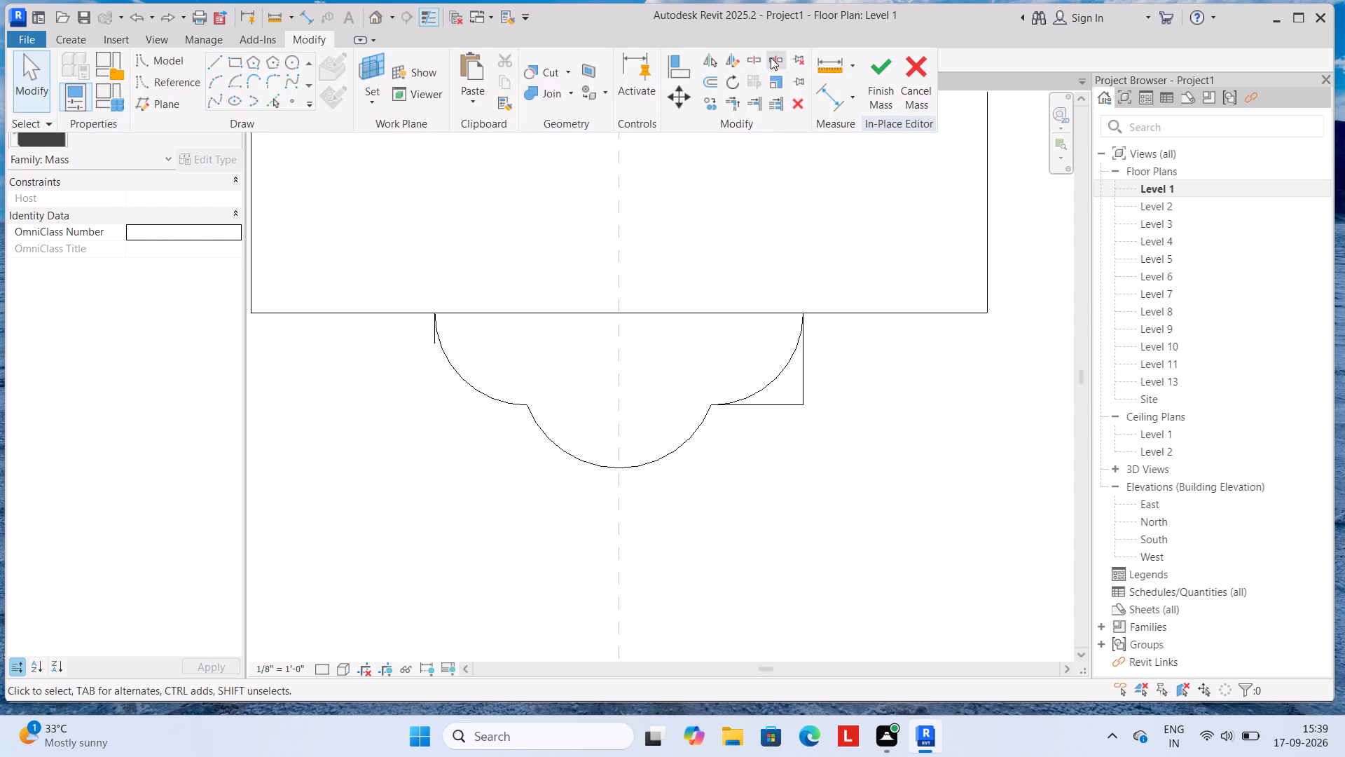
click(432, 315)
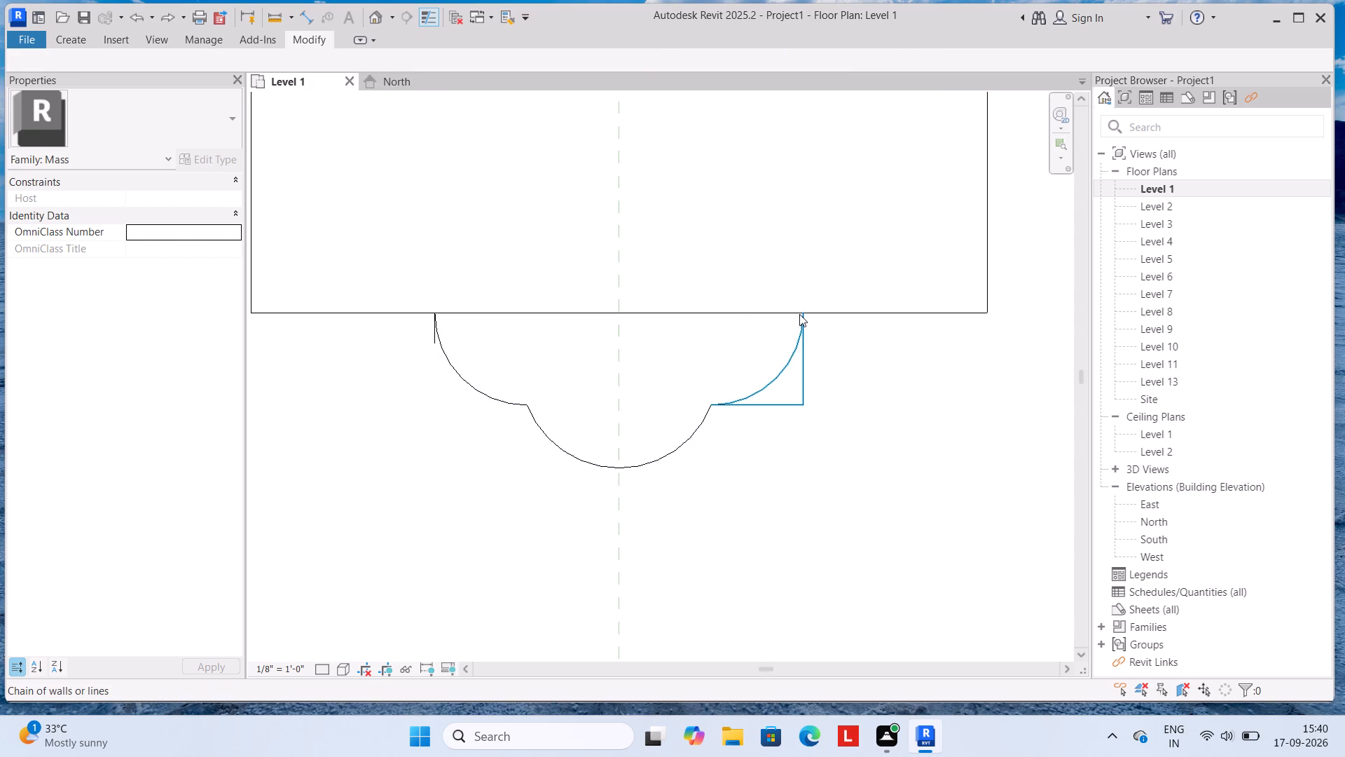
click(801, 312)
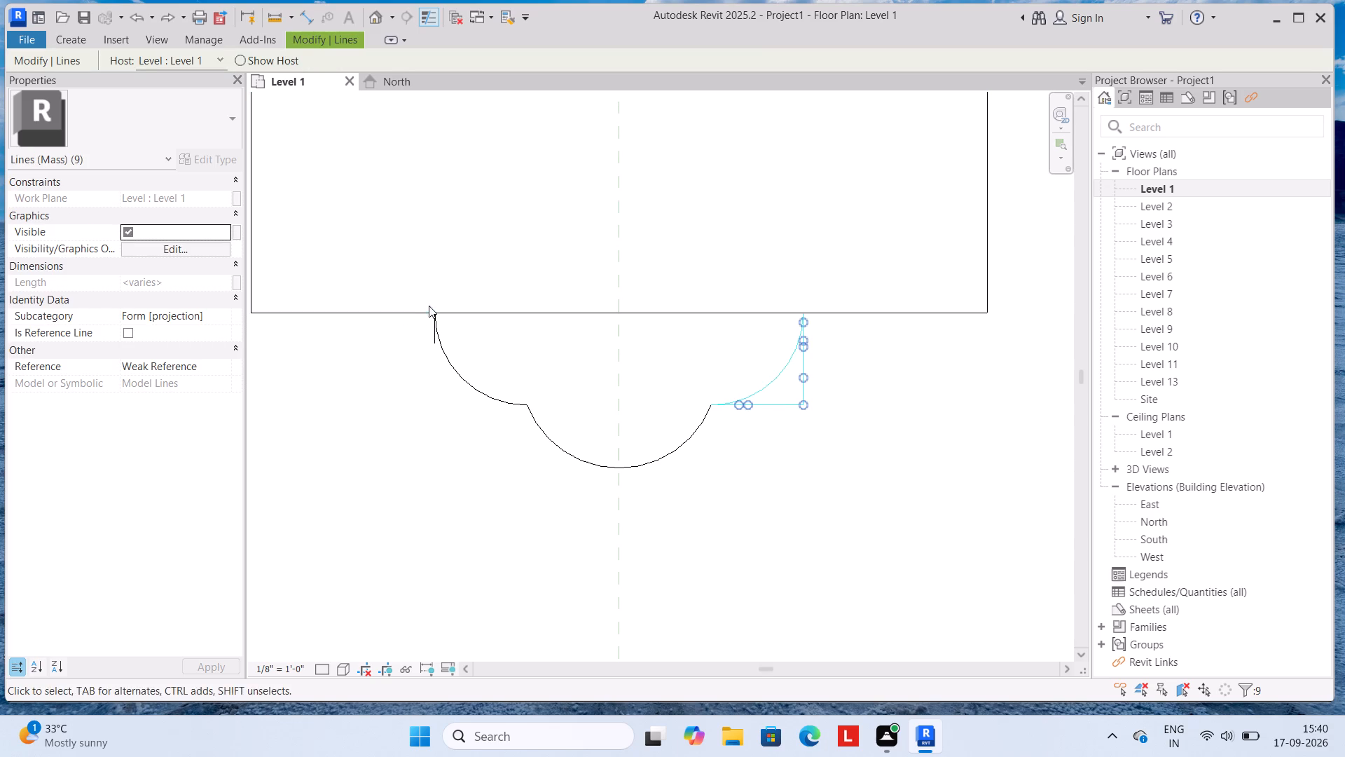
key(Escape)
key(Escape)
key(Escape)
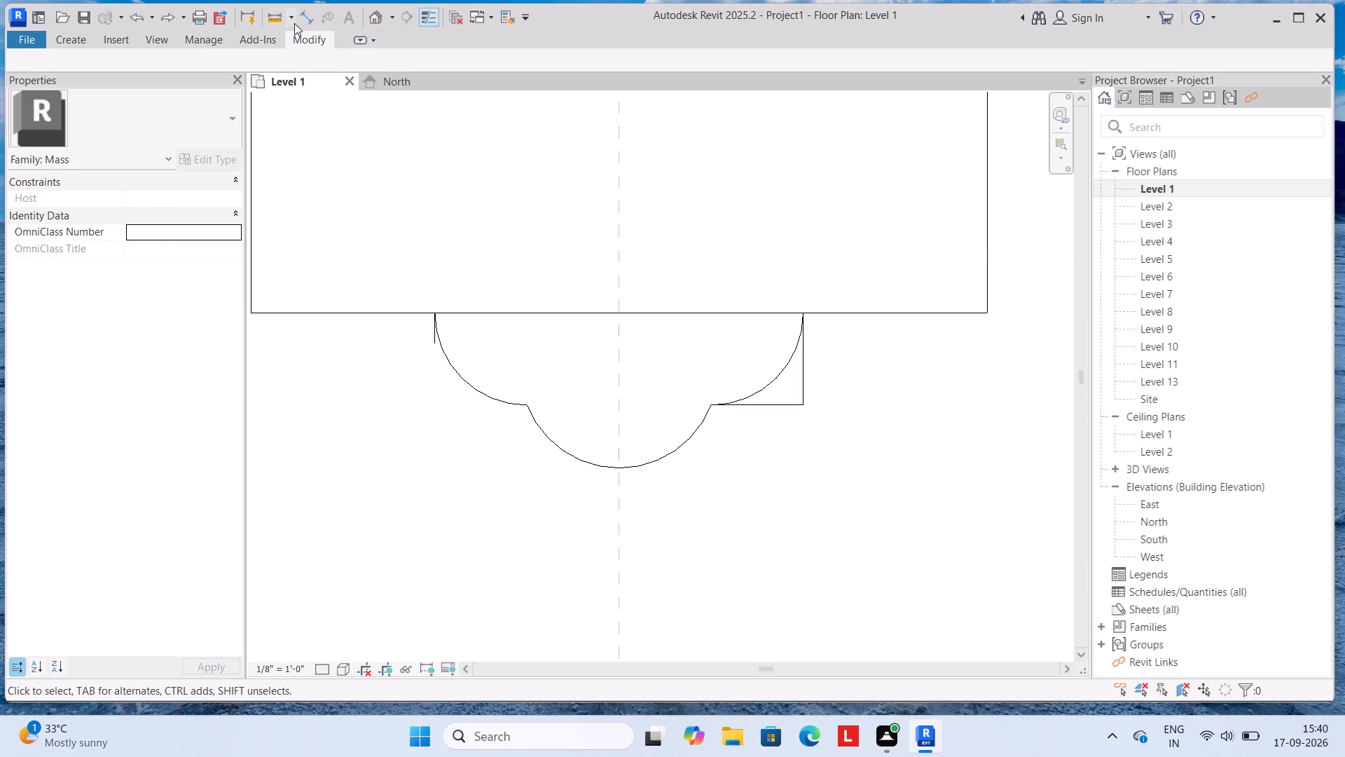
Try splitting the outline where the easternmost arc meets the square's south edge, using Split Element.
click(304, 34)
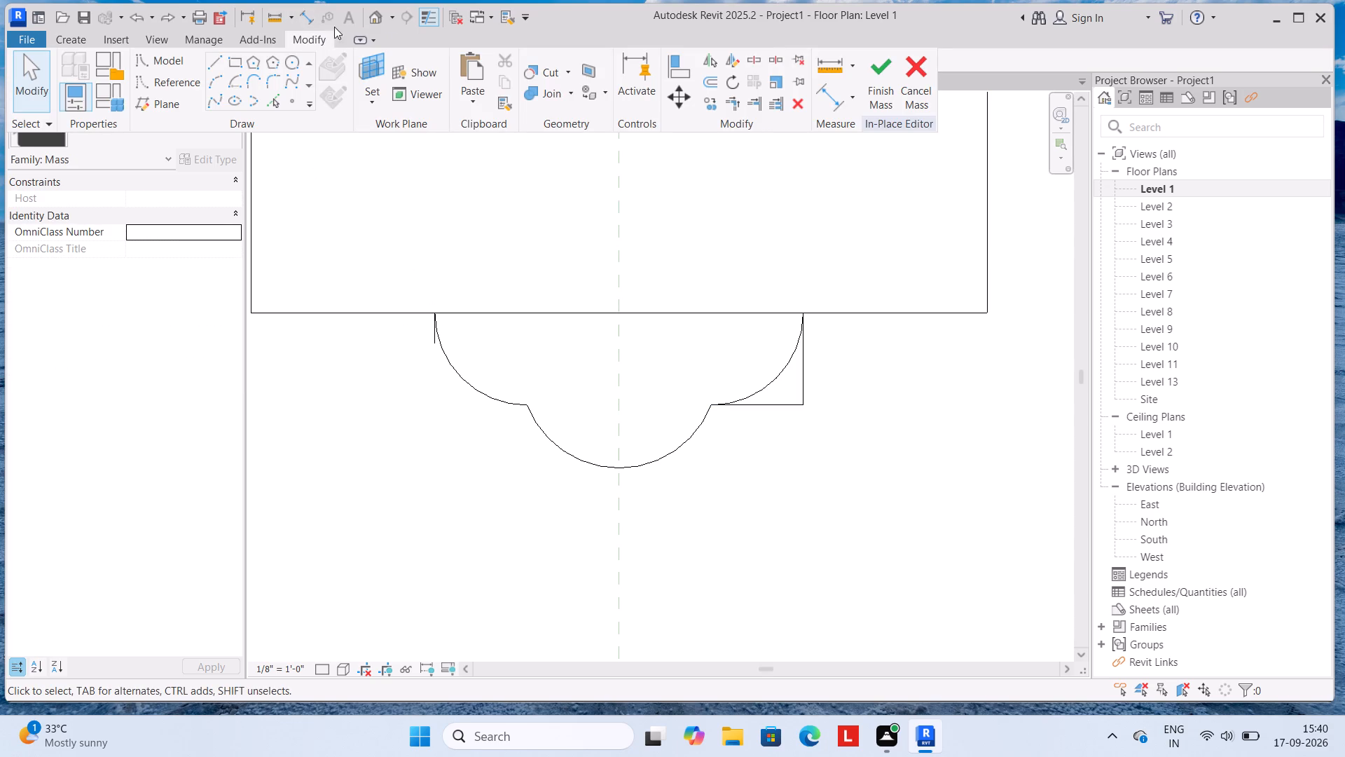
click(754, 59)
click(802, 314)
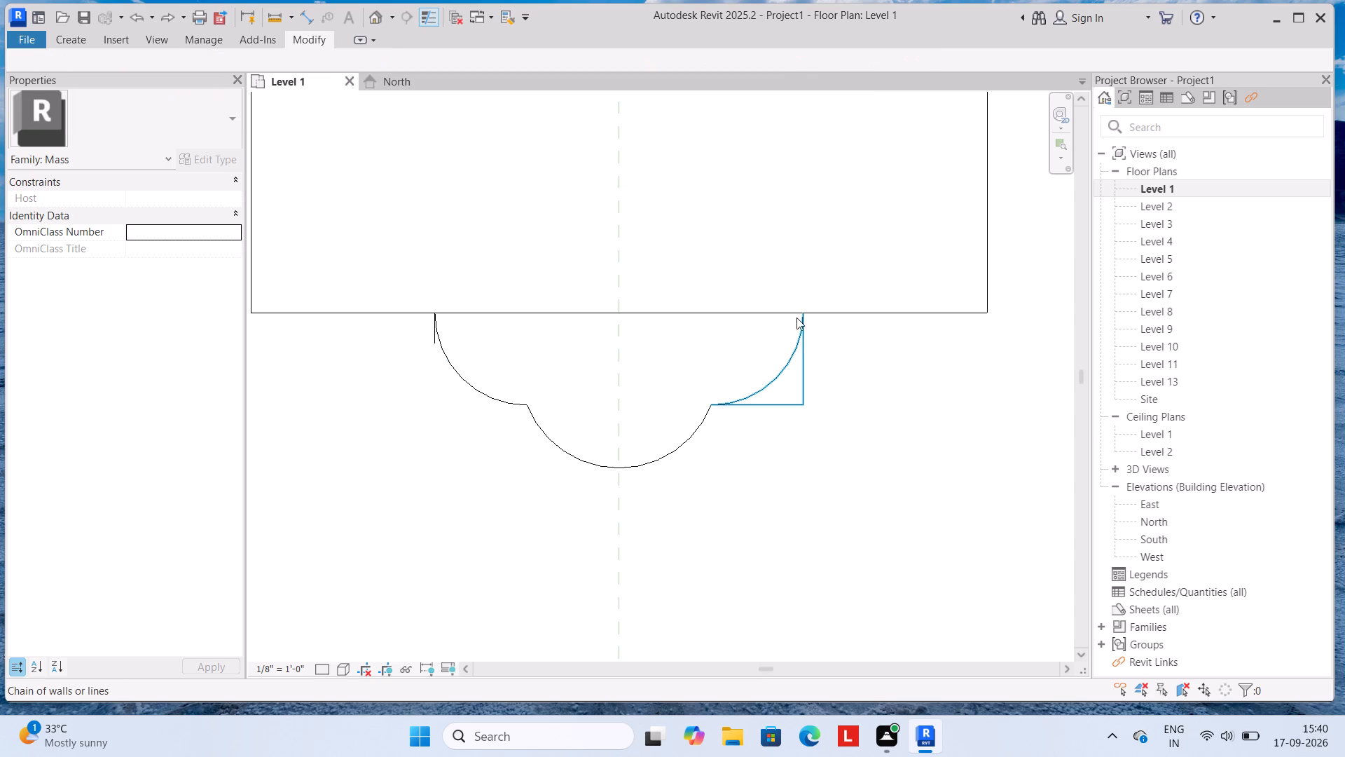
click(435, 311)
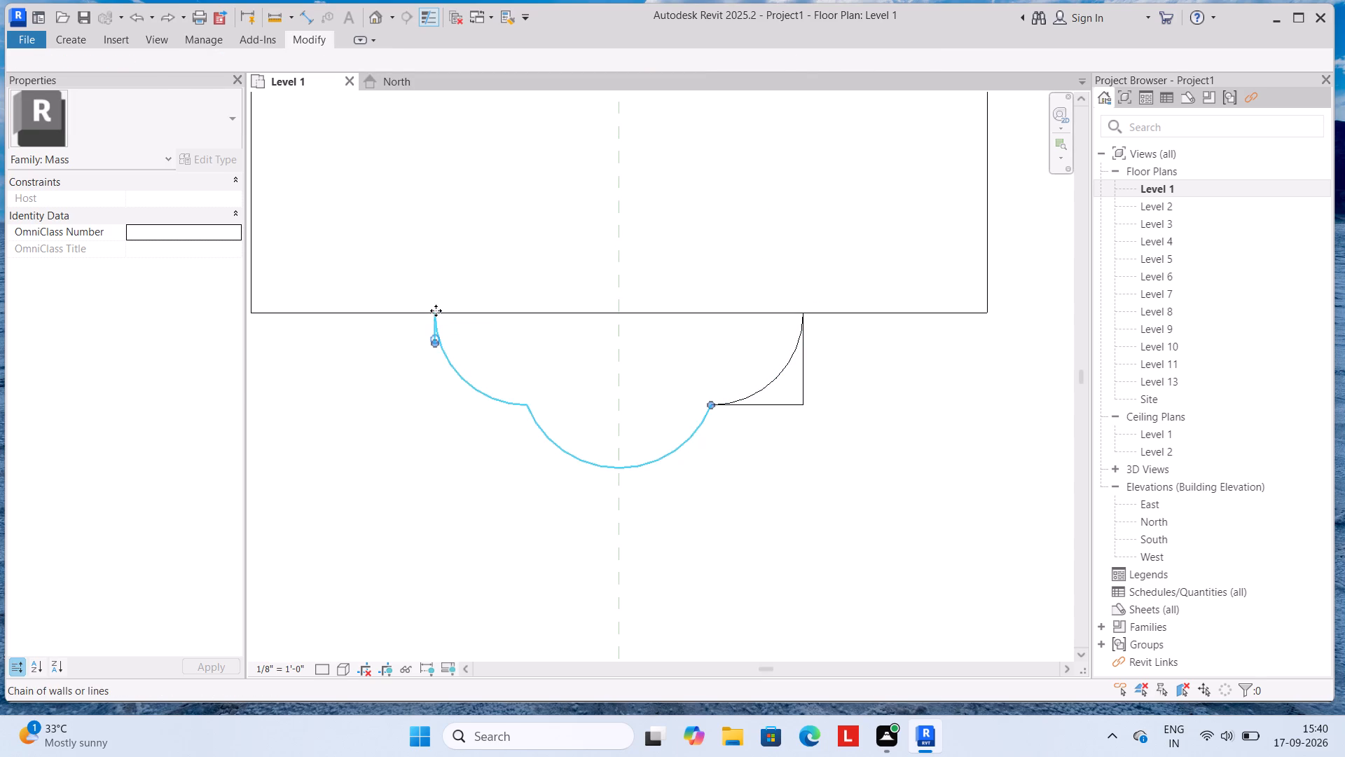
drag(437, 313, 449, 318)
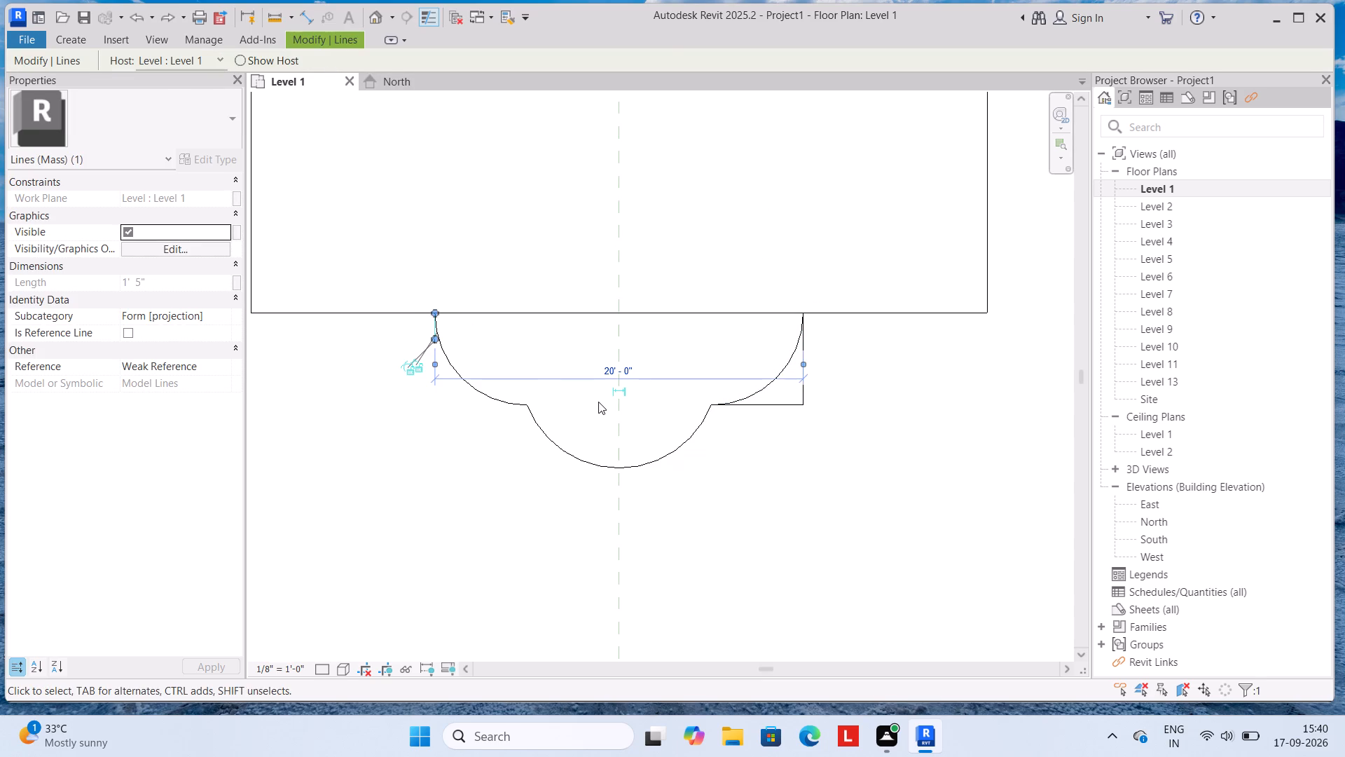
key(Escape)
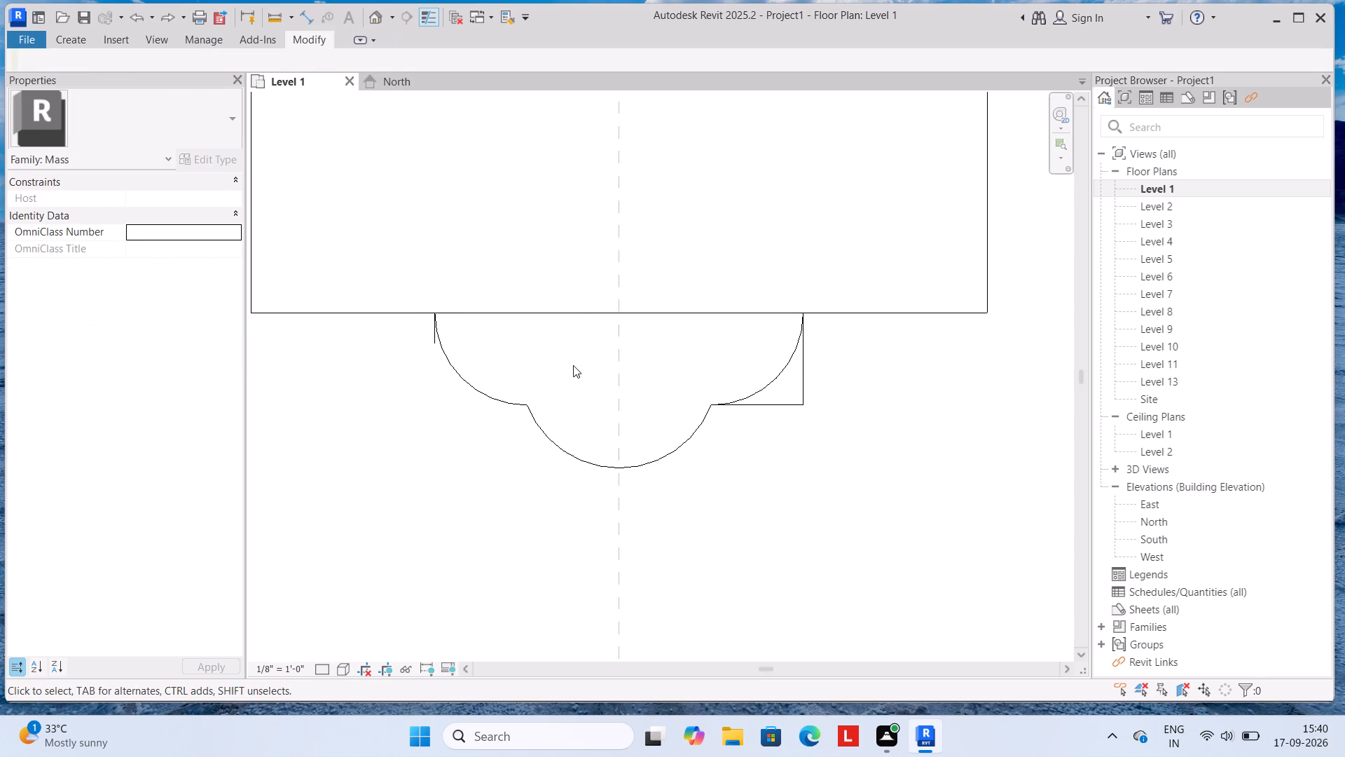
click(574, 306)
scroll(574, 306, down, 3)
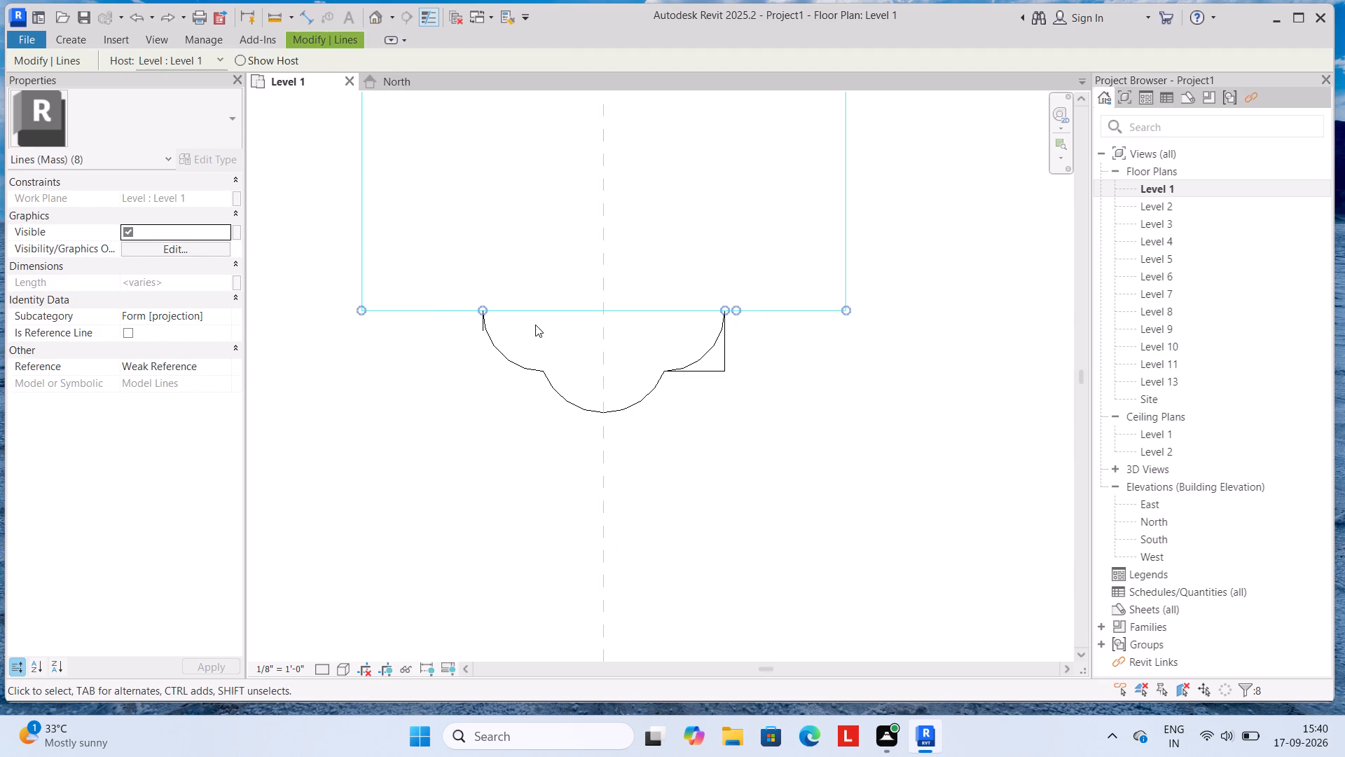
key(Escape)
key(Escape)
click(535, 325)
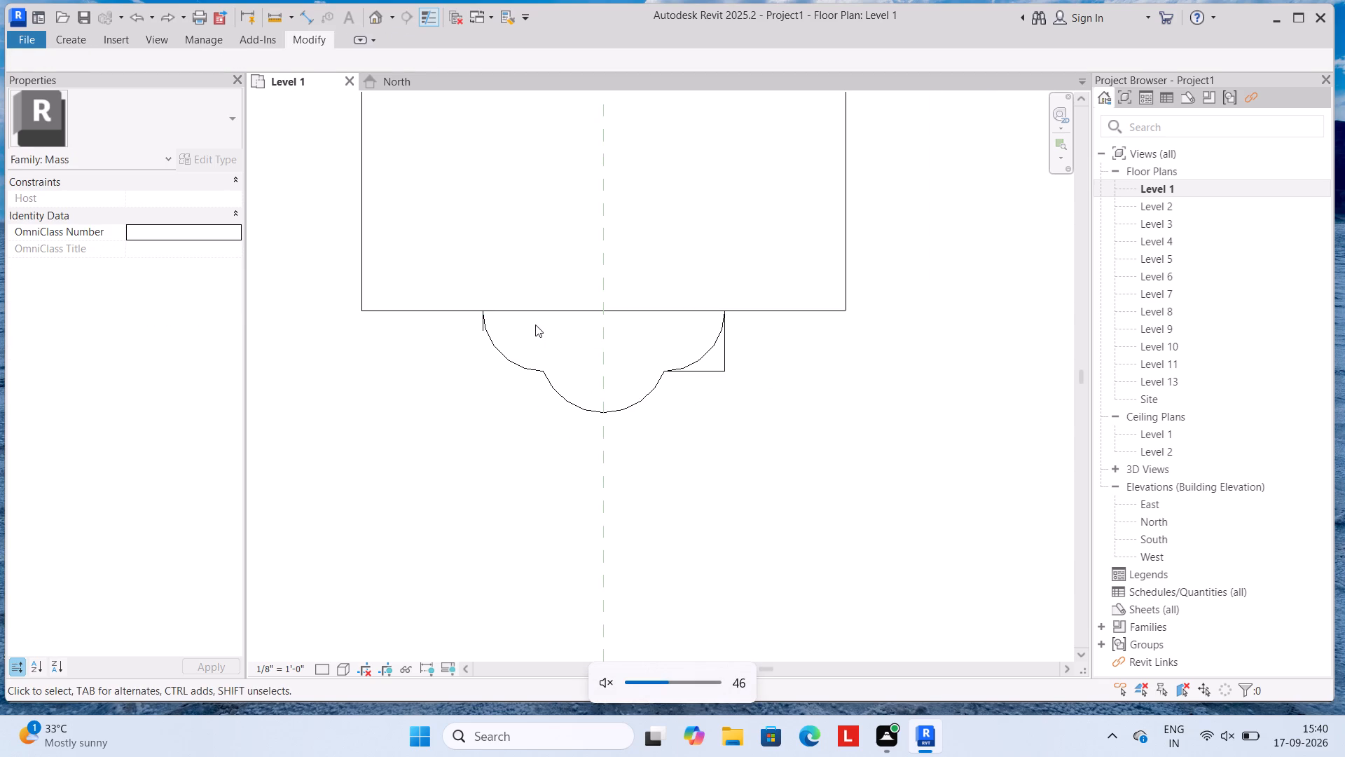
Trim the square's south edge, west of the projection, and the westernmost arc to a corner.
click(319, 34)
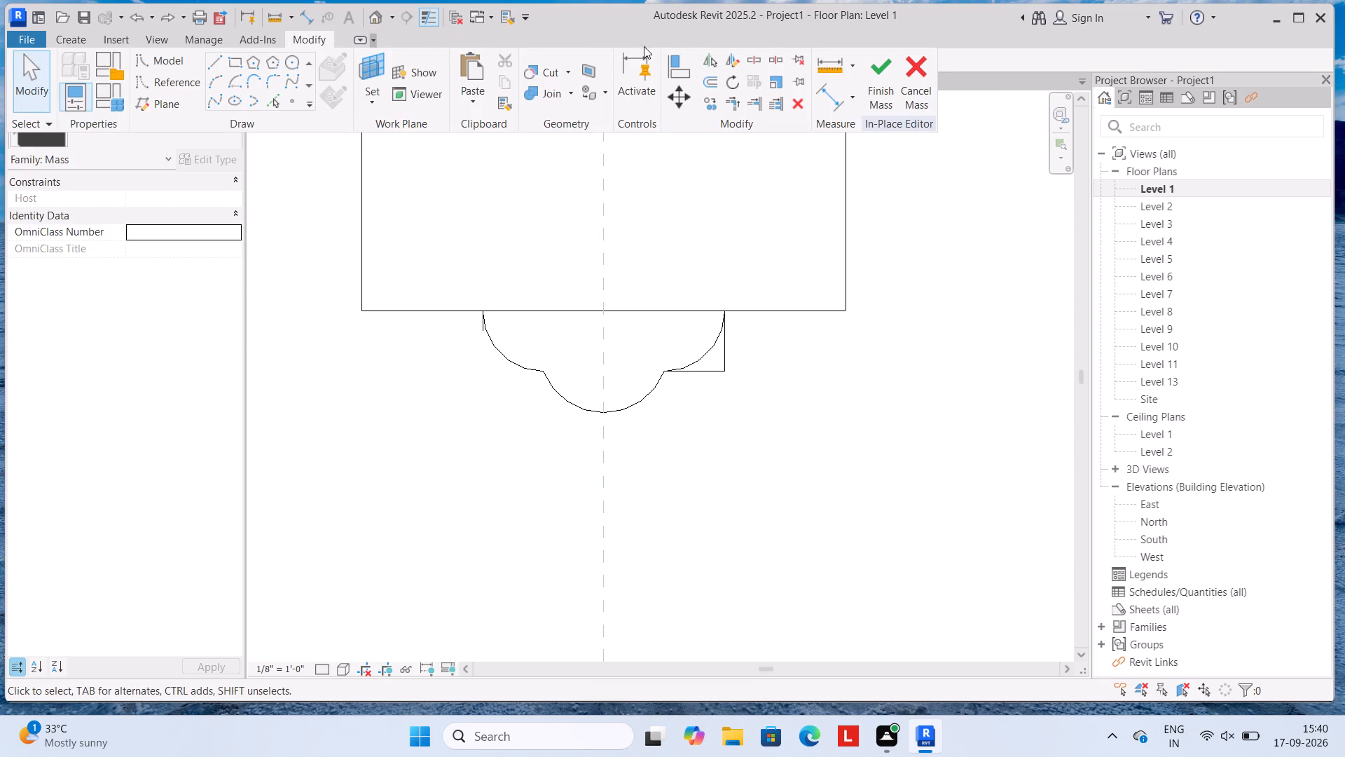
click(735, 100)
click(457, 310)
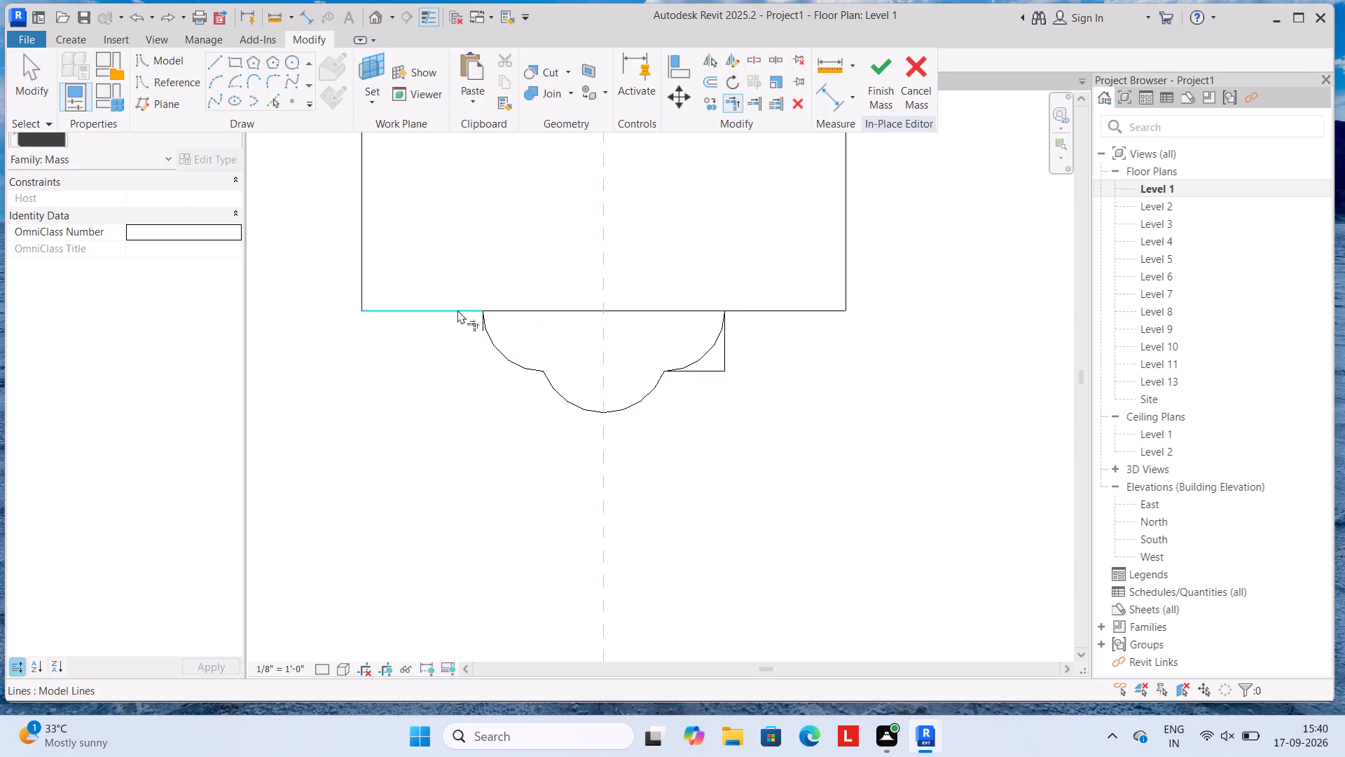
click(495, 346)
click(490, 345)
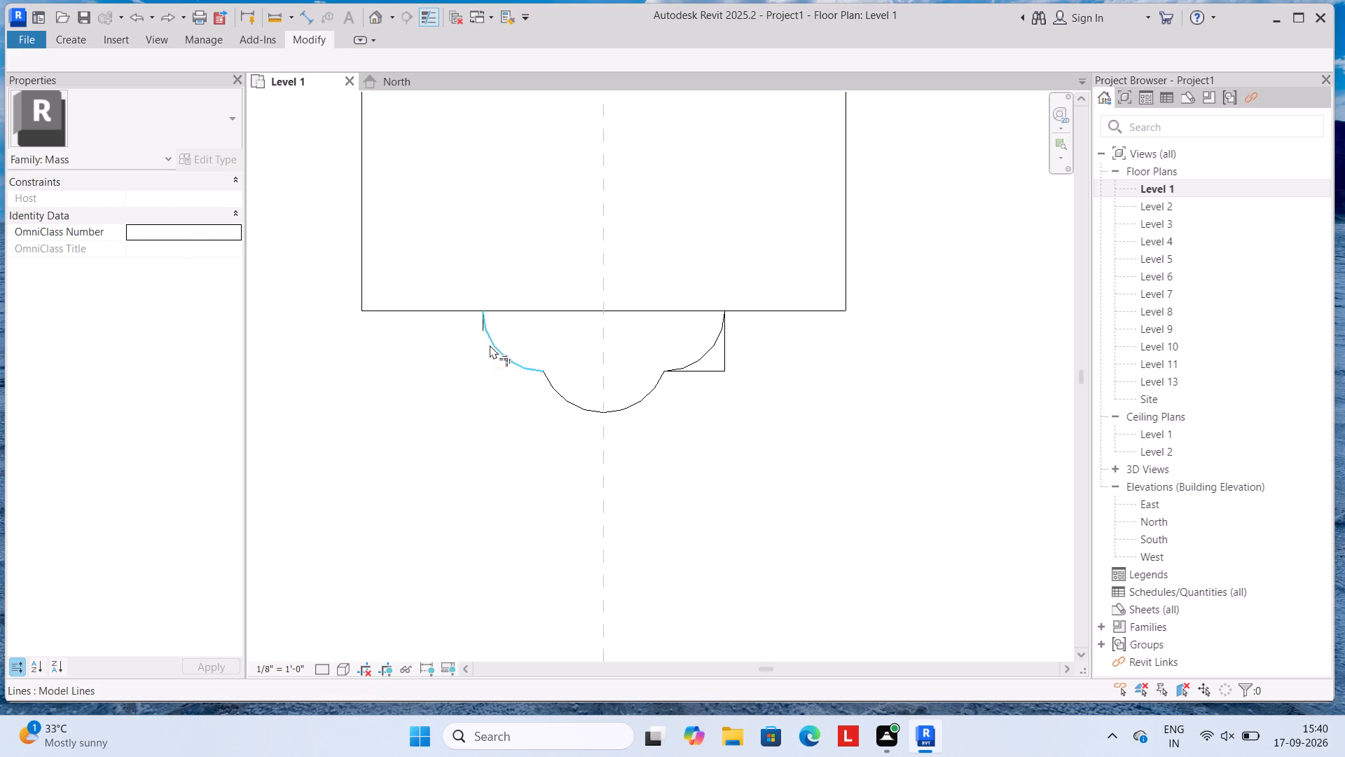
click(460, 312)
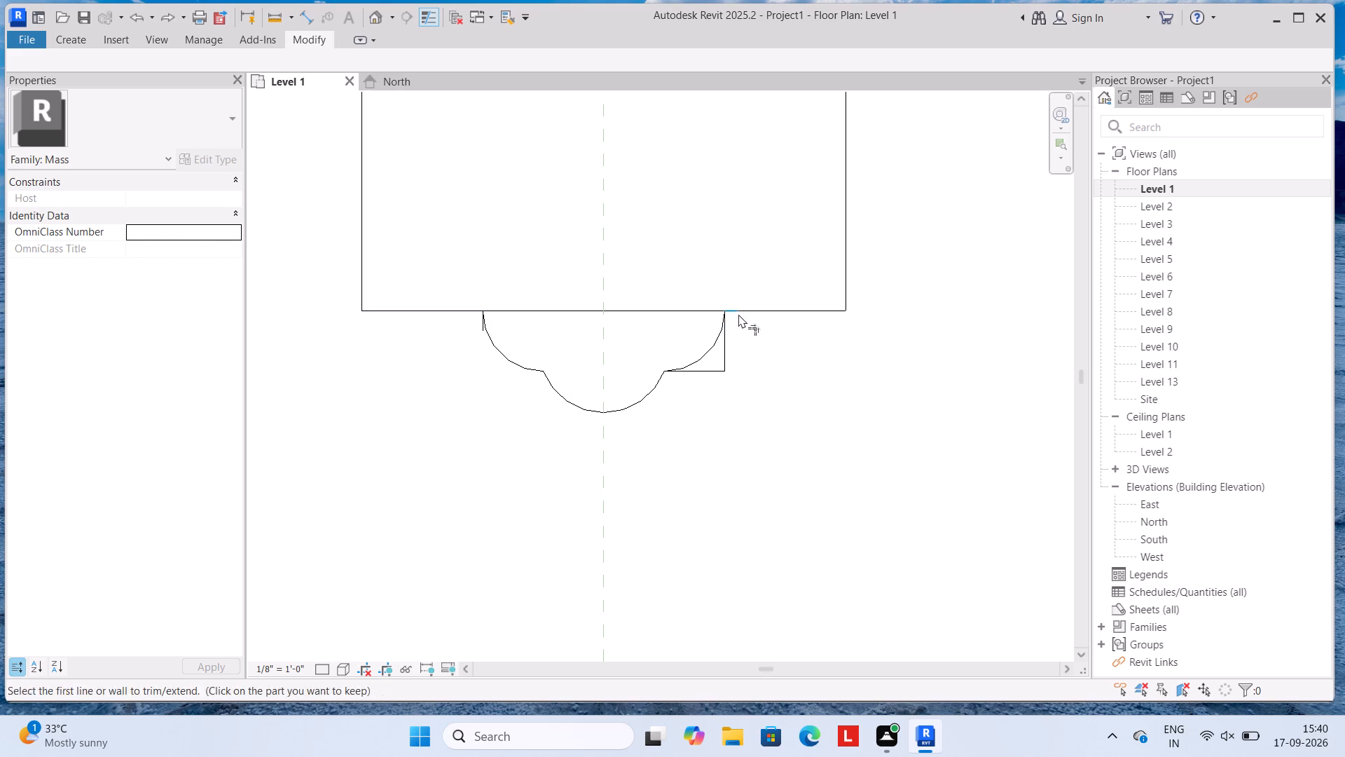
Trim the square's south edge, east of the projection, and the easternmost arc to a corner.
click(744, 310)
drag(711, 343, 733, 339)
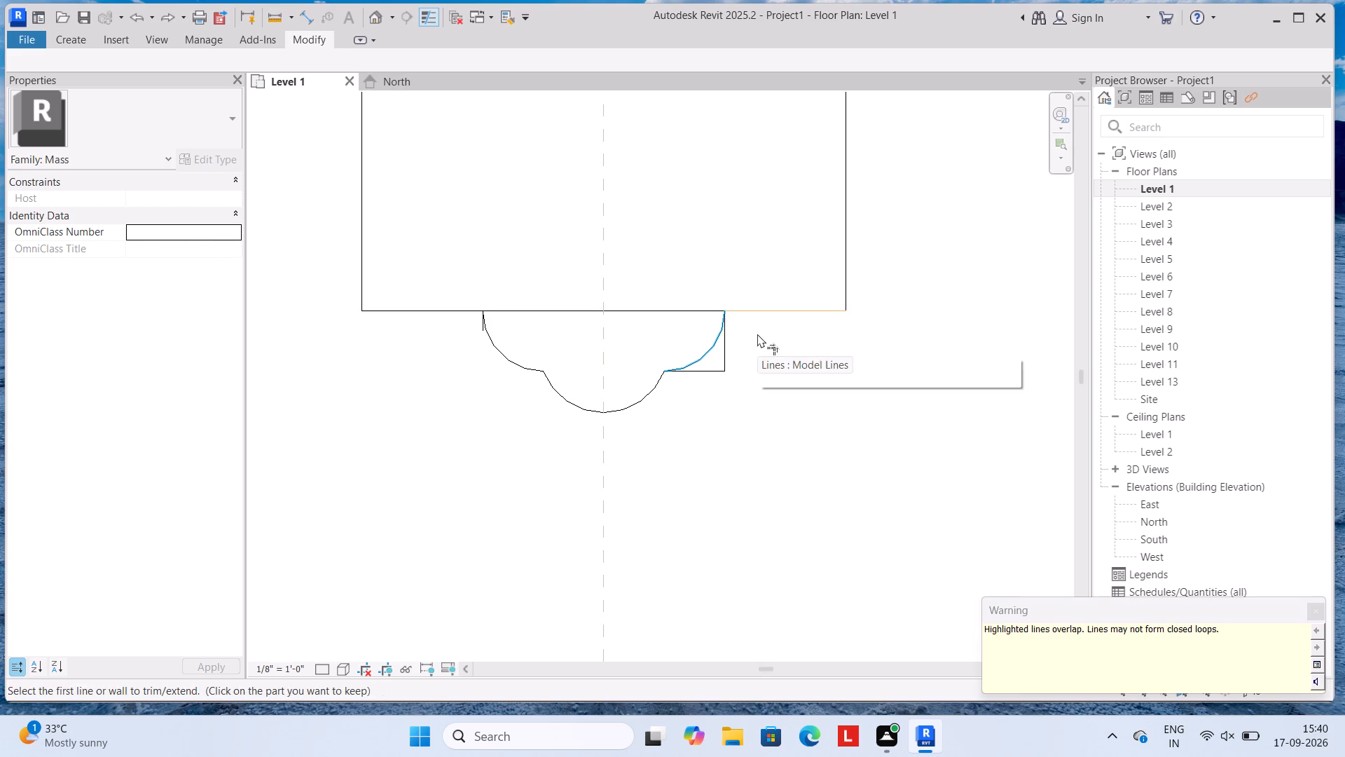
key(Escape)
key(Escape)
drag(757, 334, 724, 292)
key(Escape)
key(Escape)
key(Escape)
key(Escape)
key(Escape)
key(Escape)
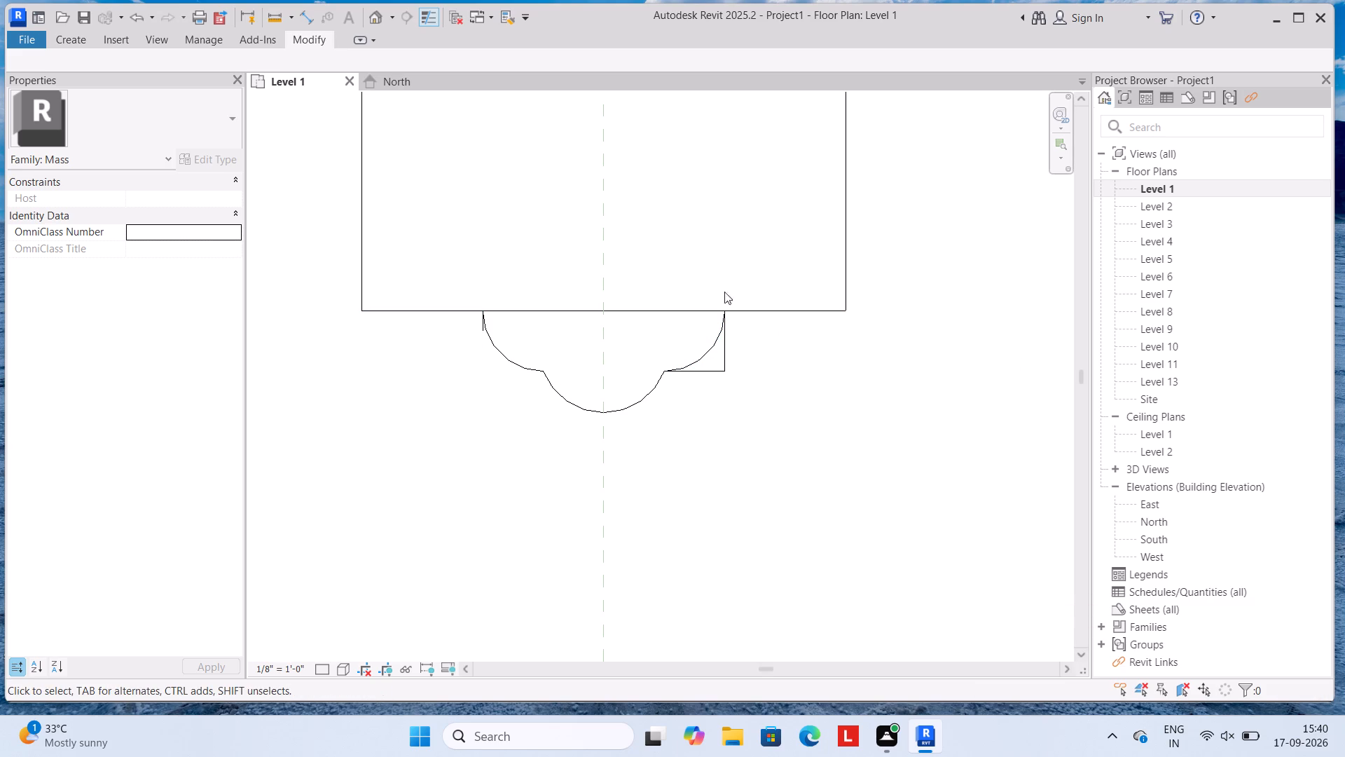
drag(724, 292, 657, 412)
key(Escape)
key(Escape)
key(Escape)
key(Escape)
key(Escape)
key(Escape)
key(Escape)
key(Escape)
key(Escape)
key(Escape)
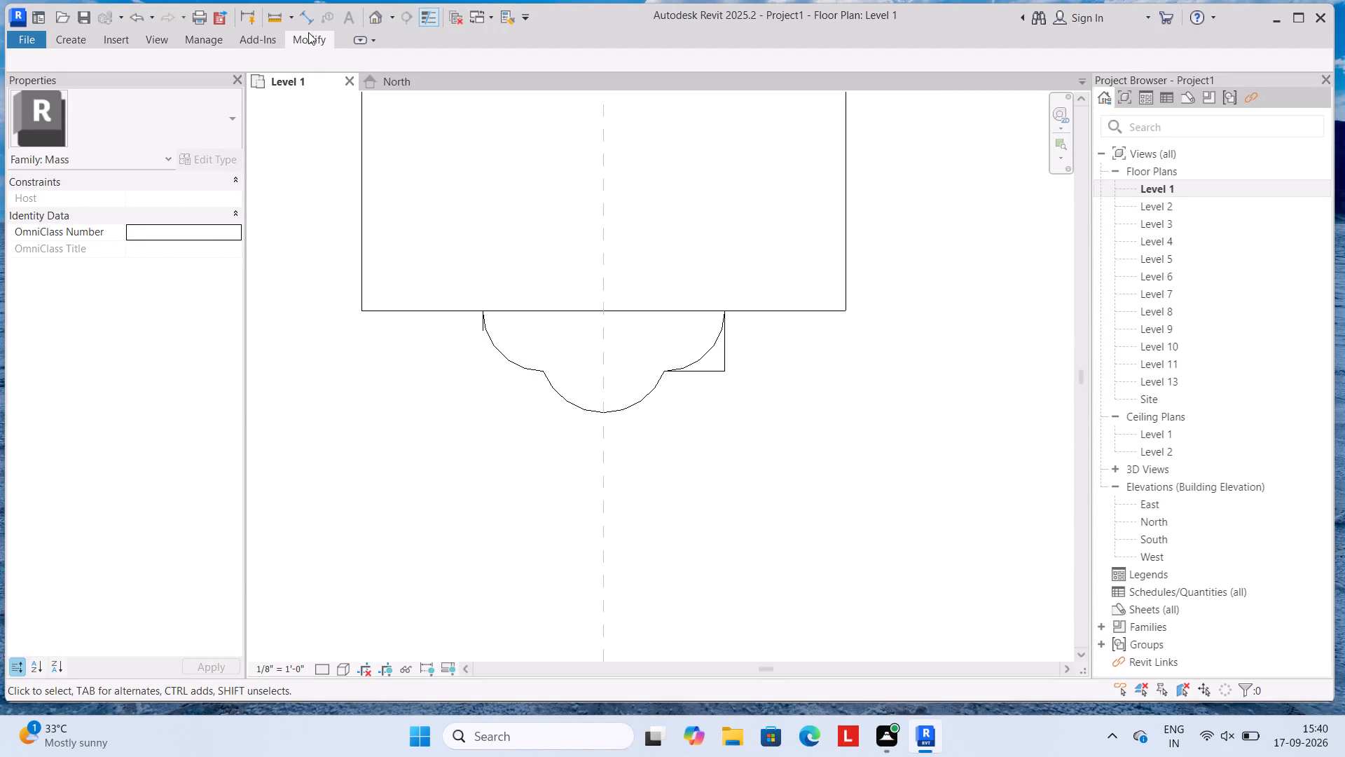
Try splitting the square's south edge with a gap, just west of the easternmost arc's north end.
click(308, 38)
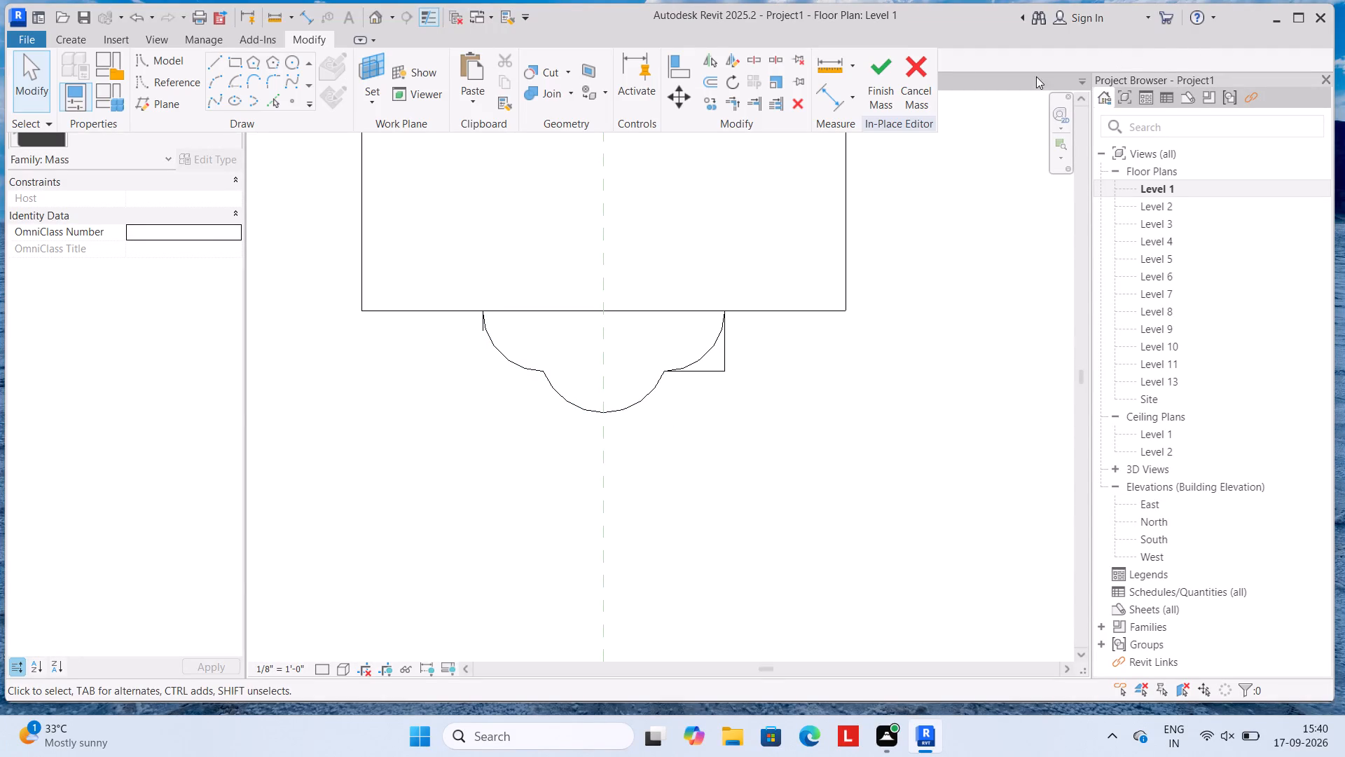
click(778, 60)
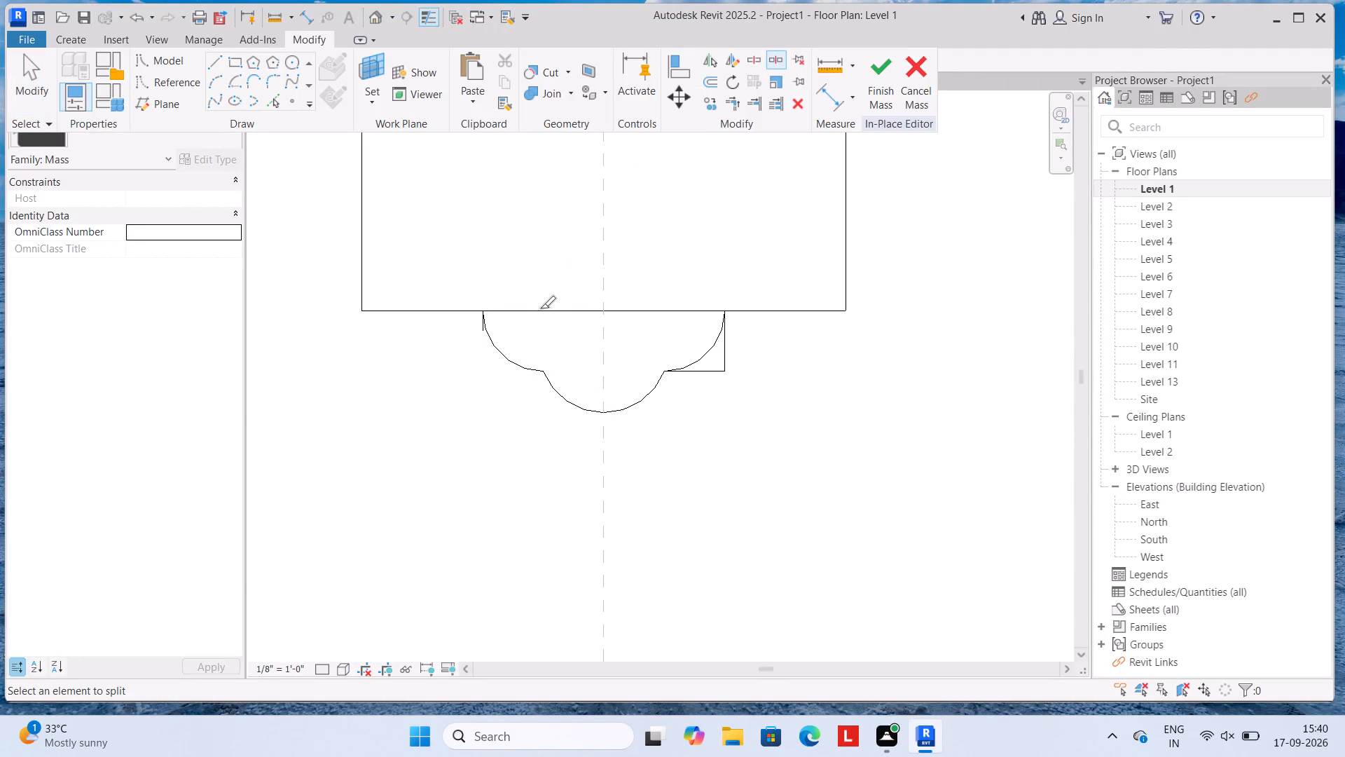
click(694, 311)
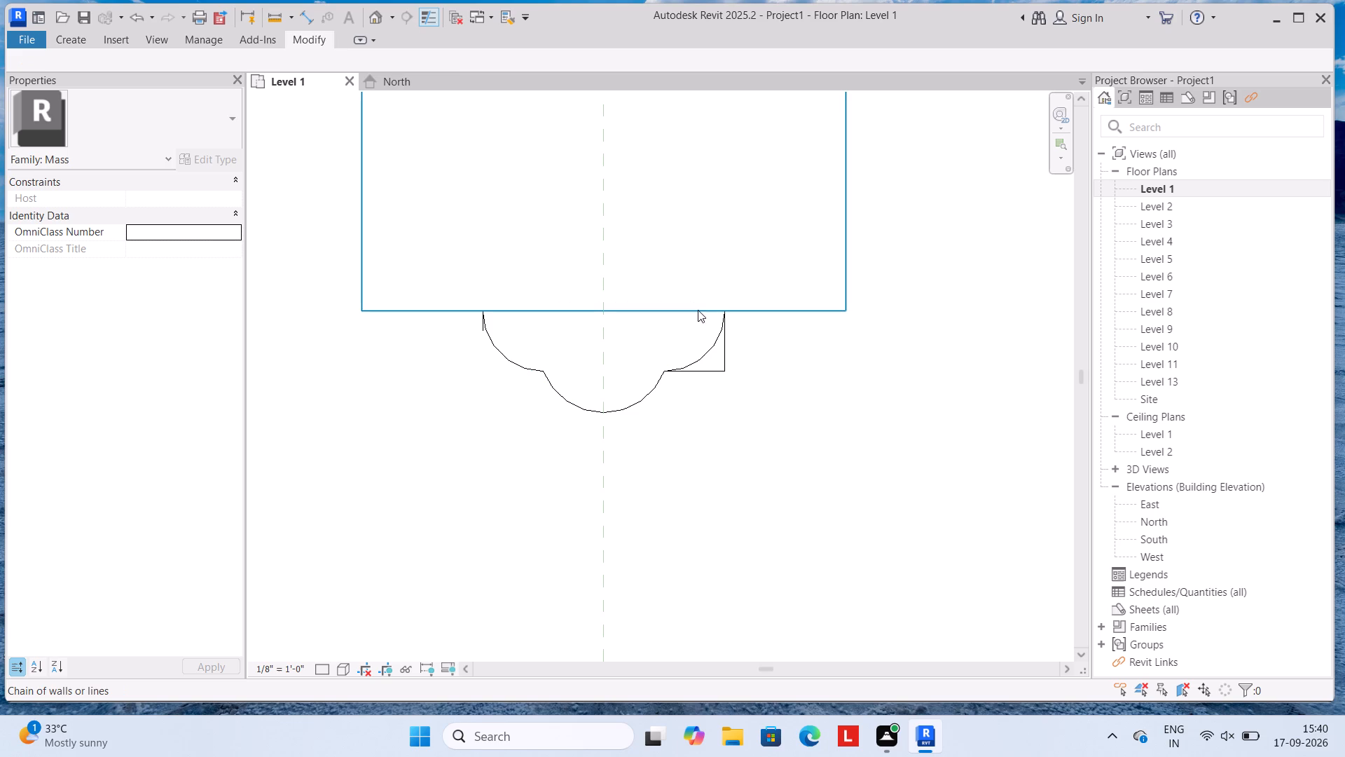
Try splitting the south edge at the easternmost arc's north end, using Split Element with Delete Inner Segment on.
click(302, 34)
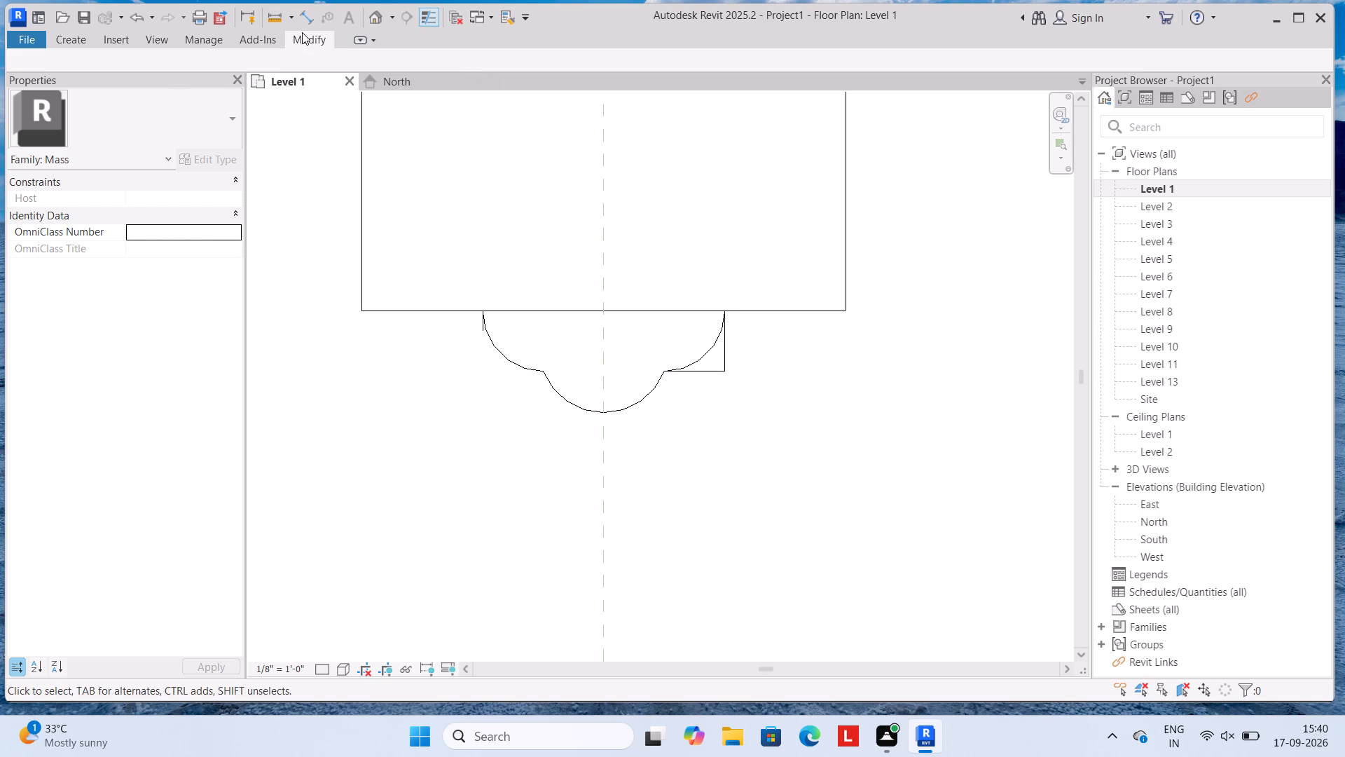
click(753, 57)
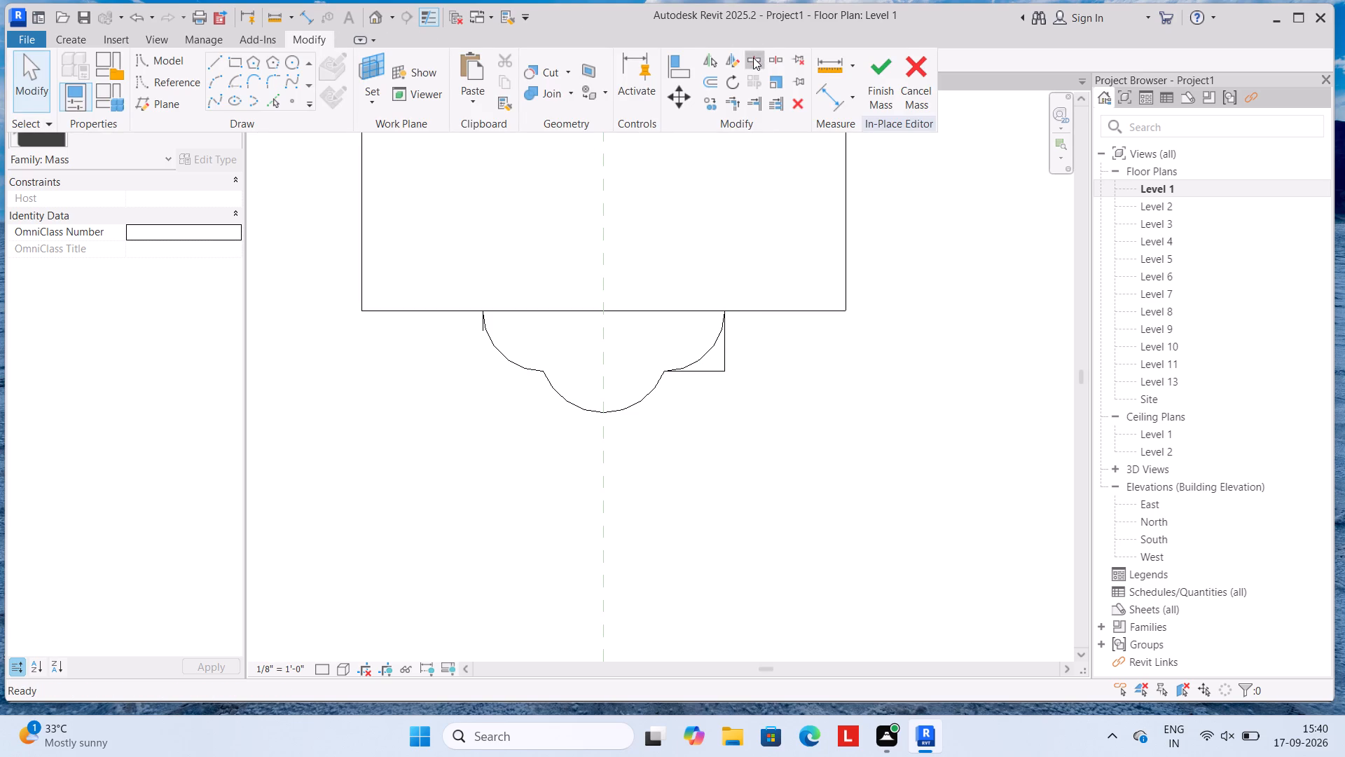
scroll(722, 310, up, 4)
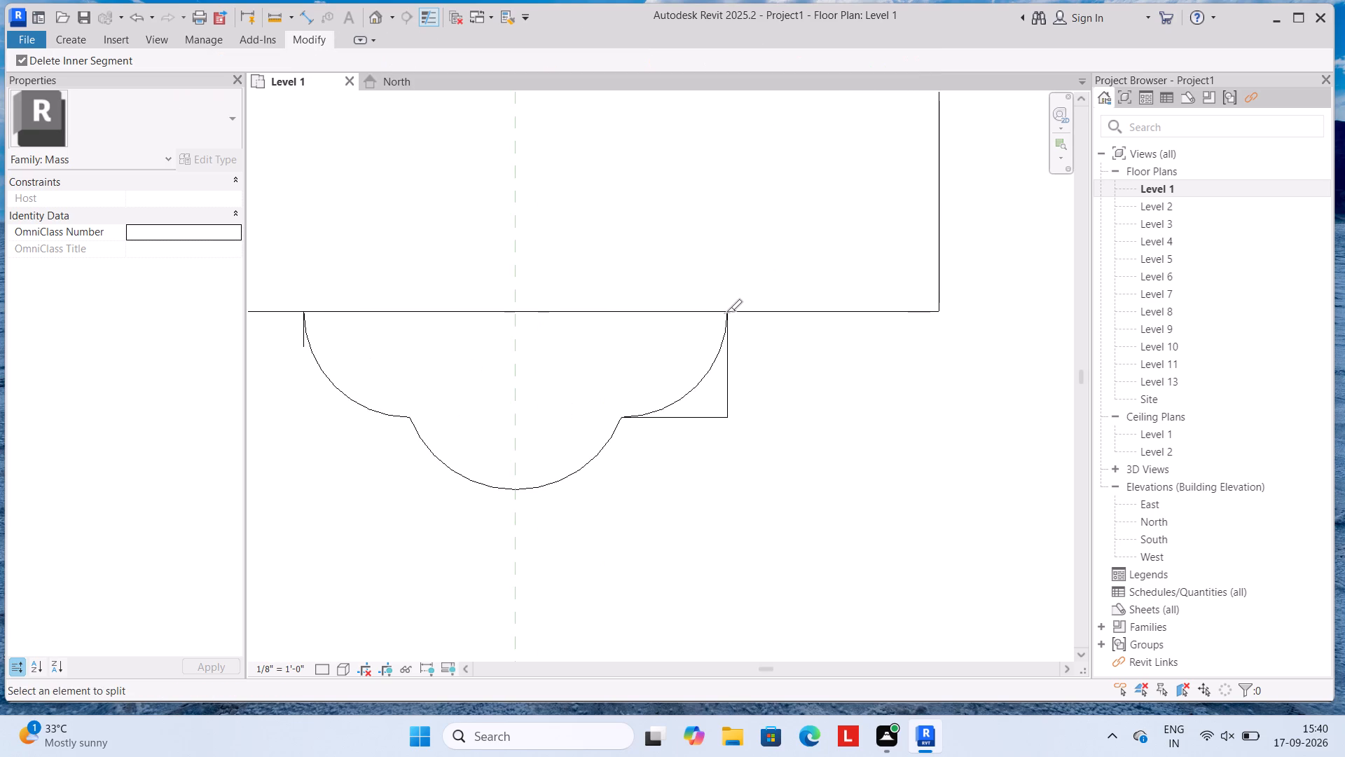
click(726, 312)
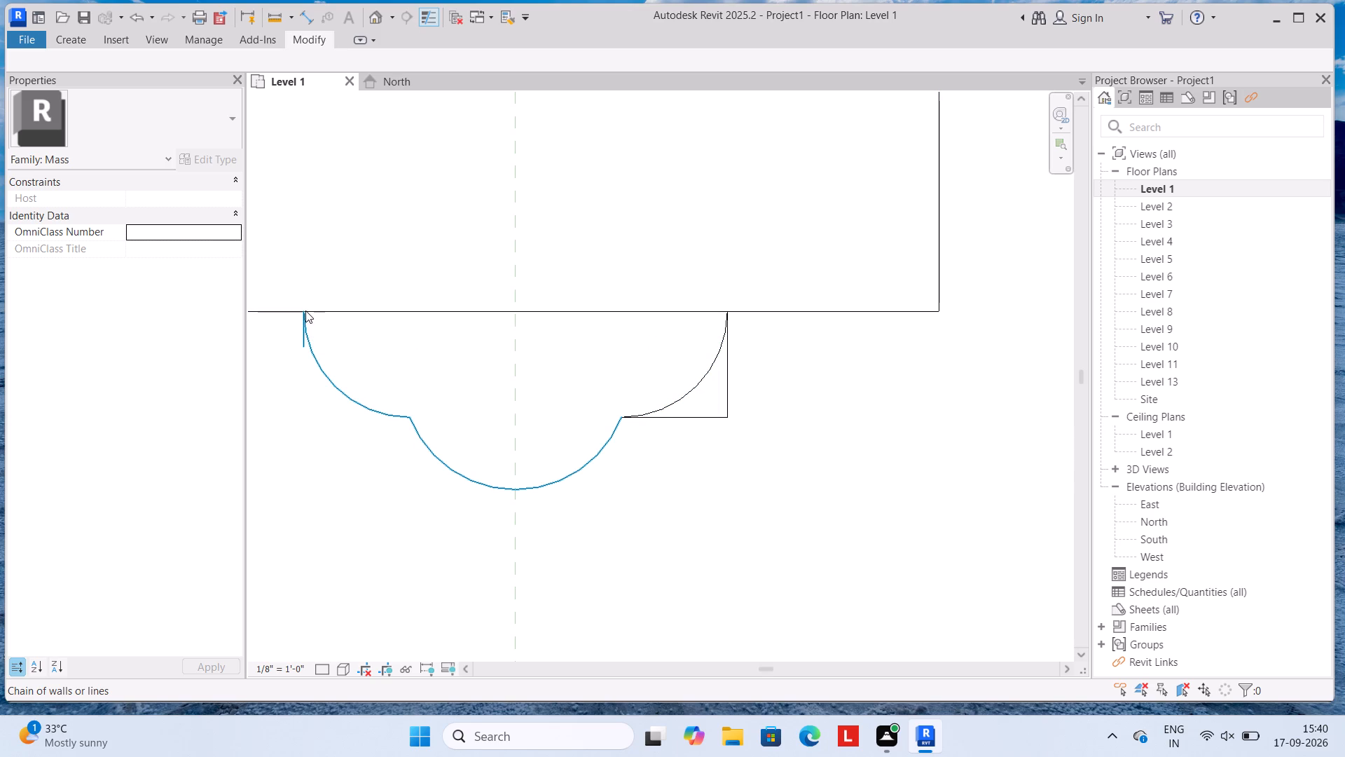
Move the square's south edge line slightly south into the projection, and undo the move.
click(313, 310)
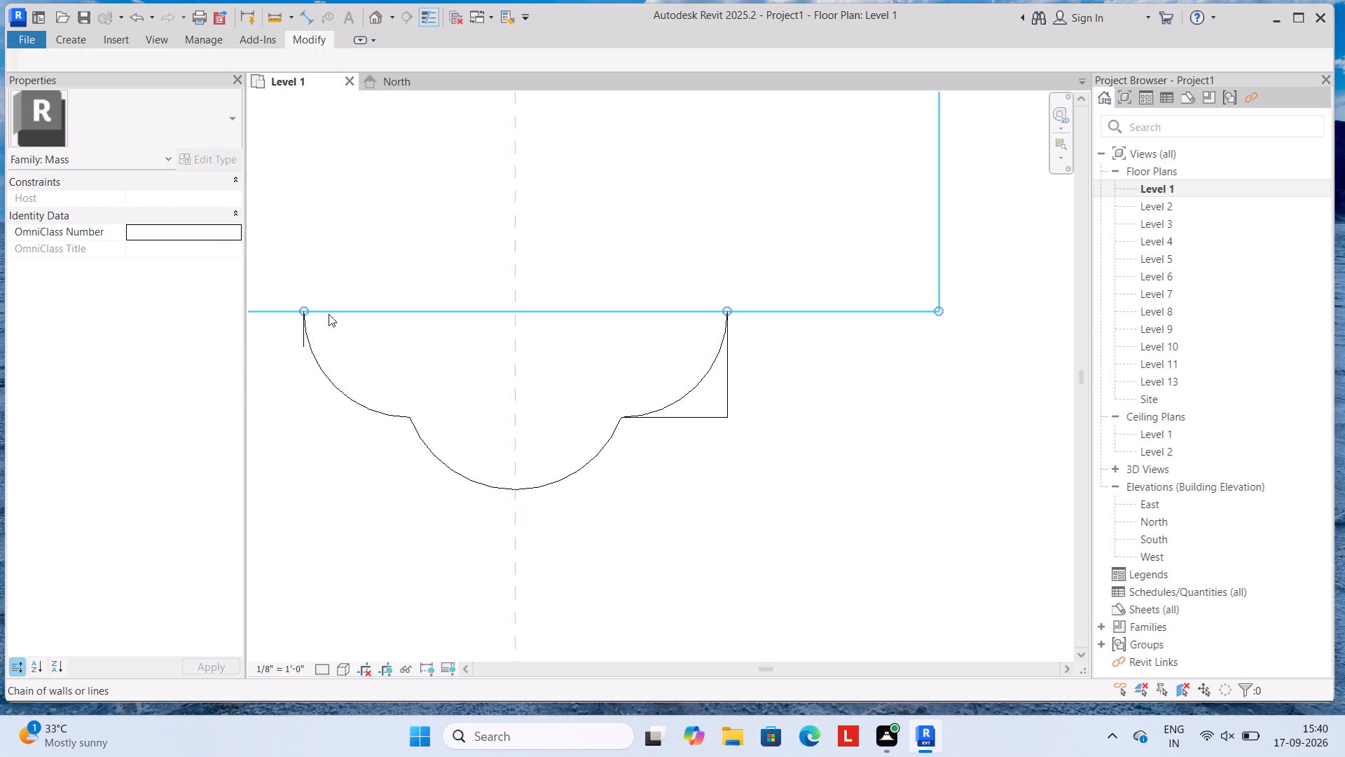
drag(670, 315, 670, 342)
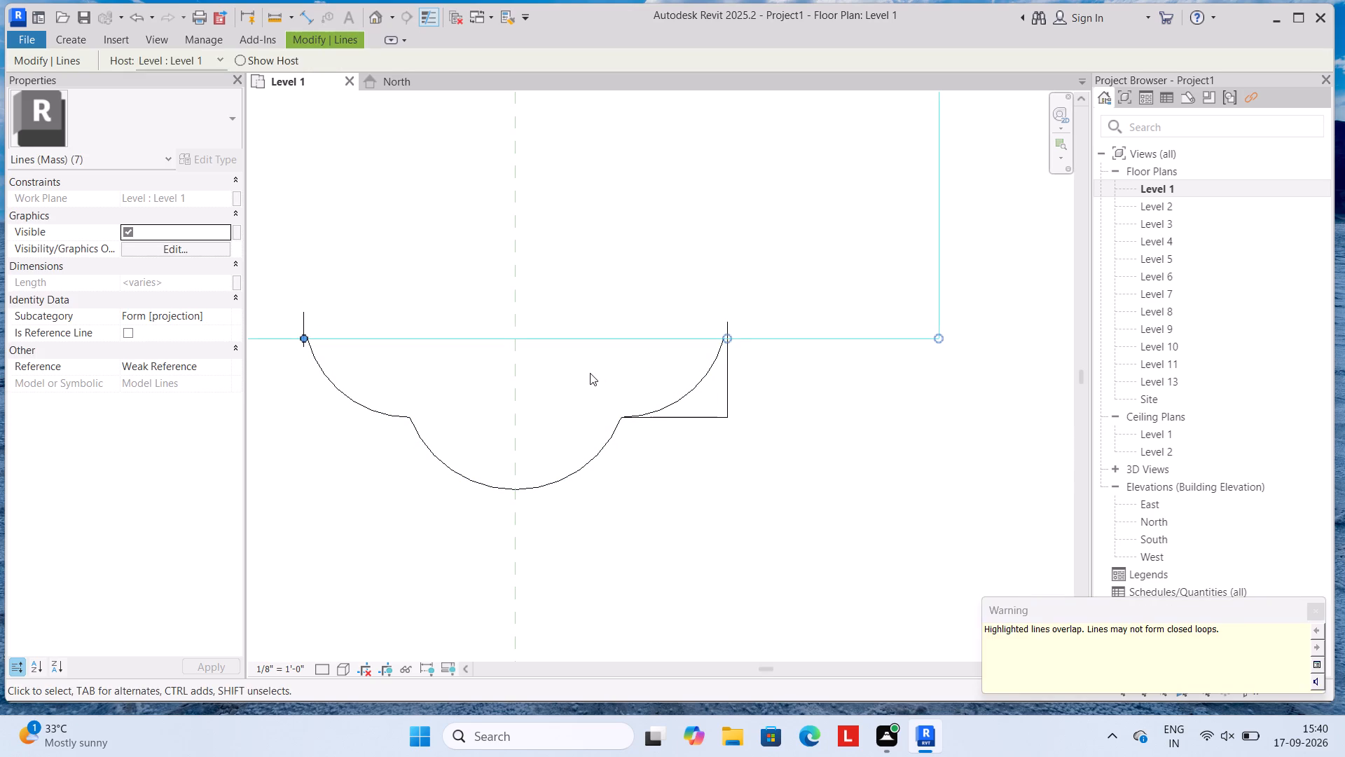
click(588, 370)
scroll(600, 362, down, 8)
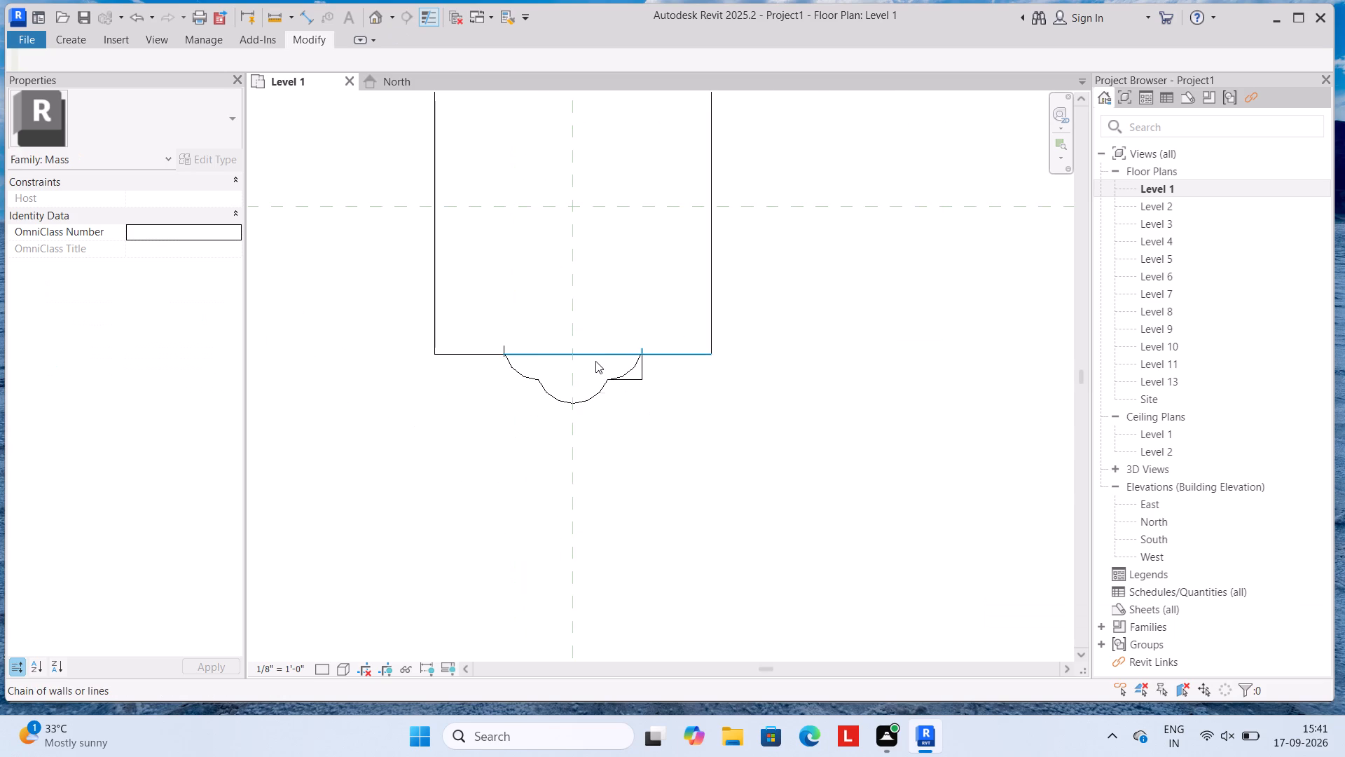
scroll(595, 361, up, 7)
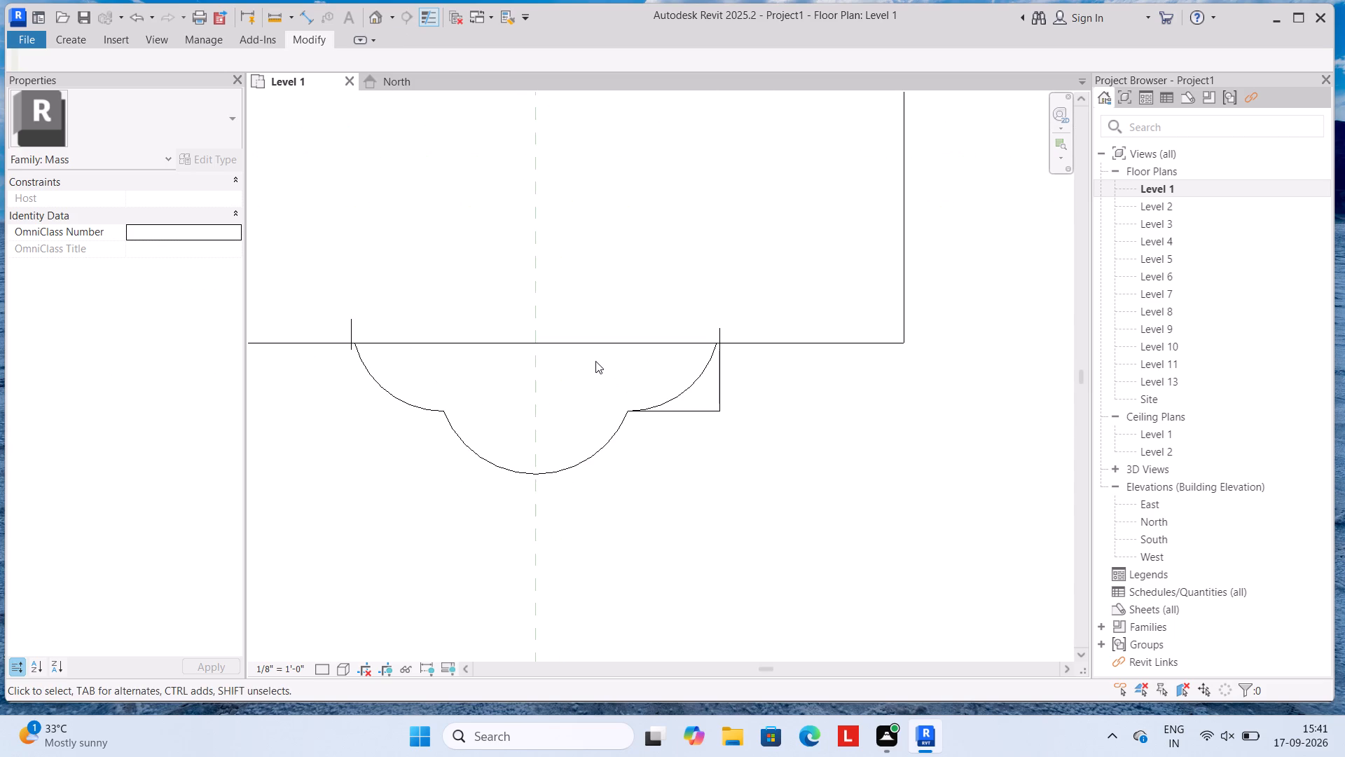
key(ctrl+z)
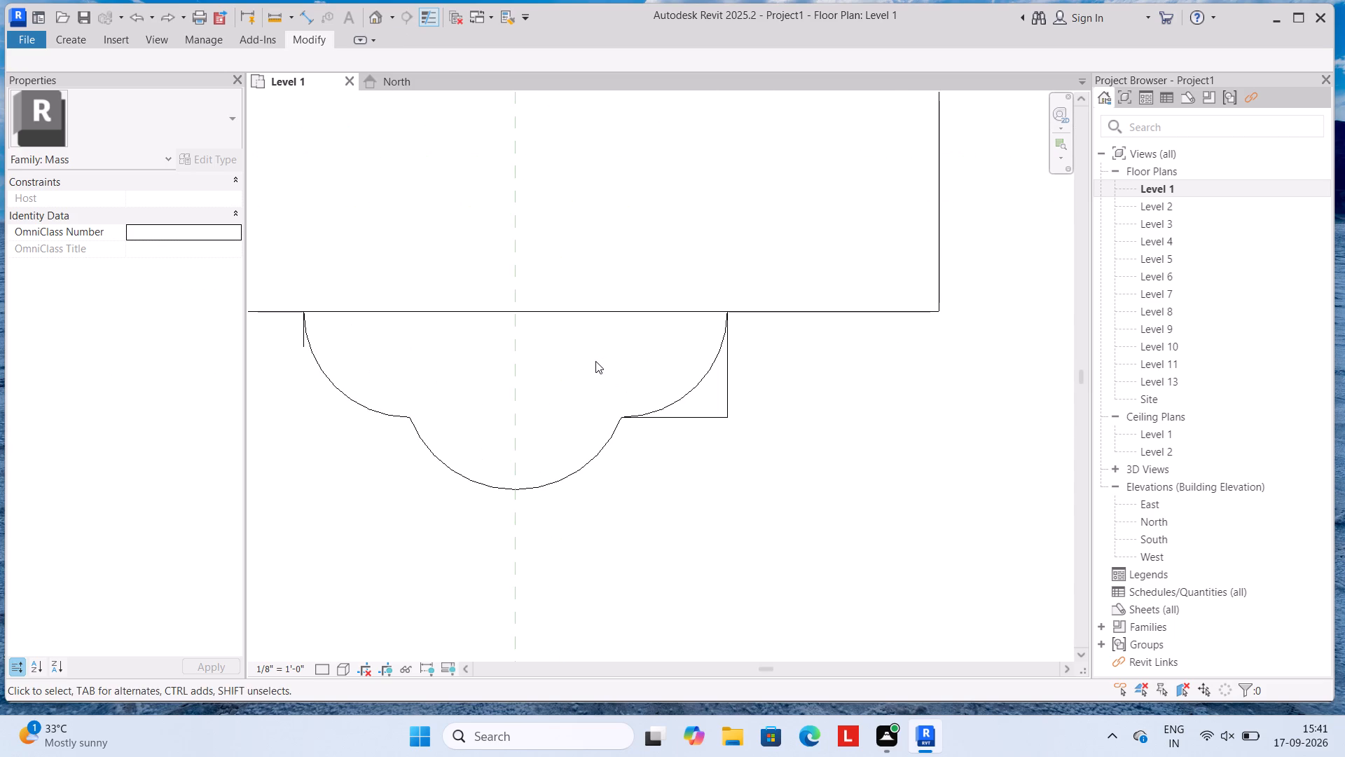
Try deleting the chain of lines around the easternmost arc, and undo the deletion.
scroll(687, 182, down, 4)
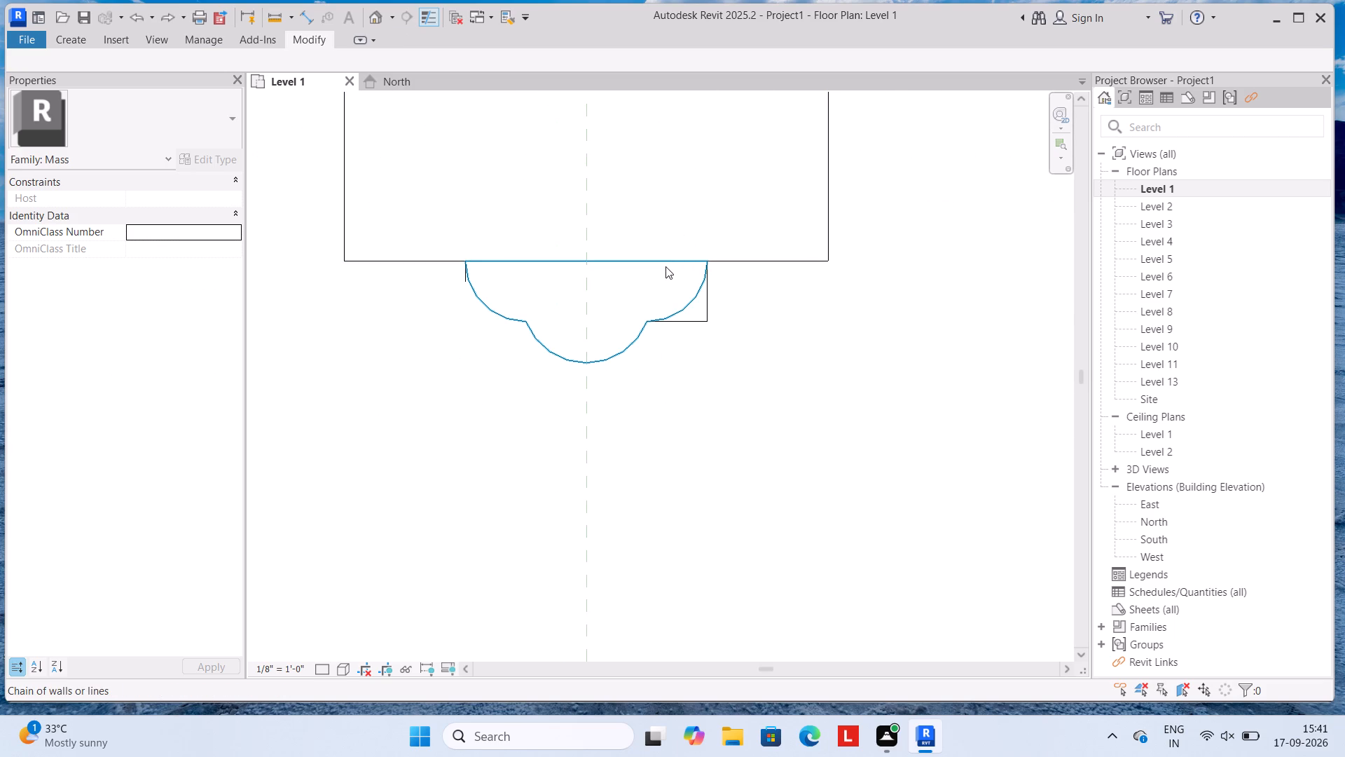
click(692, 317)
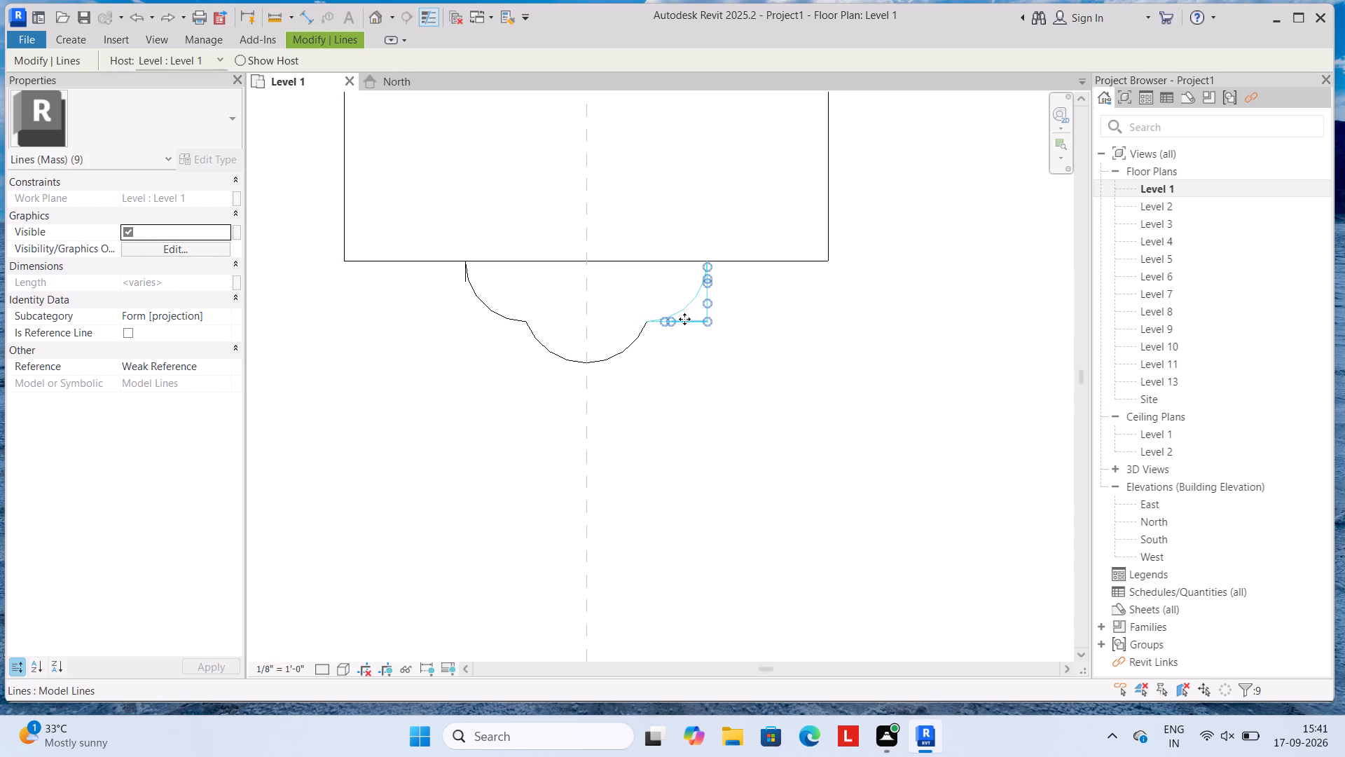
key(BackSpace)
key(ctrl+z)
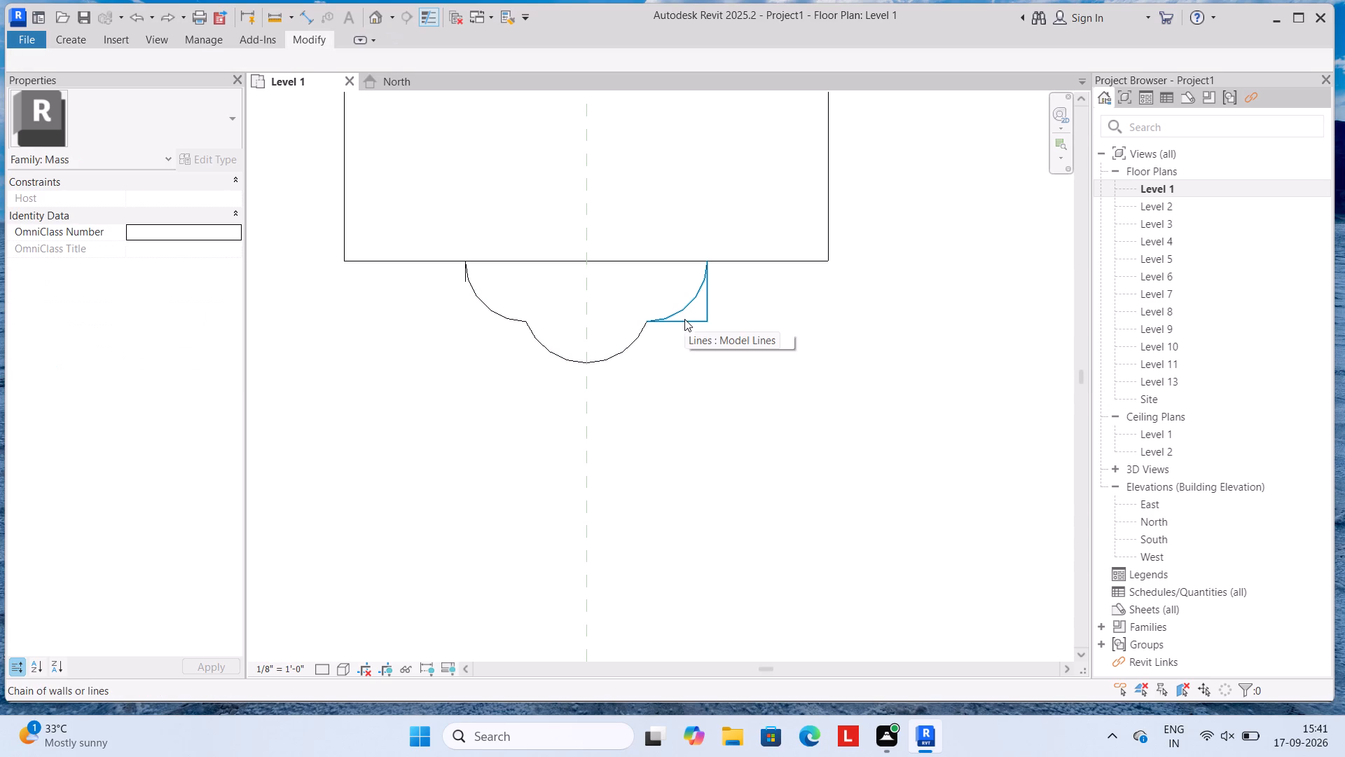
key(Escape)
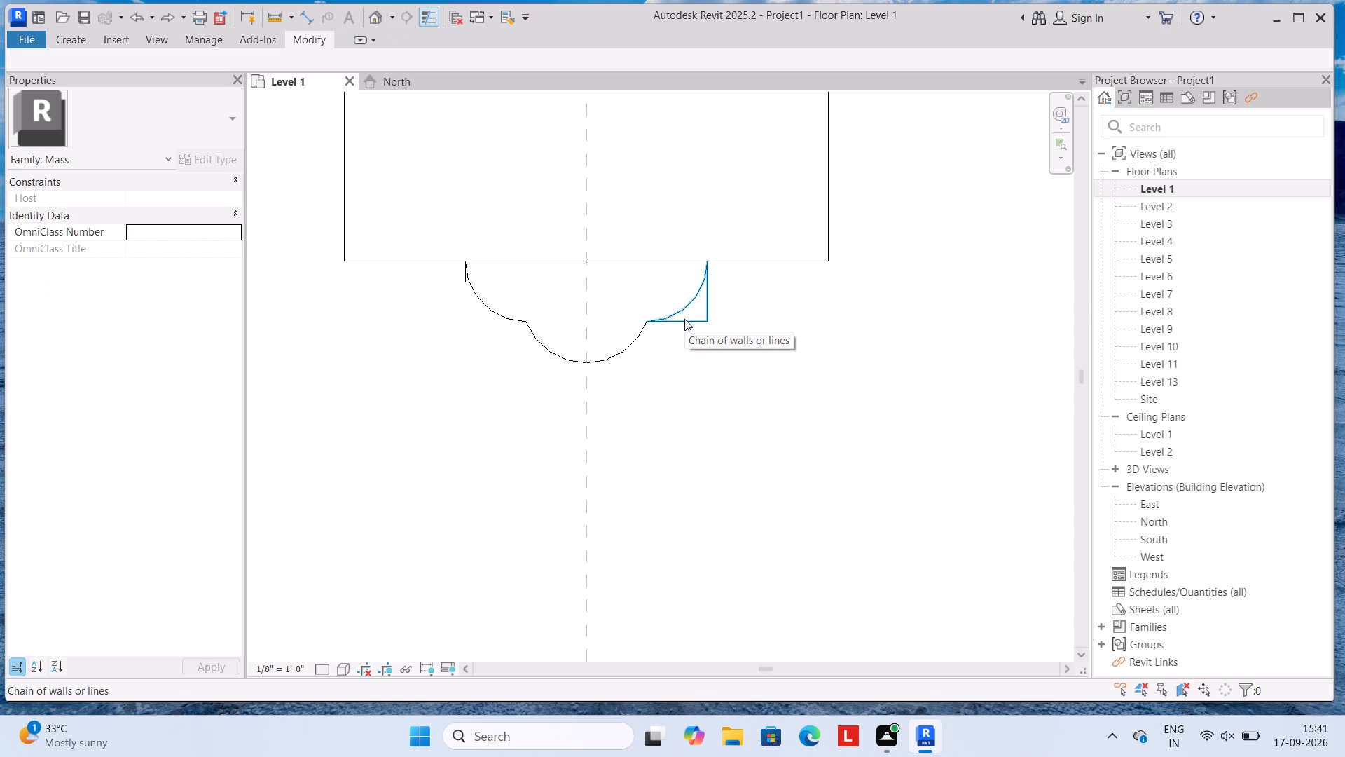
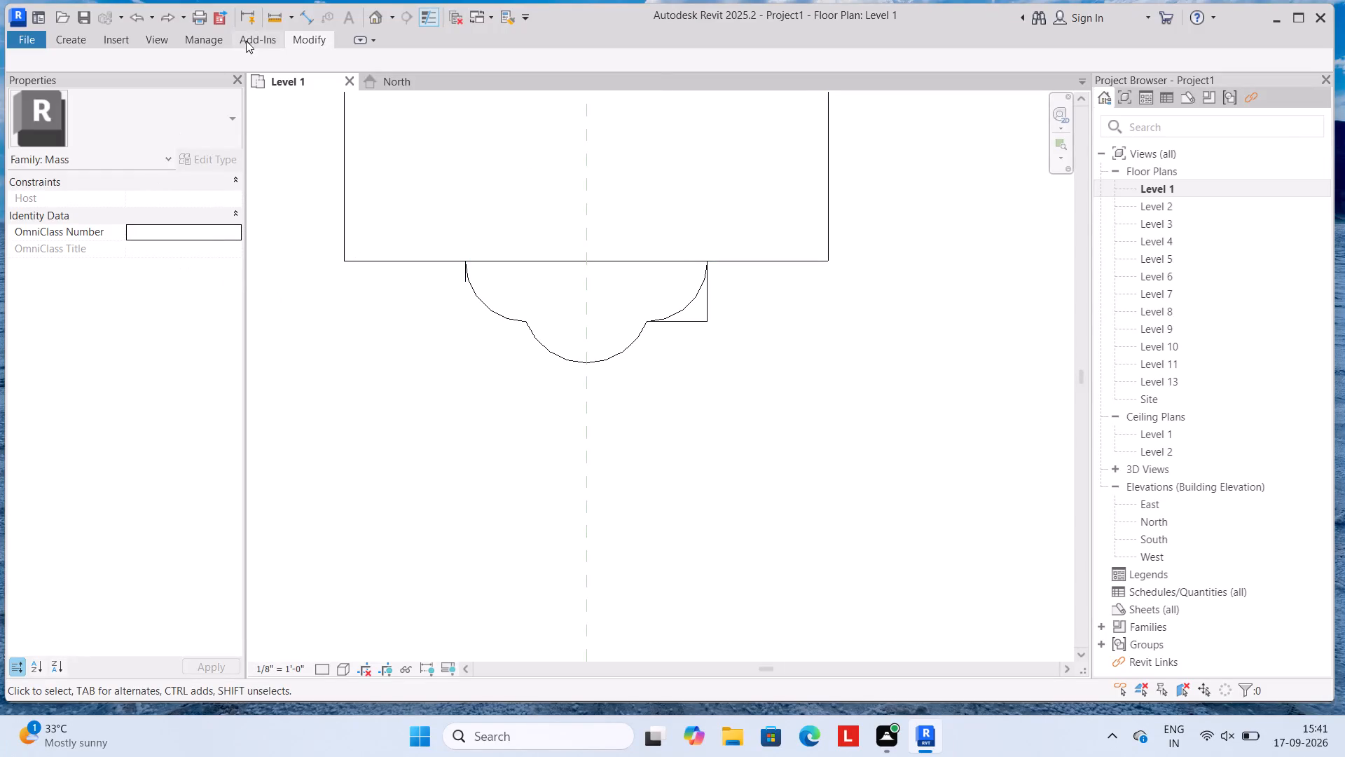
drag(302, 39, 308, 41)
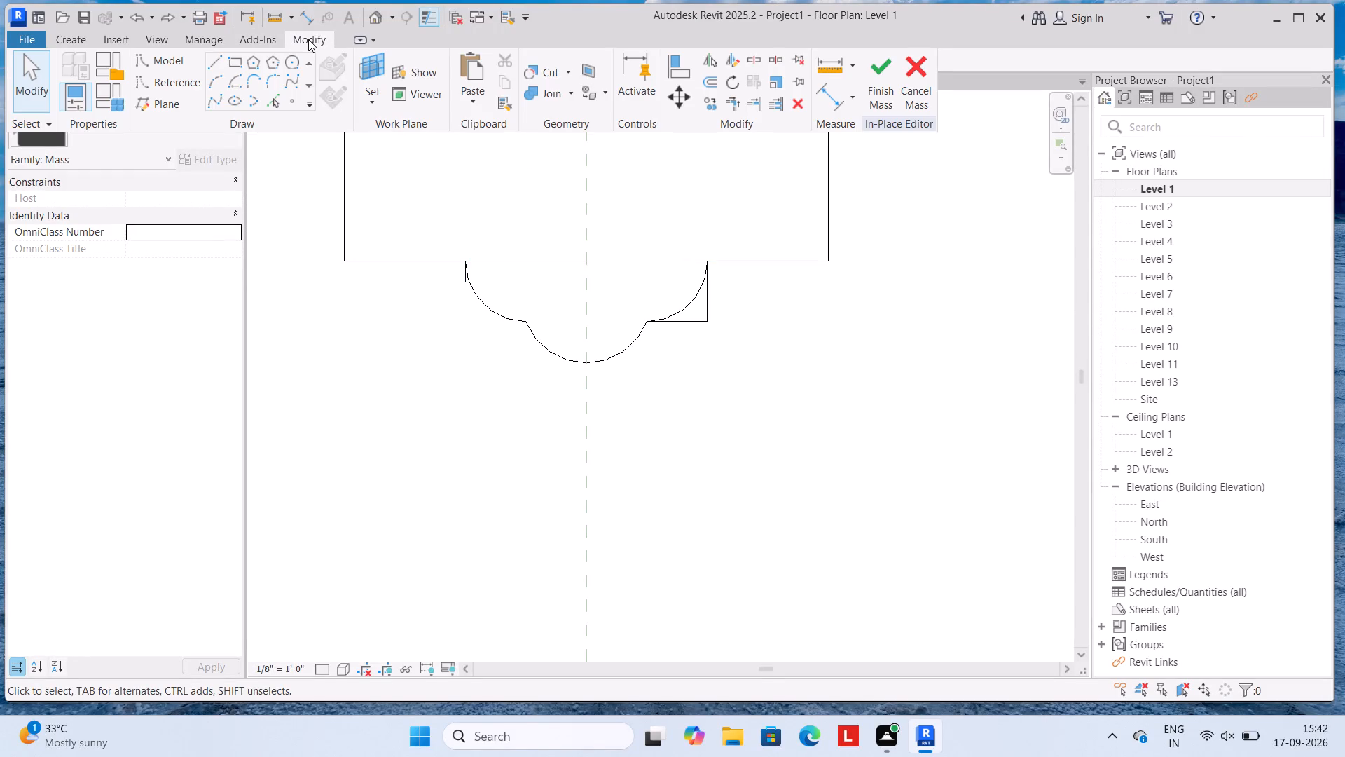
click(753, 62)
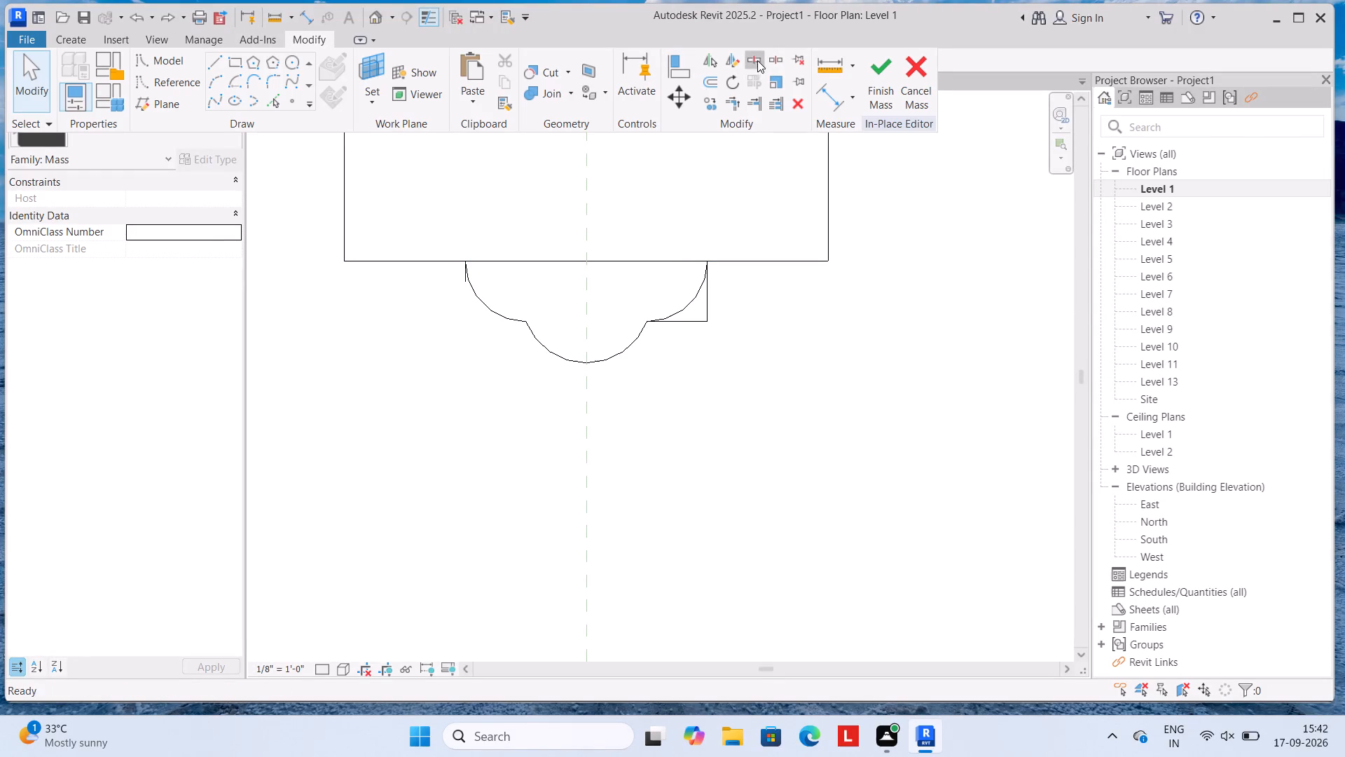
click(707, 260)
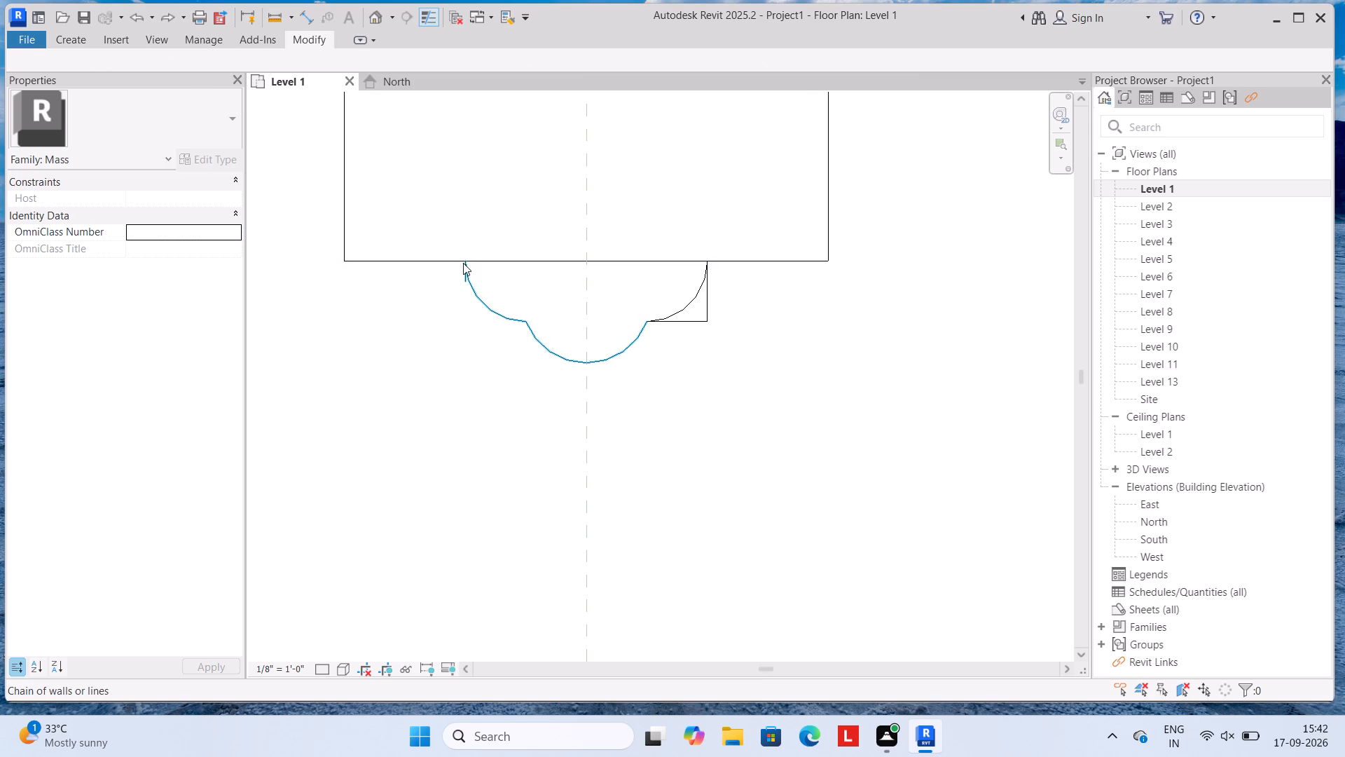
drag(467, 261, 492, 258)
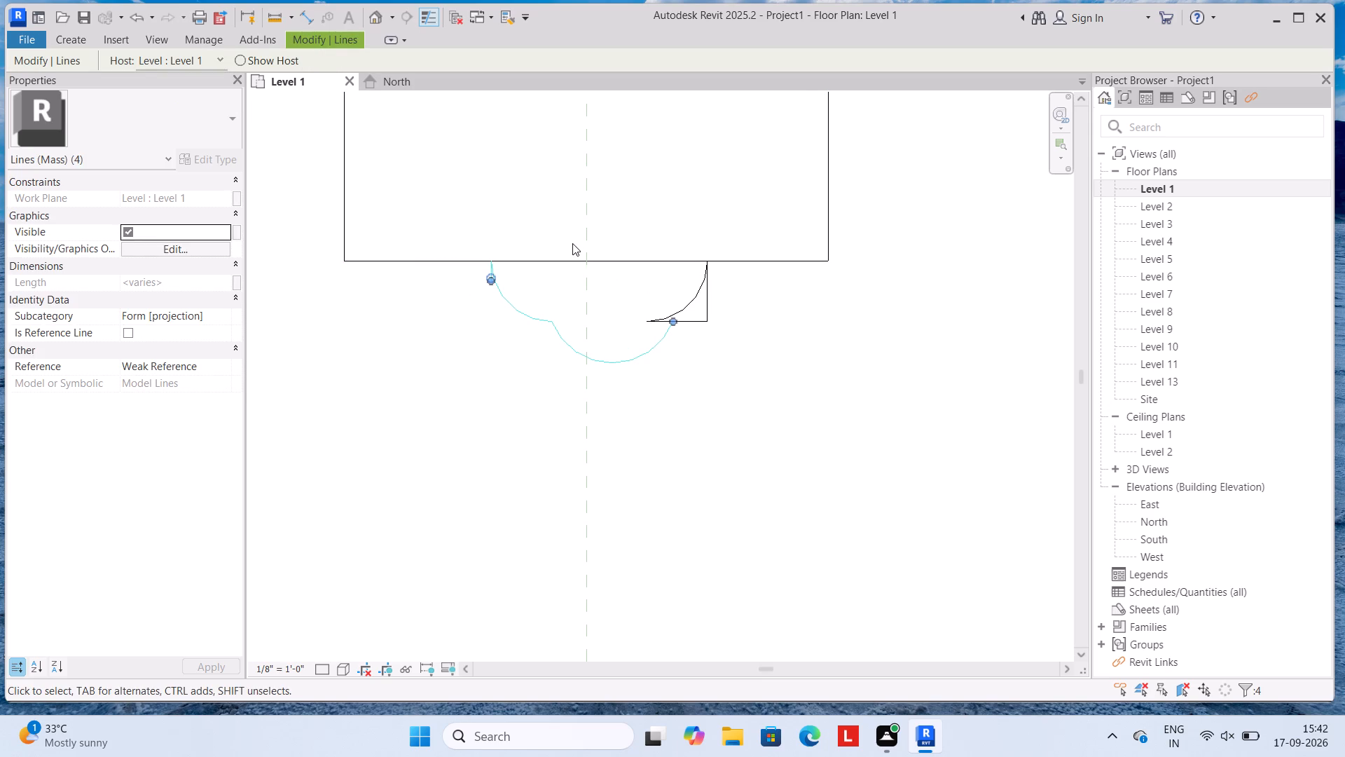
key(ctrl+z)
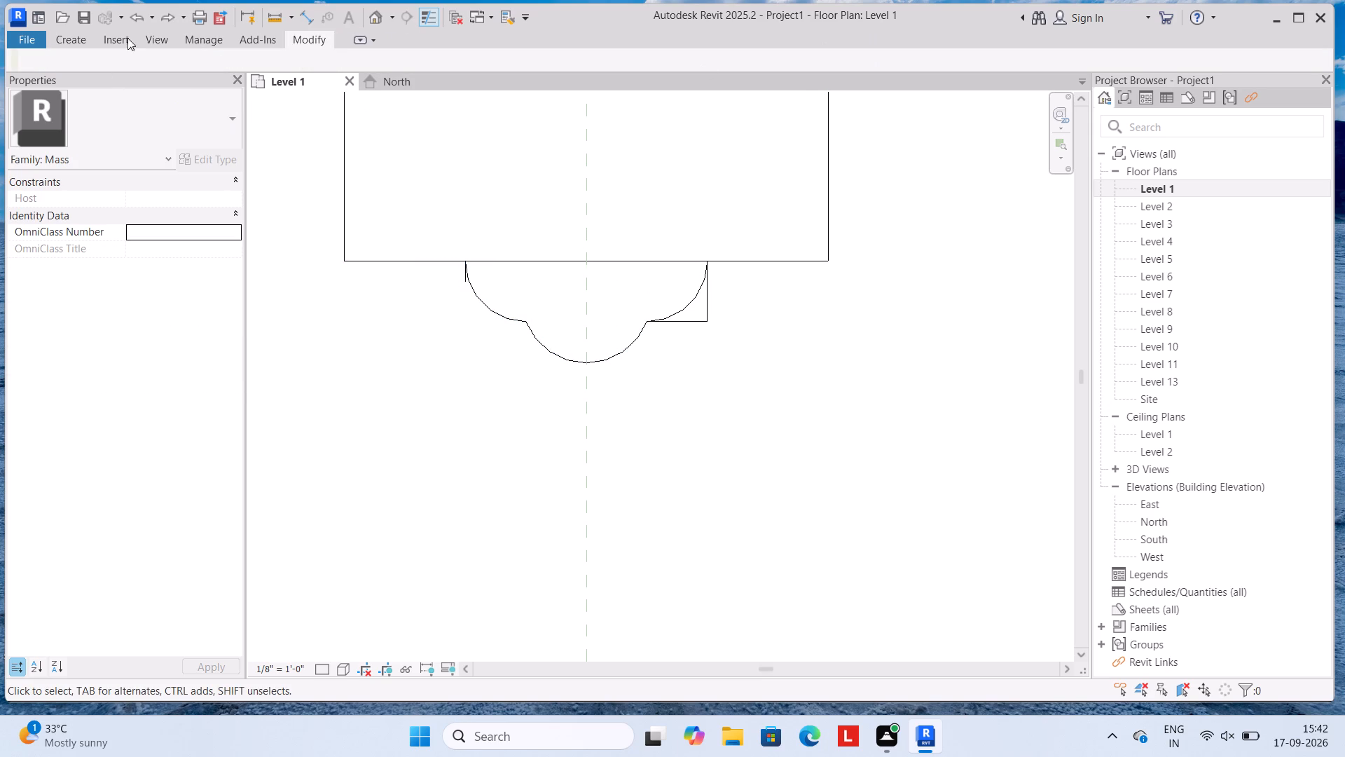
Split the horizontal edge about 1'-0" inside the right arc's end and at the left arc's end, deleting the inner segment.
click(299, 36)
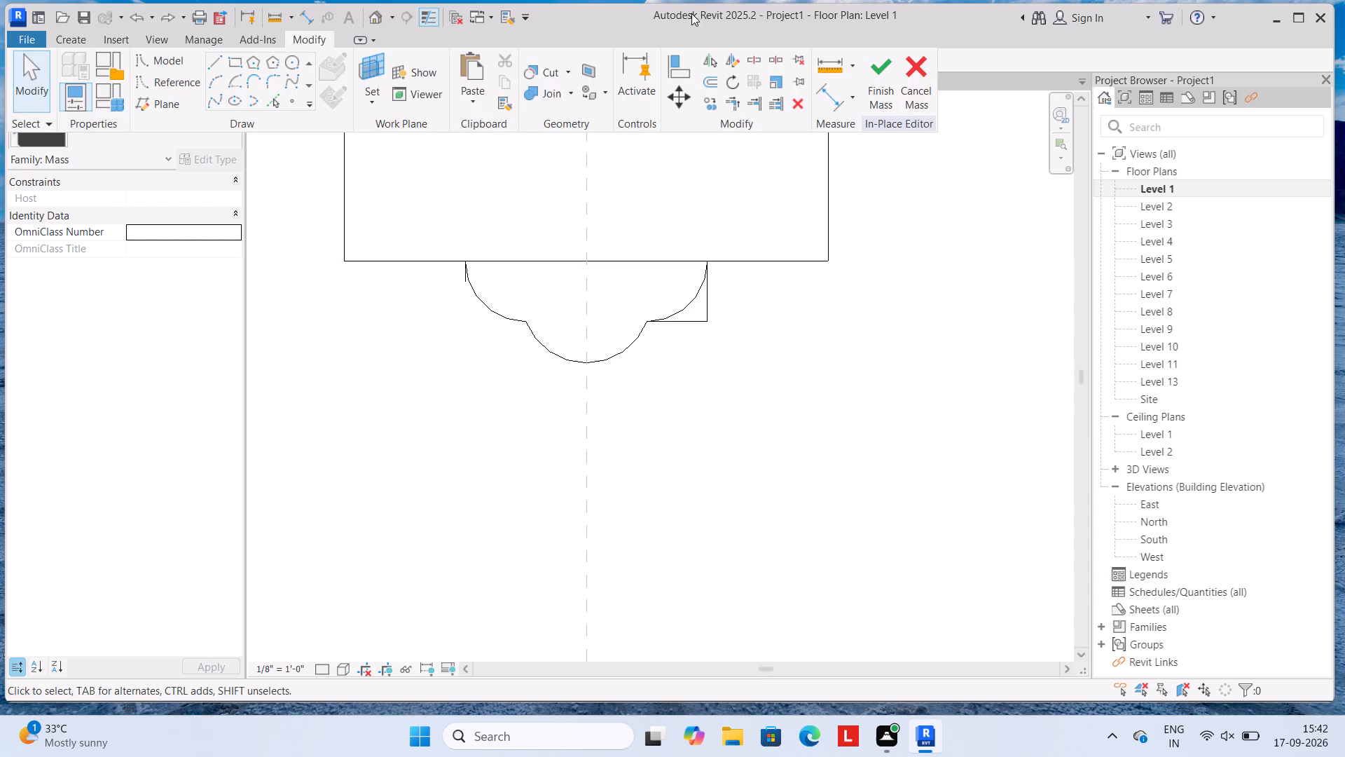
click(750, 62)
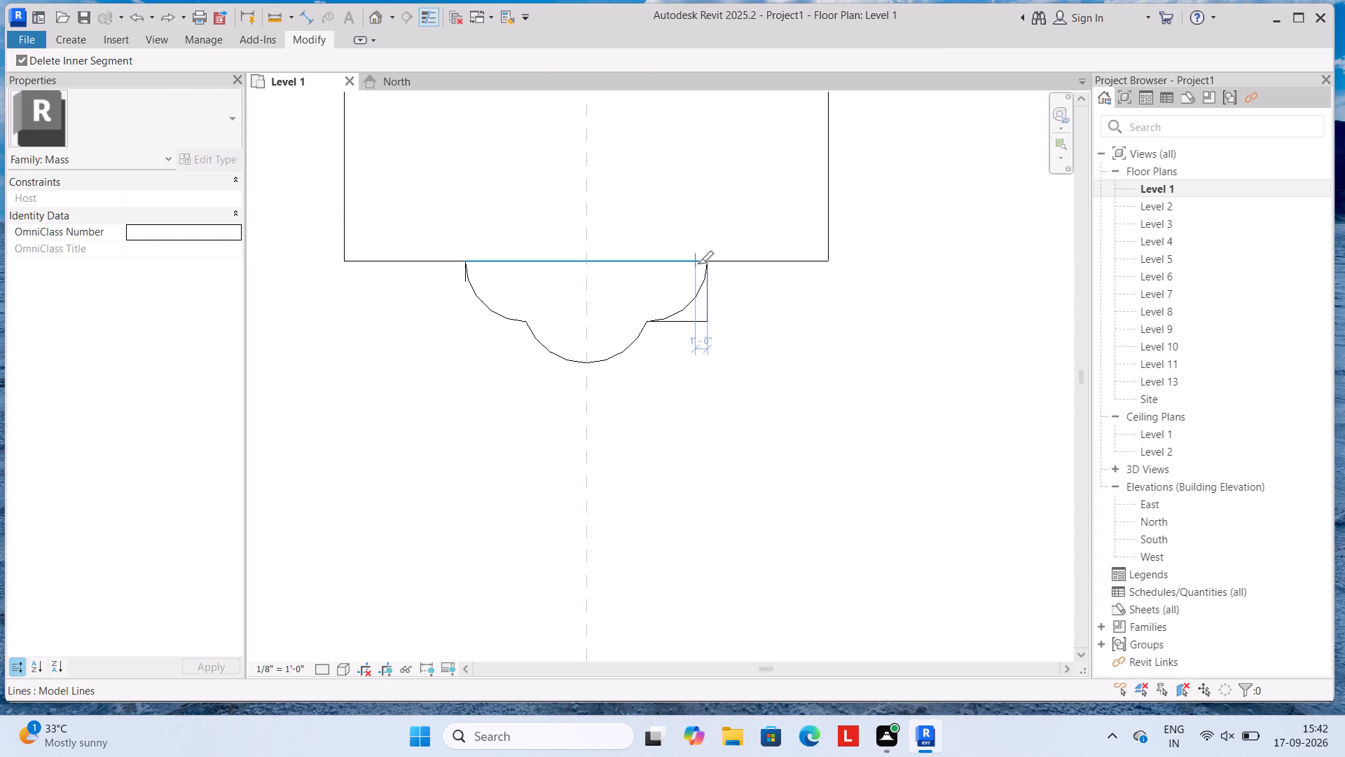
click(698, 261)
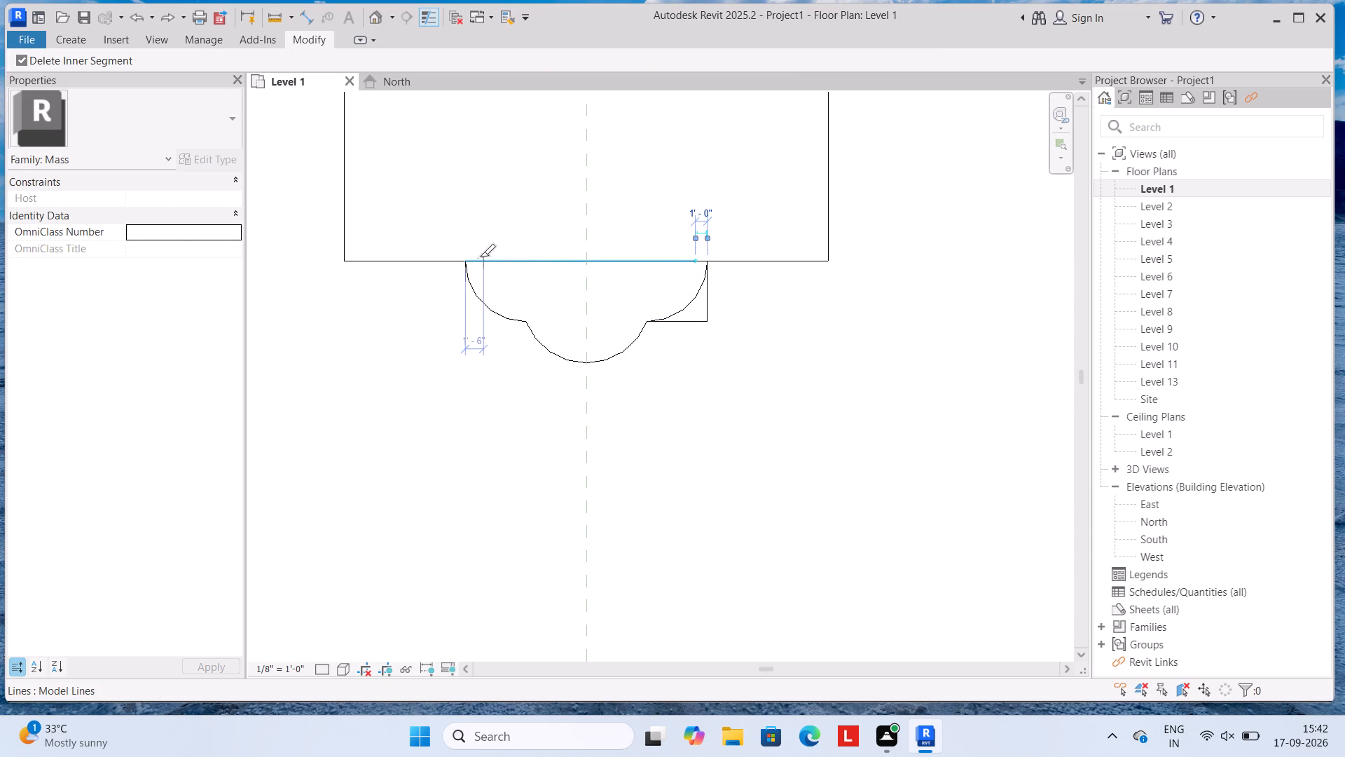
click(468, 261)
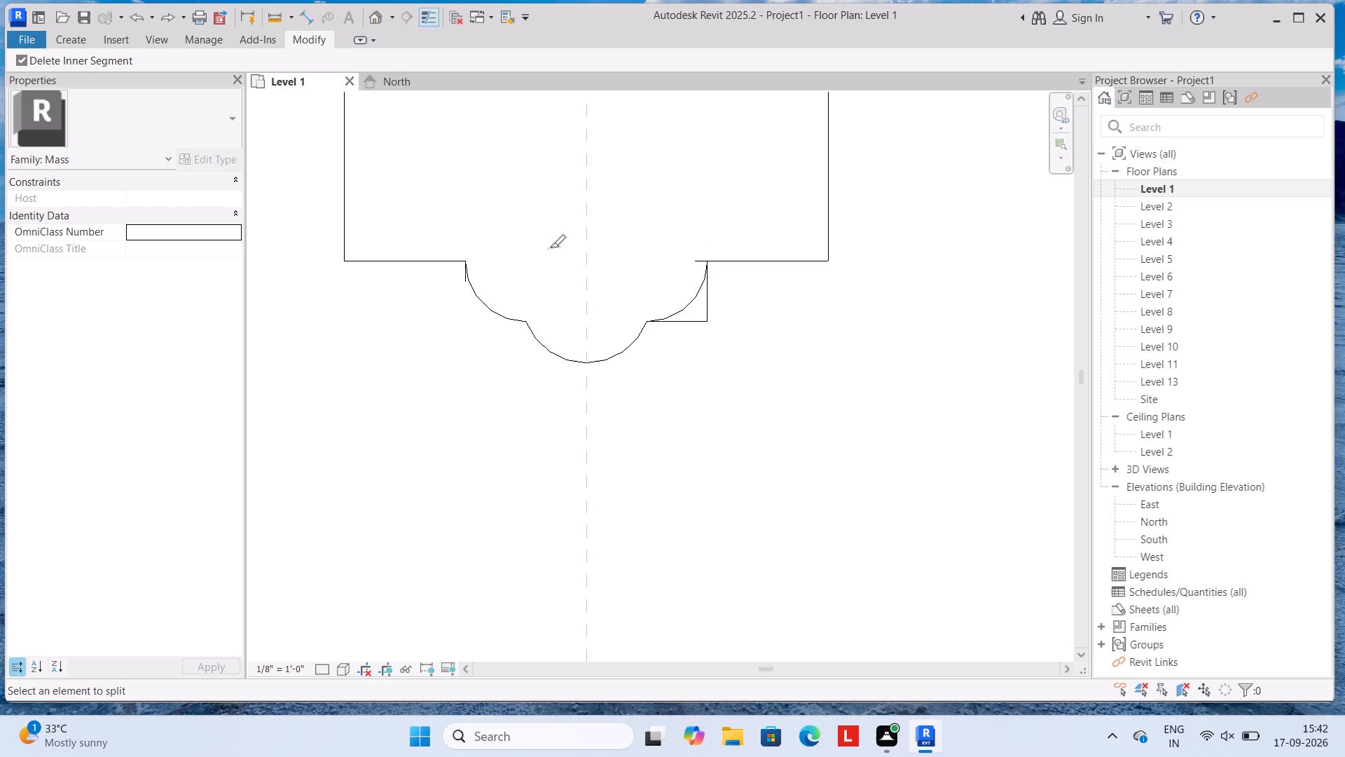
Split the leftover horizontal stub at the right arc's upper end about 0'-6" from the corner and delete its remaining pieces.
scroll(549, 251, down, 1)
scroll(656, 247, up, 4)
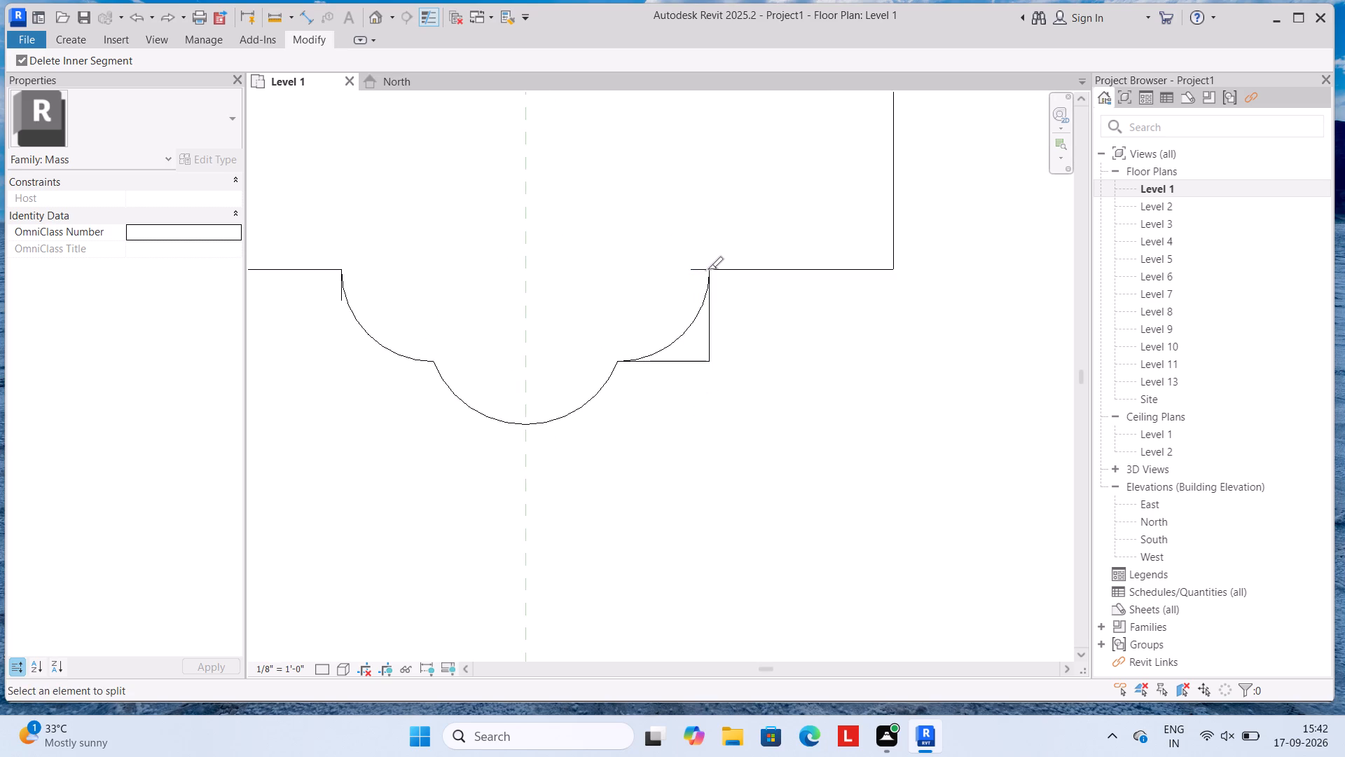
click(708, 269)
click(695, 269)
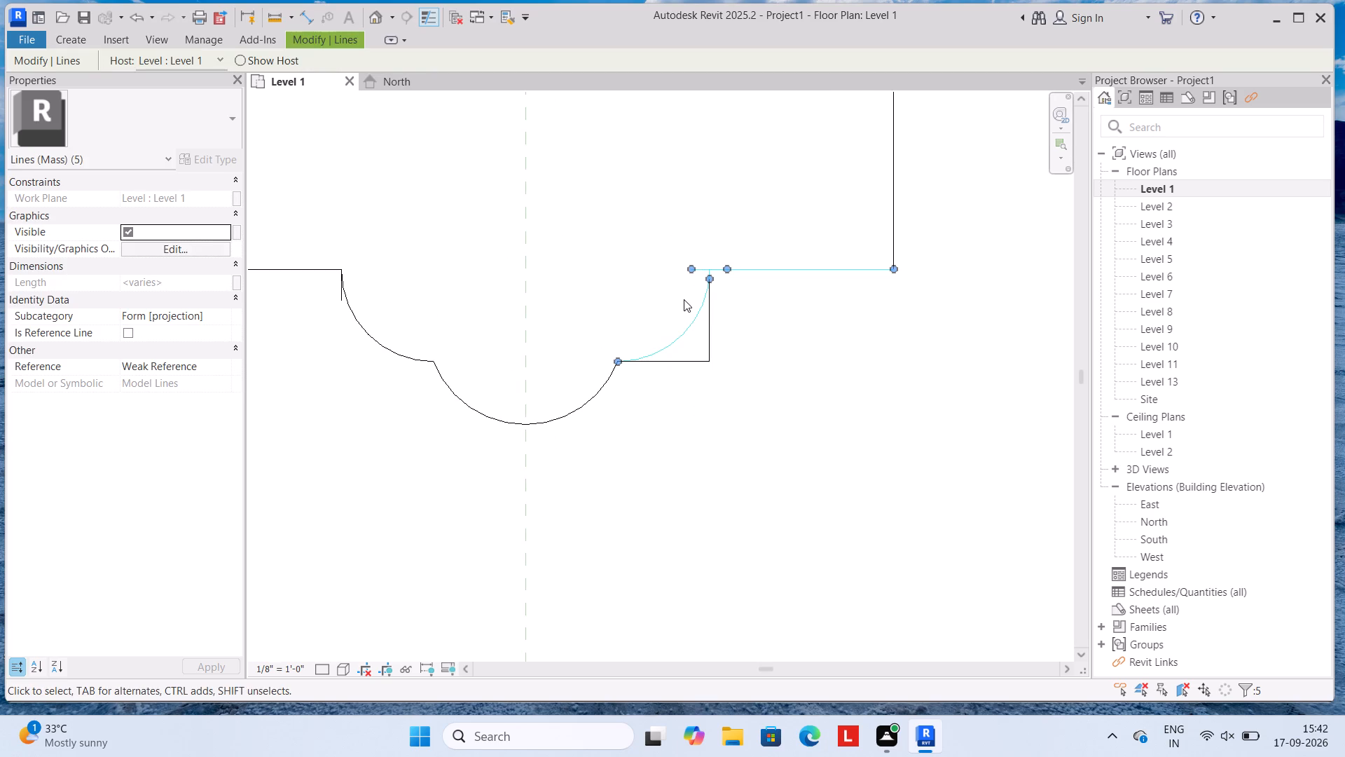
click(688, 292)
scroll(698, 266, up, 3)
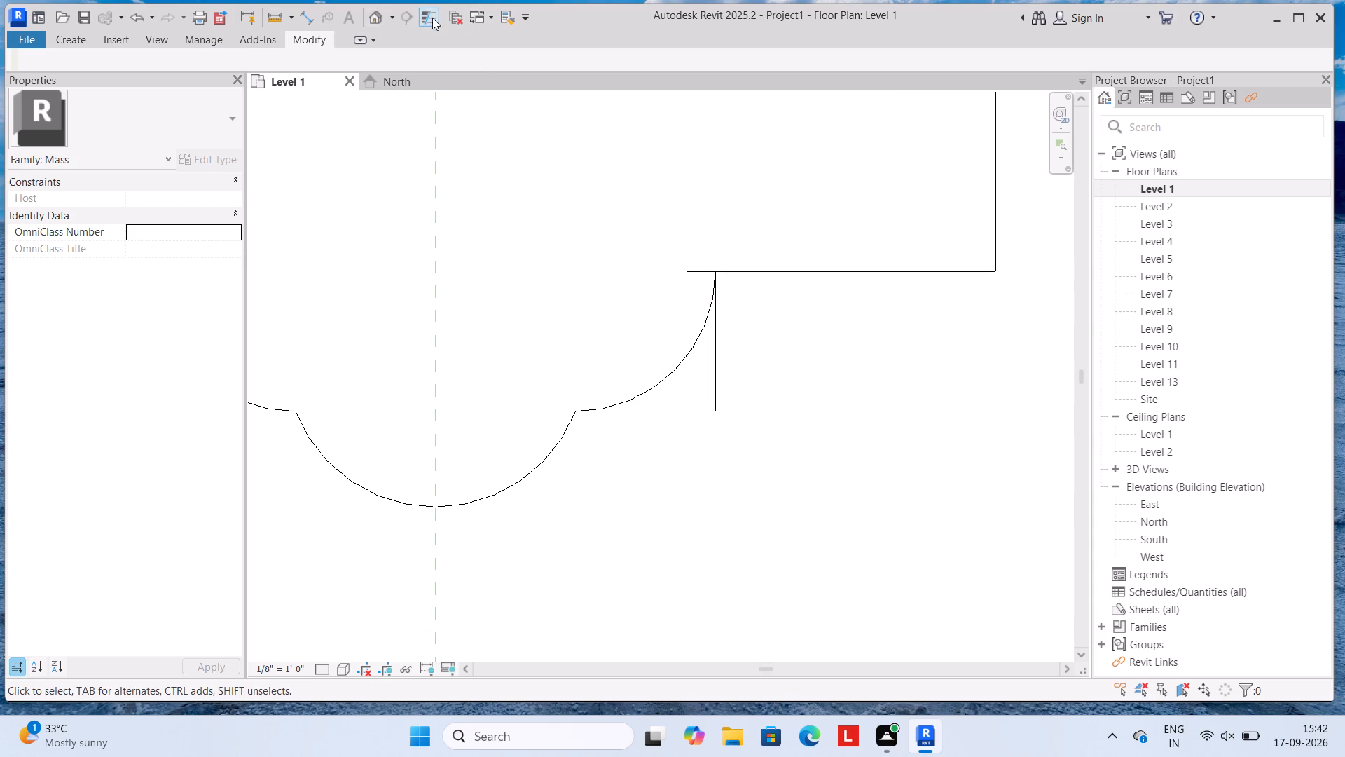
click(312, 40)
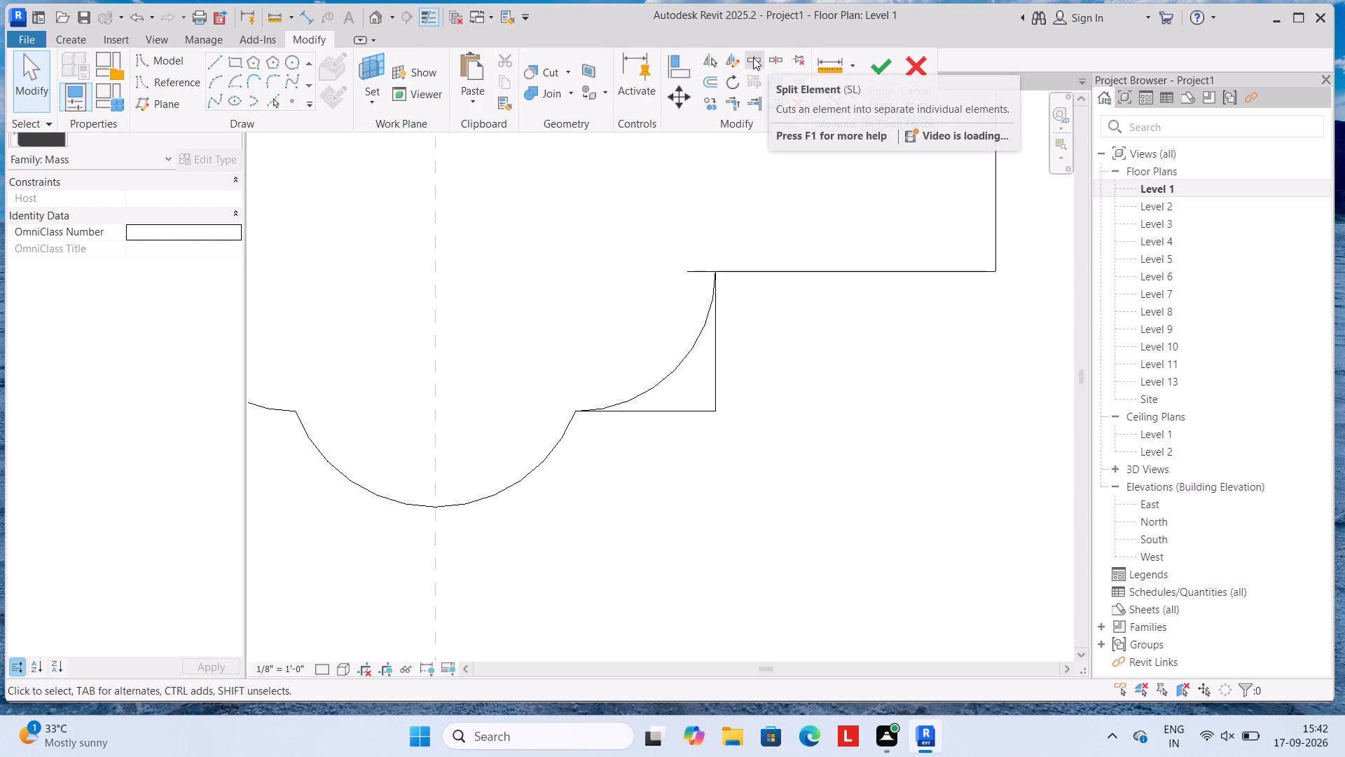
click(753, 57)
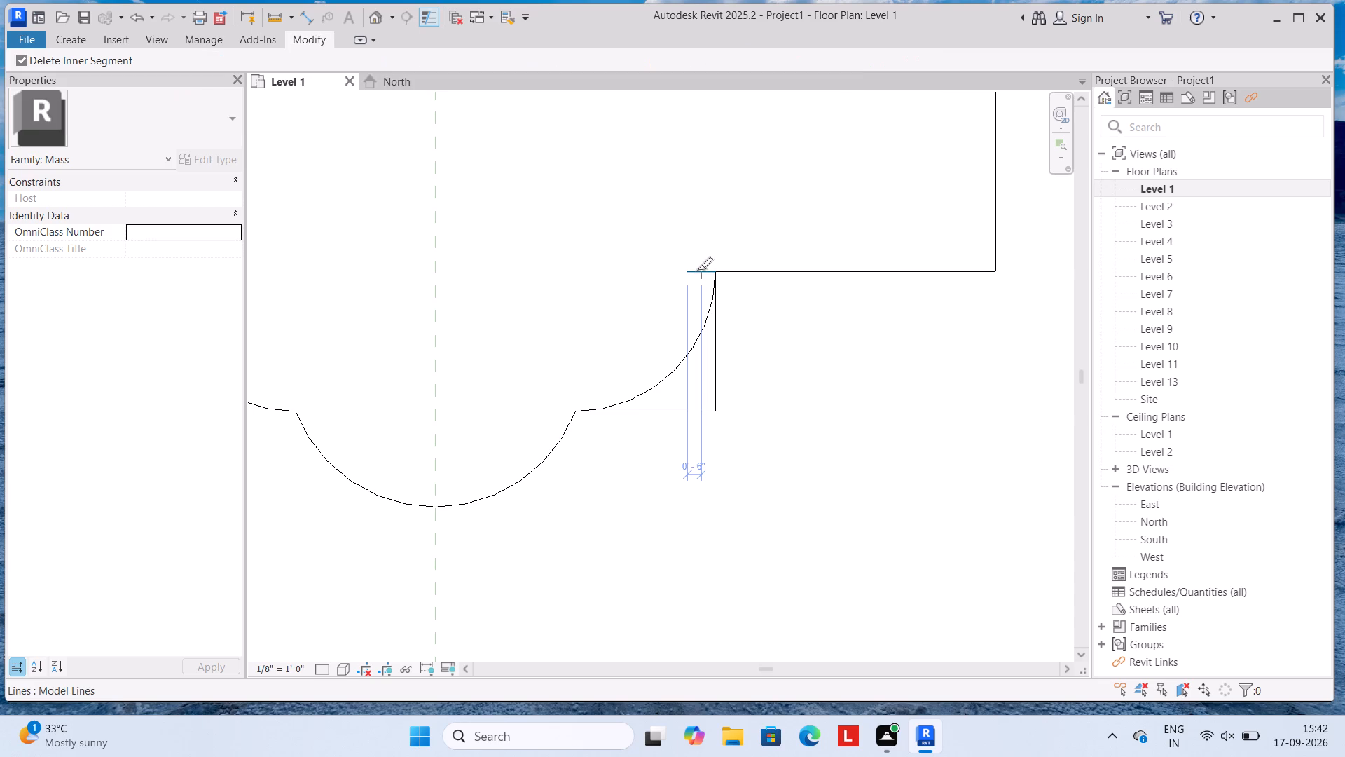
click(697, 270)
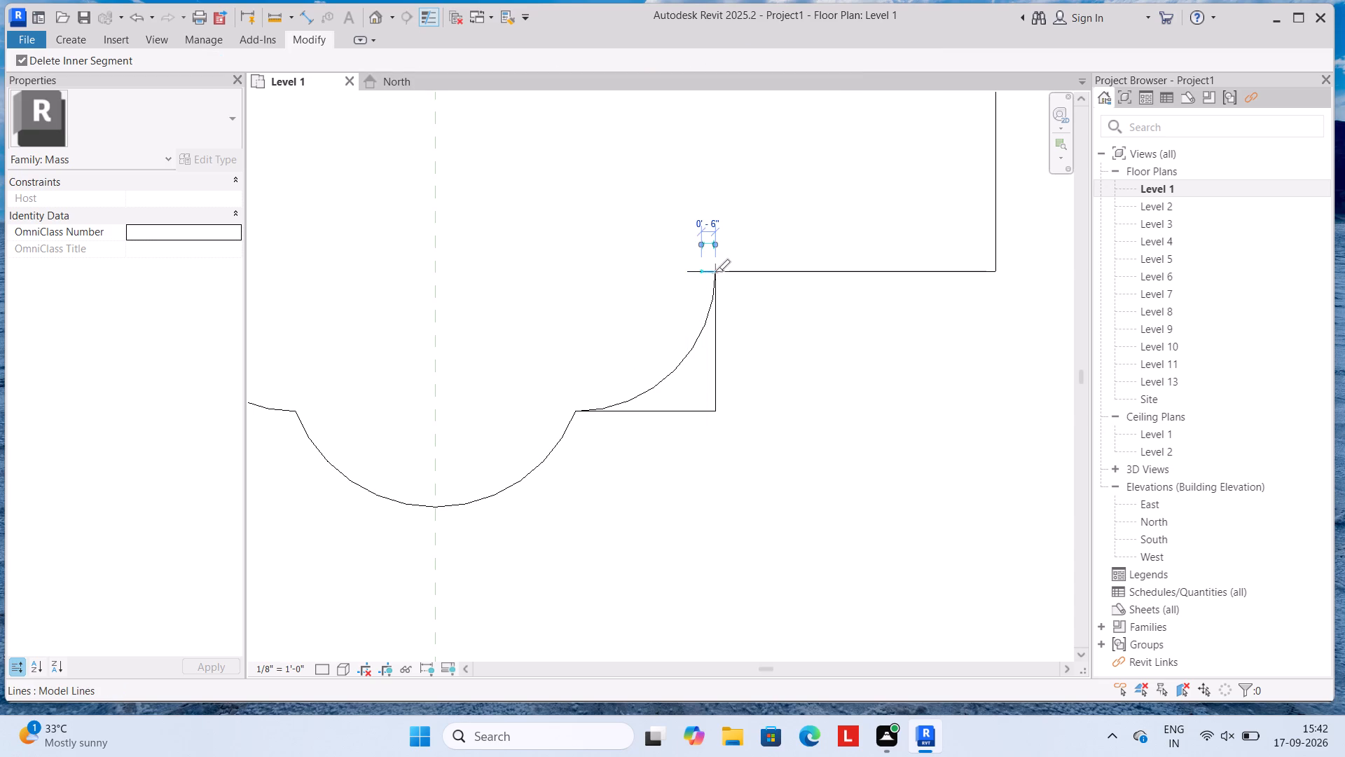
click(715, 271)
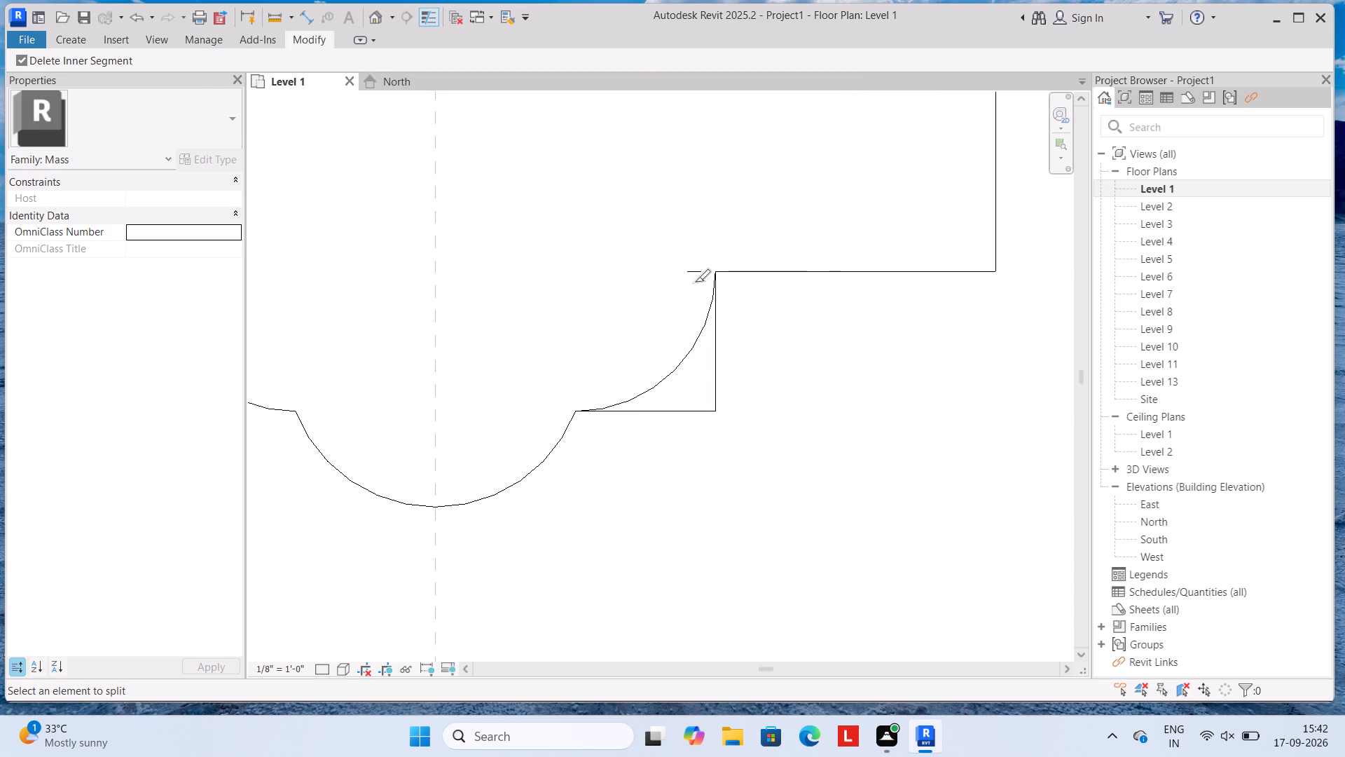
click(696, 269)
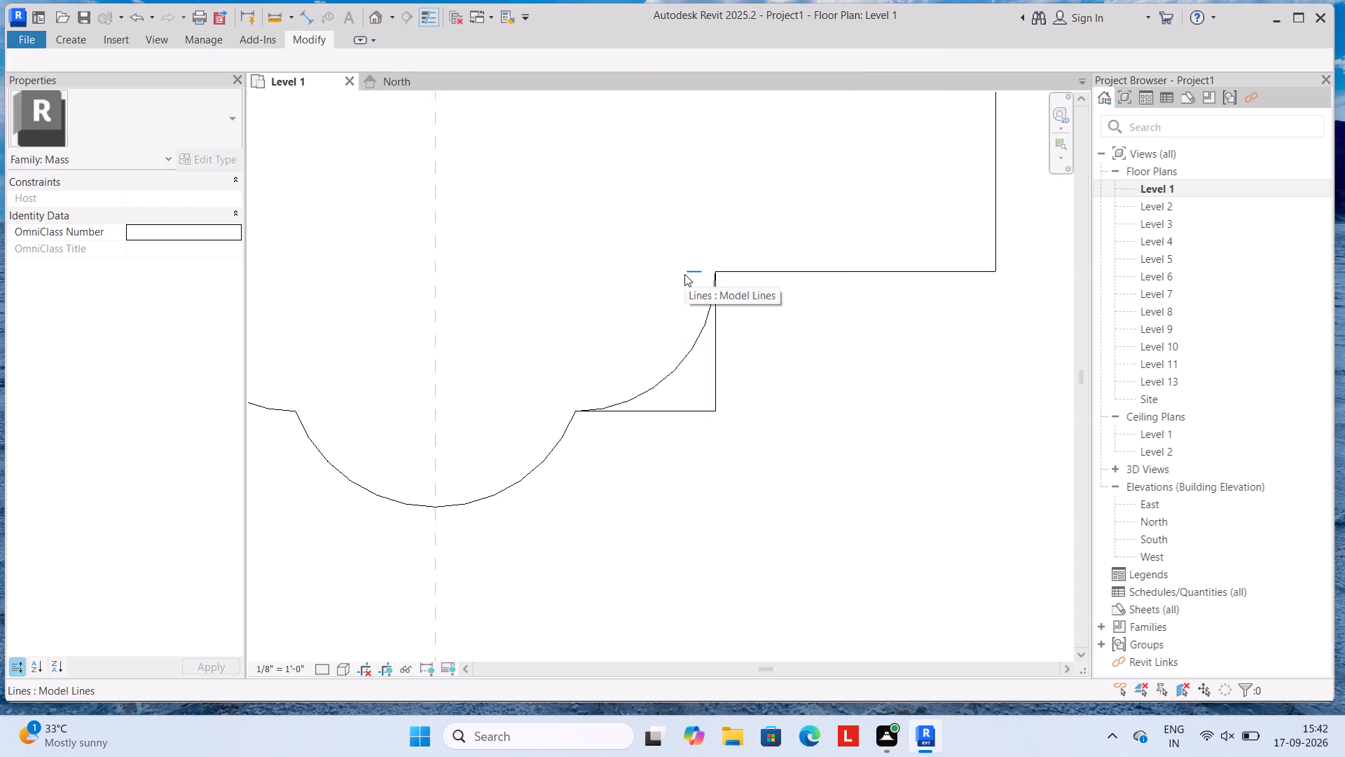
key(Delete)
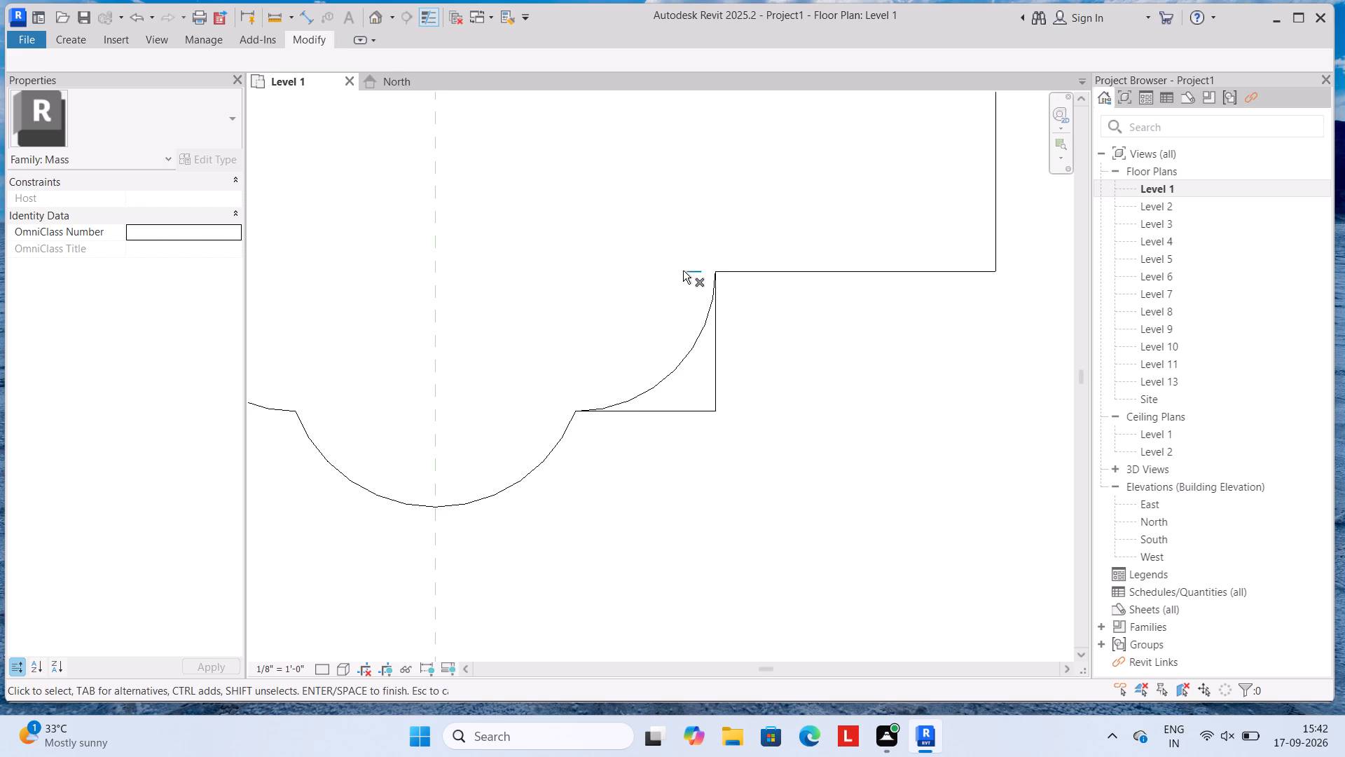
click(689, 272)
key(Delete)
scroll(670, 313, down, 2)
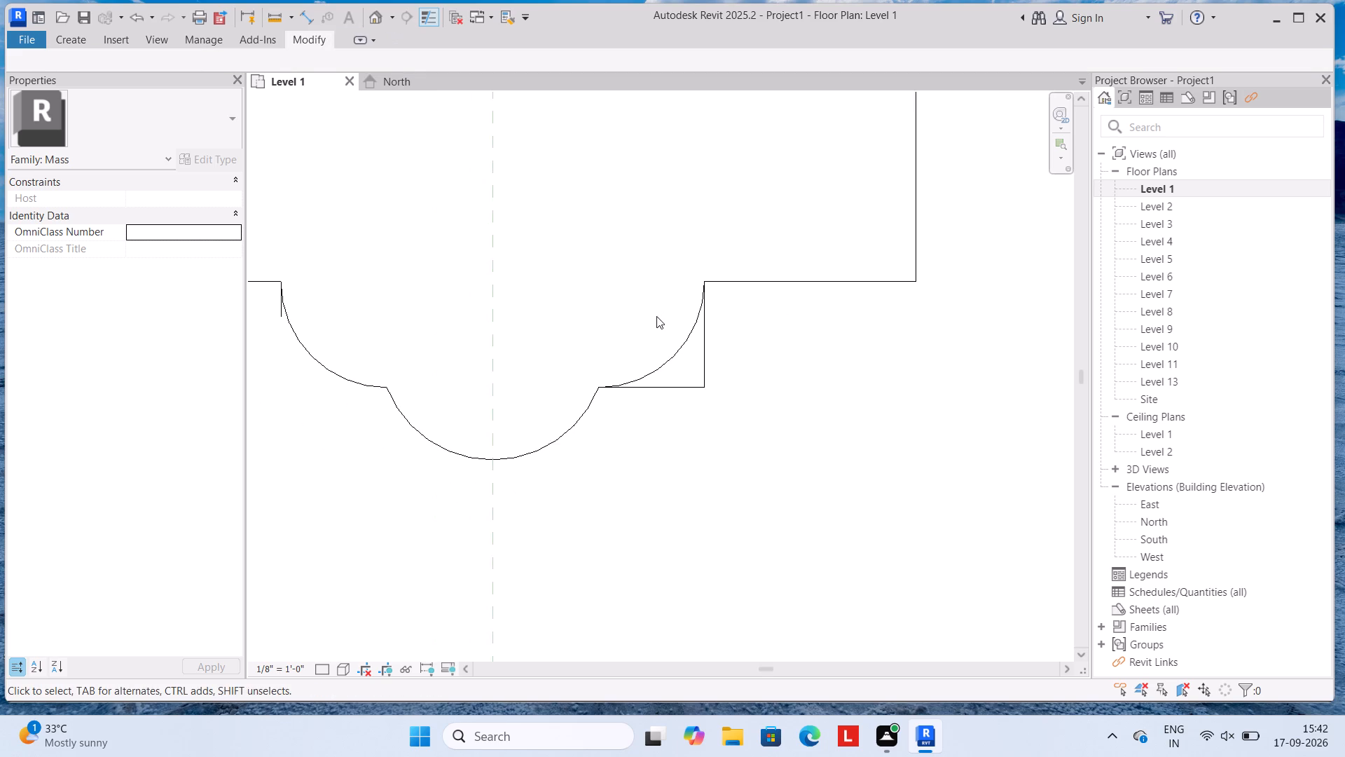
Split the short vertical stub at the left arc's upper end about 0'-11" down and delete both pieces.
scroll(656, 318, down, 2)
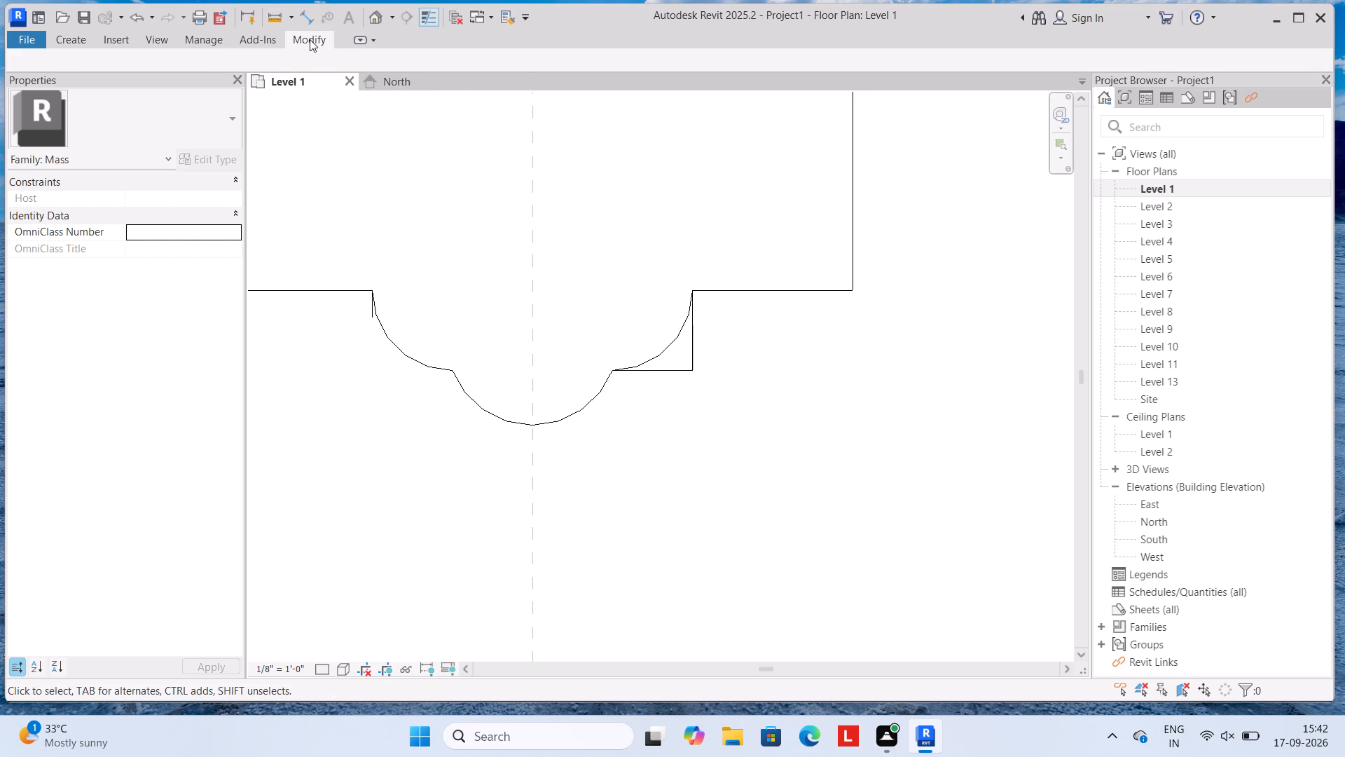
click(308, 39)
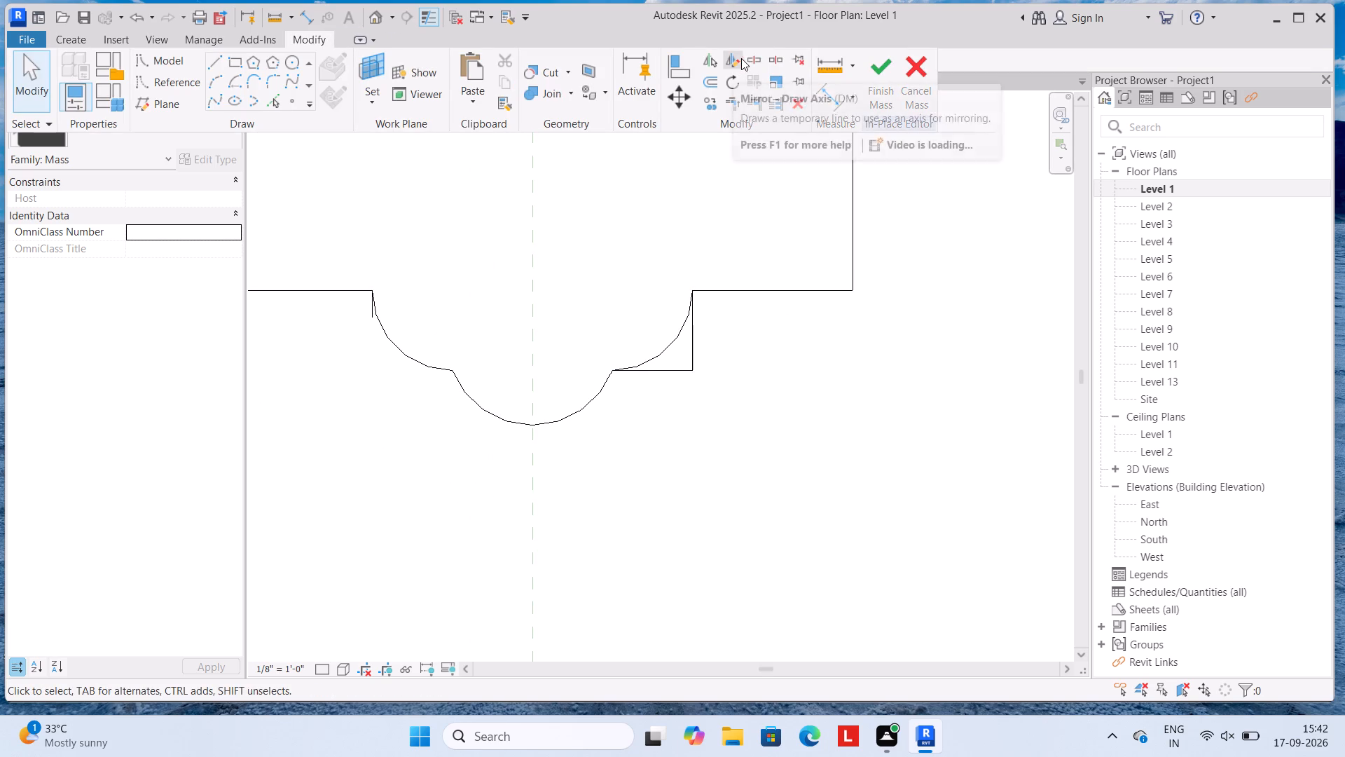
drag(752, 57, 752, 64)
scroll(382, 306, up, 3)
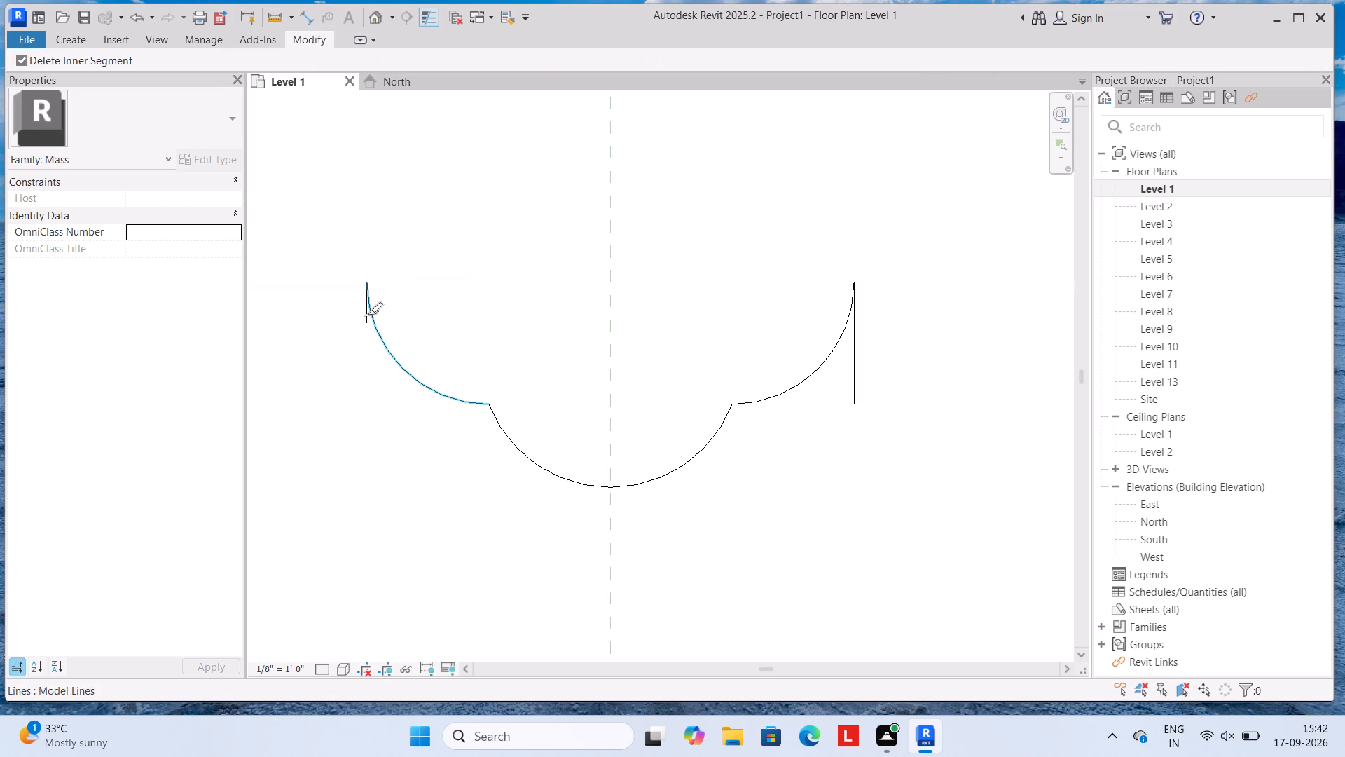
scroll(362, 321, up, 6)
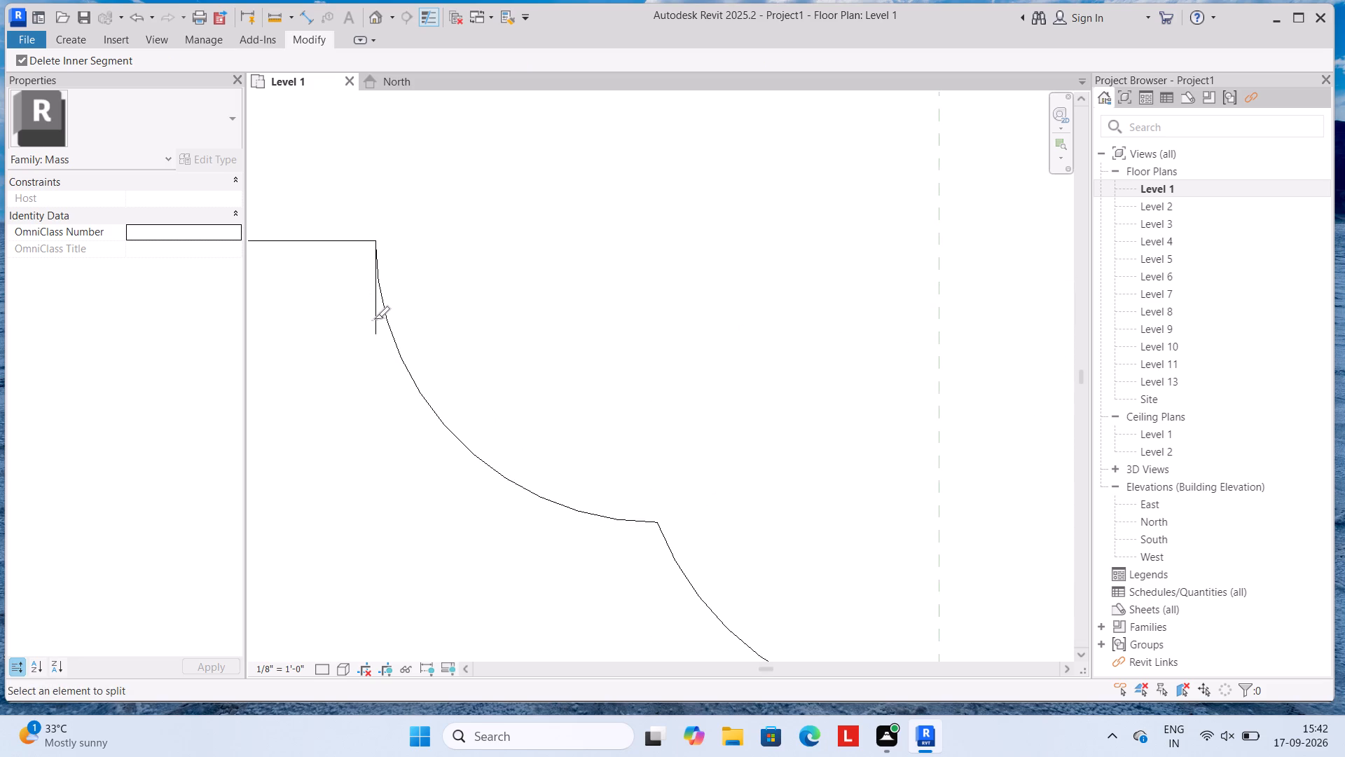
click(374, 290)
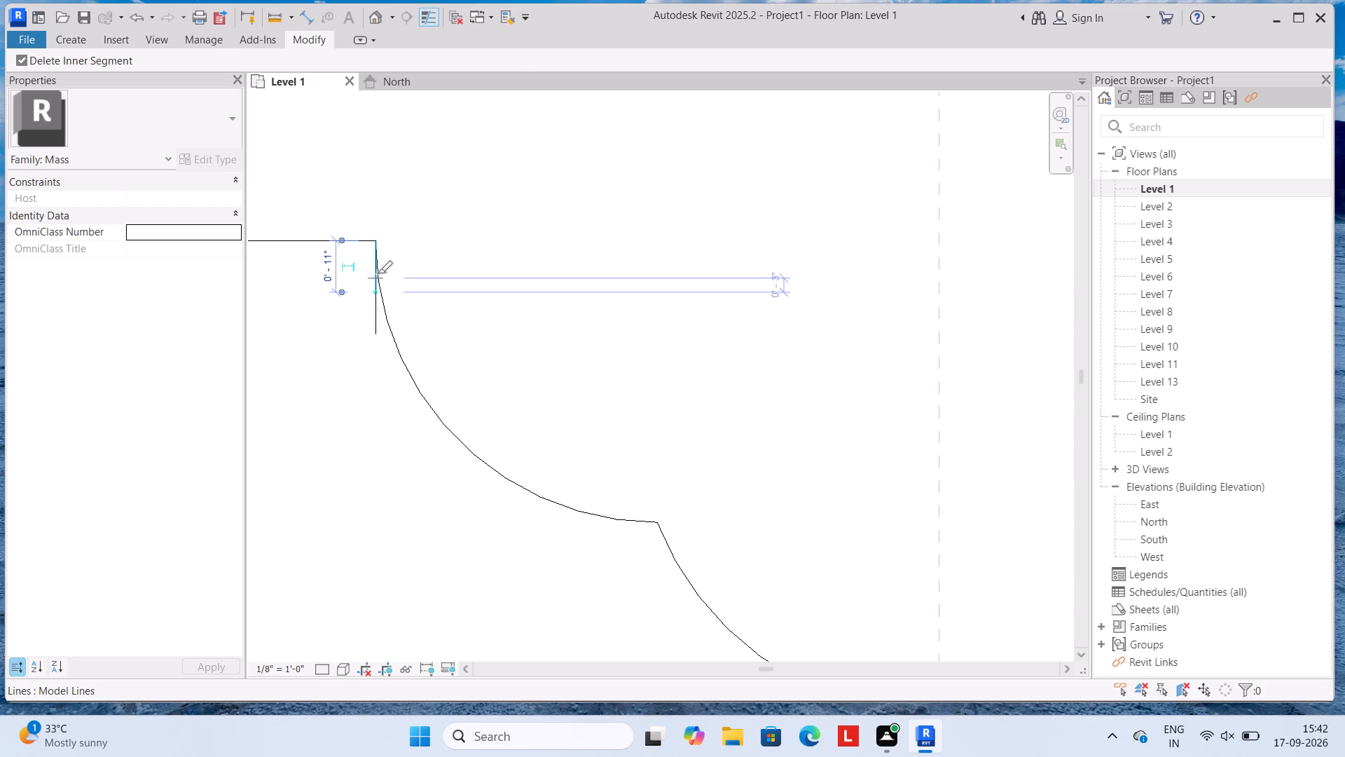
click(373, 247)
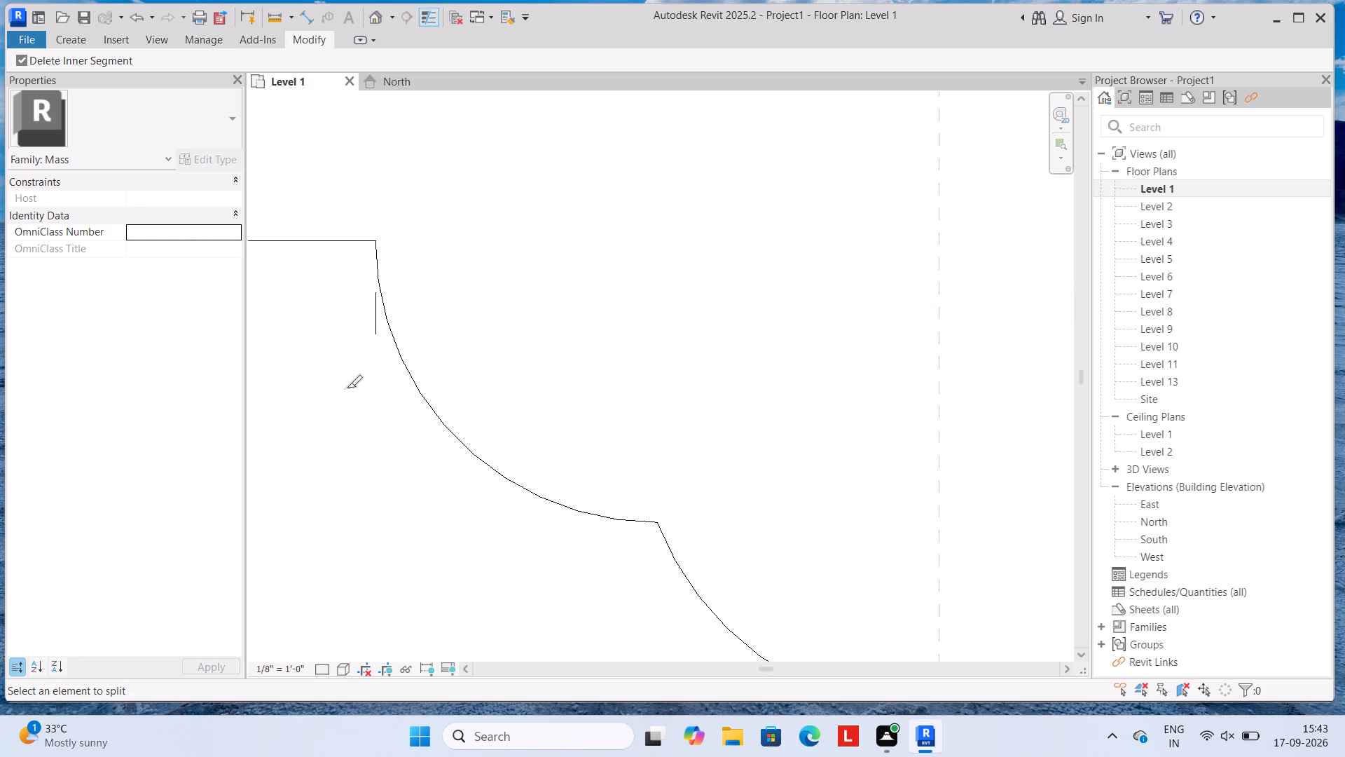
key(Escape)
click(373, 309)
key(Delete)
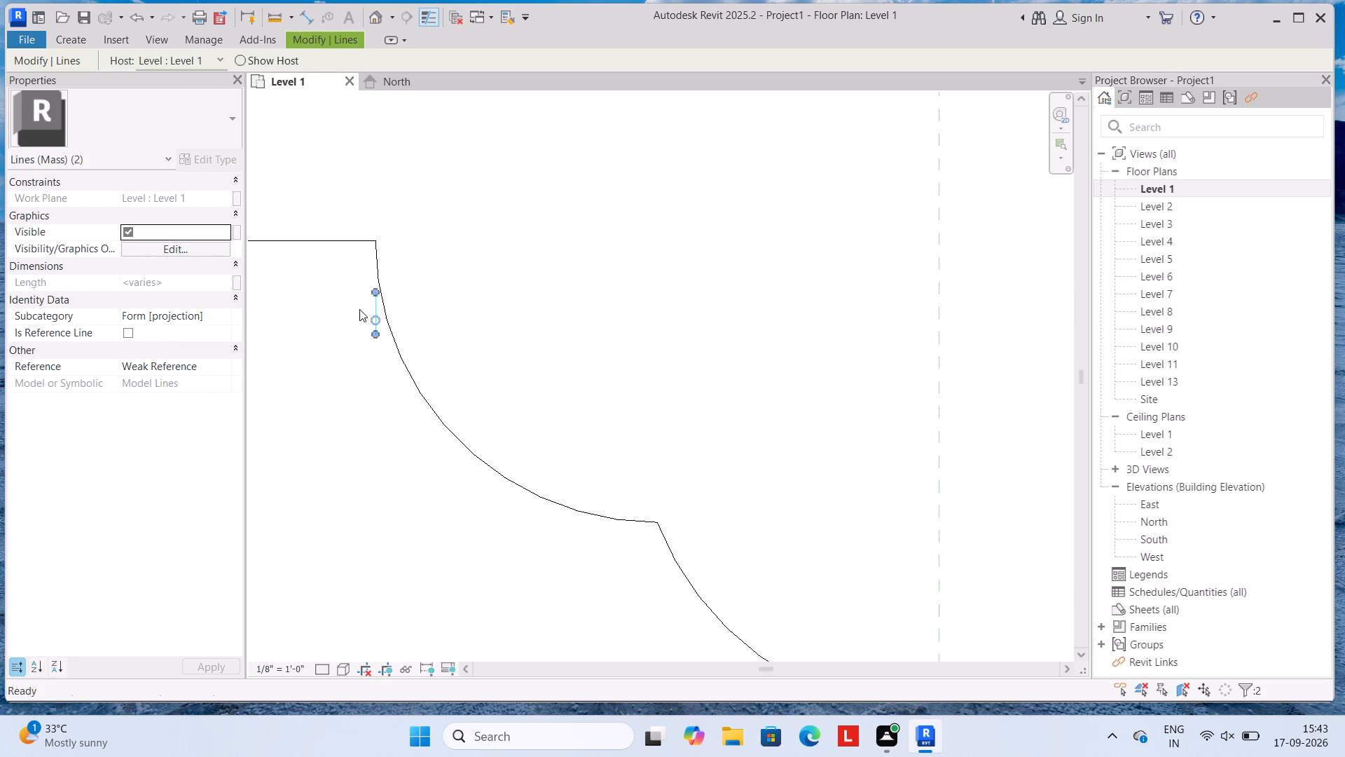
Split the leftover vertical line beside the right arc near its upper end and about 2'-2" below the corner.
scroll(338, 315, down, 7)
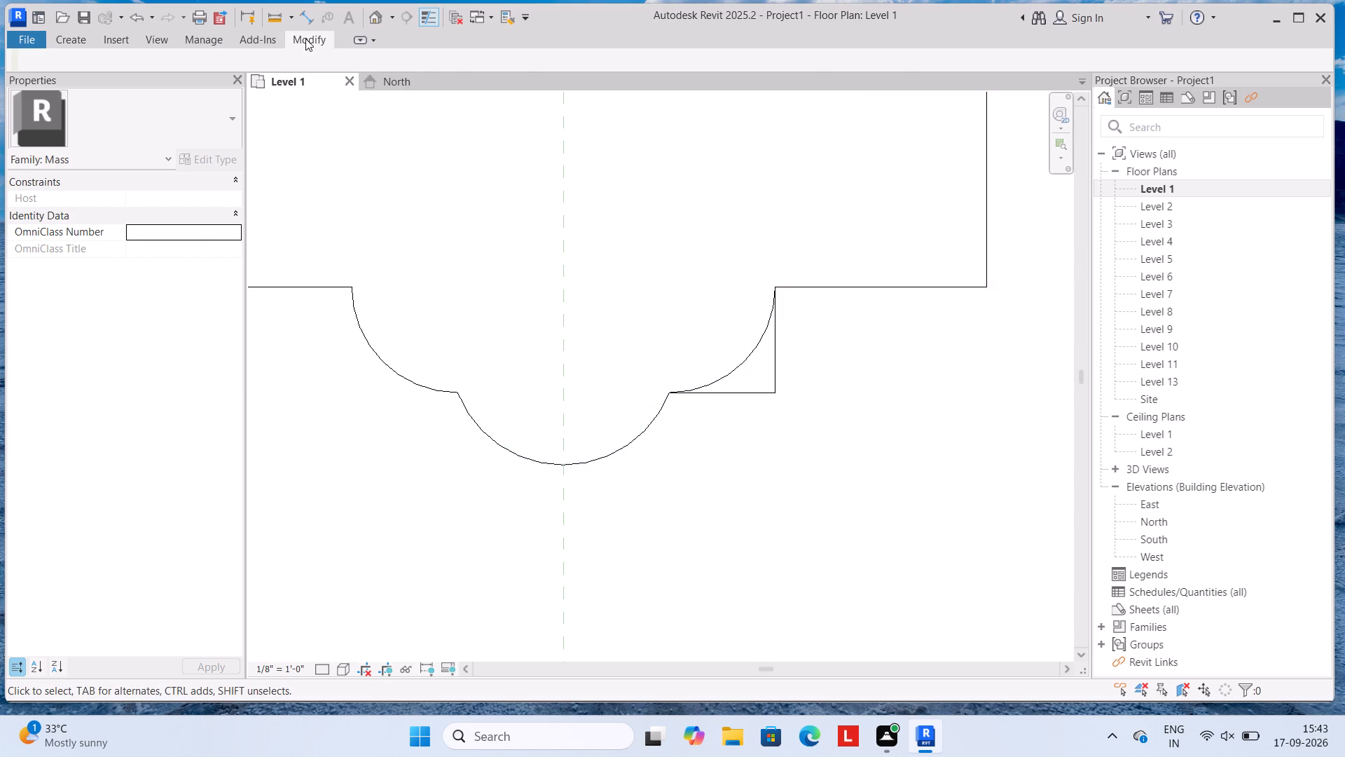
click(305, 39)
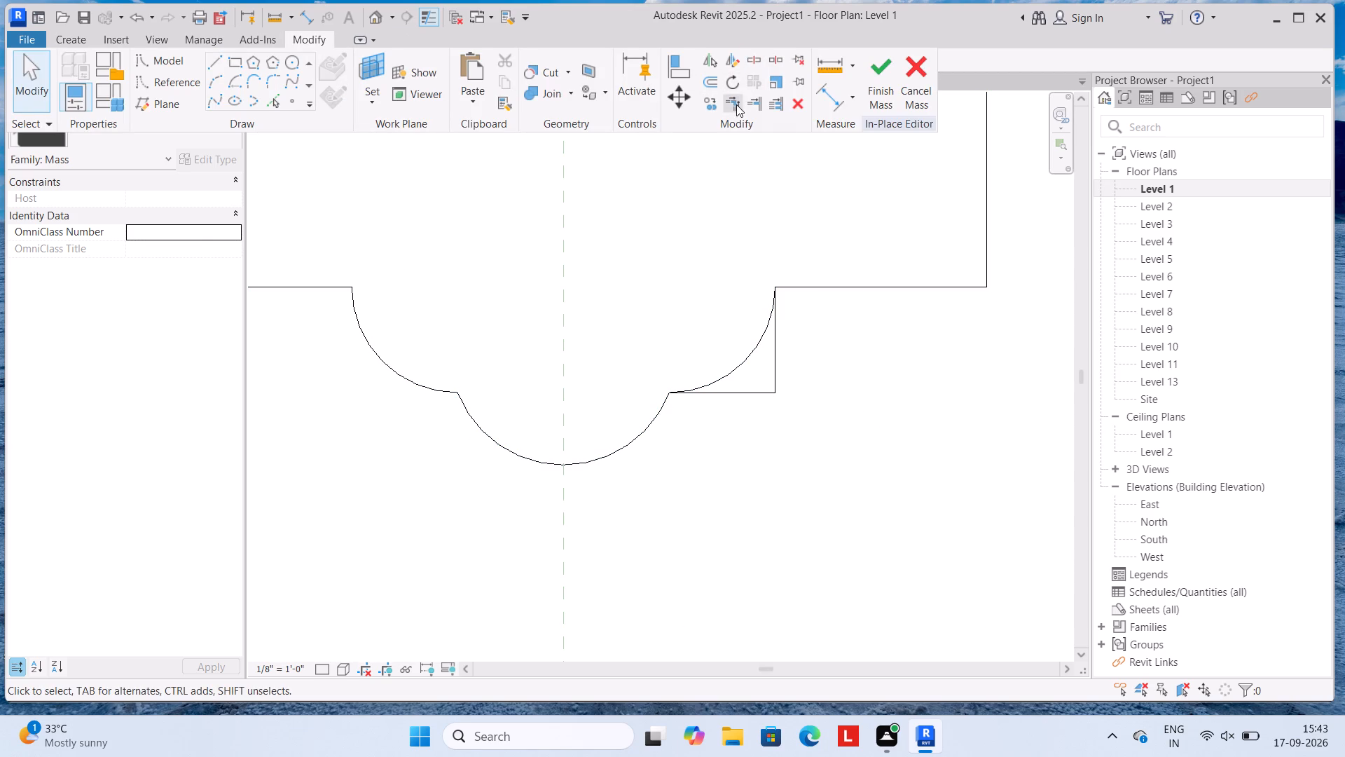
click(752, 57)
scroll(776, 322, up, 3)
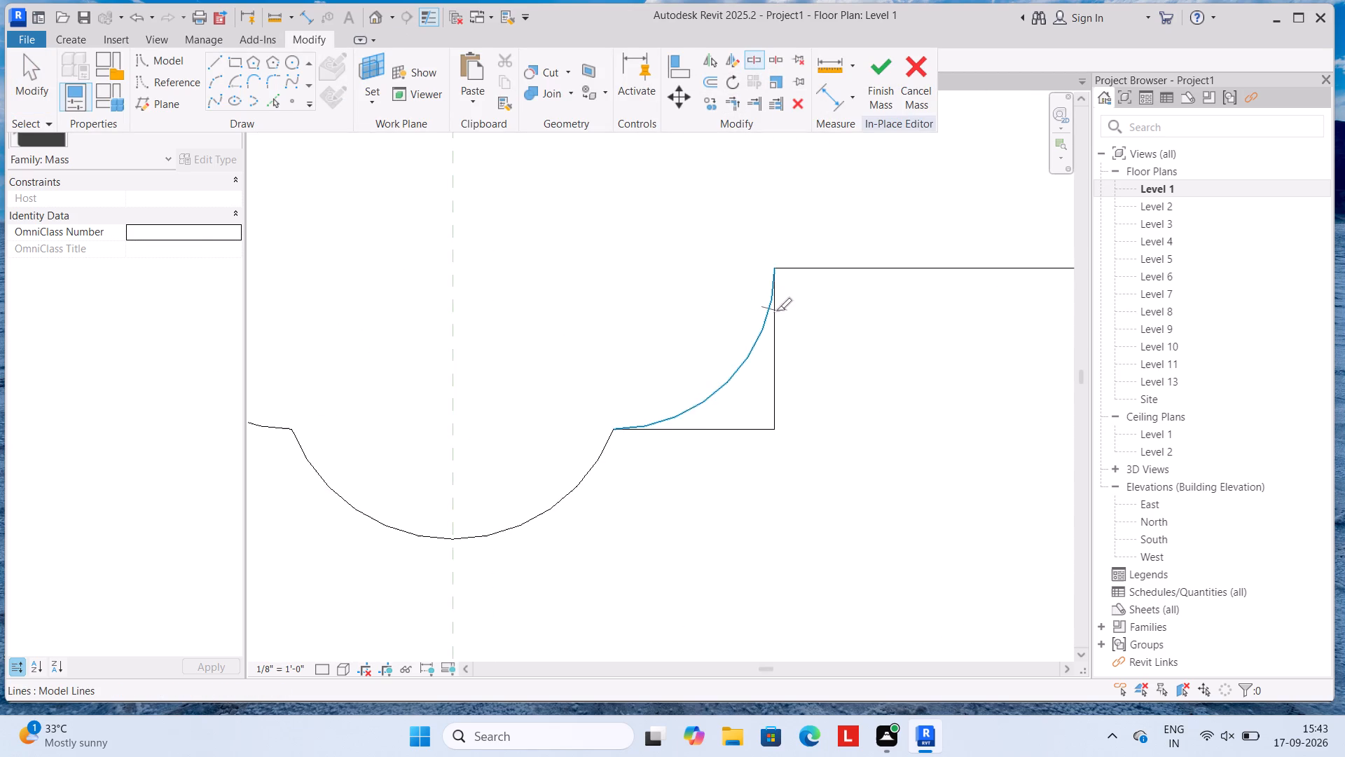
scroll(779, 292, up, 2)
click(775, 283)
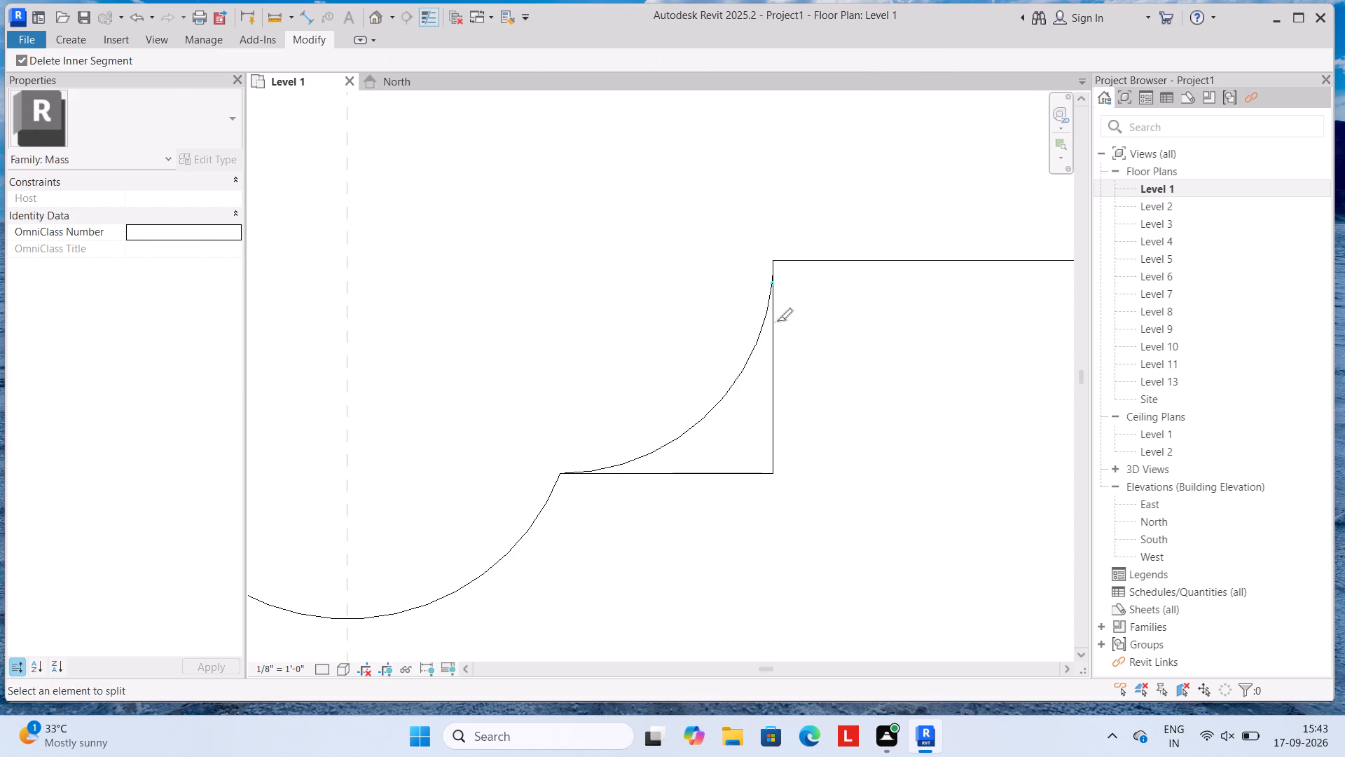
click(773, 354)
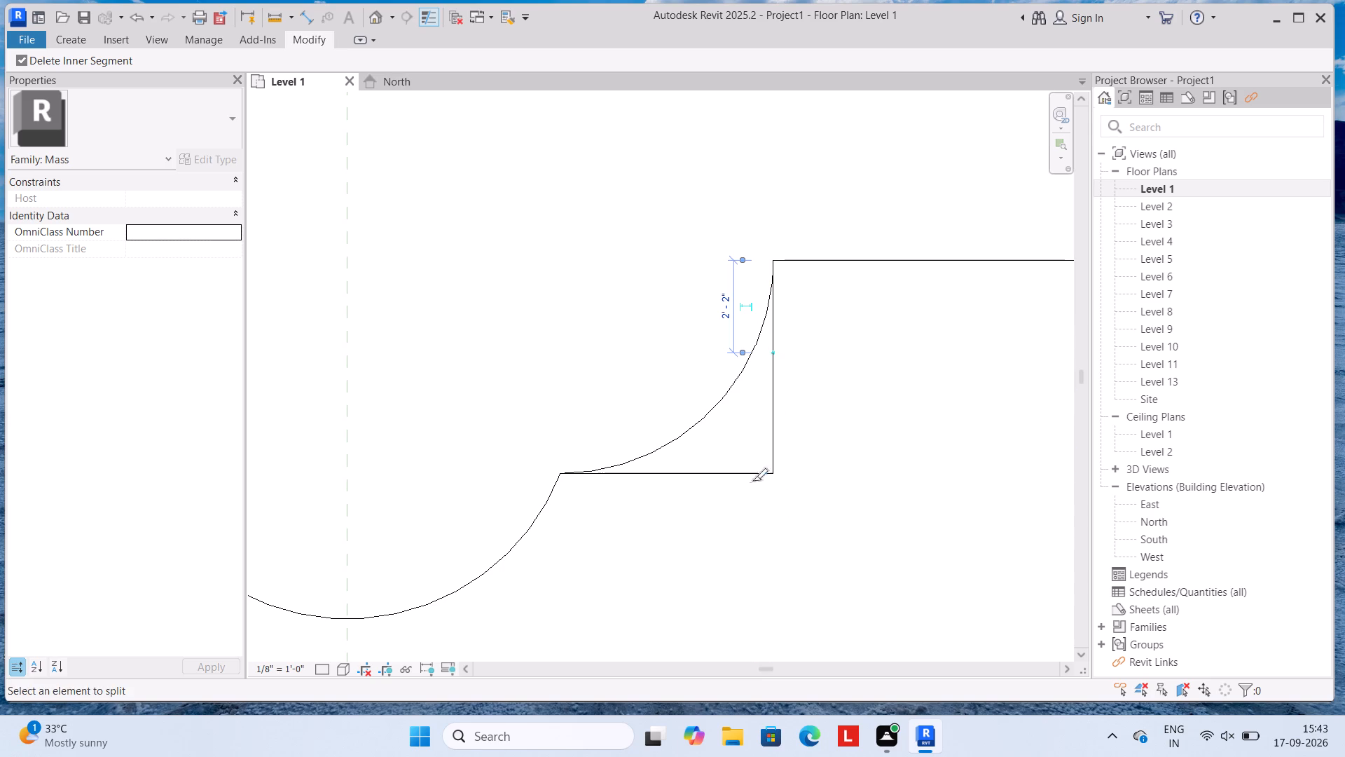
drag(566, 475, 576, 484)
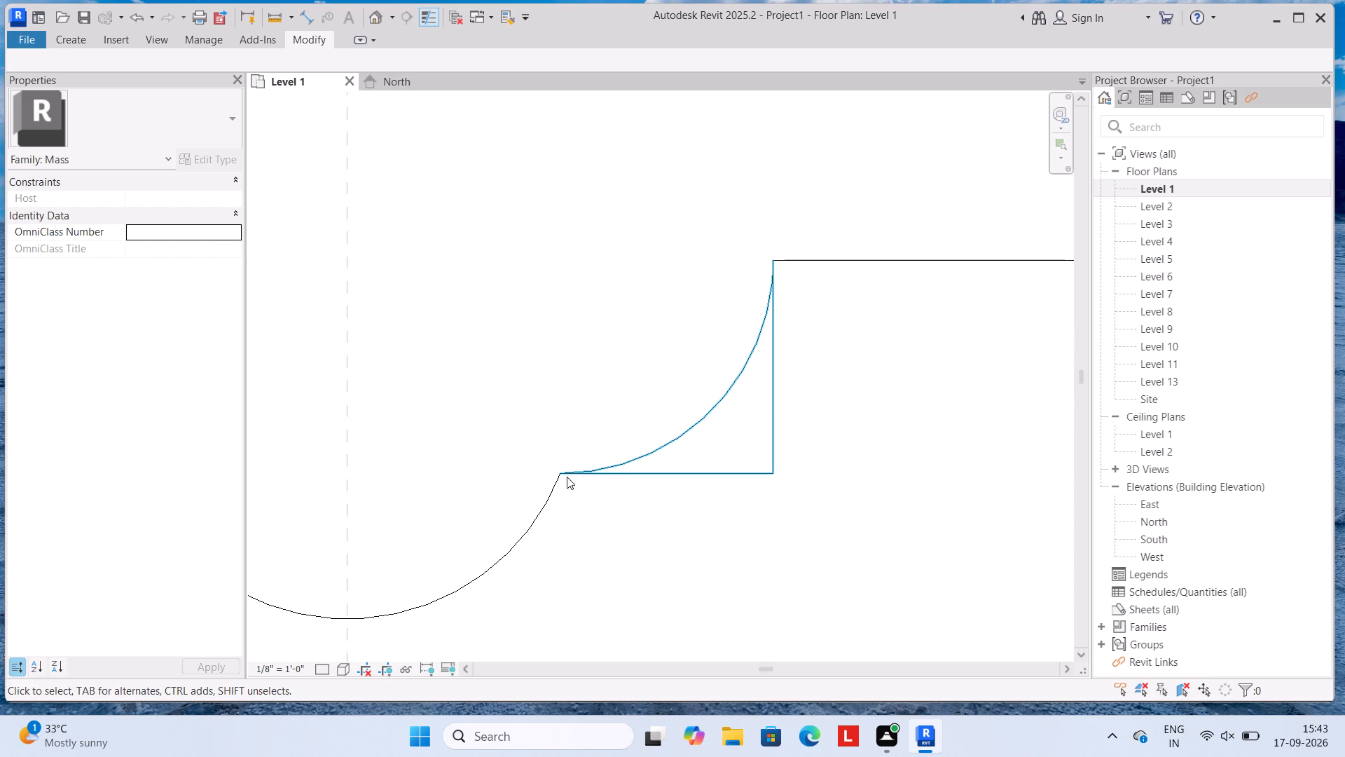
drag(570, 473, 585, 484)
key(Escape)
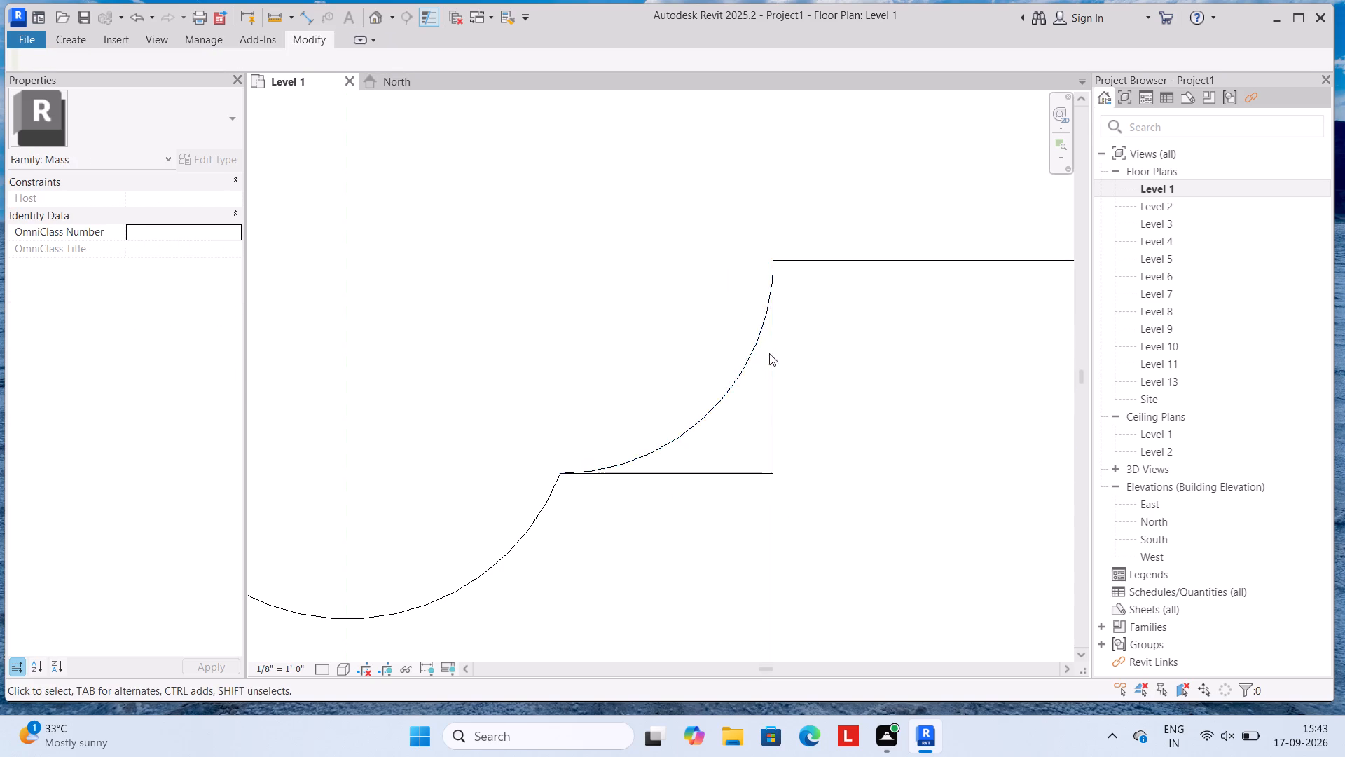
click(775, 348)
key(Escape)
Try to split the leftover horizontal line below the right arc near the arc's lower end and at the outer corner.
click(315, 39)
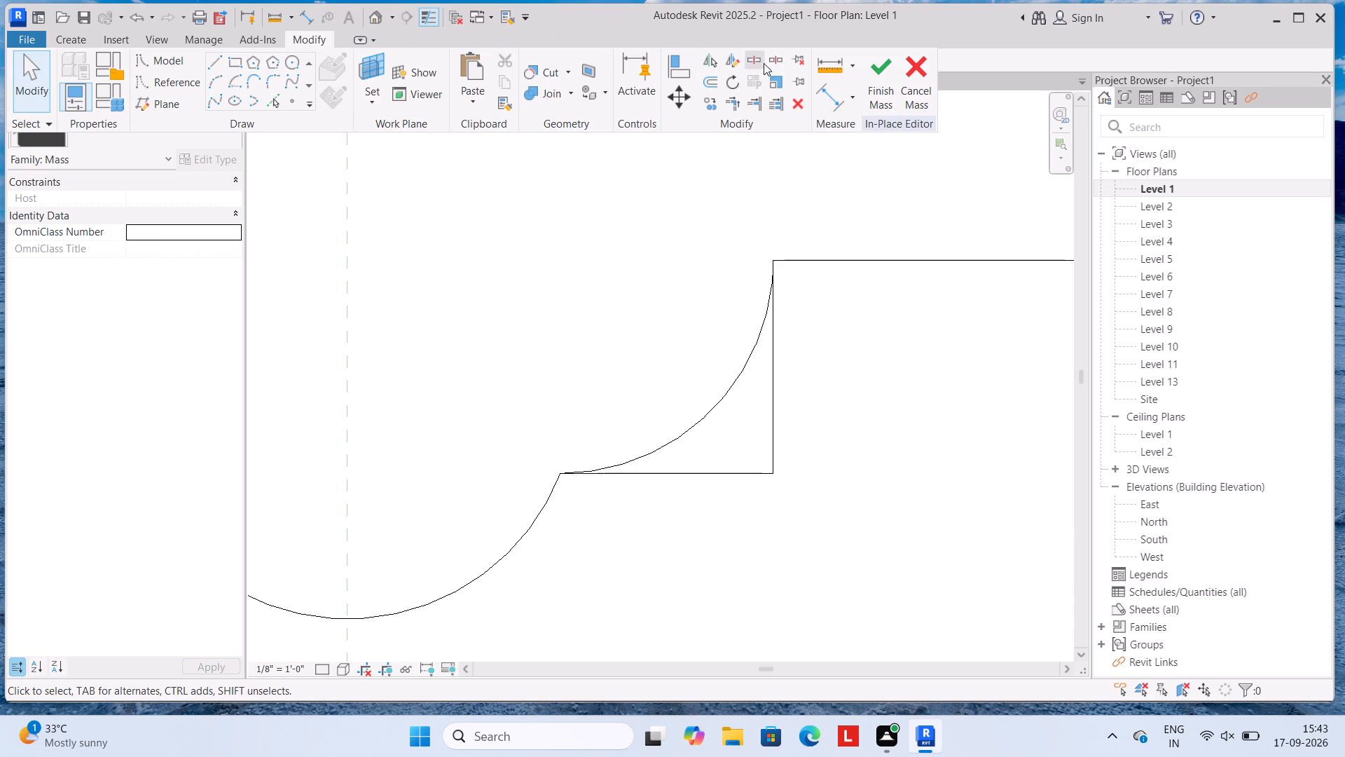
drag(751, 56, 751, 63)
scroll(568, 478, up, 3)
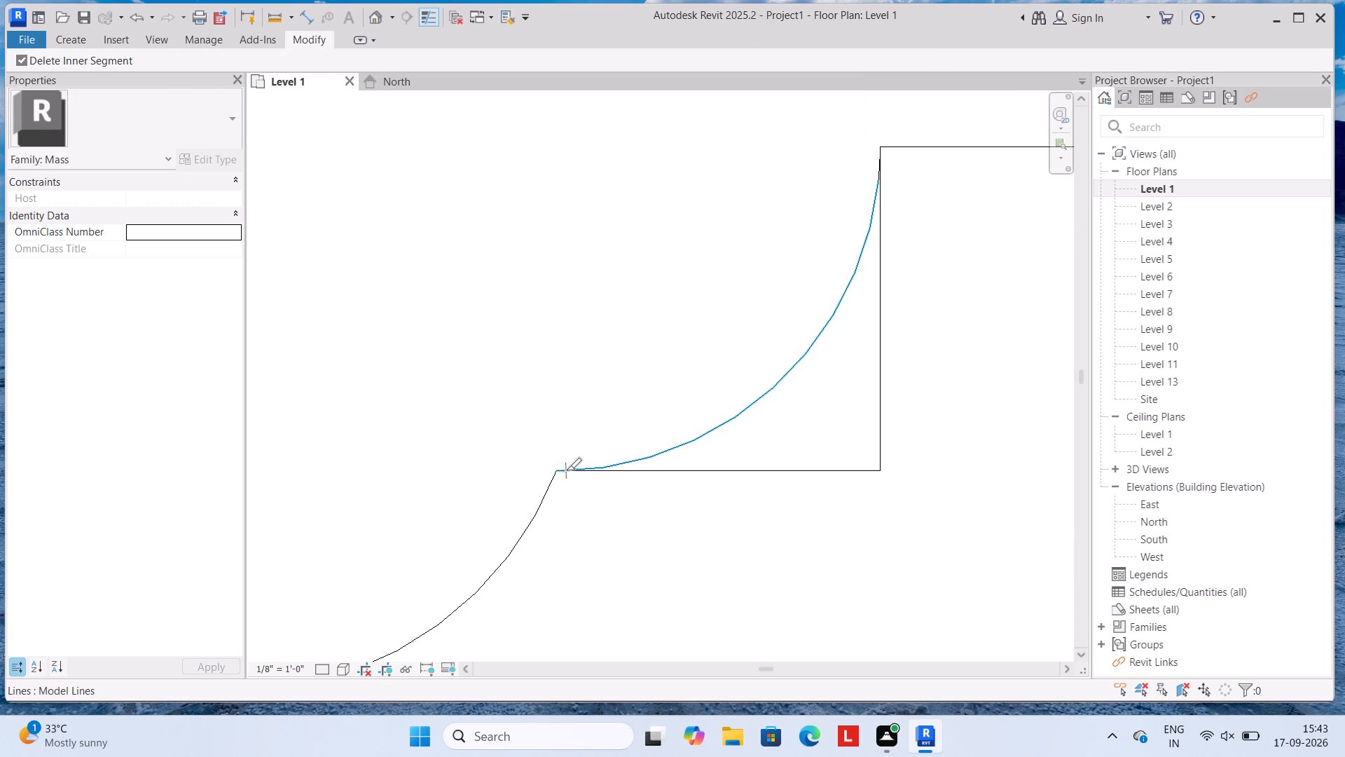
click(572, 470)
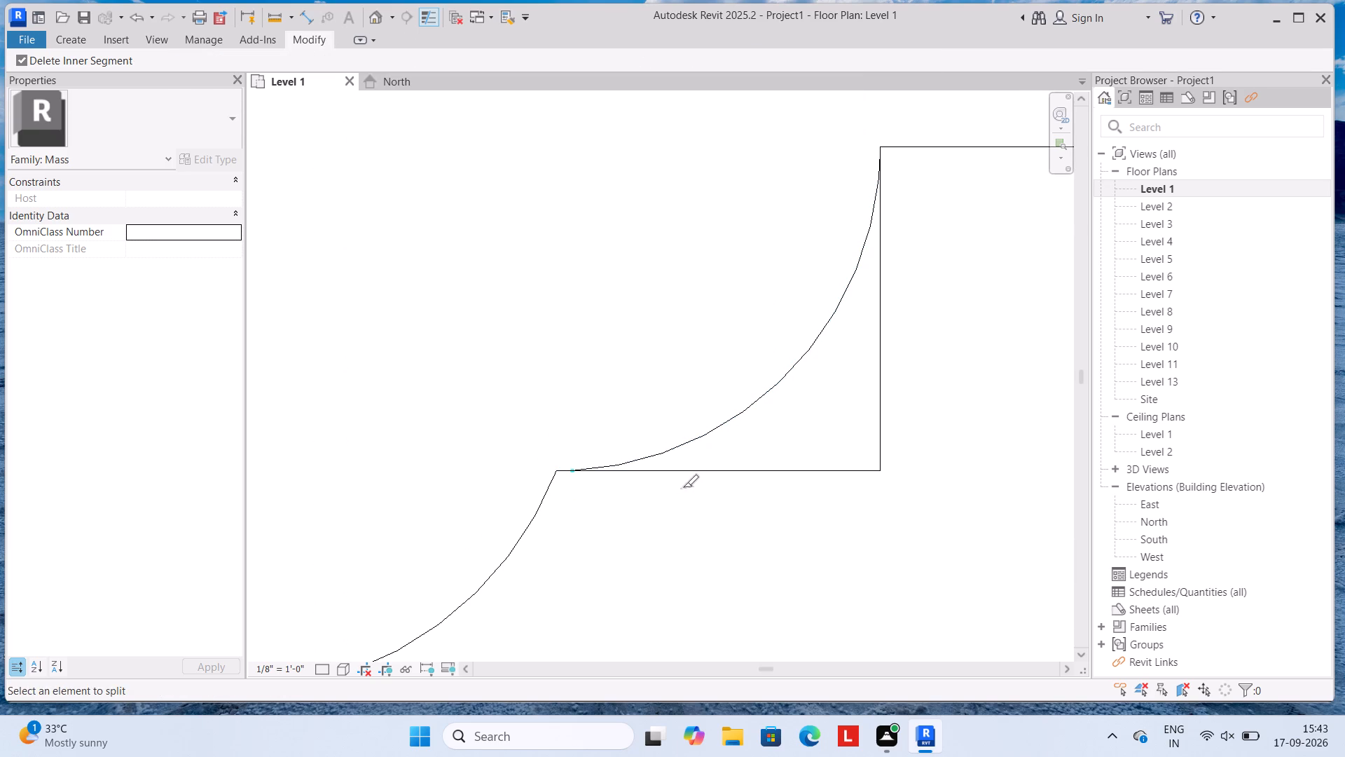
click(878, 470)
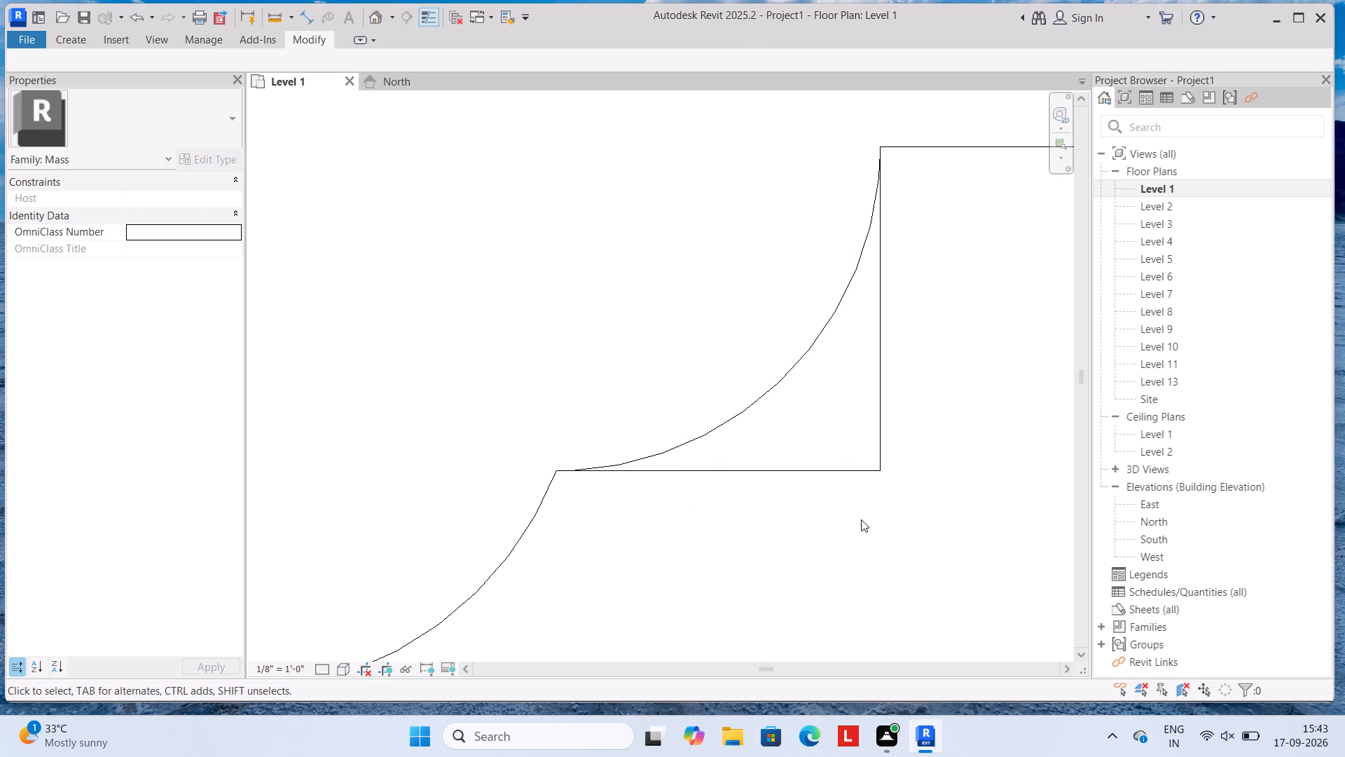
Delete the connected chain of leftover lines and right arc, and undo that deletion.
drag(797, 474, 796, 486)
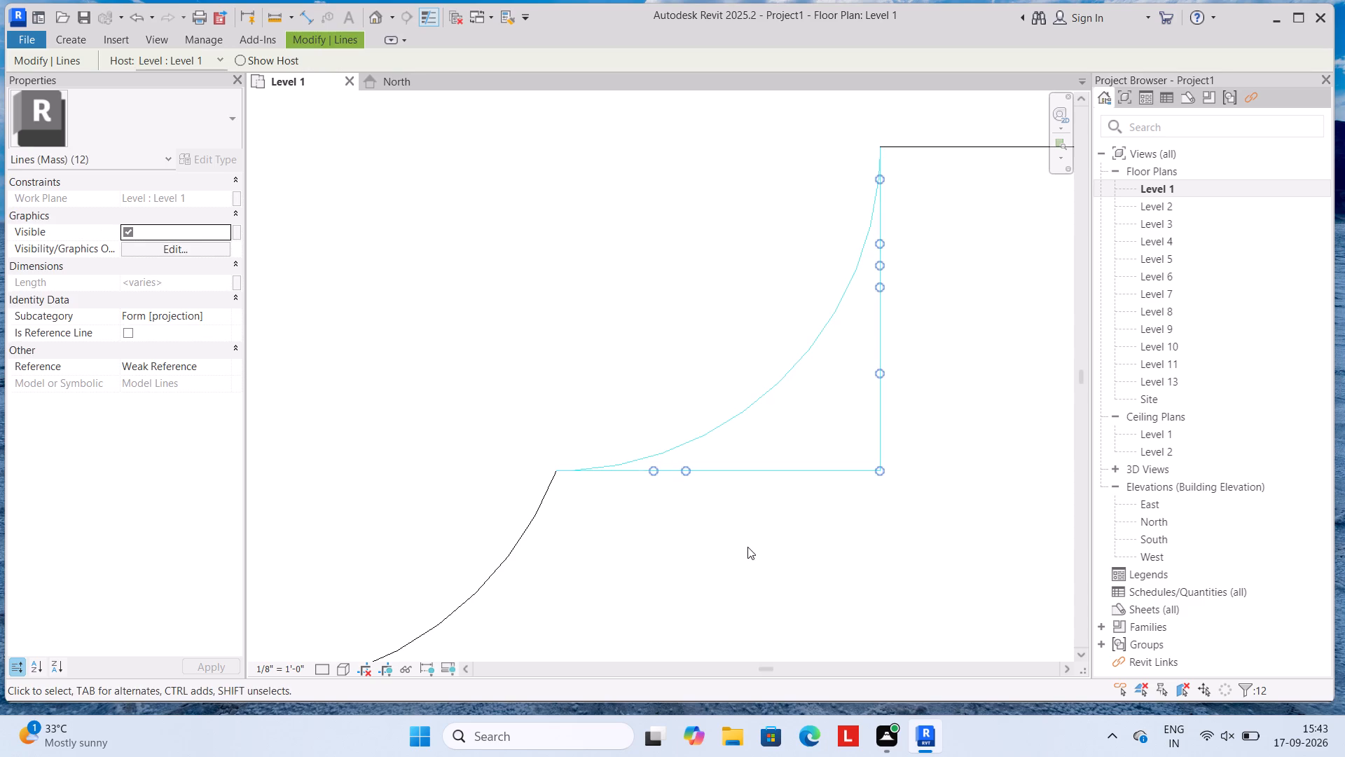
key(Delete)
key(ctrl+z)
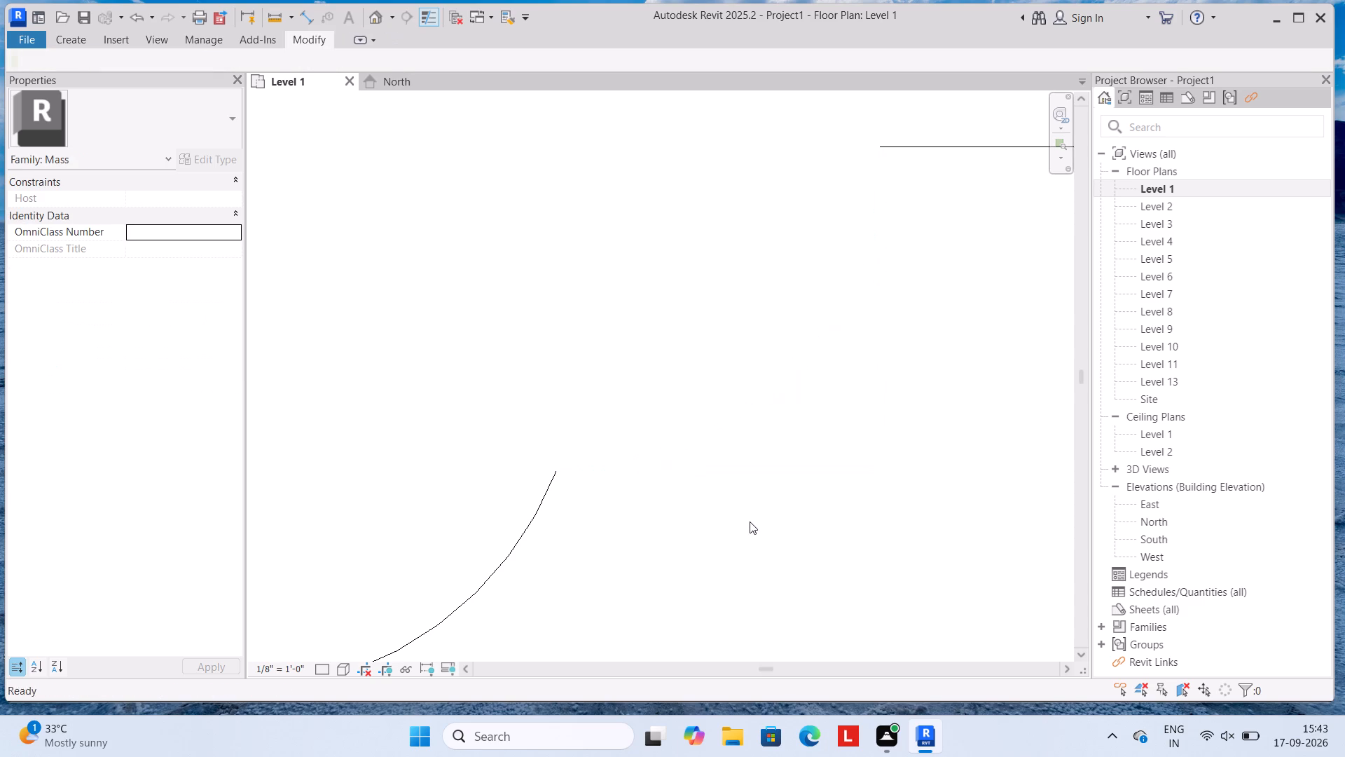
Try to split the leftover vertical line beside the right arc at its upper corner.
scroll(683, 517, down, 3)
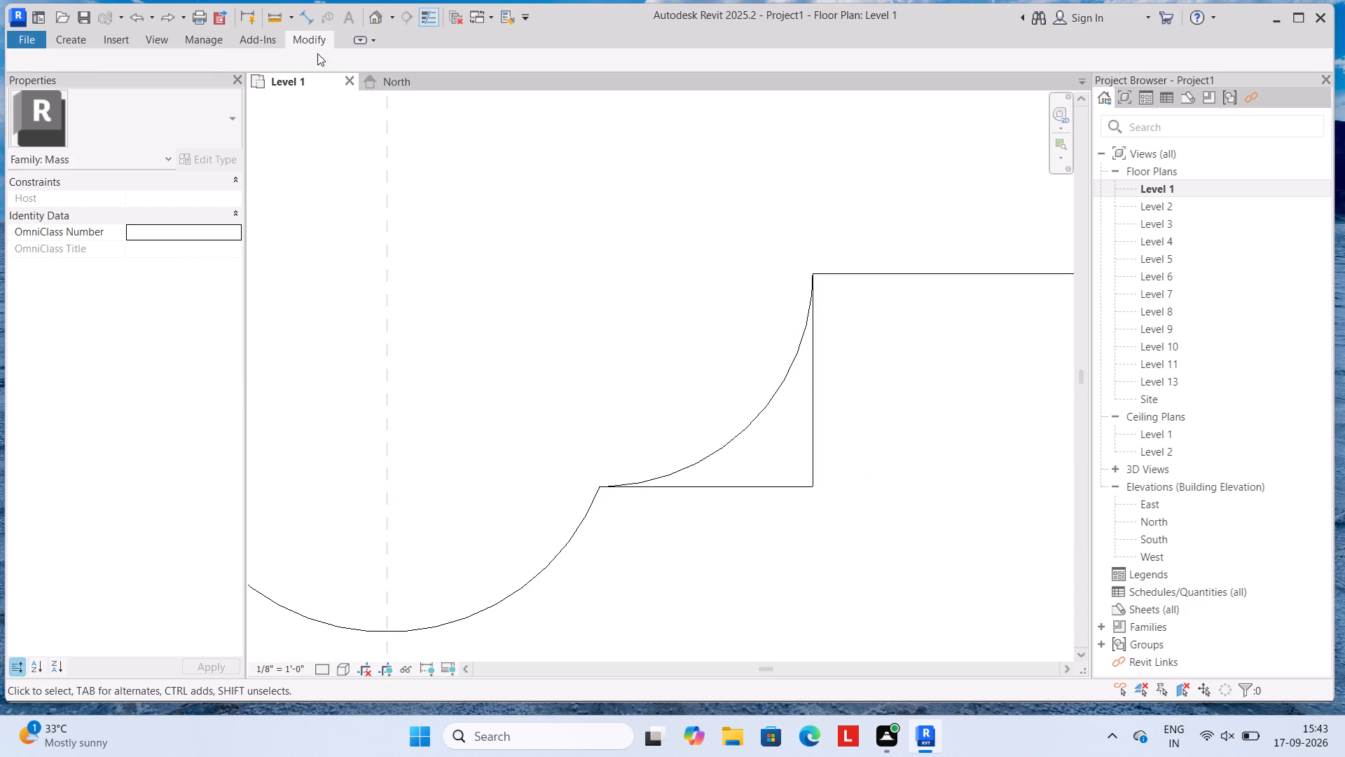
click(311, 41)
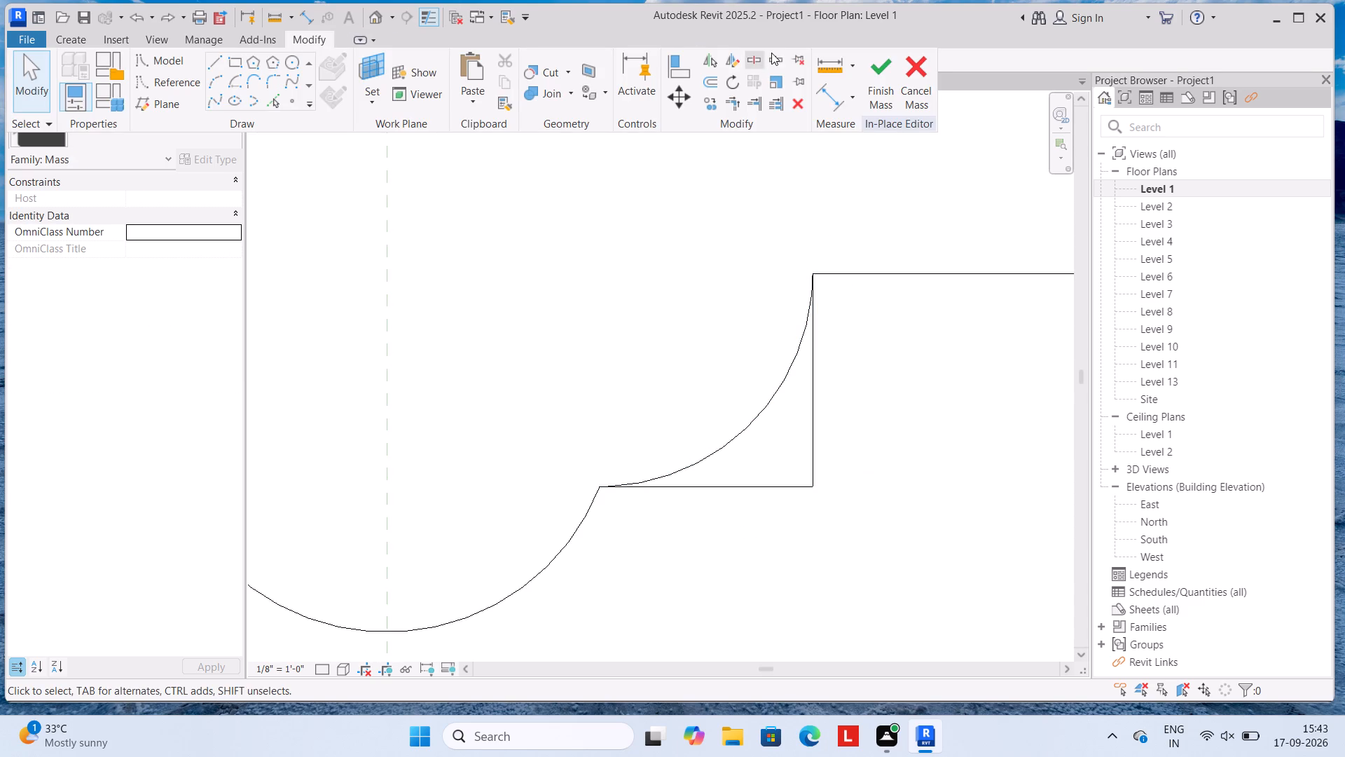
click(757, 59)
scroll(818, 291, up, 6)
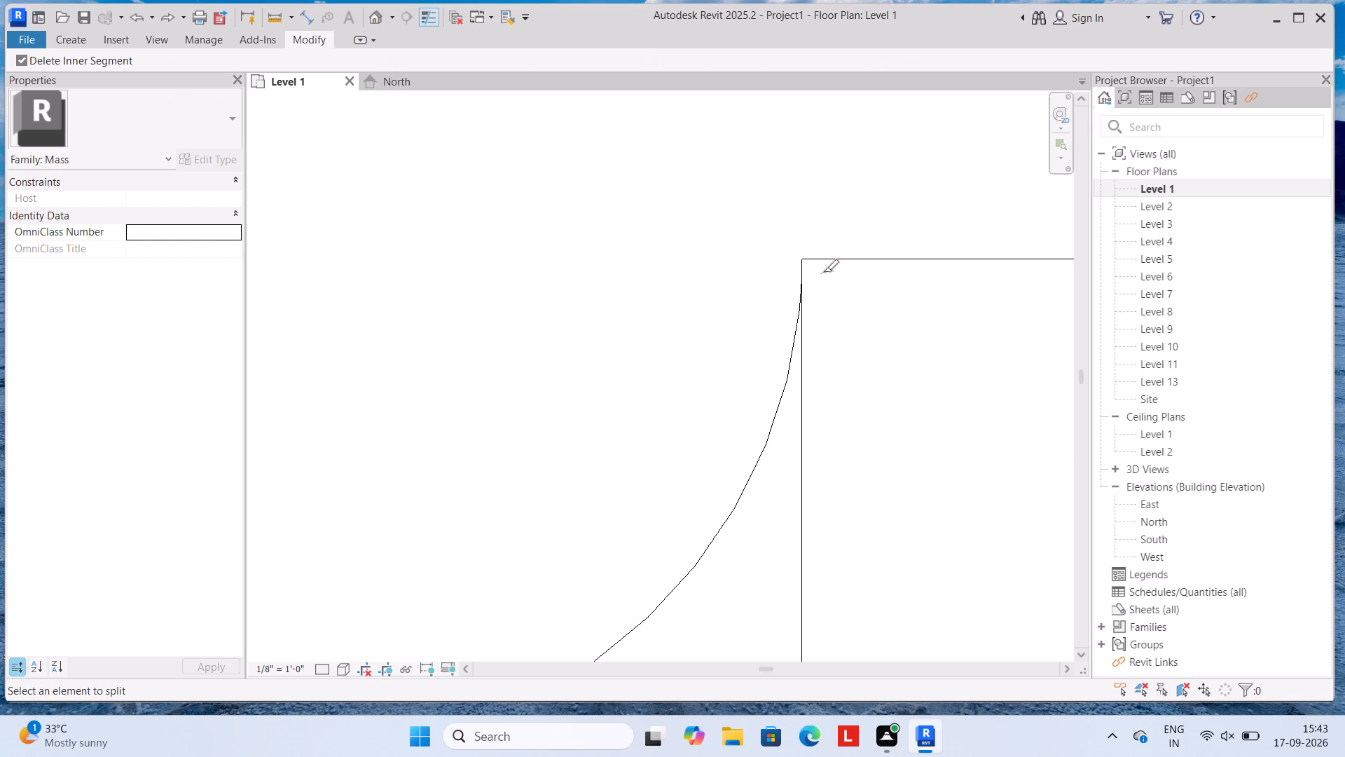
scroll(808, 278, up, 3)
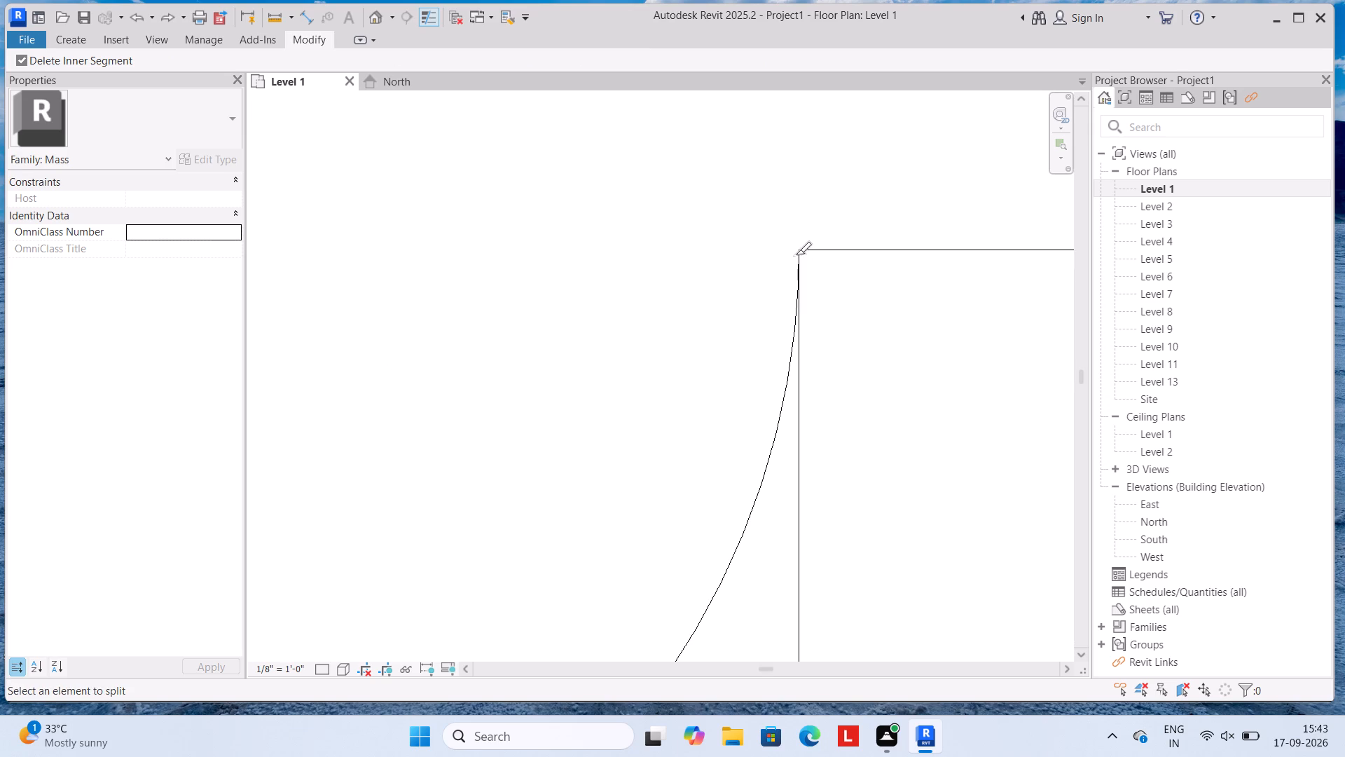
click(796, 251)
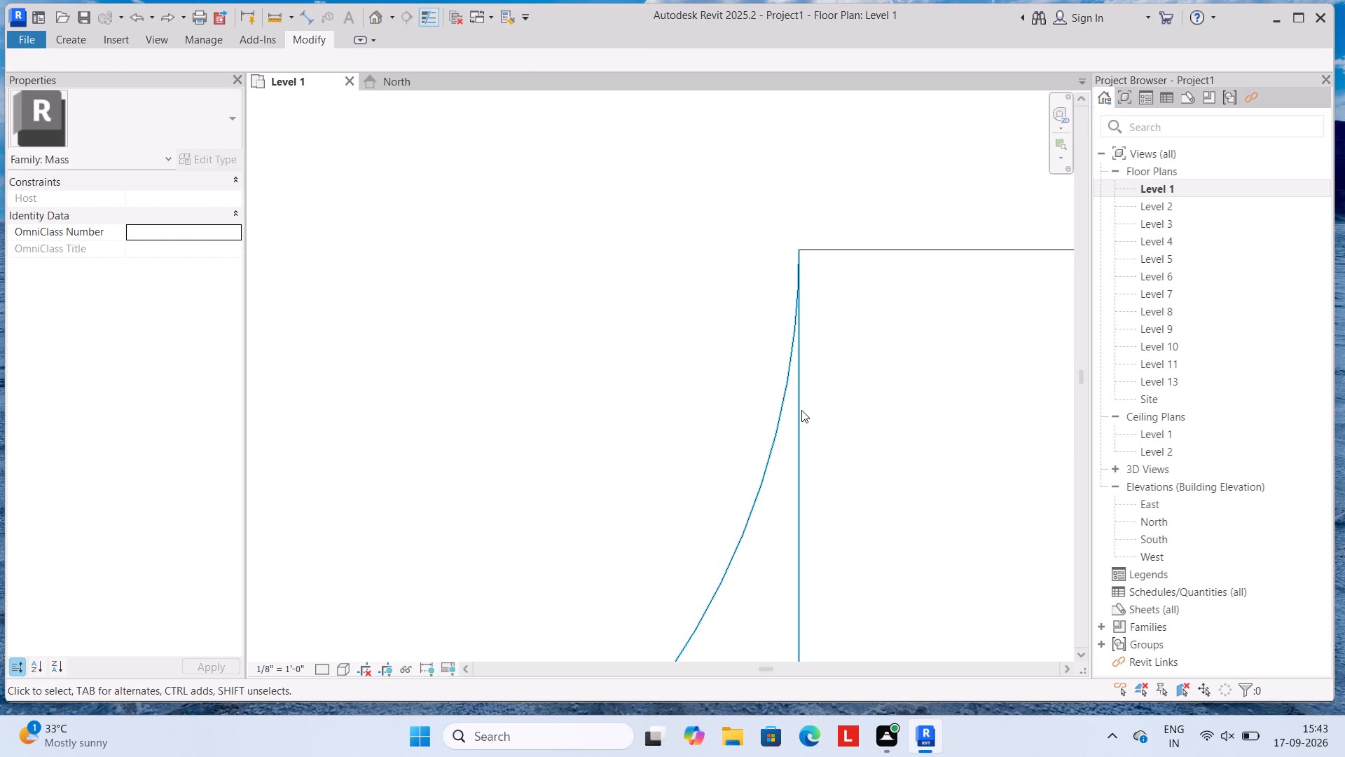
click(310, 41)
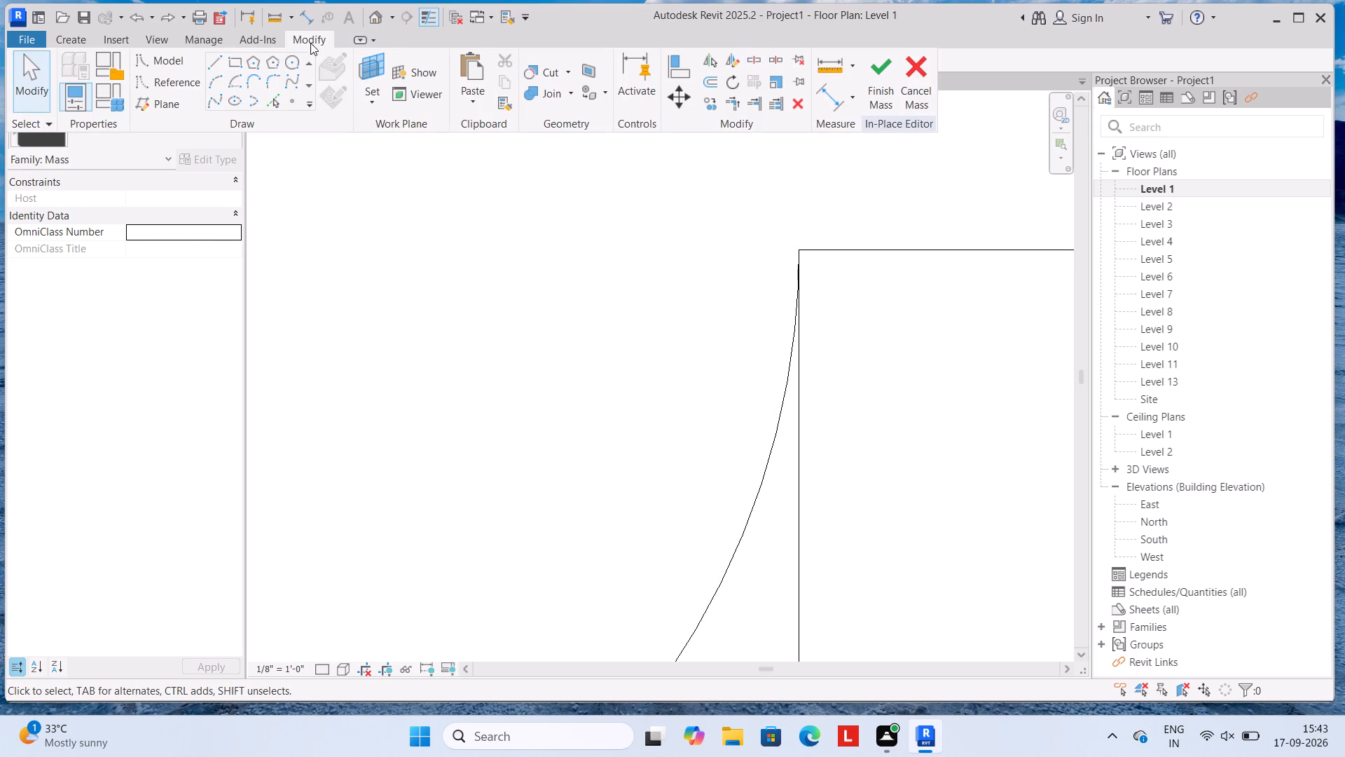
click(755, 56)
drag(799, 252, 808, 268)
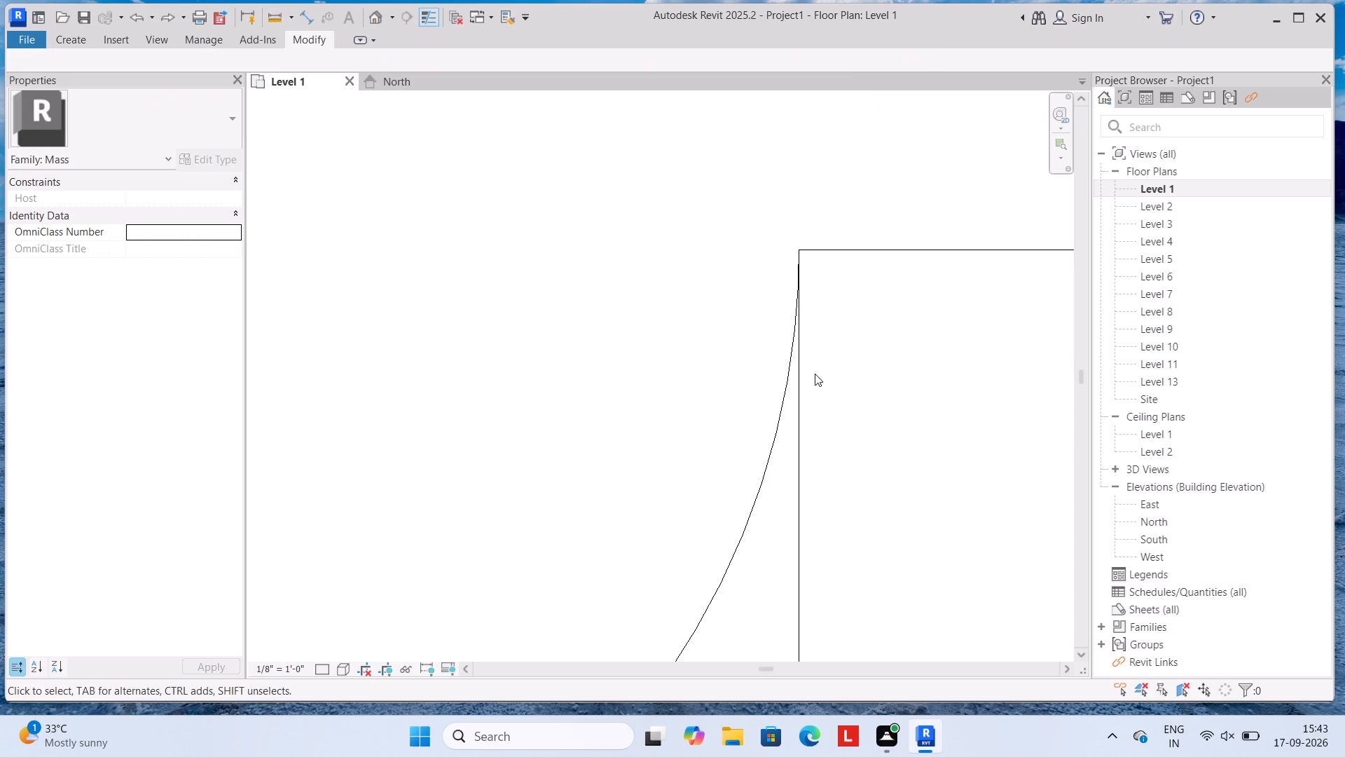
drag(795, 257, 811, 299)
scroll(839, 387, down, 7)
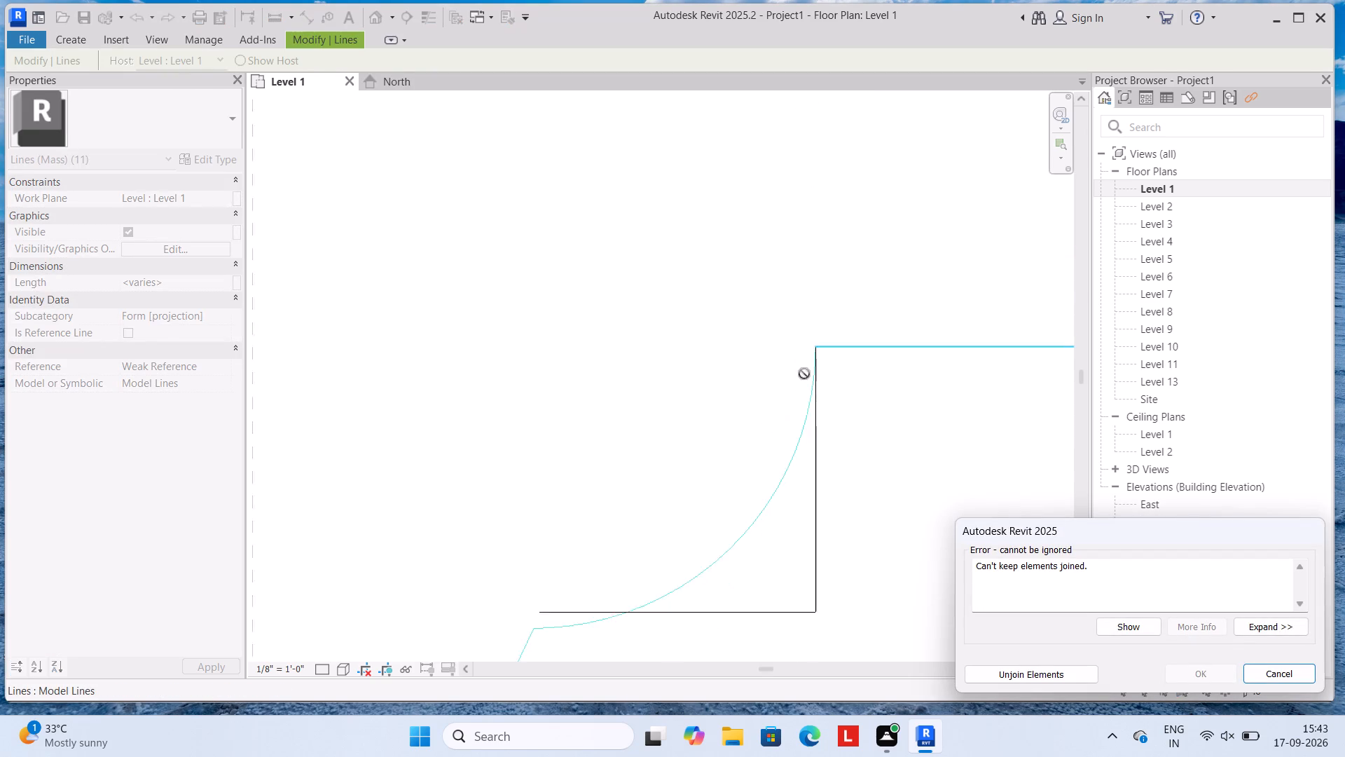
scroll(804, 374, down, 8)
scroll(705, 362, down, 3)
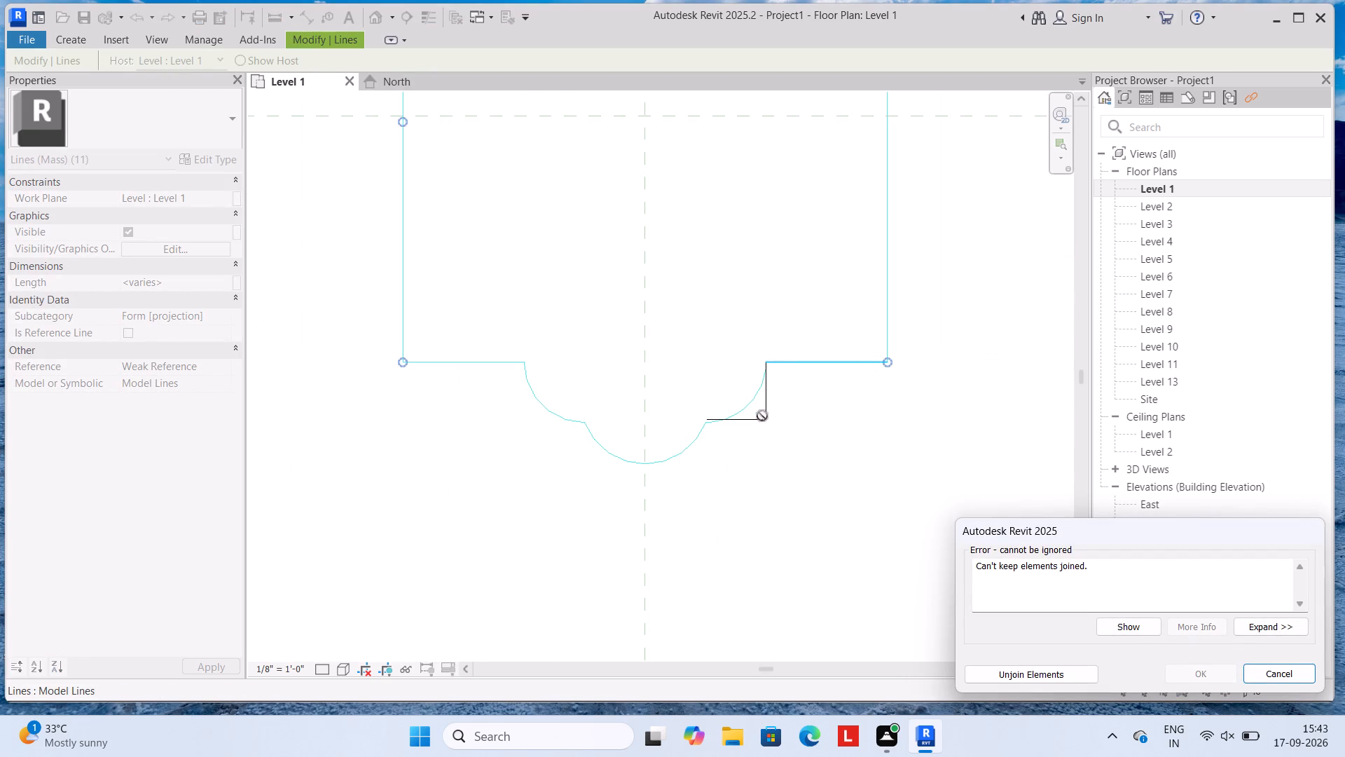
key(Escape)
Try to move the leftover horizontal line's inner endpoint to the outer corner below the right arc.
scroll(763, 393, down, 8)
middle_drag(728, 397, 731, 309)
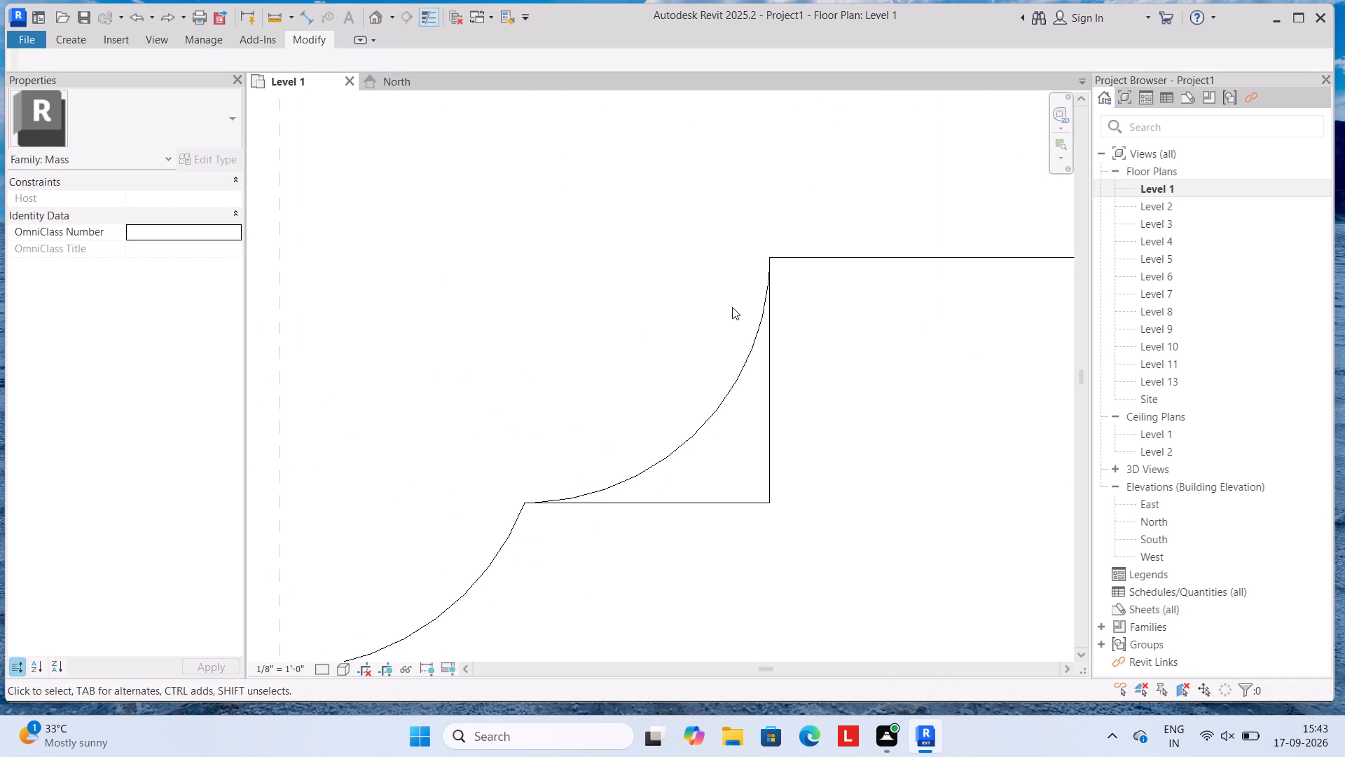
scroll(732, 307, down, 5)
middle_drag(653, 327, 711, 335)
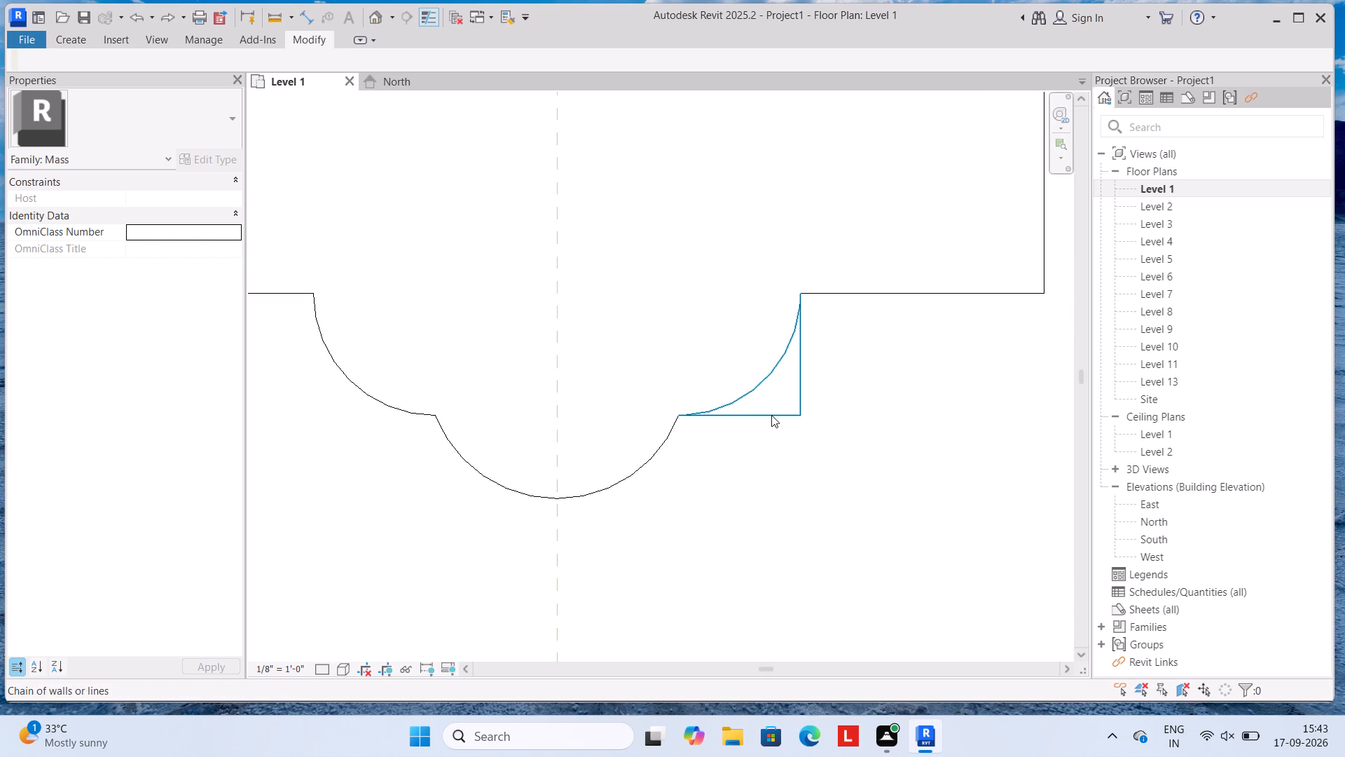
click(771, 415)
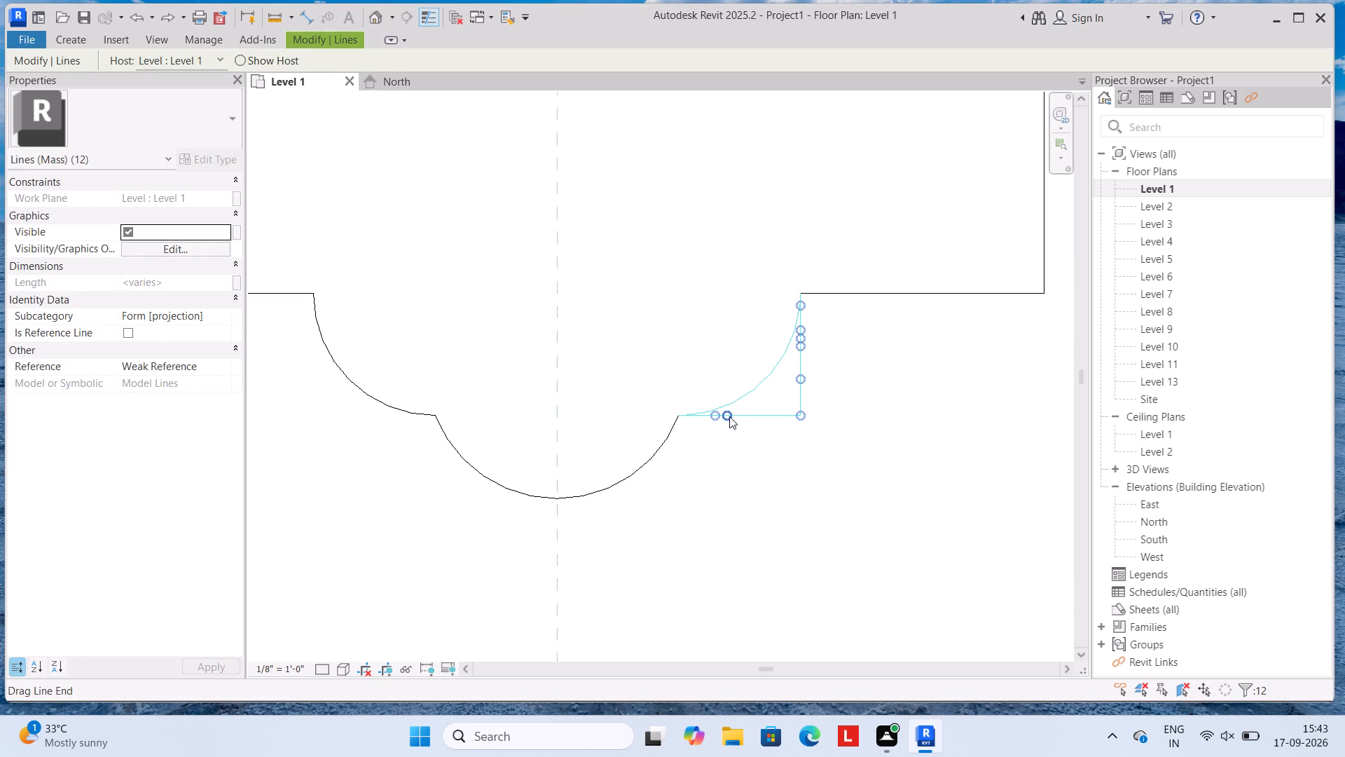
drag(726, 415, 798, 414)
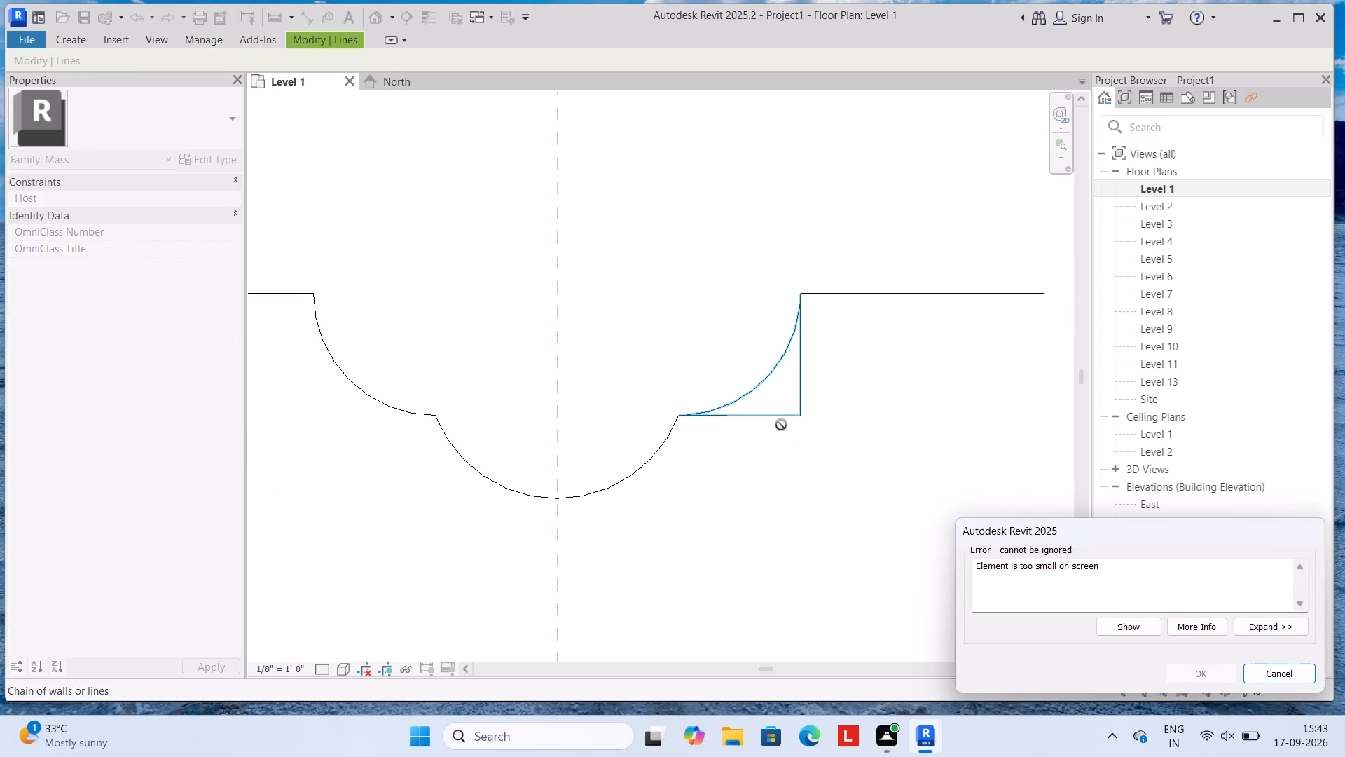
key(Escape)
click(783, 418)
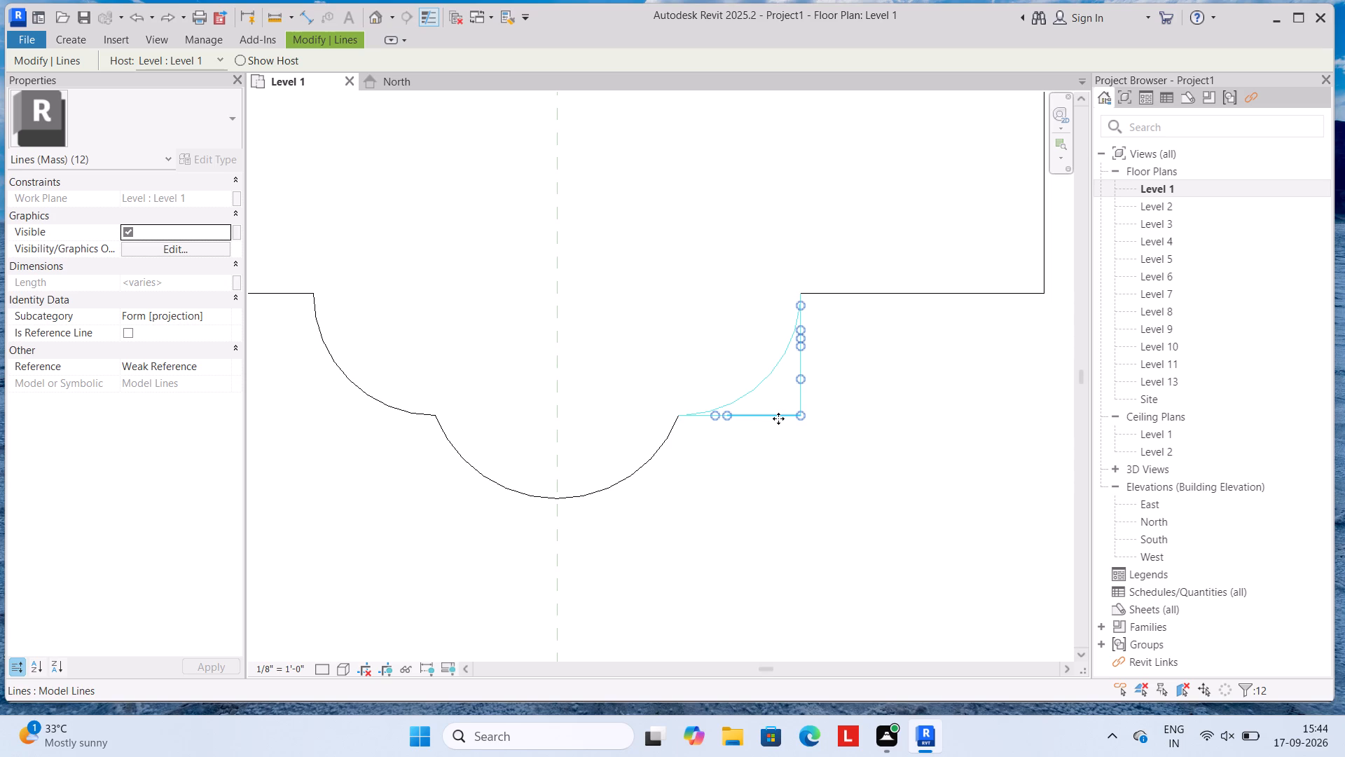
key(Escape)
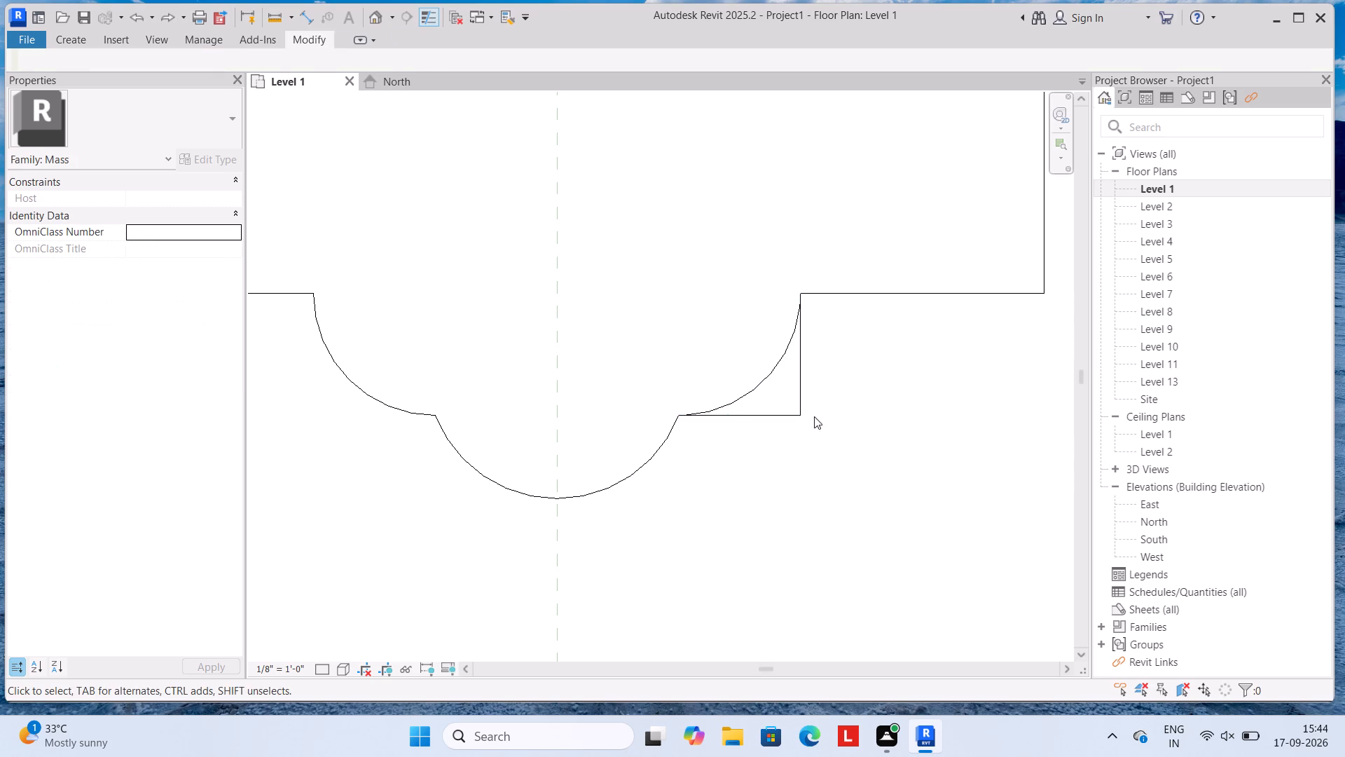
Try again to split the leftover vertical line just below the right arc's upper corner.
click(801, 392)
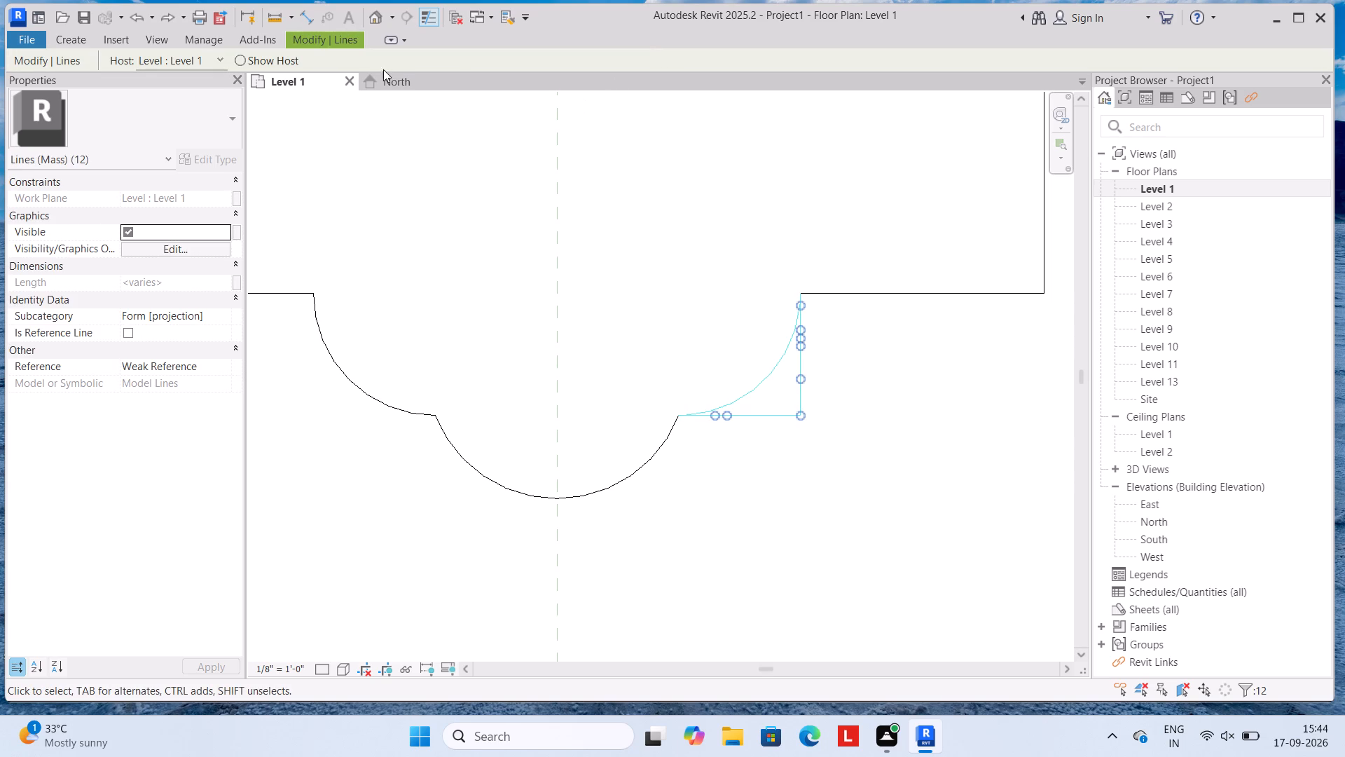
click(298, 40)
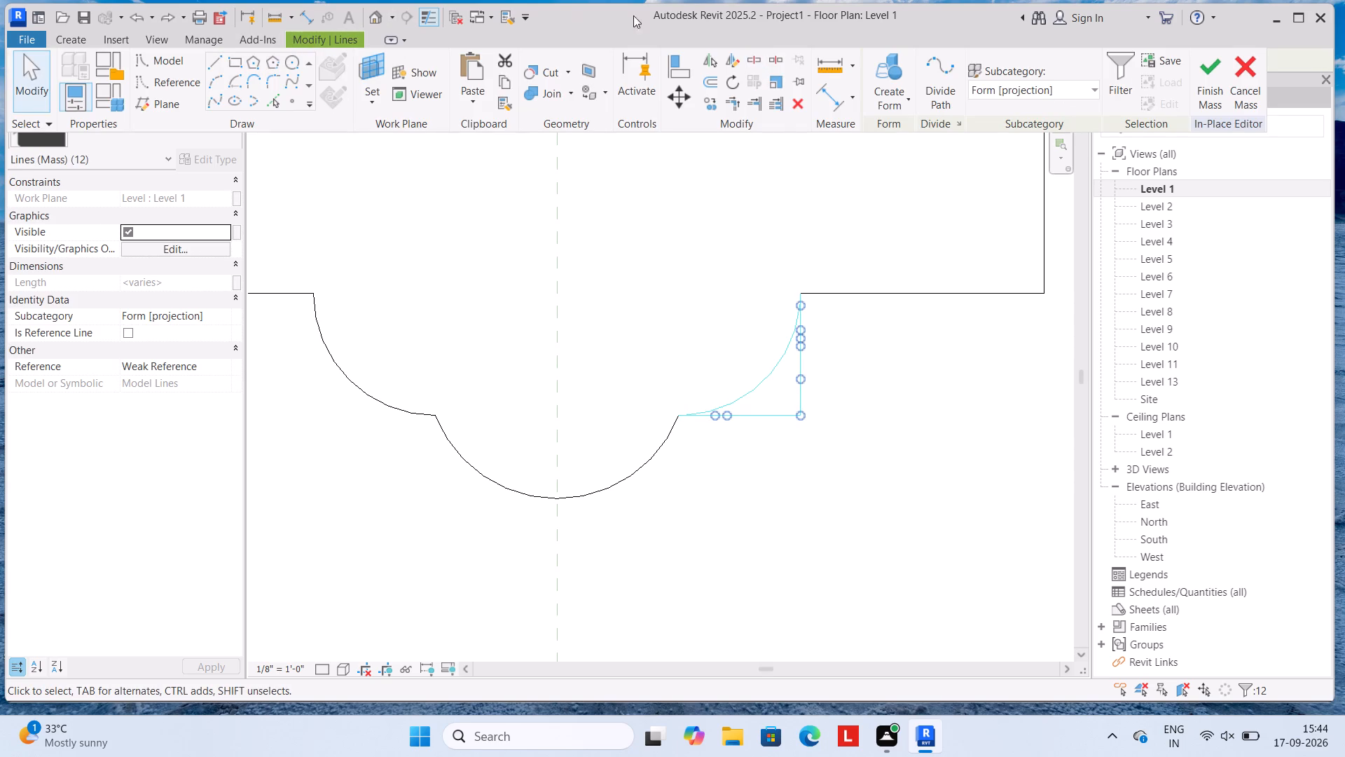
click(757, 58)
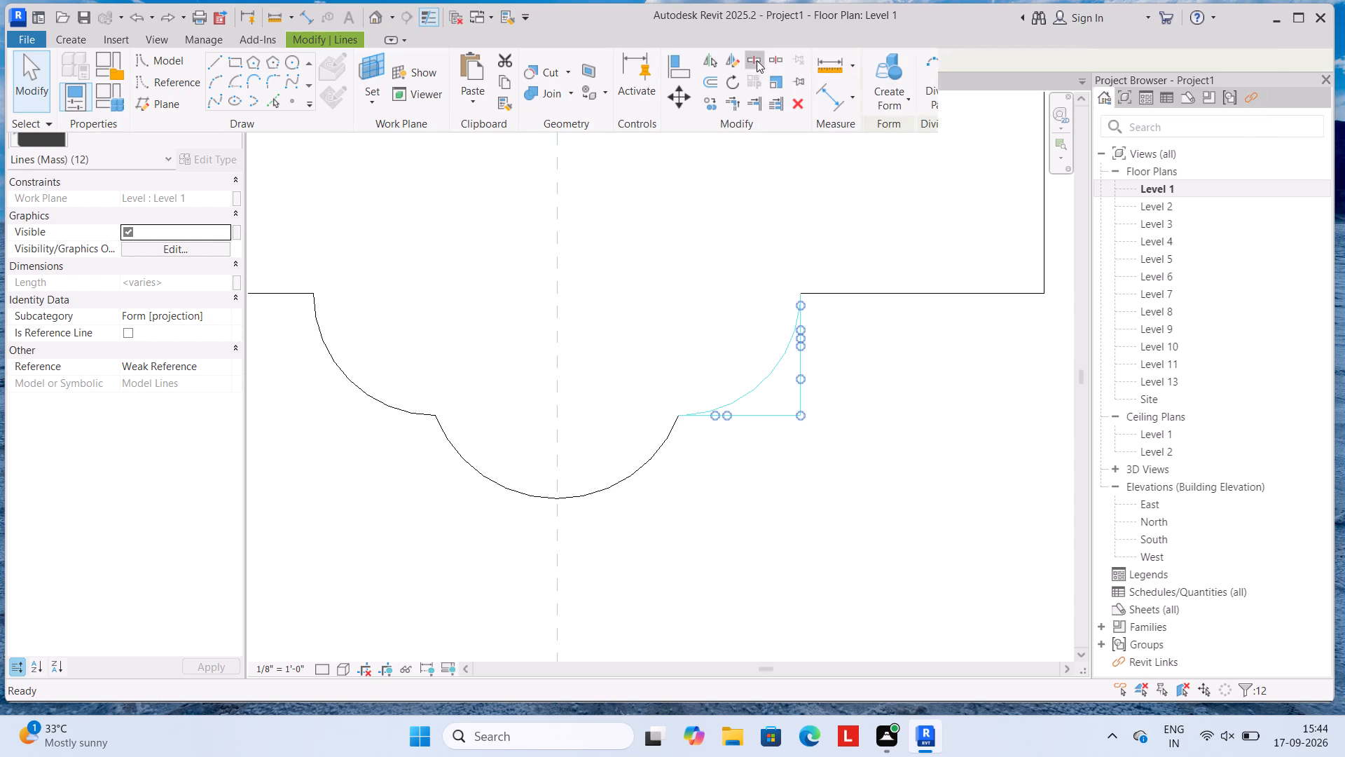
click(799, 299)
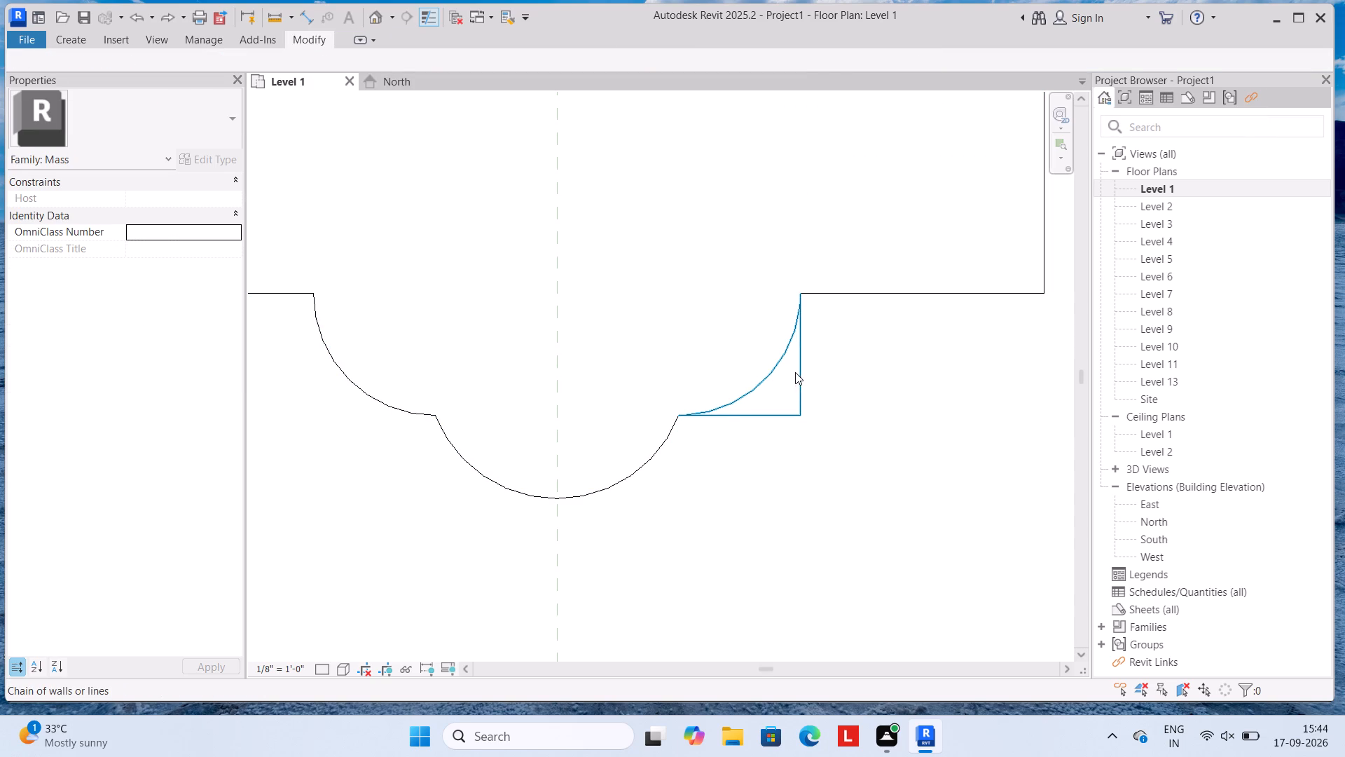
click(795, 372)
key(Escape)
Delete the whole connected chain at the bay's right side, including the right arc and its leftover vertical and horizontal lines.
click(758, 385)
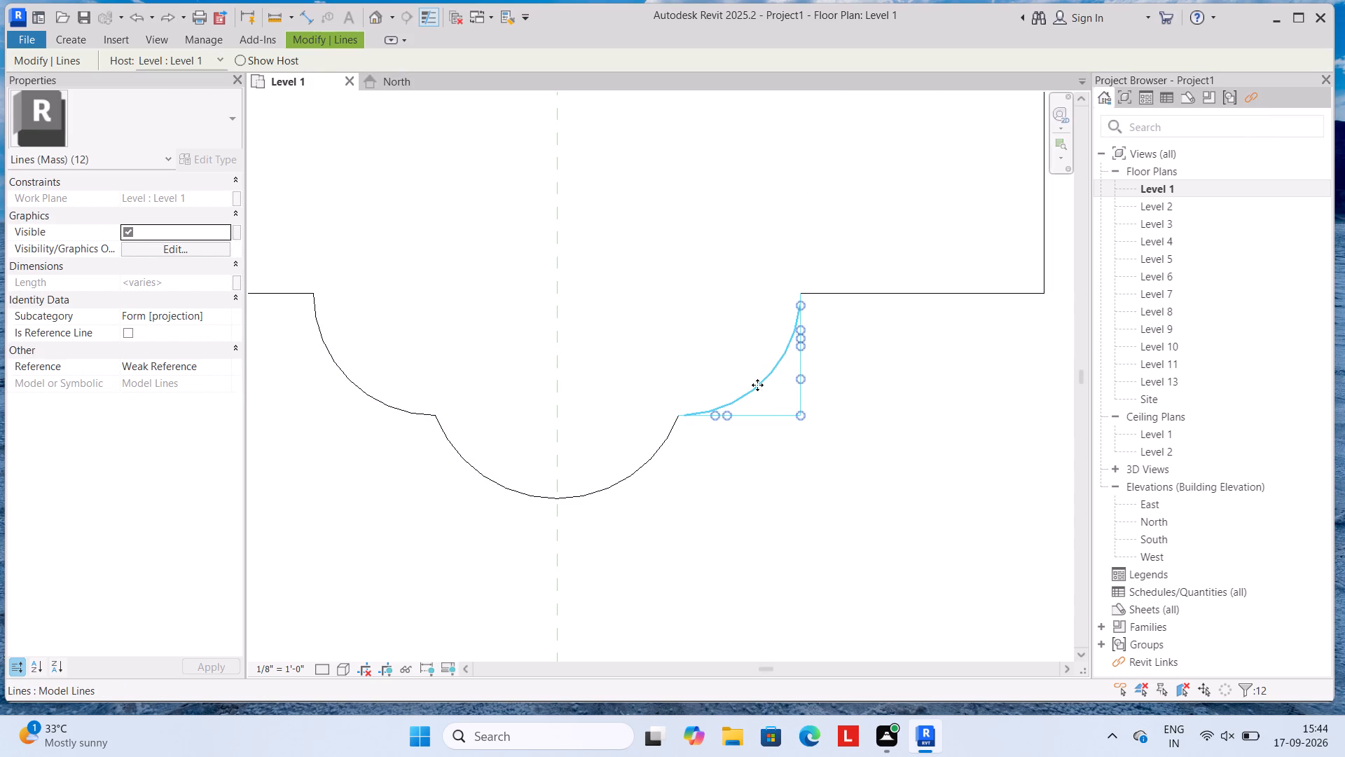
key(Delete)
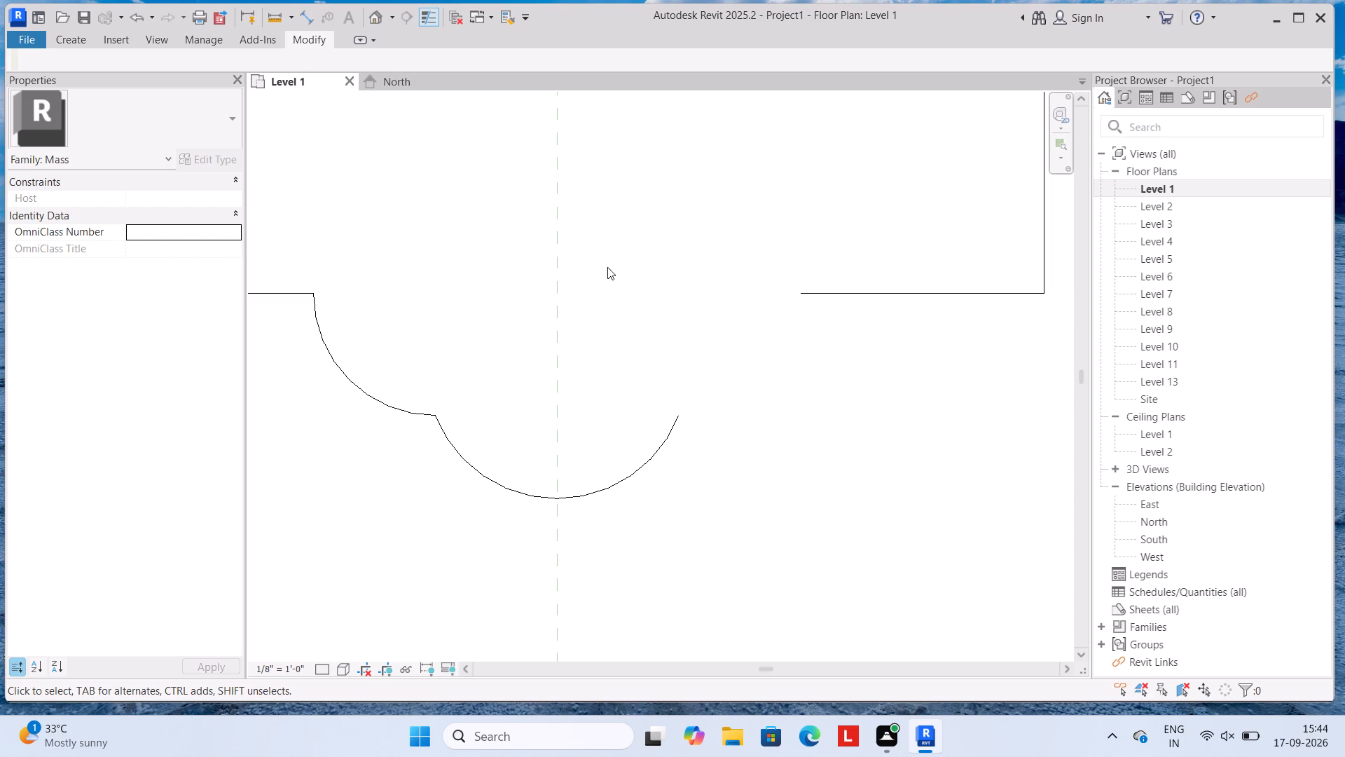
Undo the deletion of the right arc and its leftover vertical and horizontal lines.
key(ctrl+z)
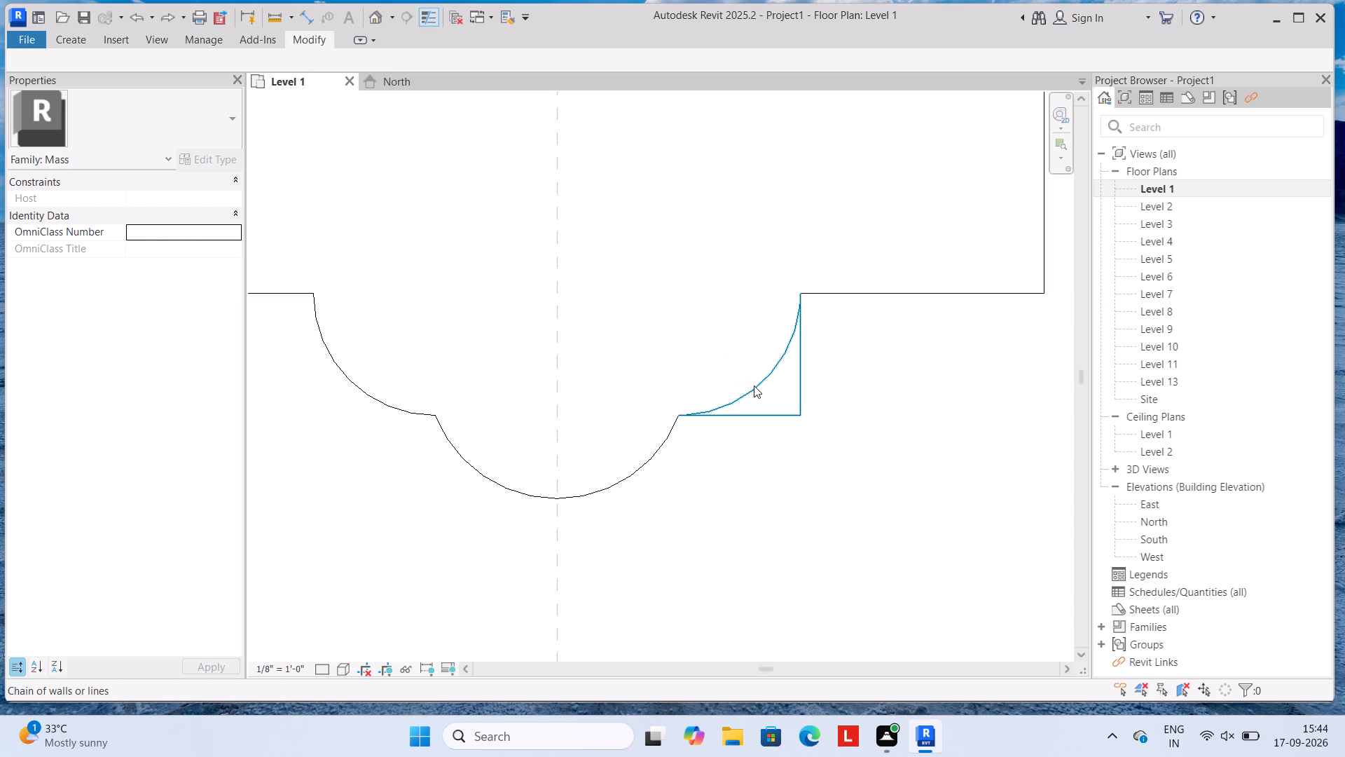
click(777, 416)
key(Escape)
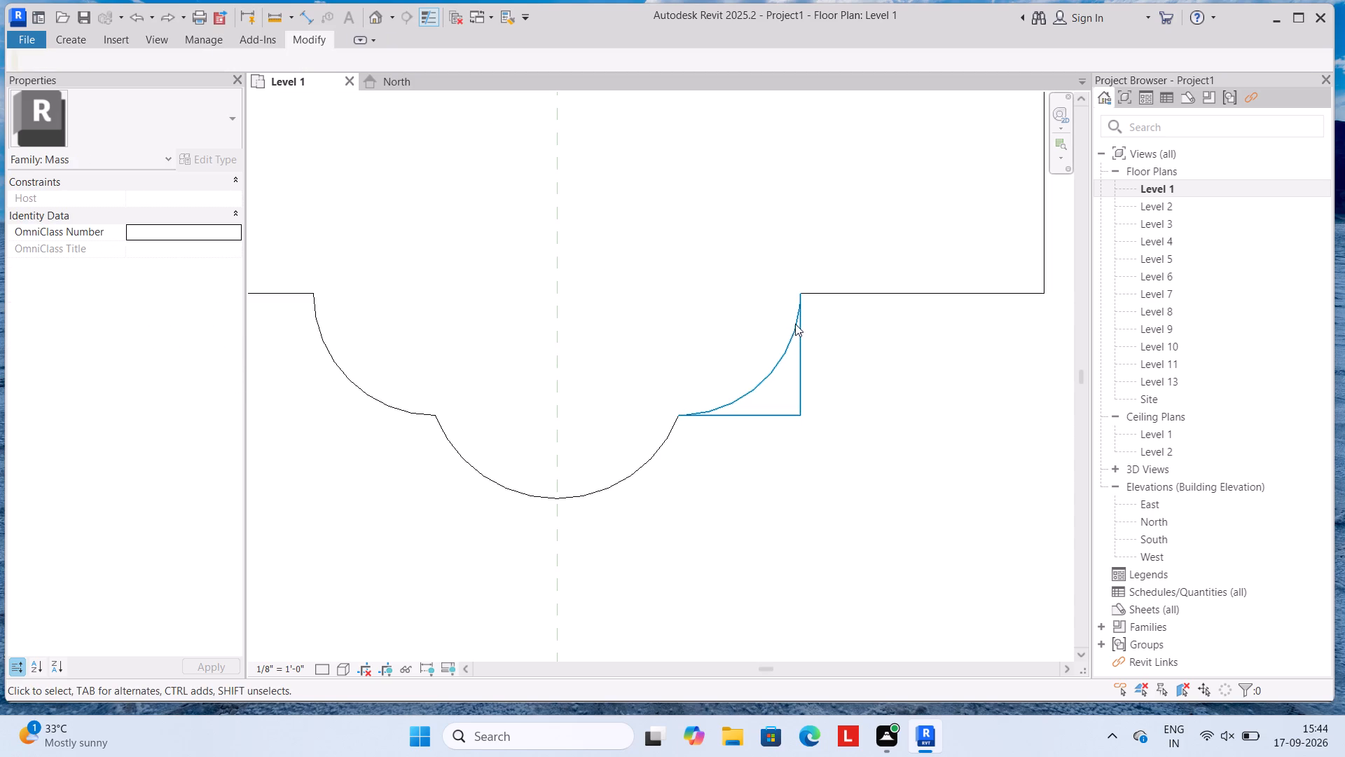
scroll(799, 306, up, 8)
scroll(799, 377, down, 4)
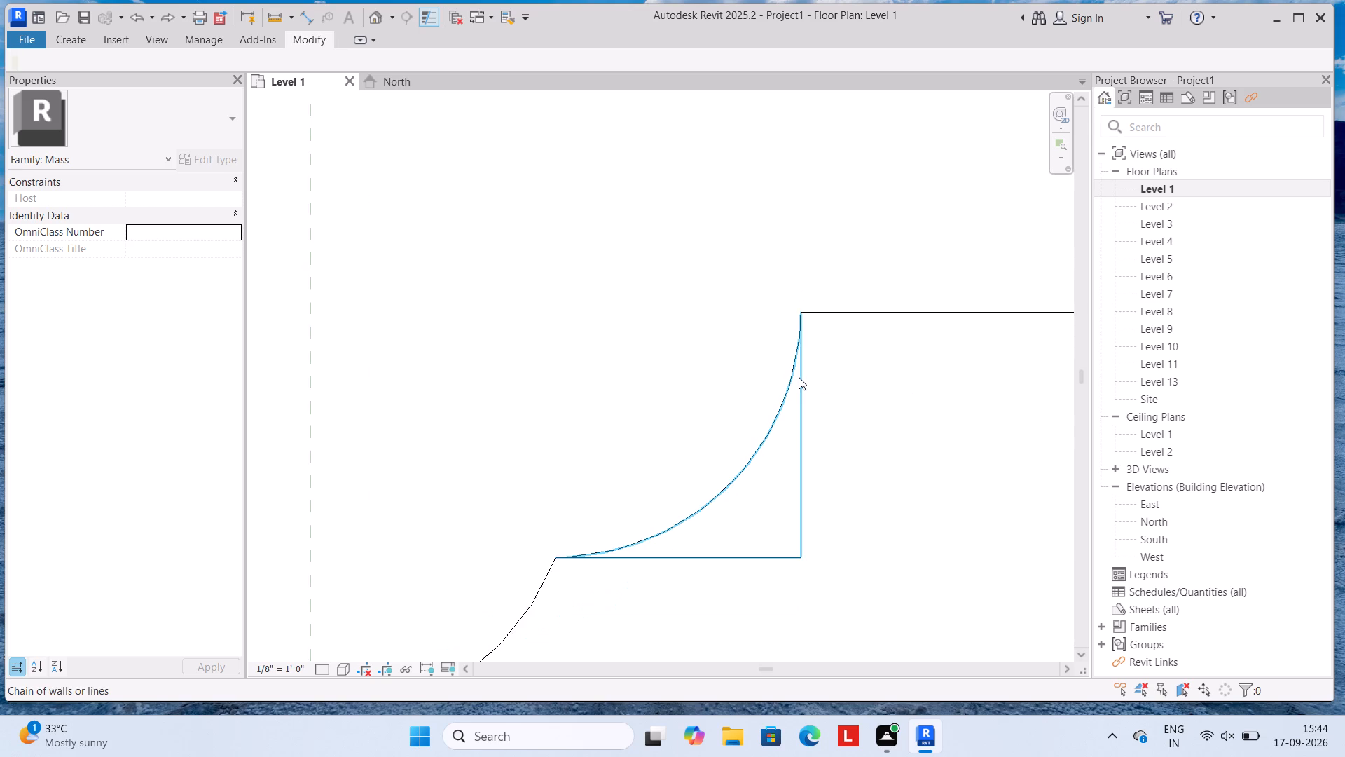
key(Escape)
Try to cut away the leftover vertical line by splitting it just below the right arc's upper corner and at its lower corner, with Delete Inner Segment enabled.
click(301, 32)
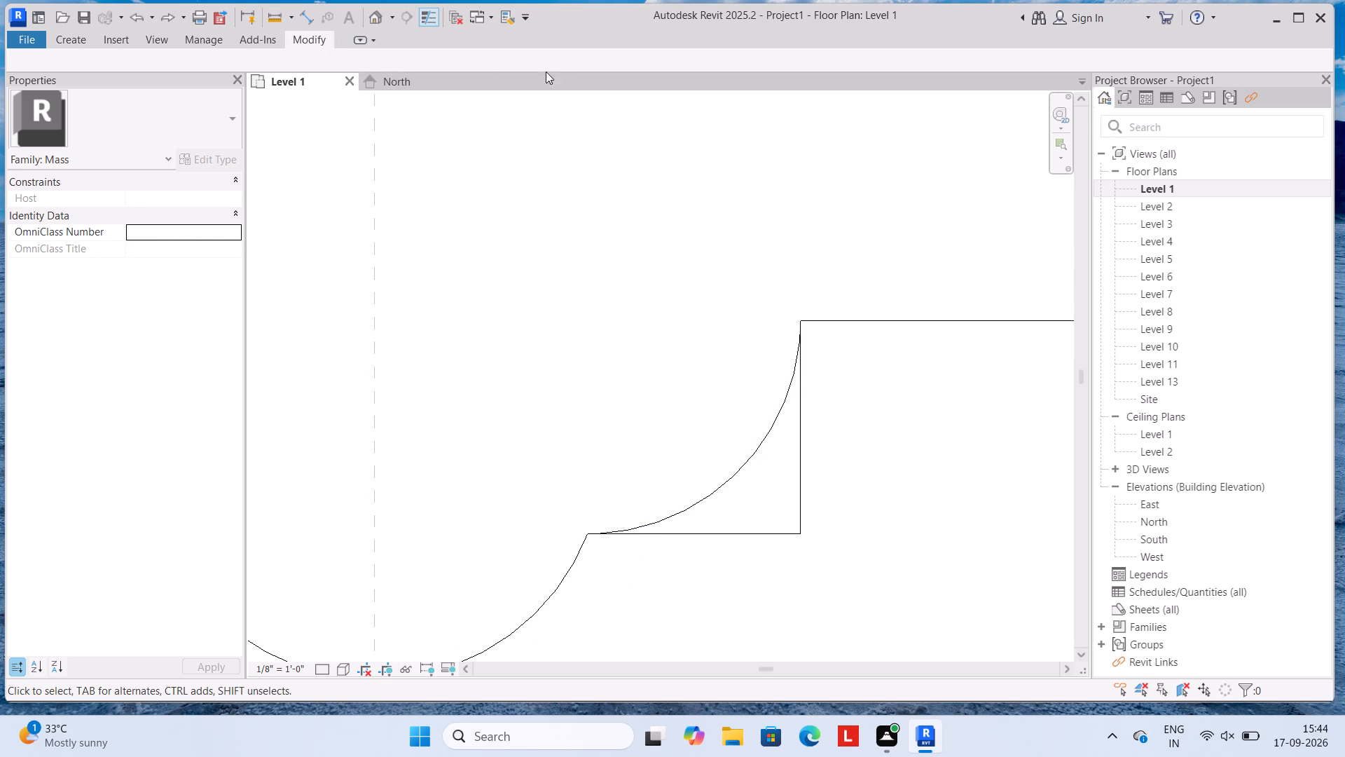
click(303, 36)
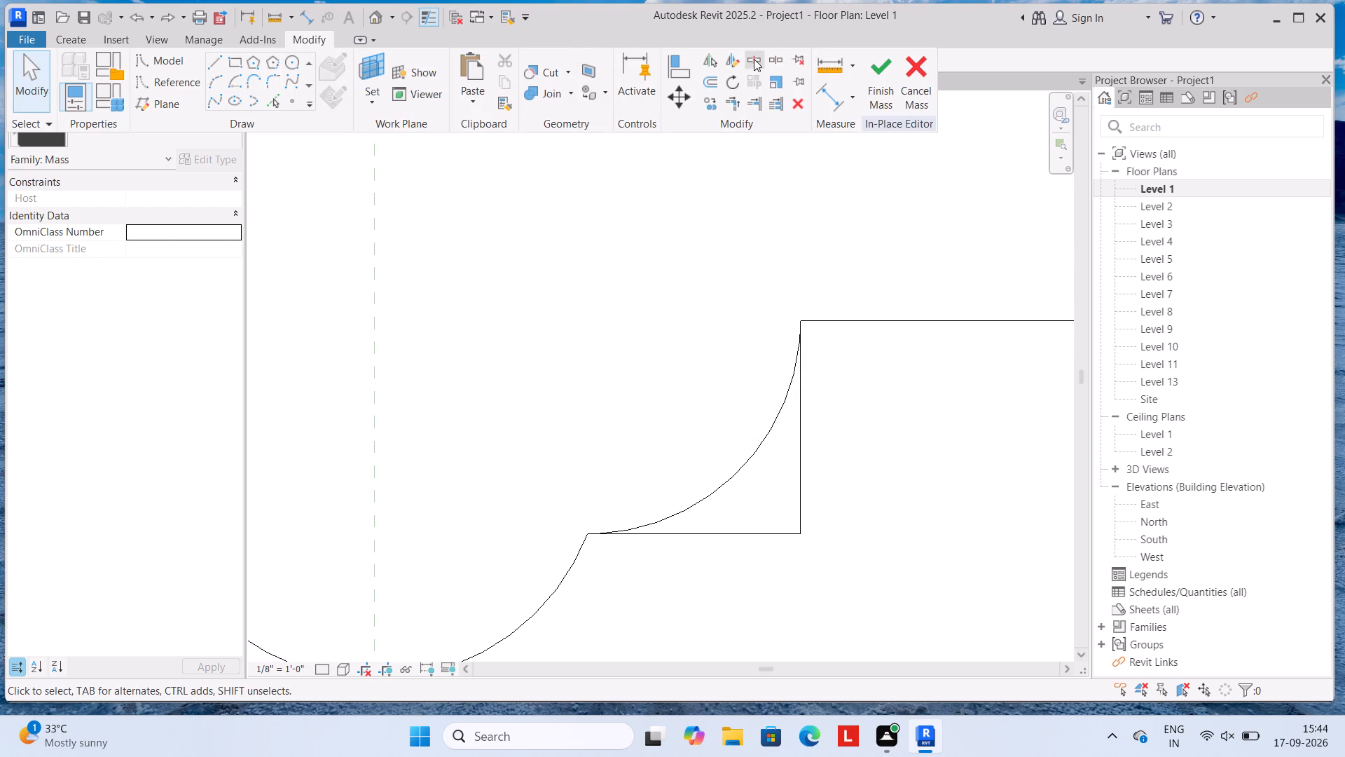
click(753, 57)
scroll(804, 346, up, 4)
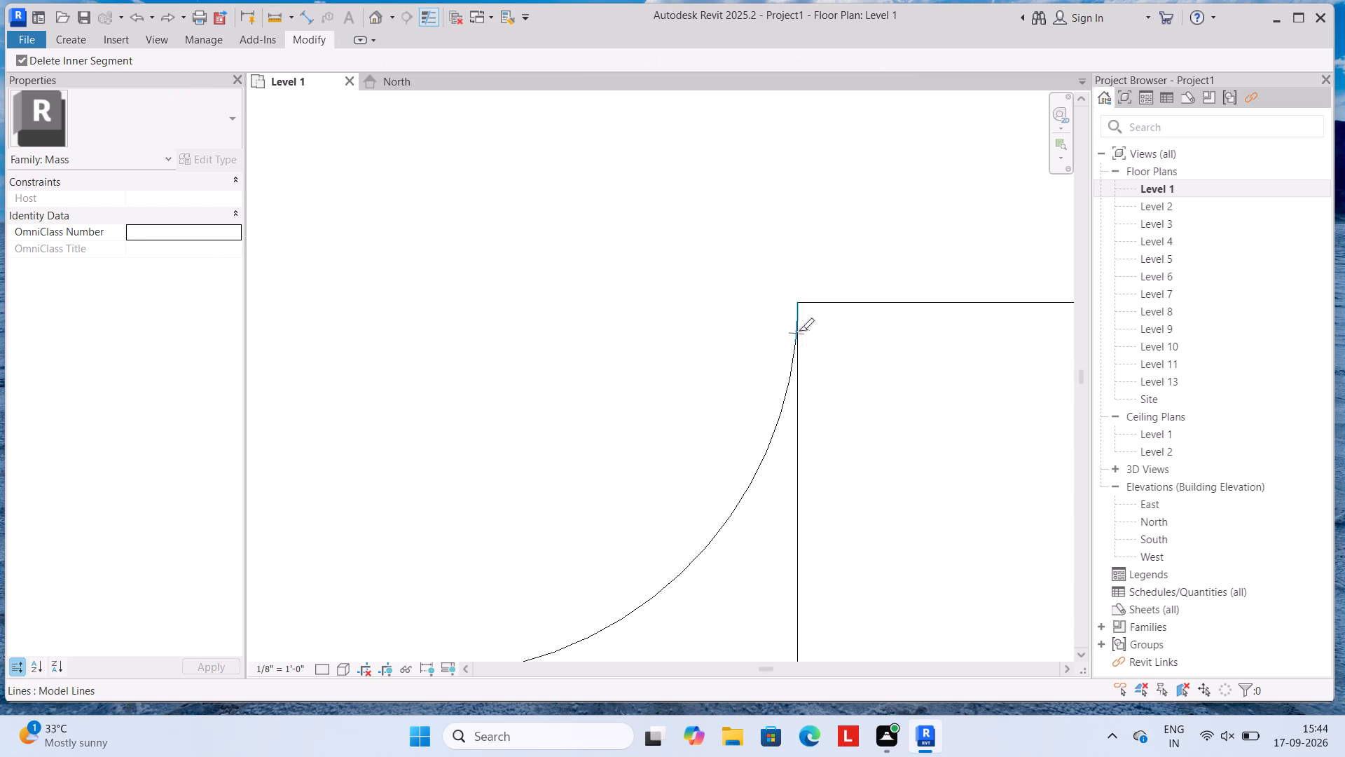
scroll(799, 331, up, 13)
scroll(785, 240, up, 7)
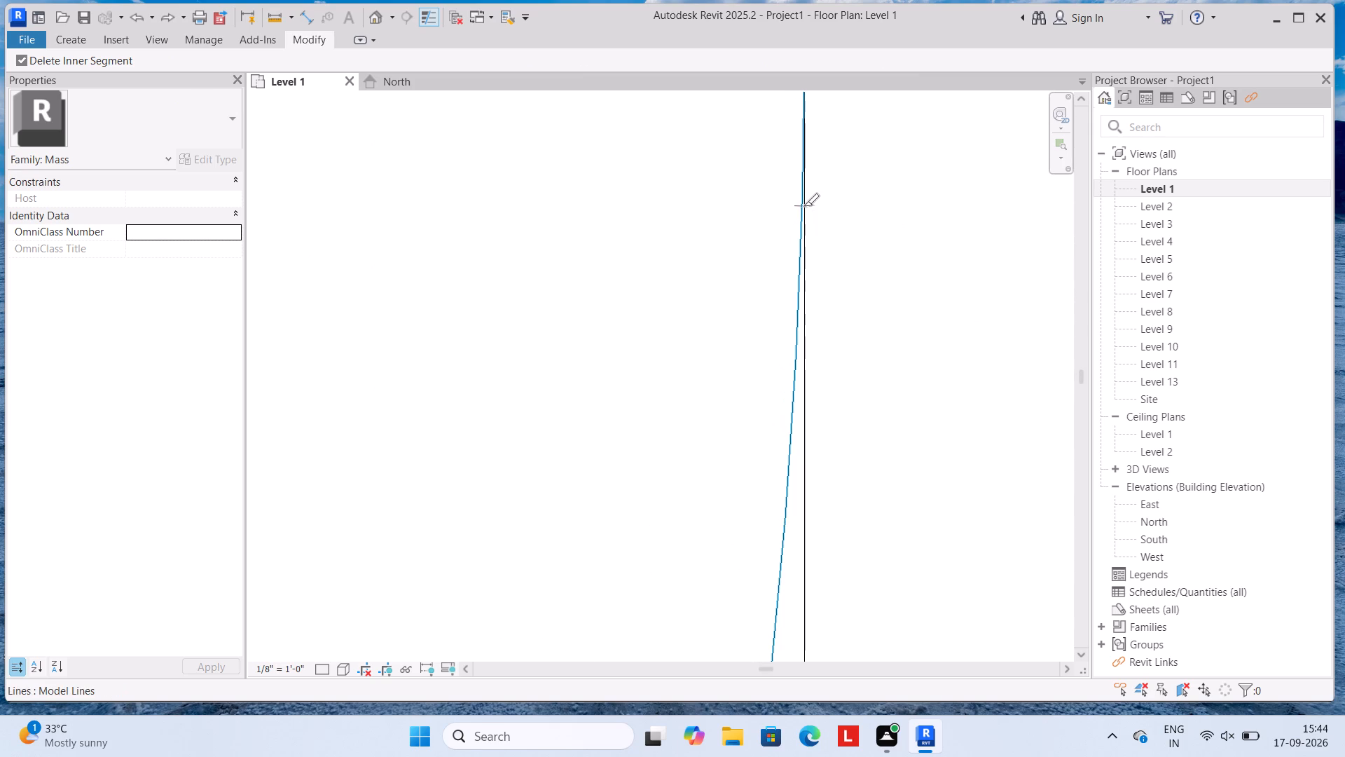
scroll(803, 206, up, 3)
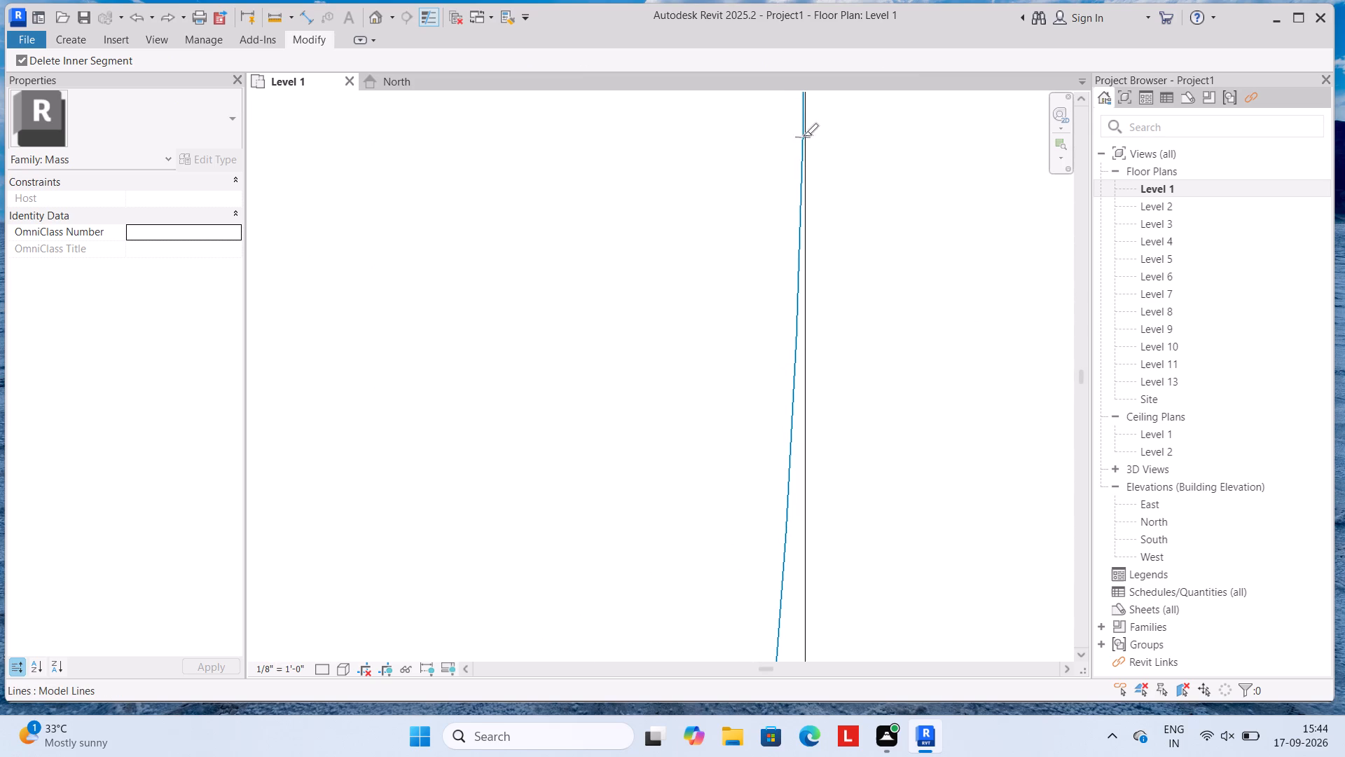
middle_drag(803, 136, 731, 252)
scroll(733, 196, up, 4)
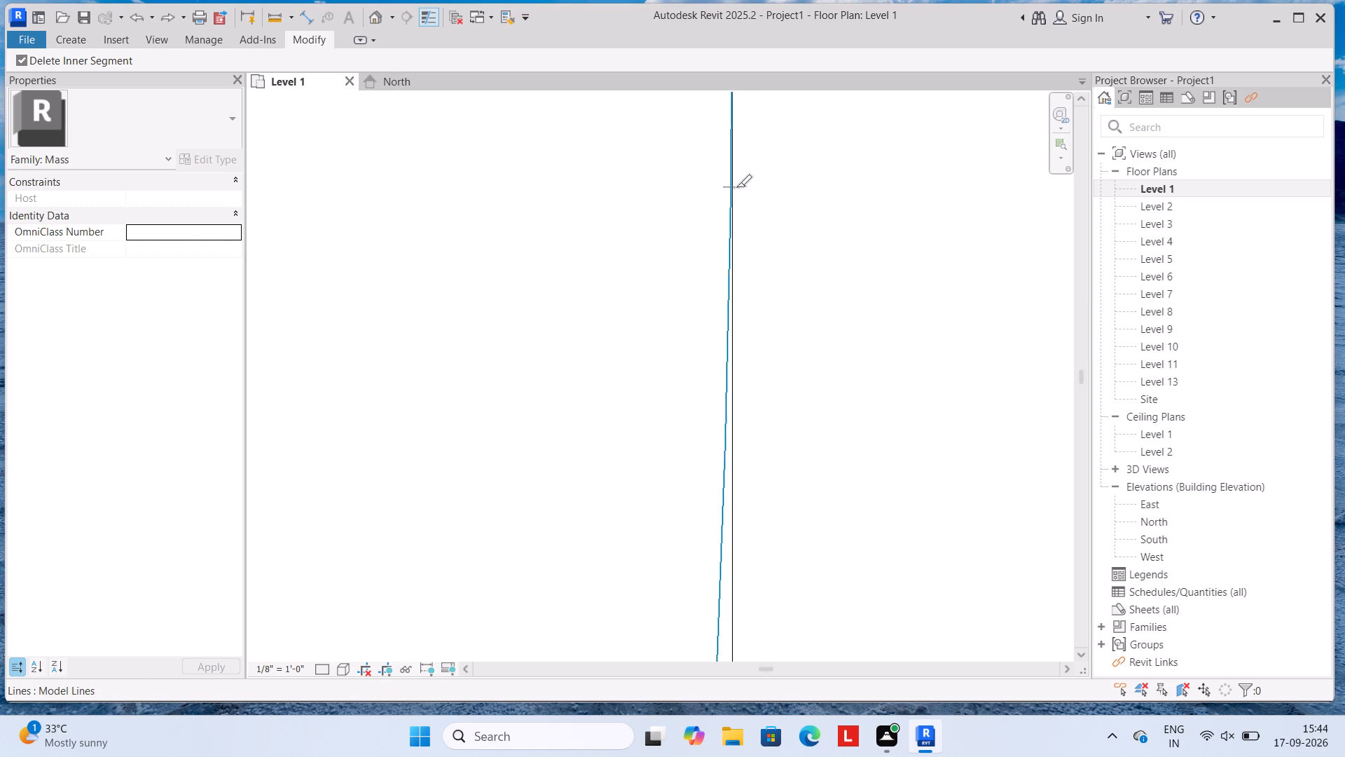
scroll(736, 187, up, 4)
scroll(749, 196, down, 4)
middle_drag(749, 195, 658, 494)
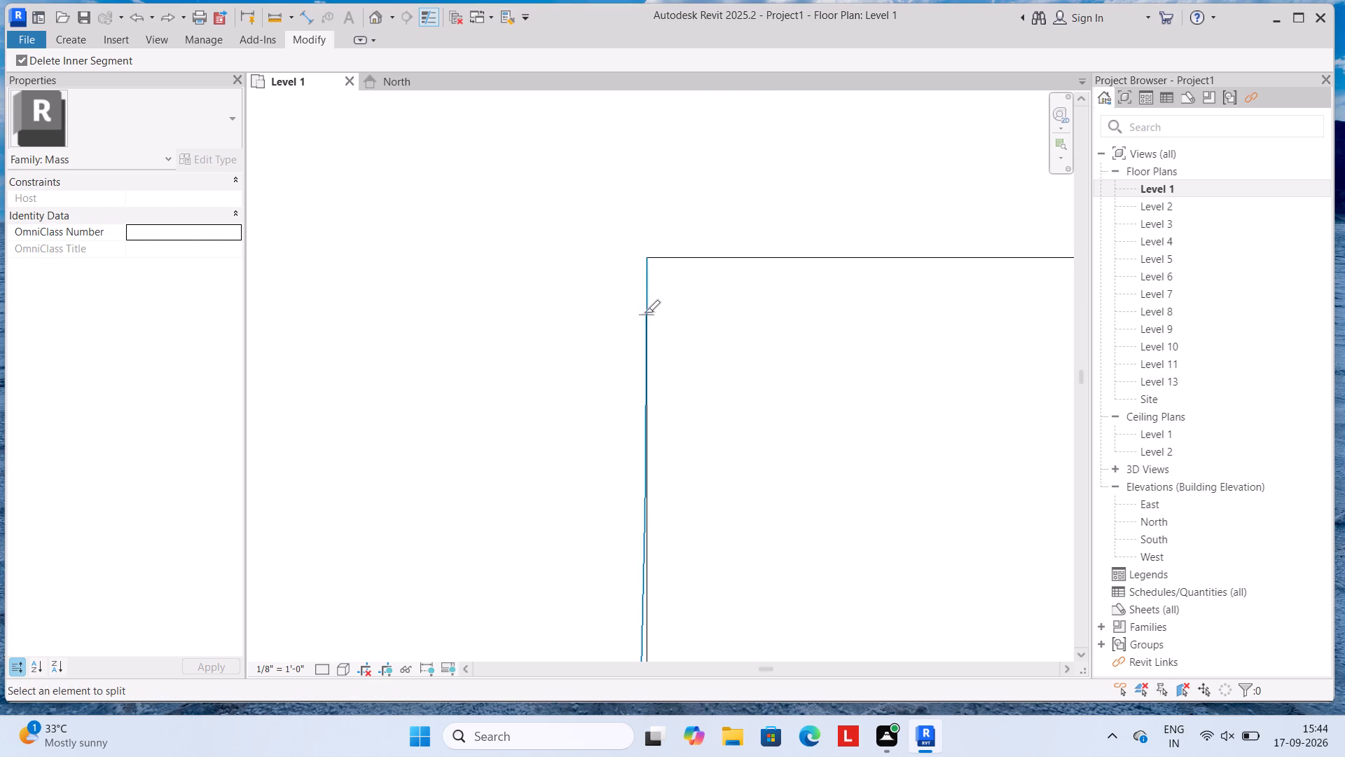
scroll(651, 312, up, 5)
scroll(648, 425, up, 3)
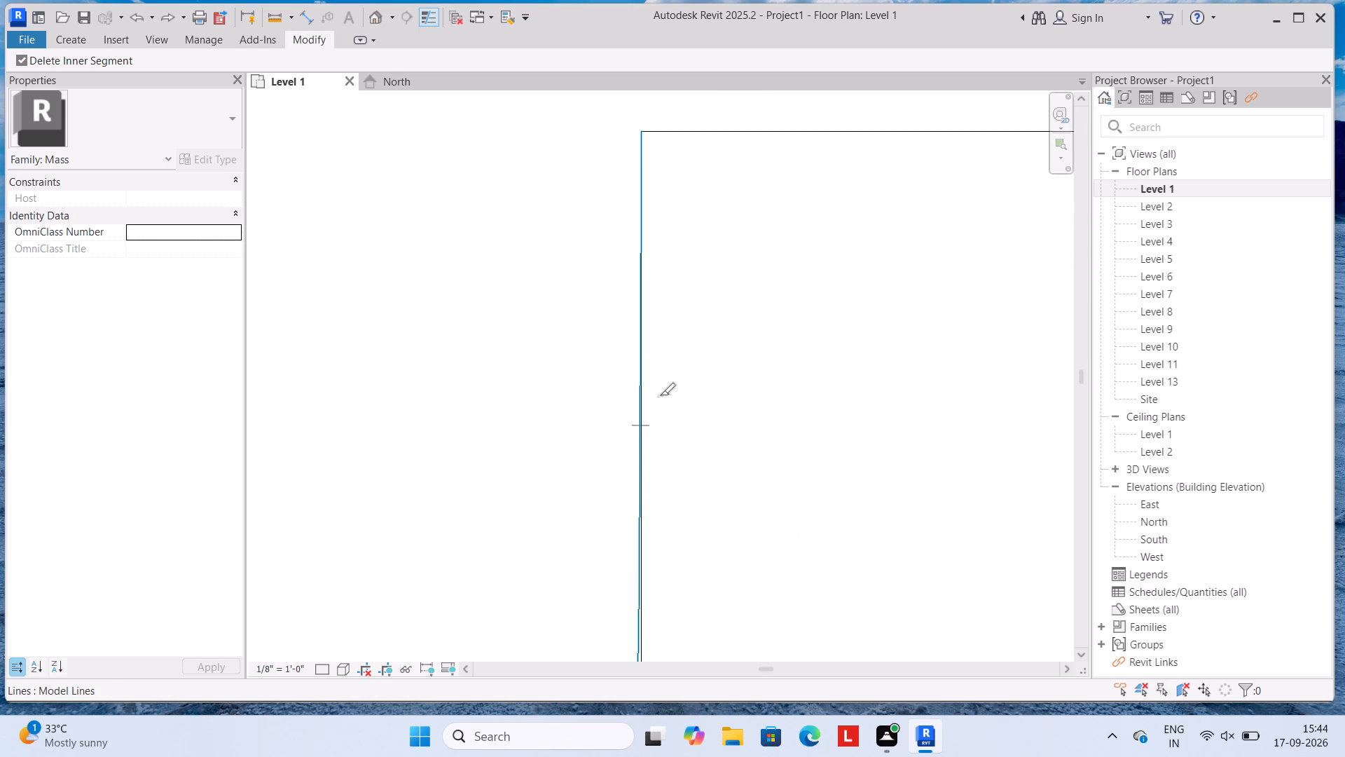
scroll(658, 386, down, 4)
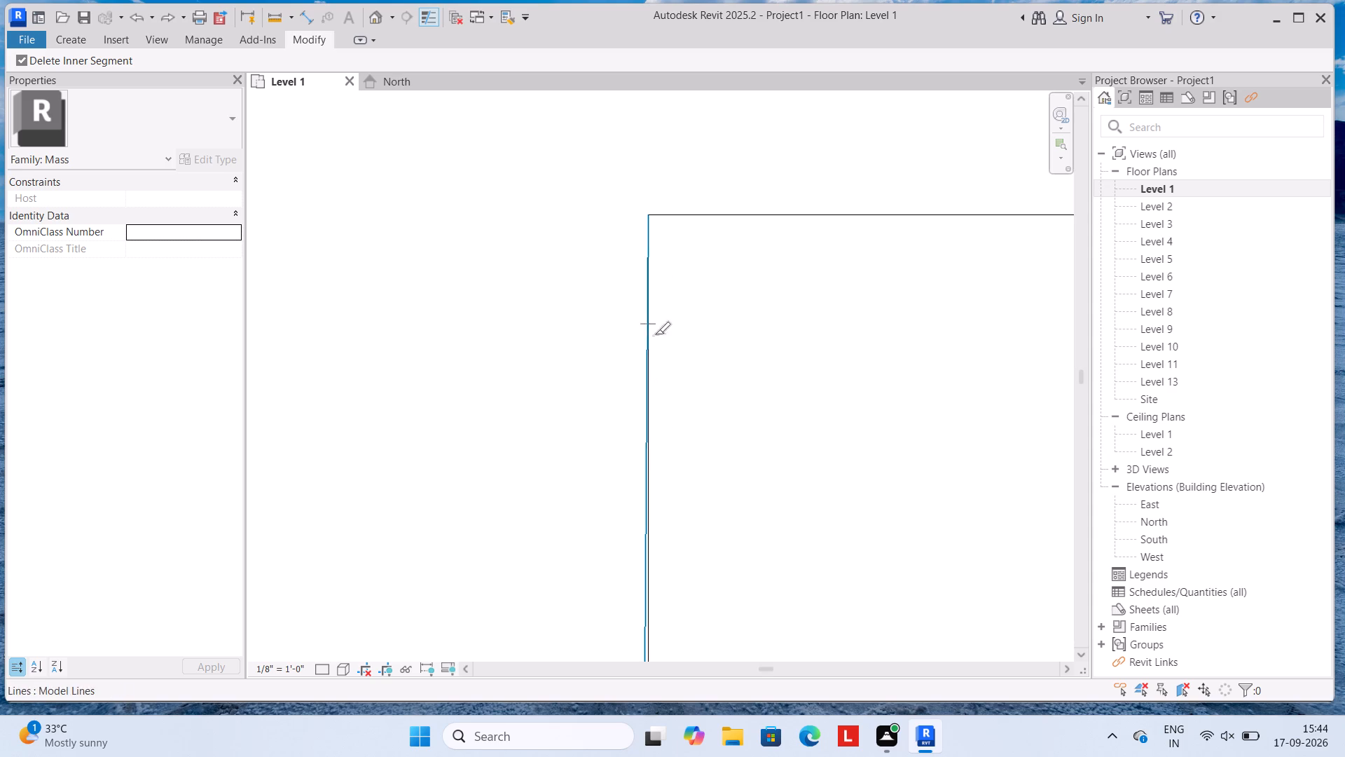
click(647, 461)
scroll(687, 519, down, 4)
middle_drag(673, 482, 659, 189)
scroll(661, 193, down, 16)
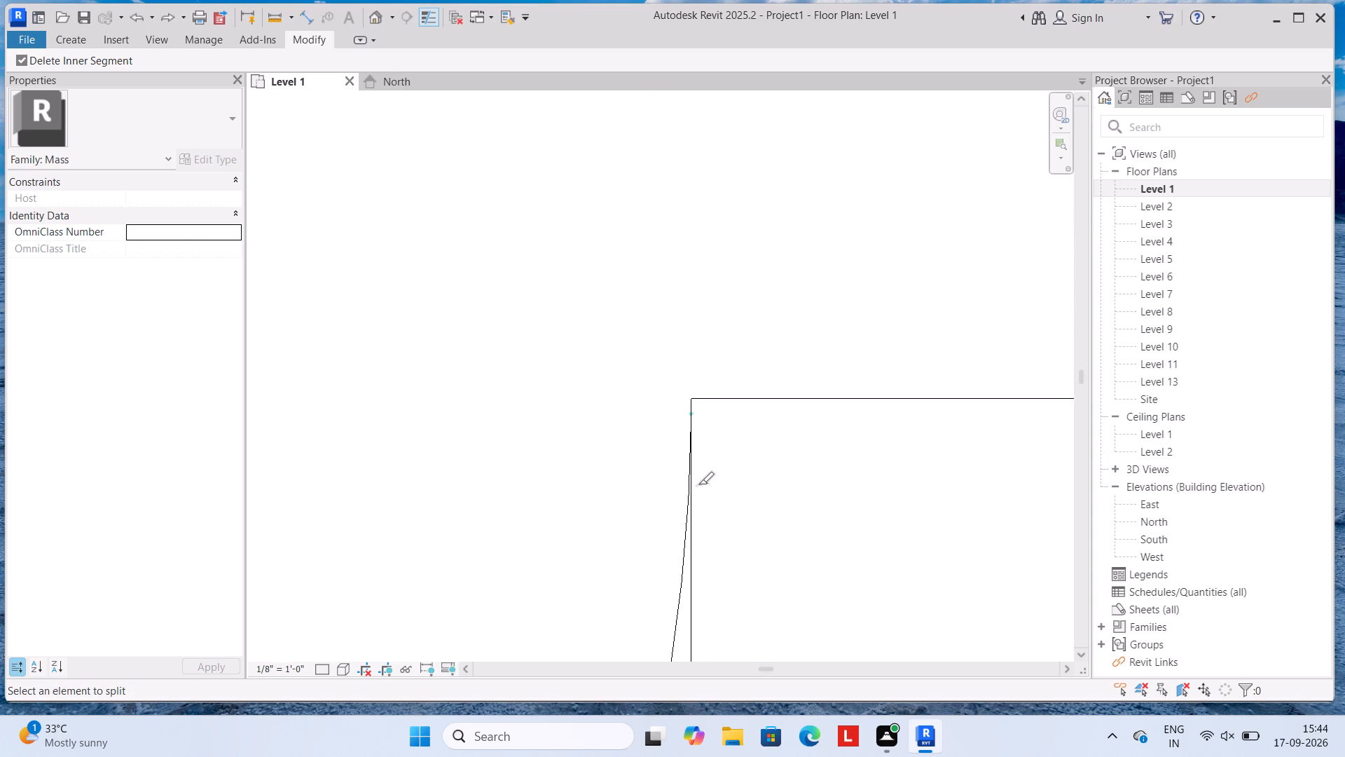
middle_drag(693, 472, 677, 125)
scroll(693, 330, down, 3)
scroll(712, 476, down, 3)
middle_drag(709, 468, 698, 205)
scroll(698, 204, up, 1)
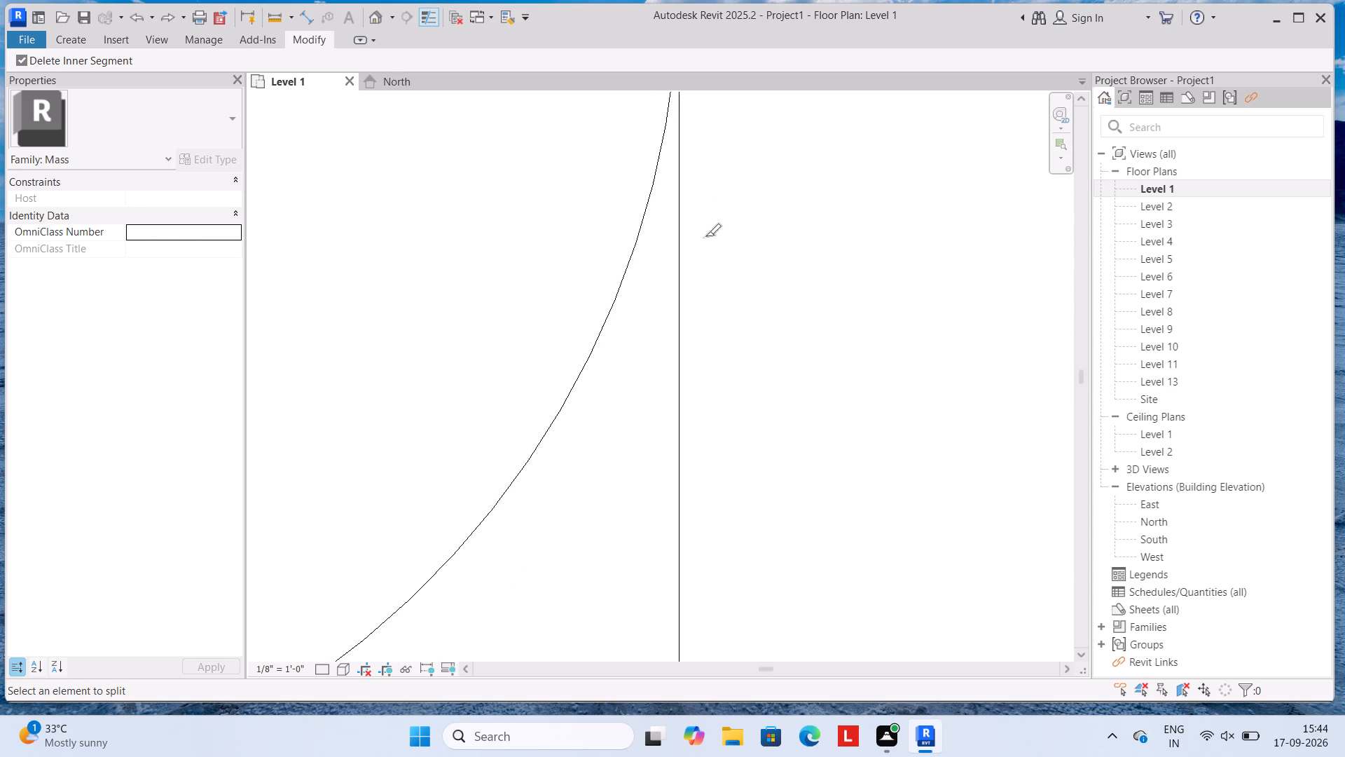
scroll(707, 279, down, 8)
click(695, 488)
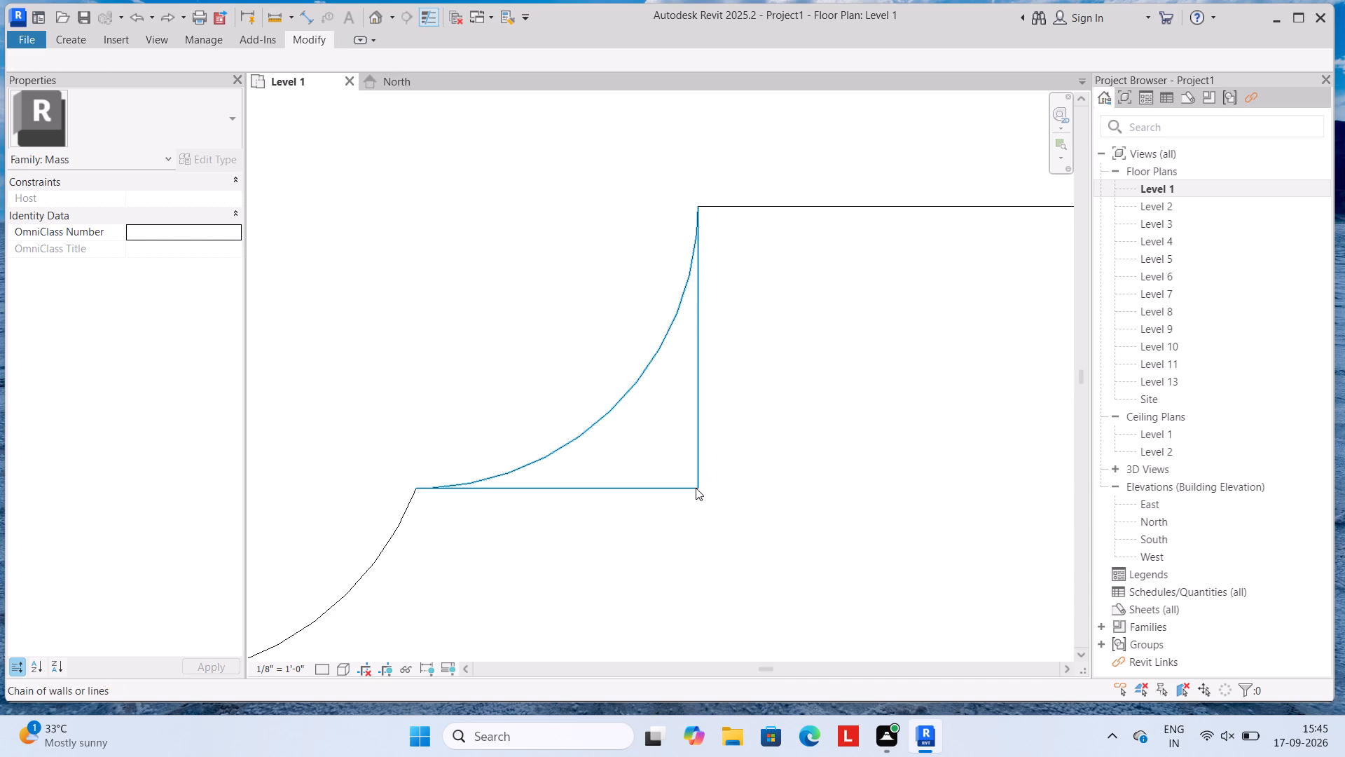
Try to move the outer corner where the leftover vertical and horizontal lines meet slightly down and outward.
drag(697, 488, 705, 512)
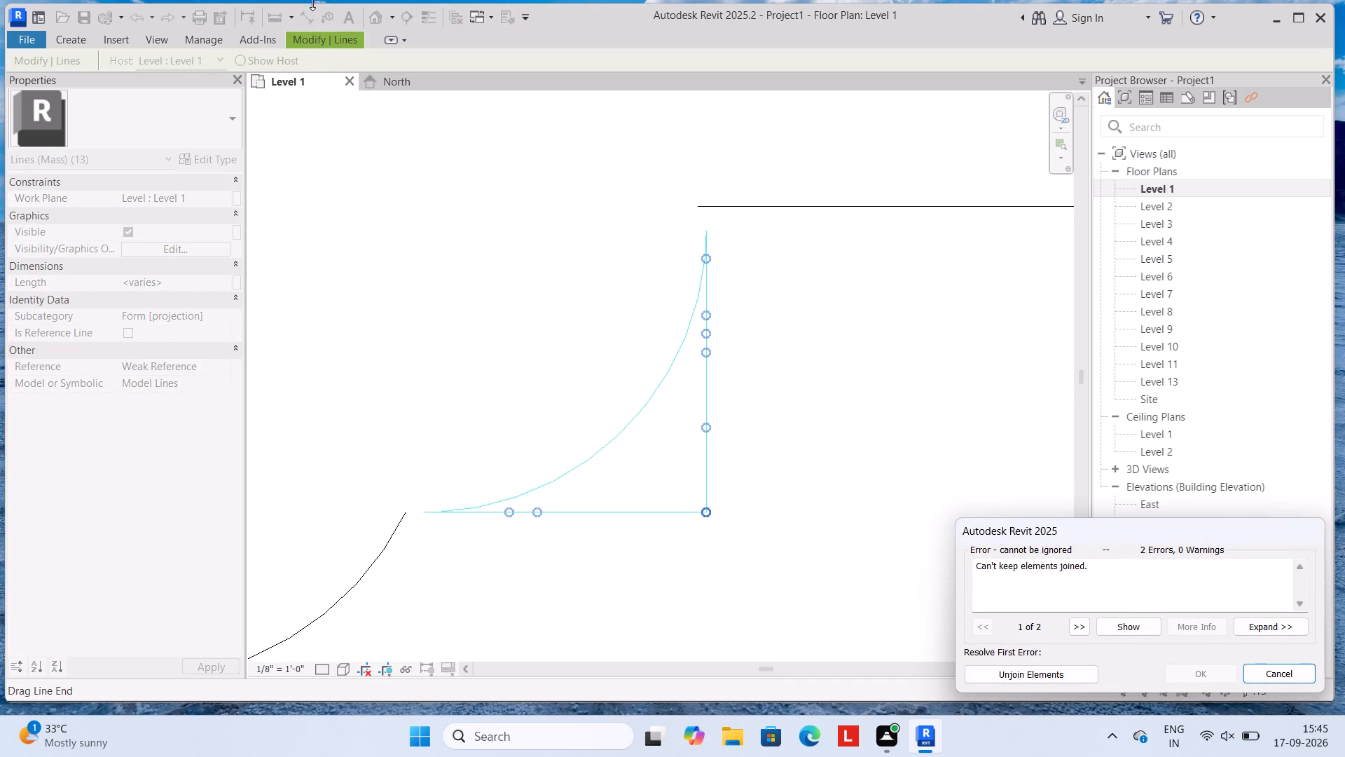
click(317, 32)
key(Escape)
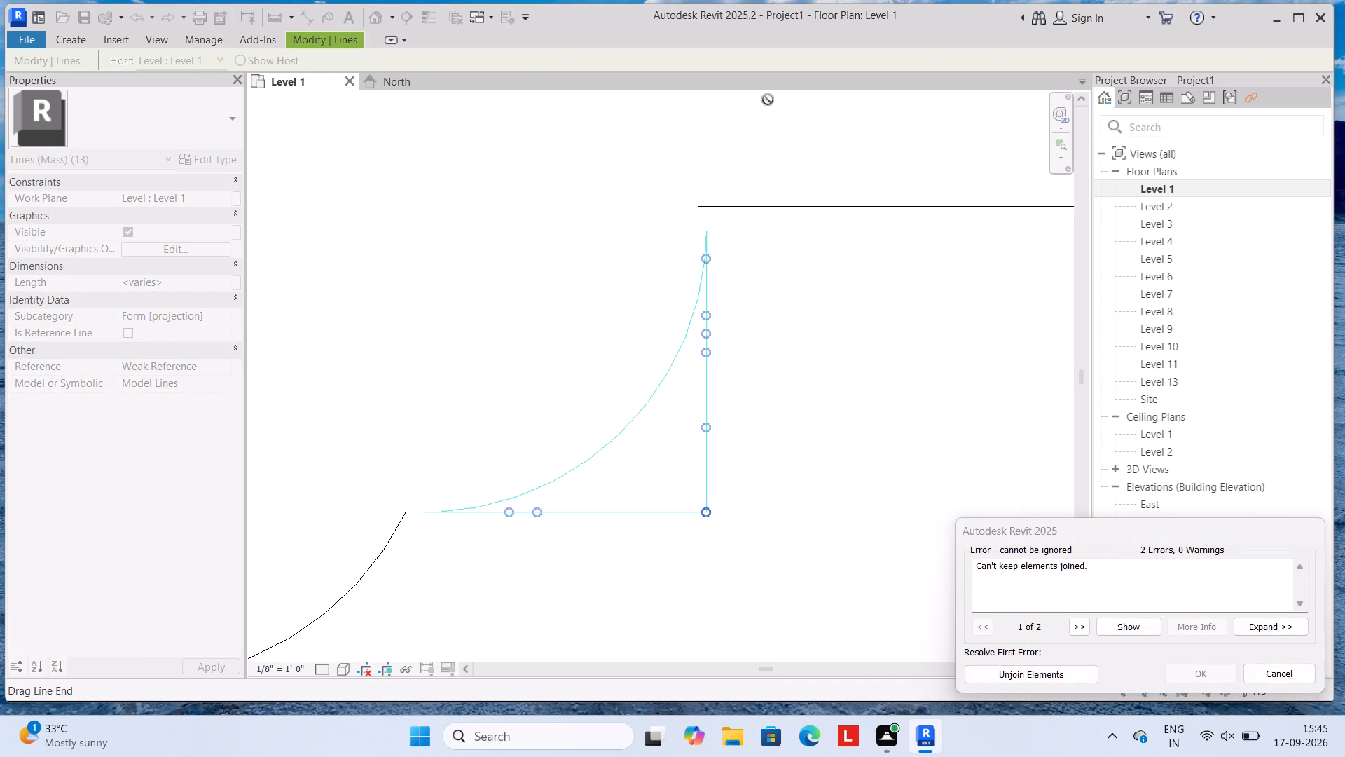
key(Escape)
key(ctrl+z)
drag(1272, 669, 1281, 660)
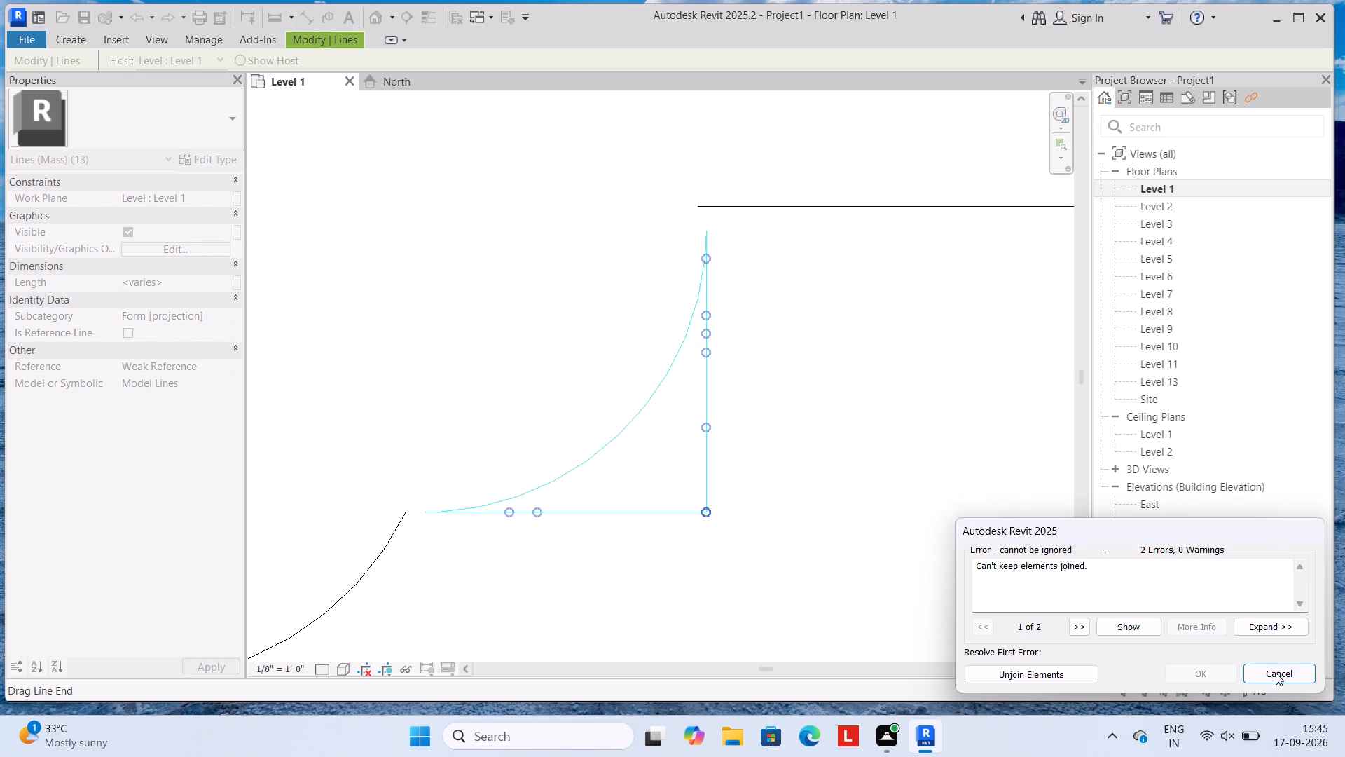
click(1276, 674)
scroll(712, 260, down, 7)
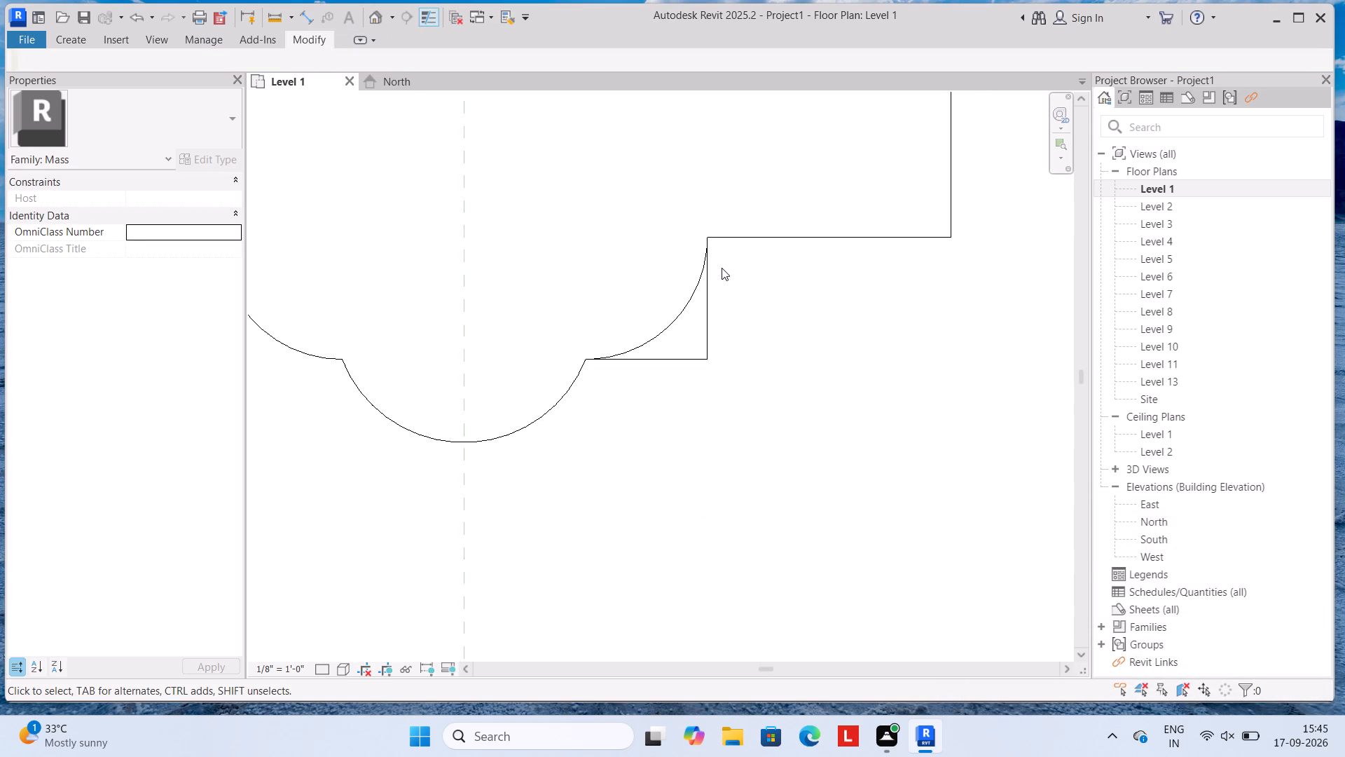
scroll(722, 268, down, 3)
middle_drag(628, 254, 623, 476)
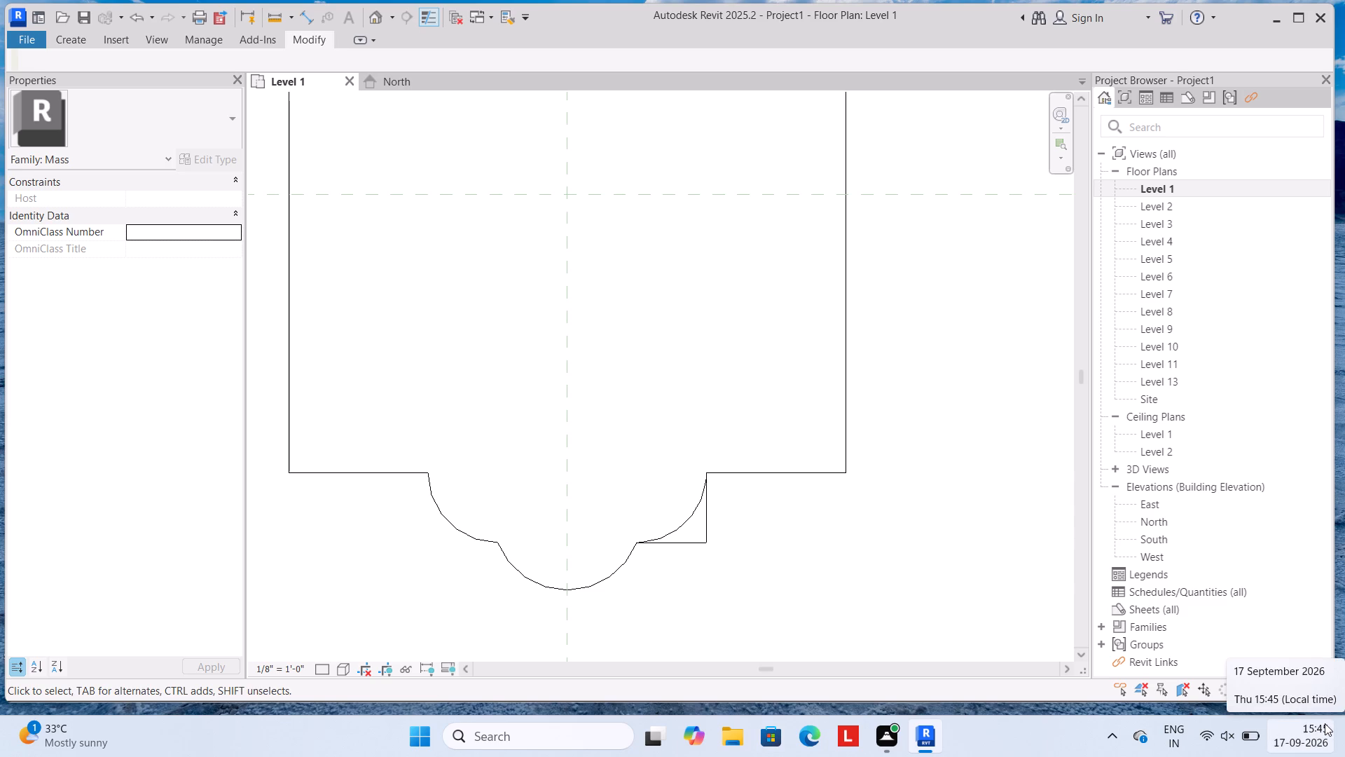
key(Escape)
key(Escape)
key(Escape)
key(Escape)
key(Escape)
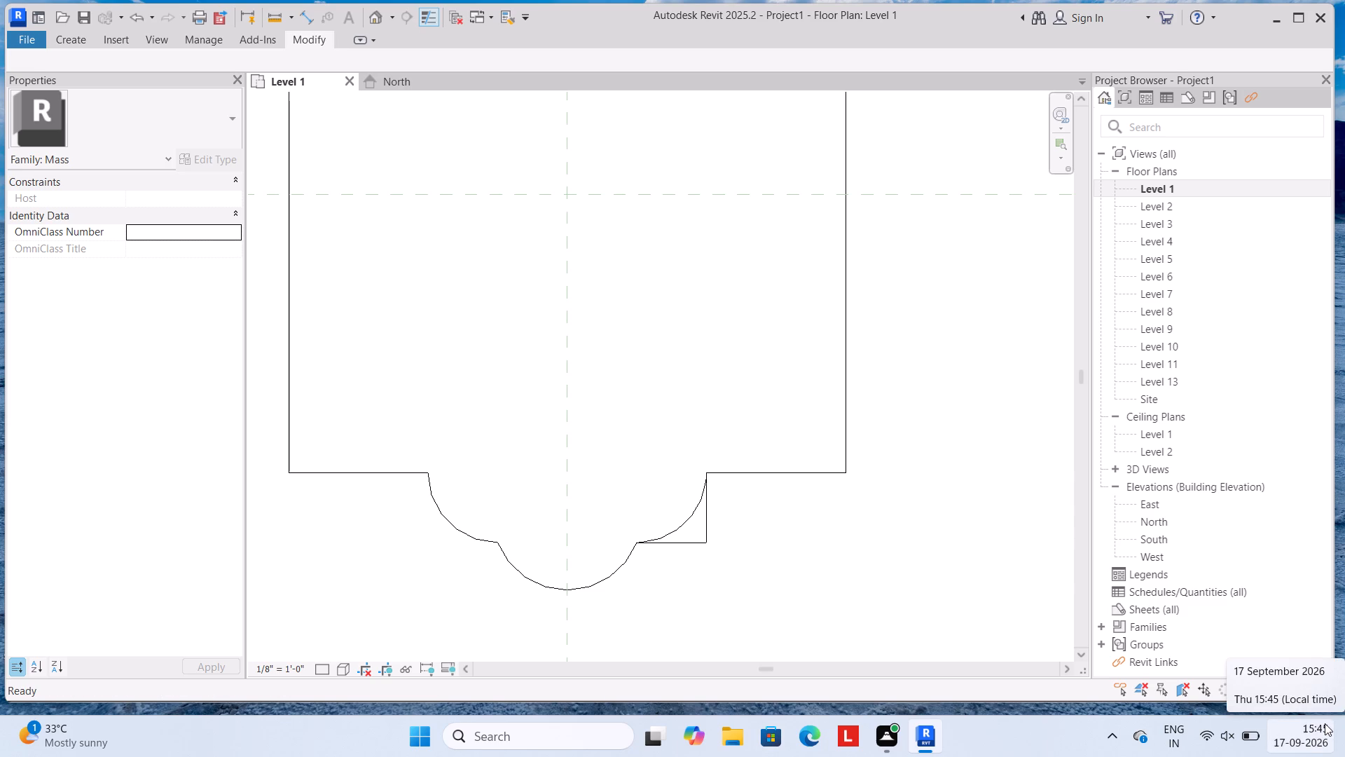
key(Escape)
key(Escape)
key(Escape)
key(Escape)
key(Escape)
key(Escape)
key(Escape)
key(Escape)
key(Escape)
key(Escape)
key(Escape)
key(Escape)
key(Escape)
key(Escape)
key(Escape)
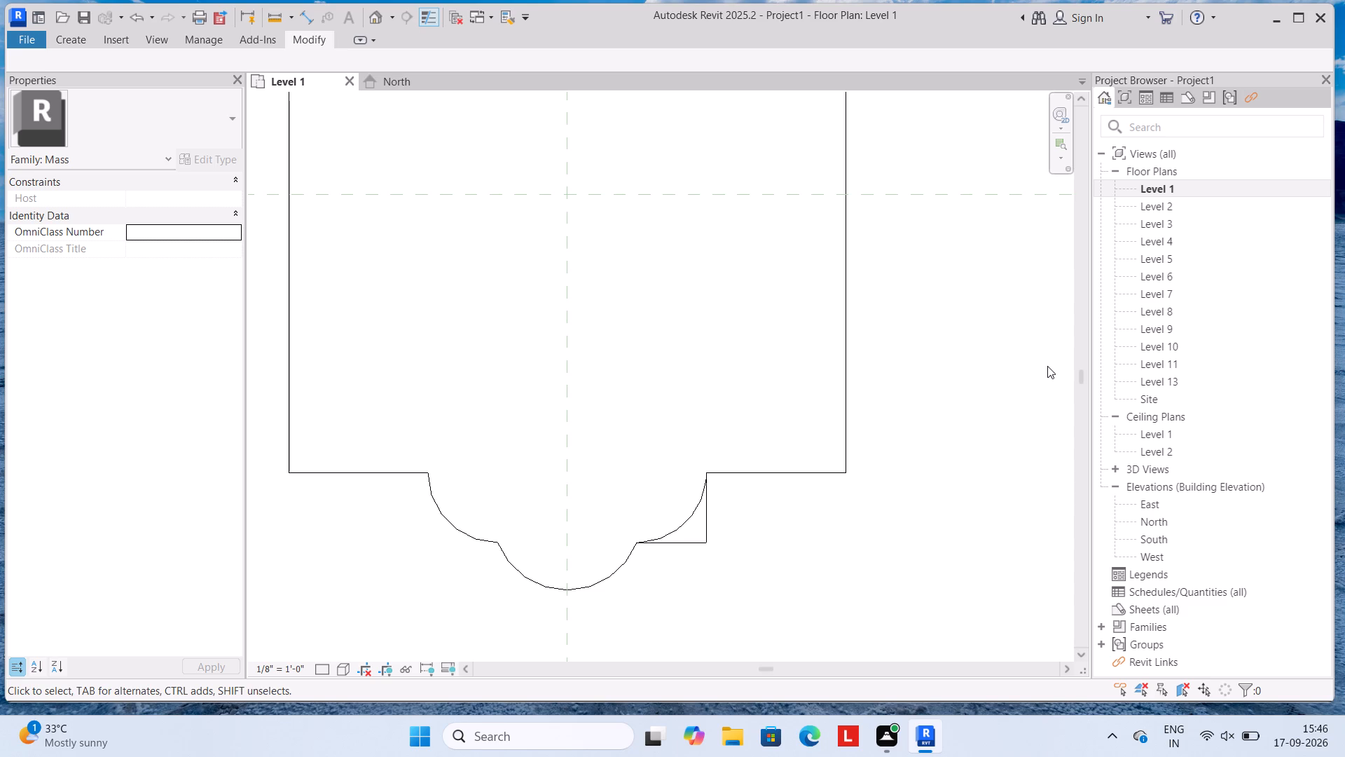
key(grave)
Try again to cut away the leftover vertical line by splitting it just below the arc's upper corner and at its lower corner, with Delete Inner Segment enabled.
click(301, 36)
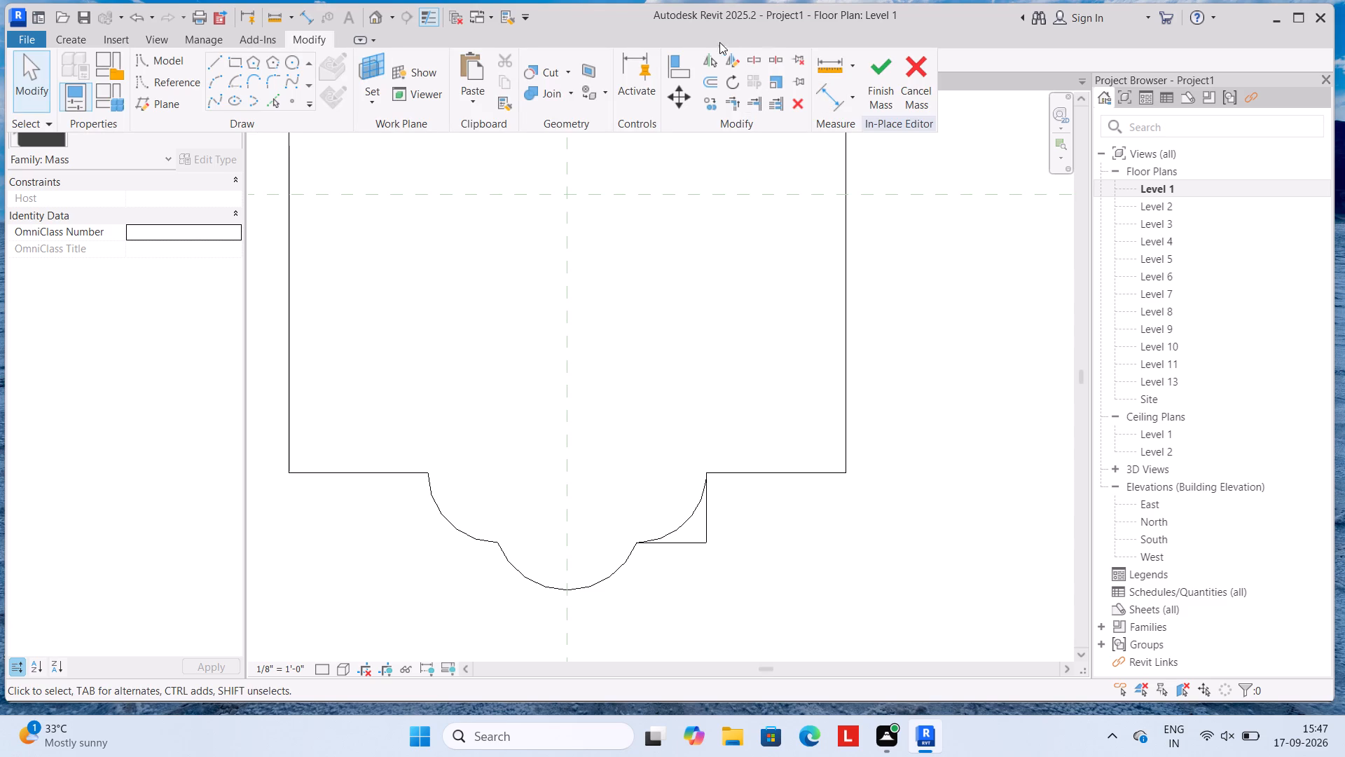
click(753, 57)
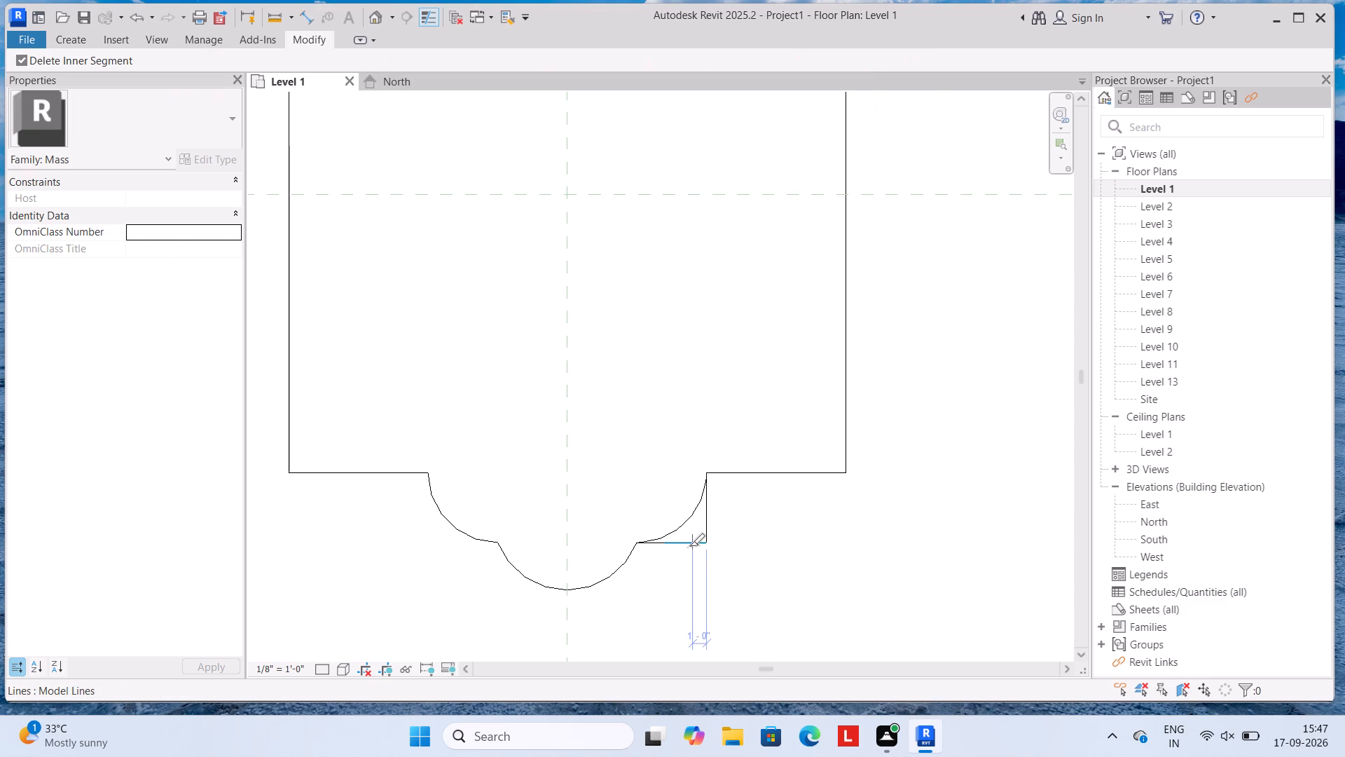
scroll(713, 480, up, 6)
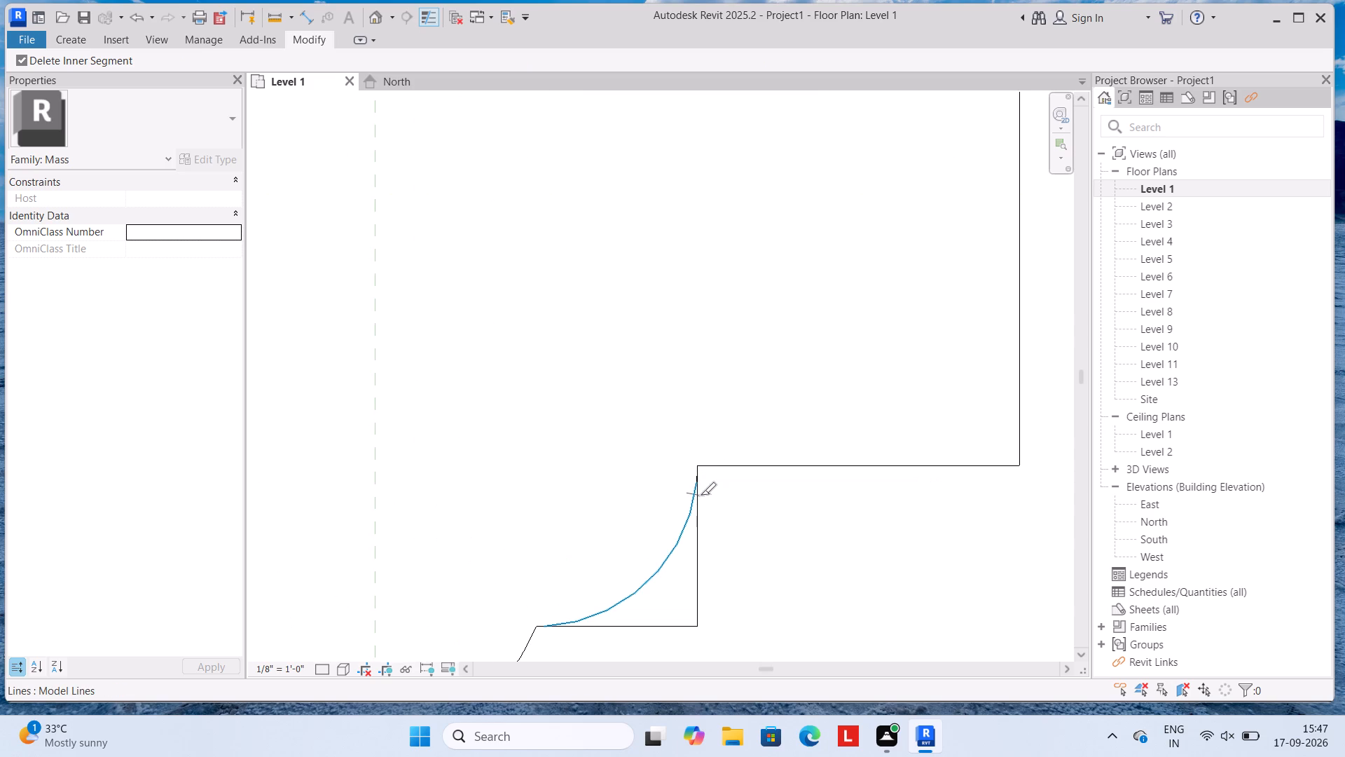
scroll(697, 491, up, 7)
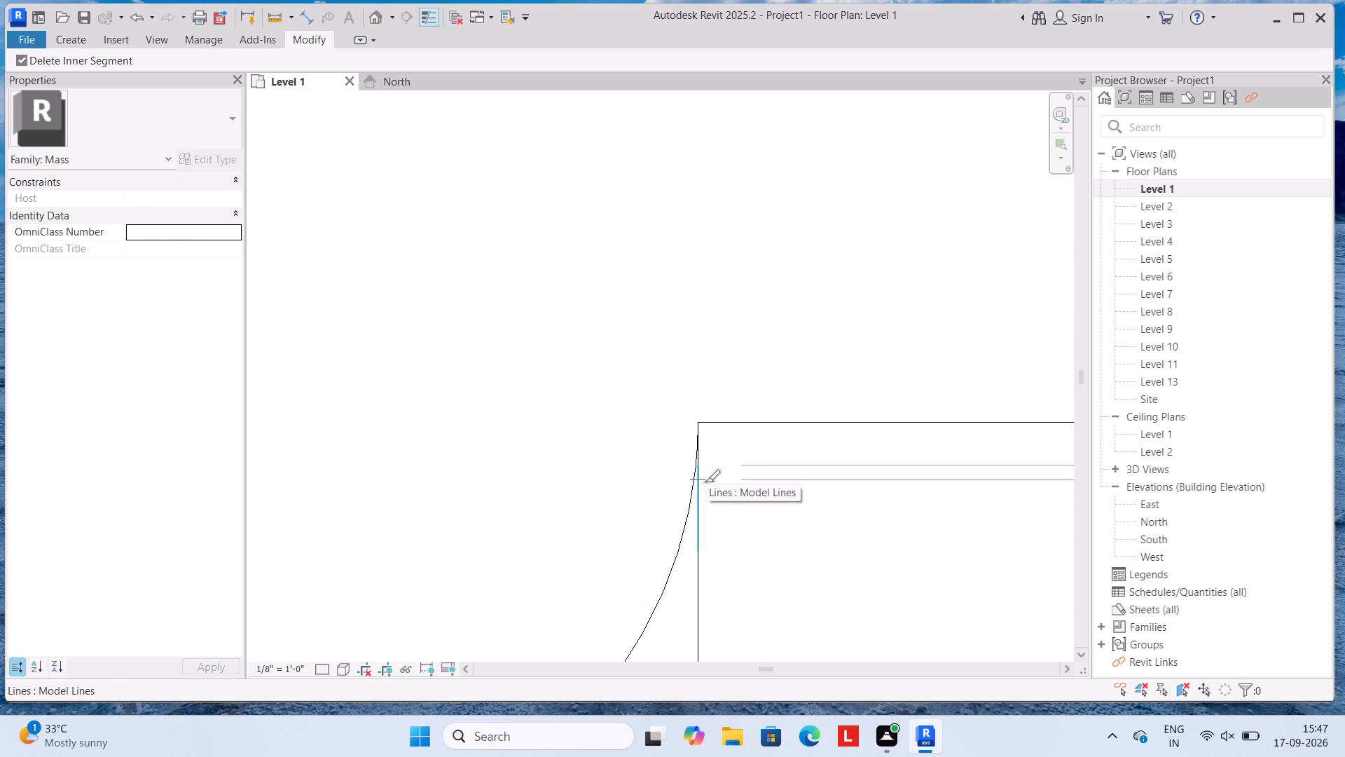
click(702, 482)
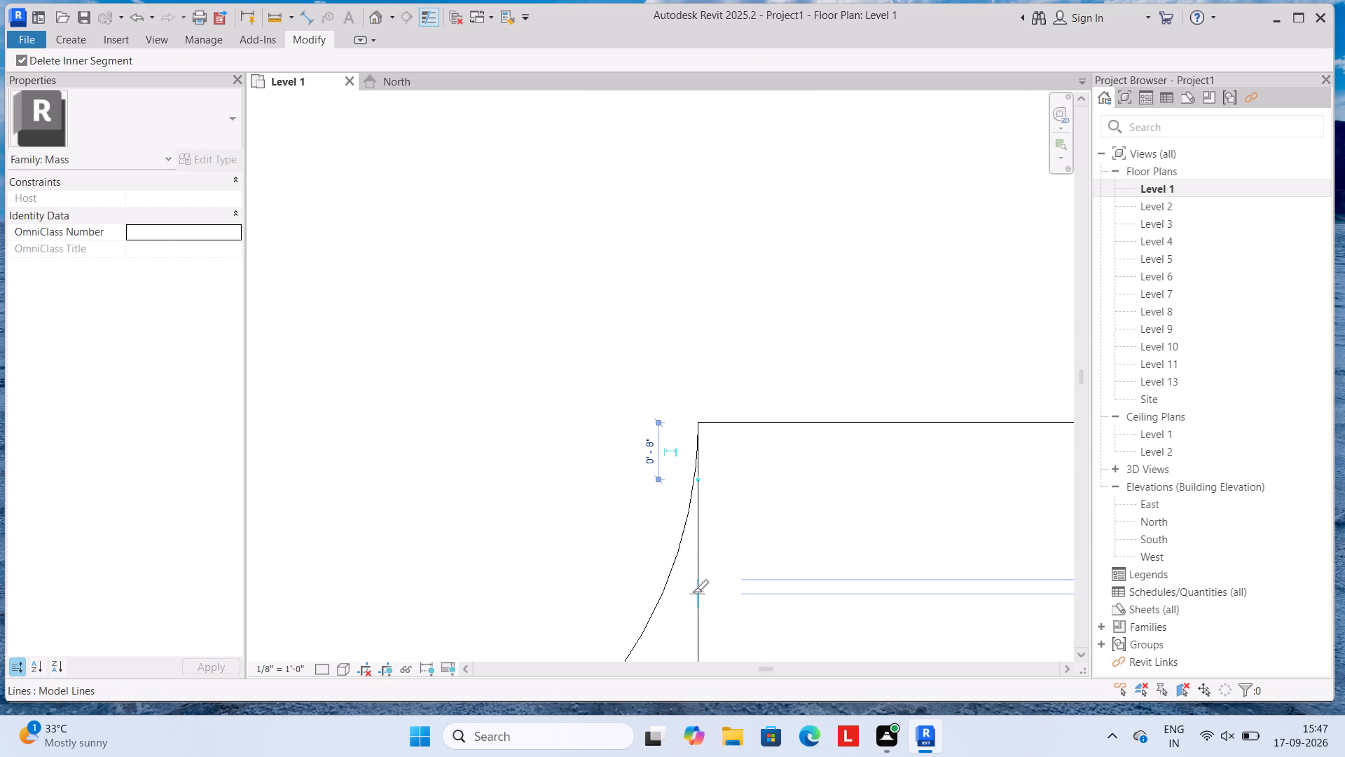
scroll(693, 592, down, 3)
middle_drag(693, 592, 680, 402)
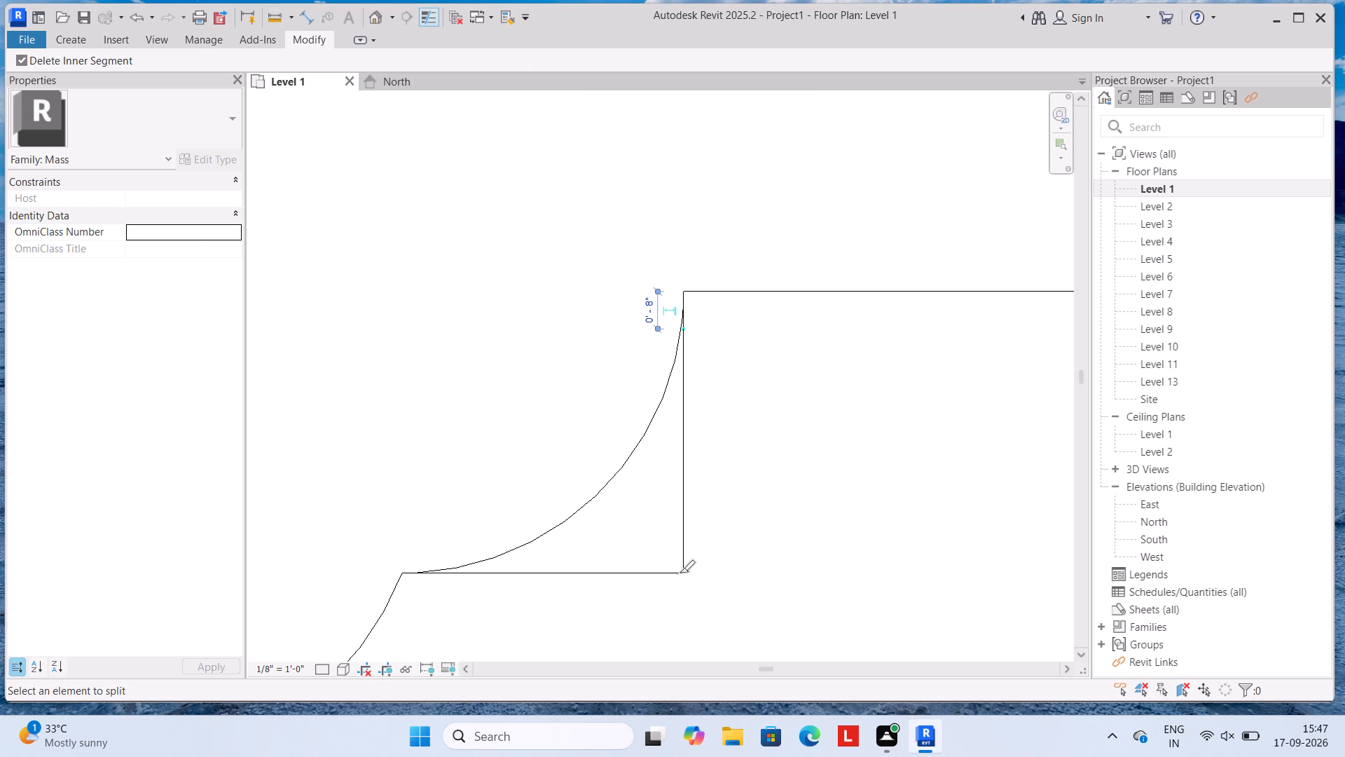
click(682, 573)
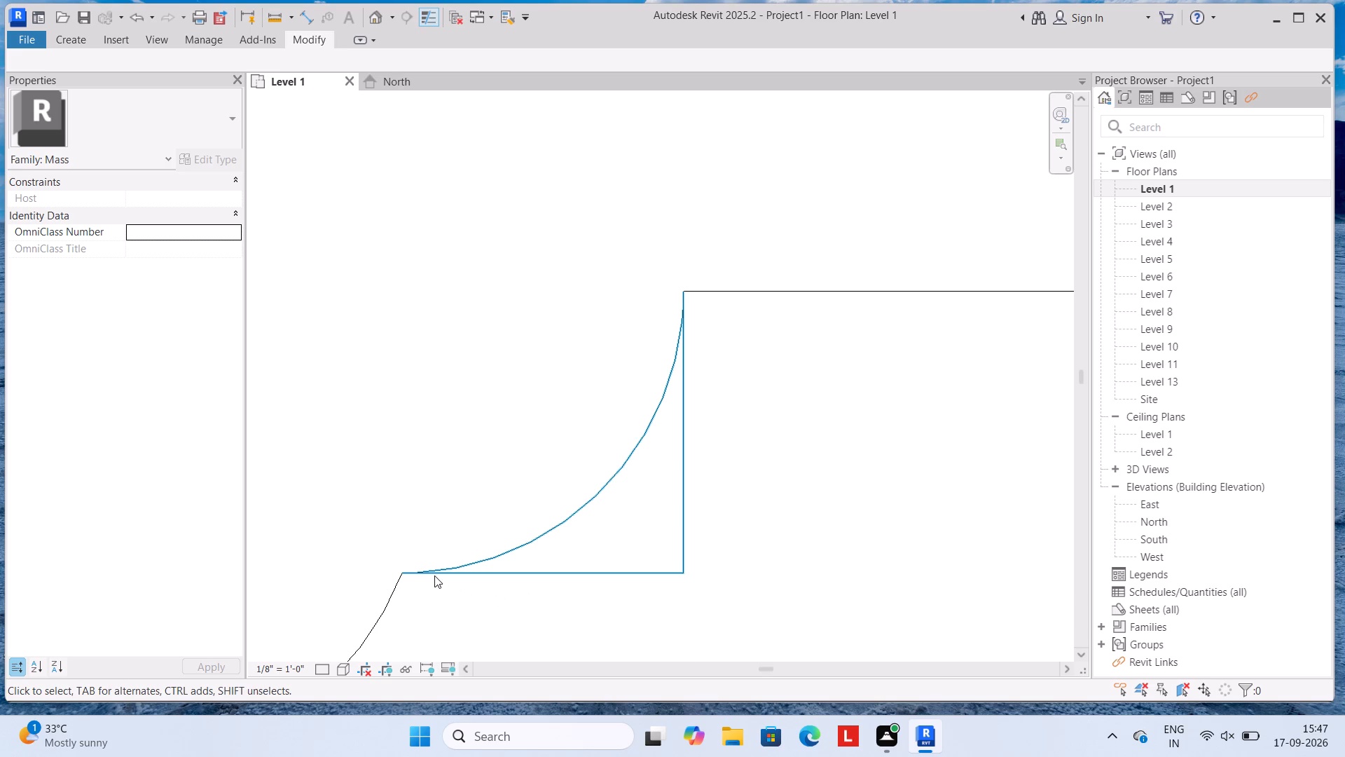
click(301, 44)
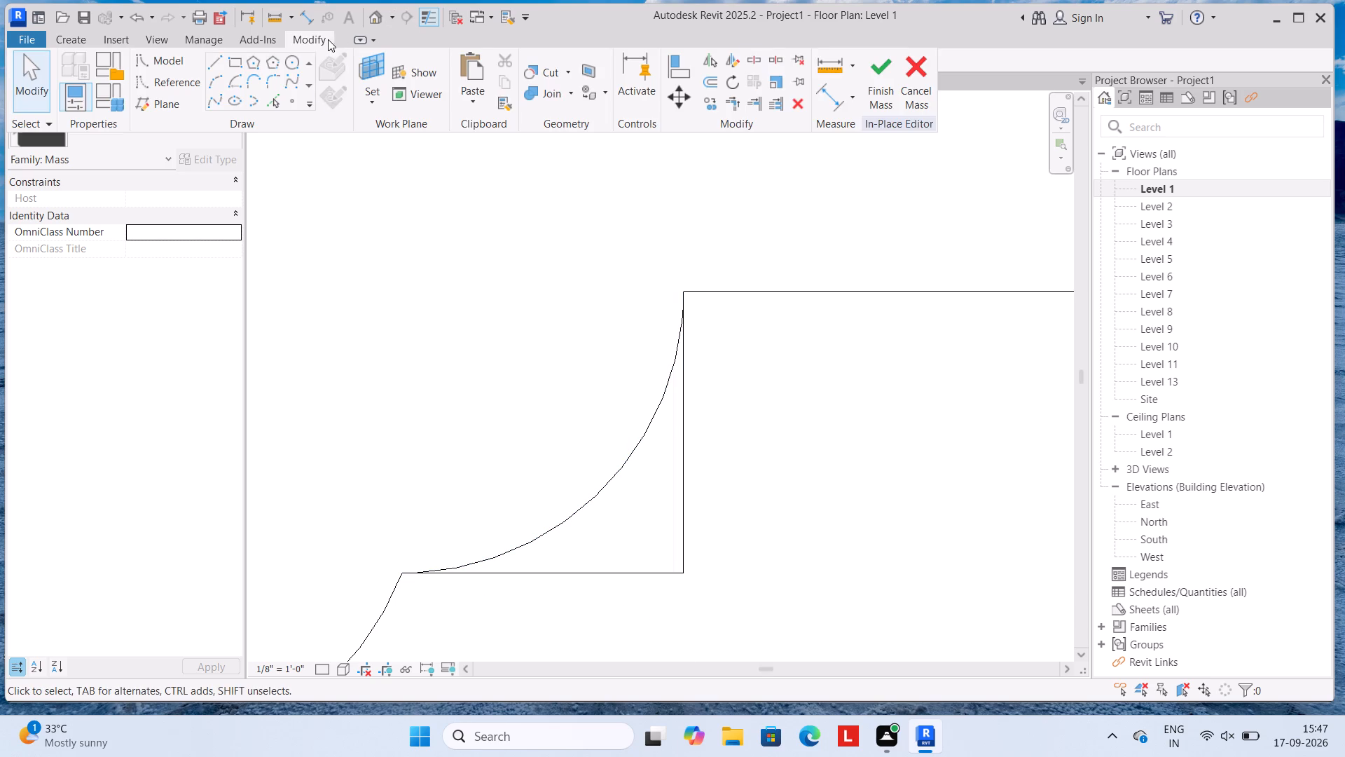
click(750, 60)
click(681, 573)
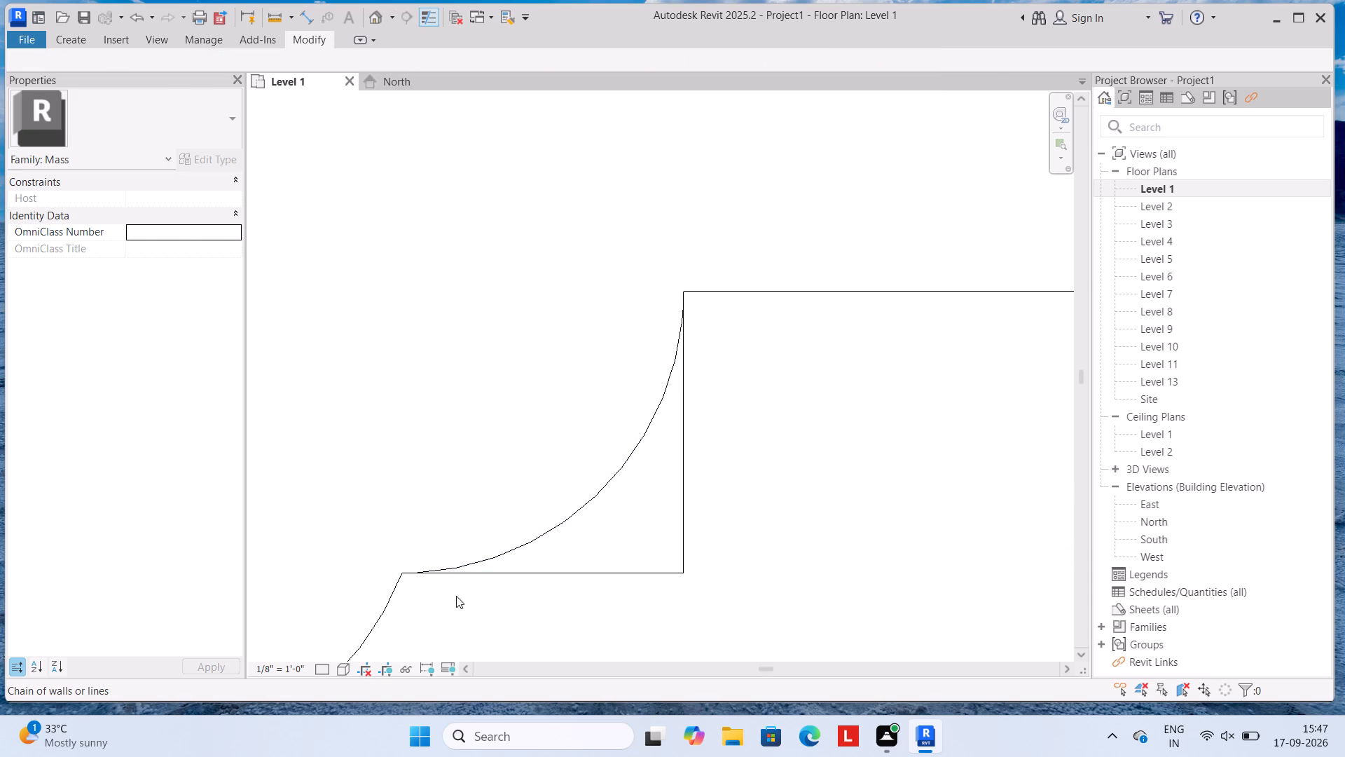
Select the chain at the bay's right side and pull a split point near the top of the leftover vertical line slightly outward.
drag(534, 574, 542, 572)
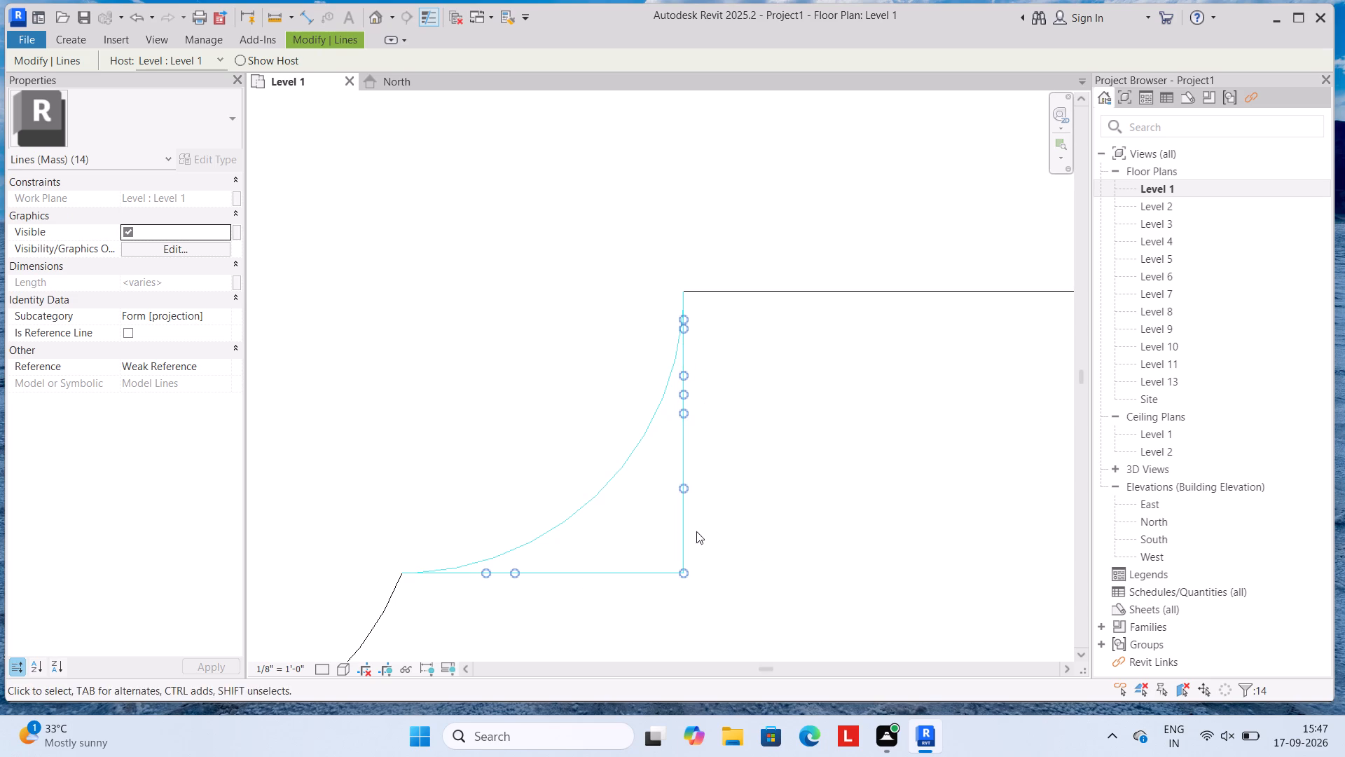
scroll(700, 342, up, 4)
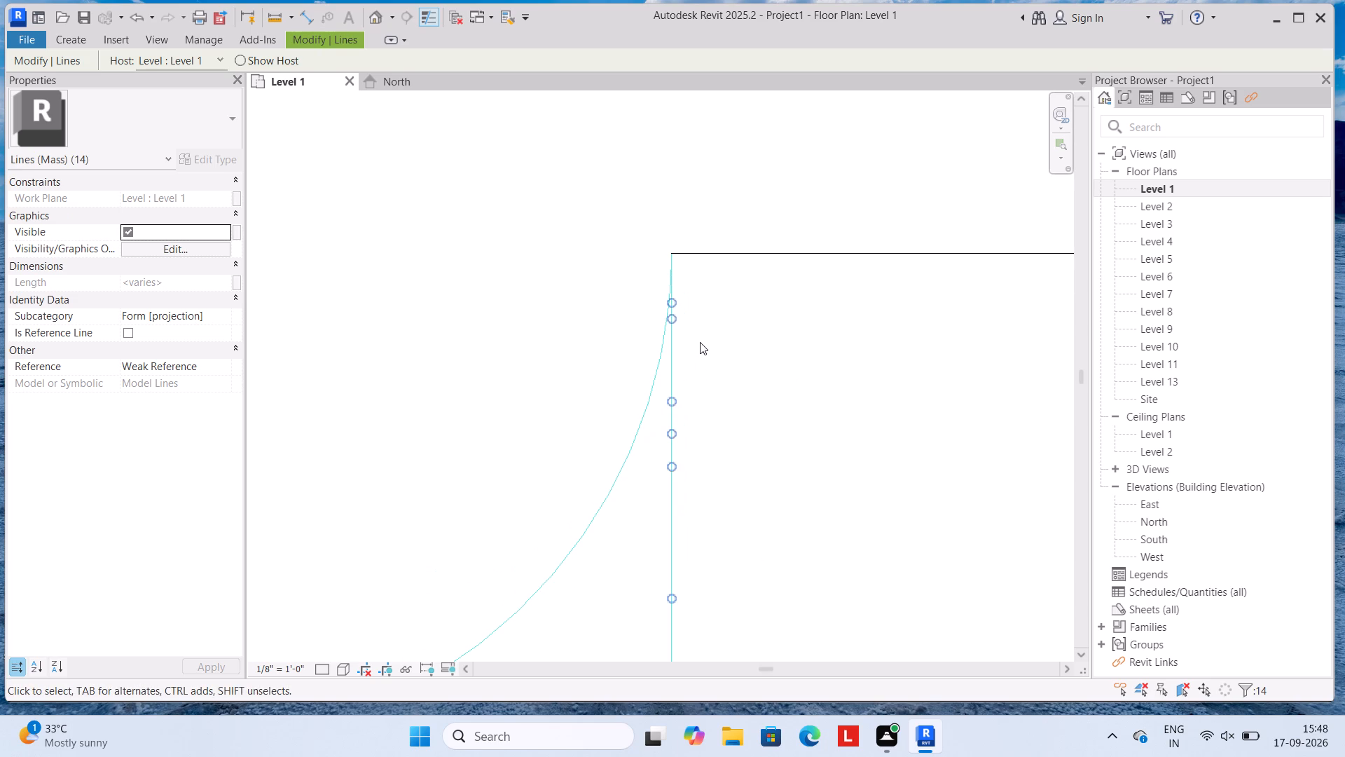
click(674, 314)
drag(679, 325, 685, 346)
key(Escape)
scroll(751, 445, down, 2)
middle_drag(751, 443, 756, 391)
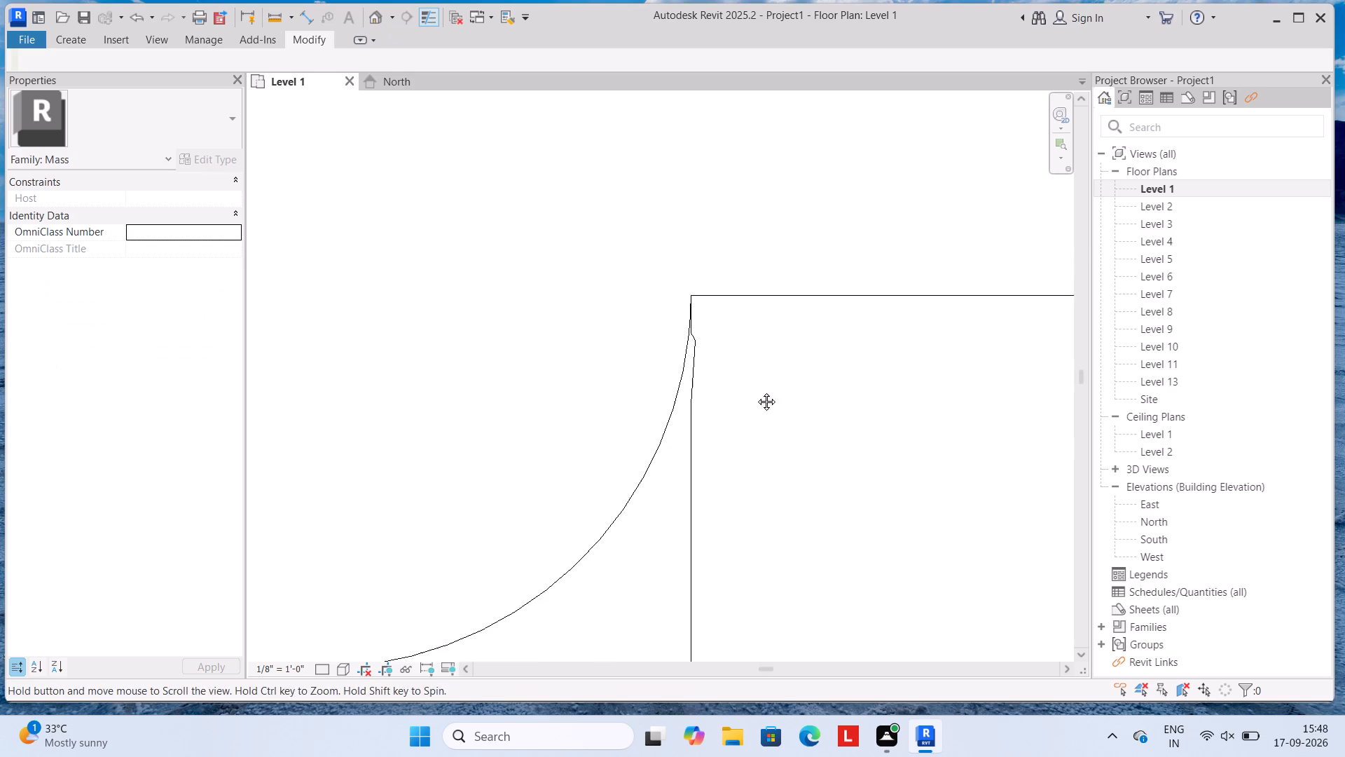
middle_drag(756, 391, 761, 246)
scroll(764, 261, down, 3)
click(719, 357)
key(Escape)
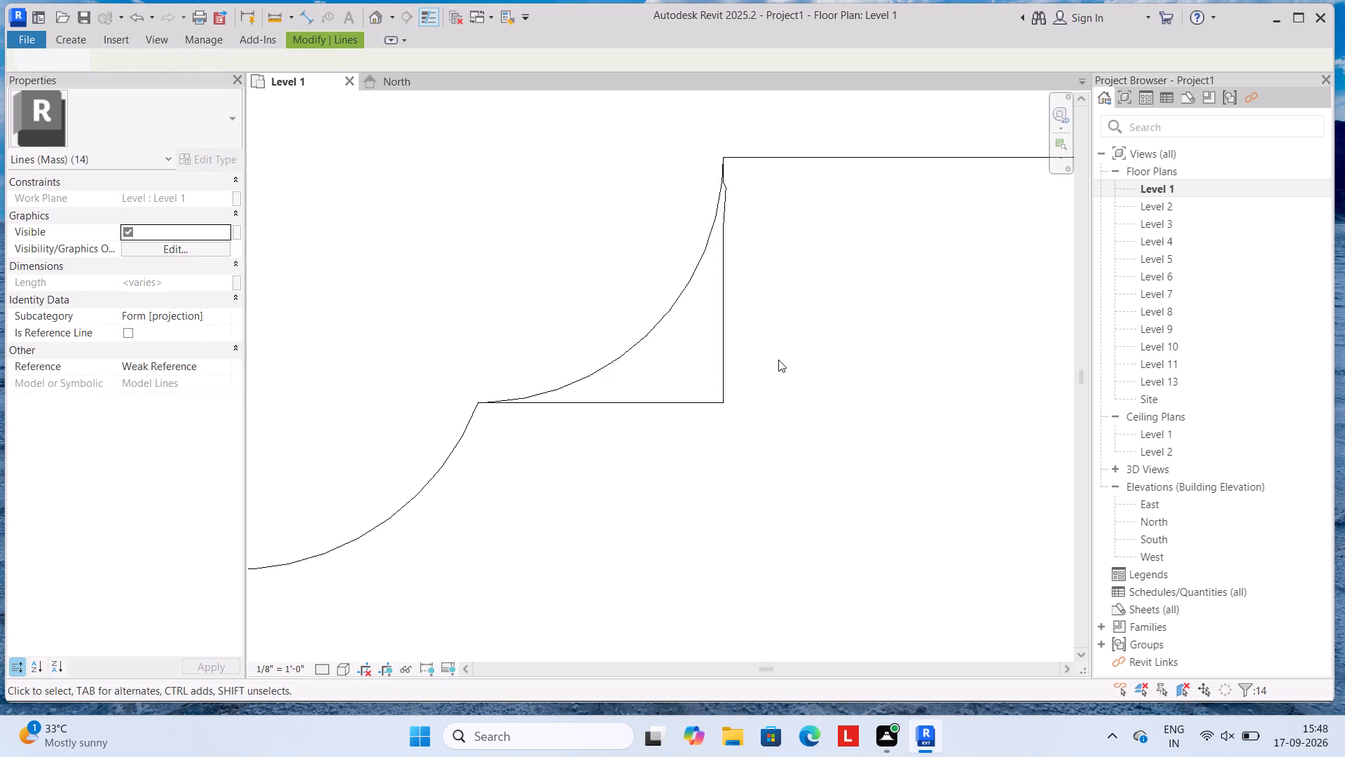
Delete the whole connected chain at the bay's right side, including the right arc and the leftover vertical and horizontal lines.
scroll(784, 343, down, 3)
scroll(728, 219, up, 9)
scroll(776, 272, up, 4)
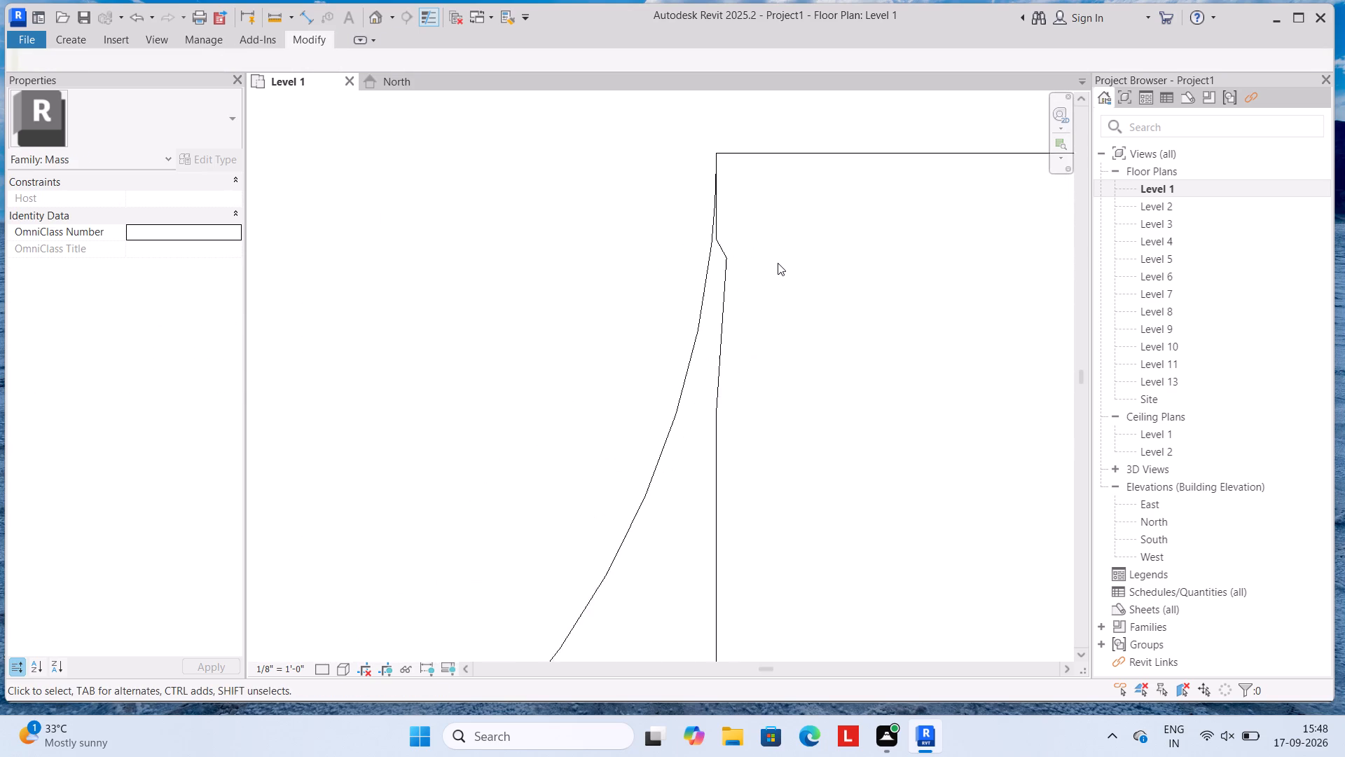
scroll(705, 217, up, 4)
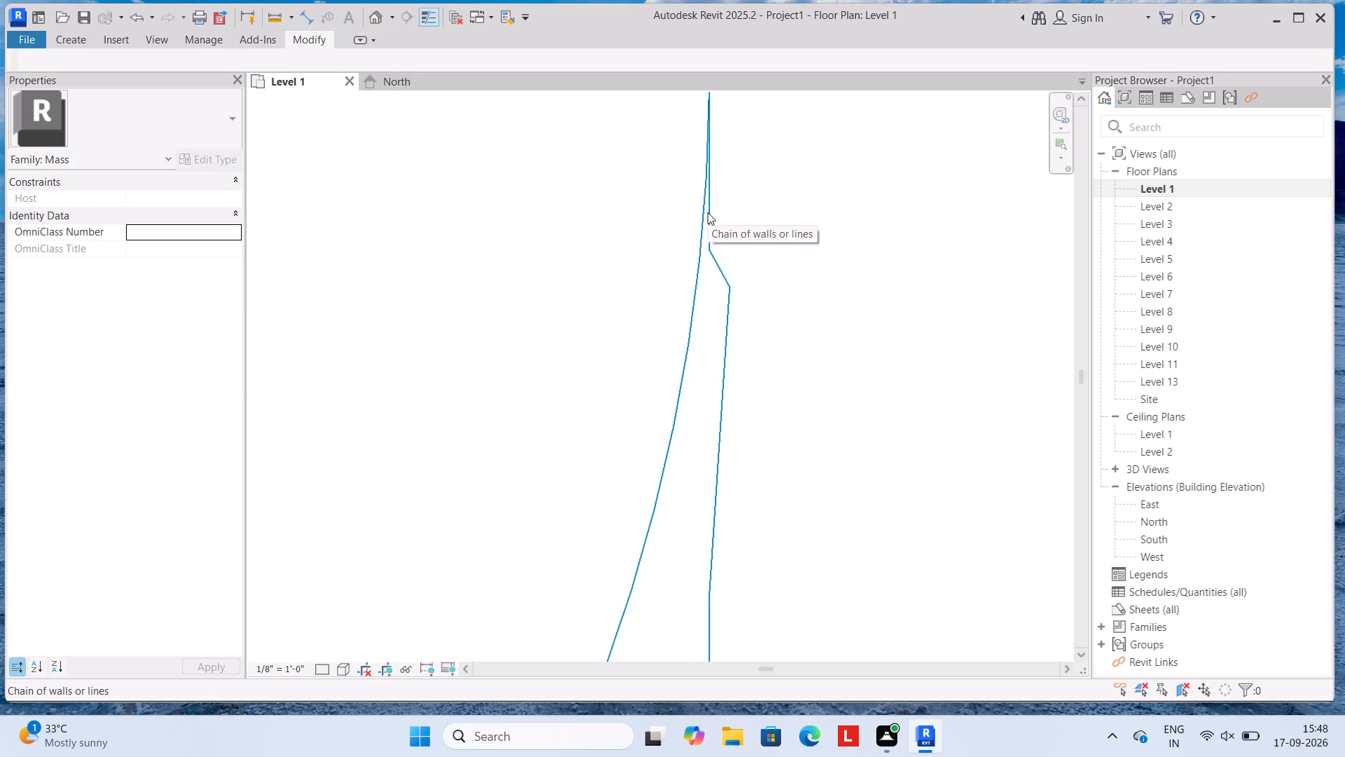
click(712, 249)
key(Delete)
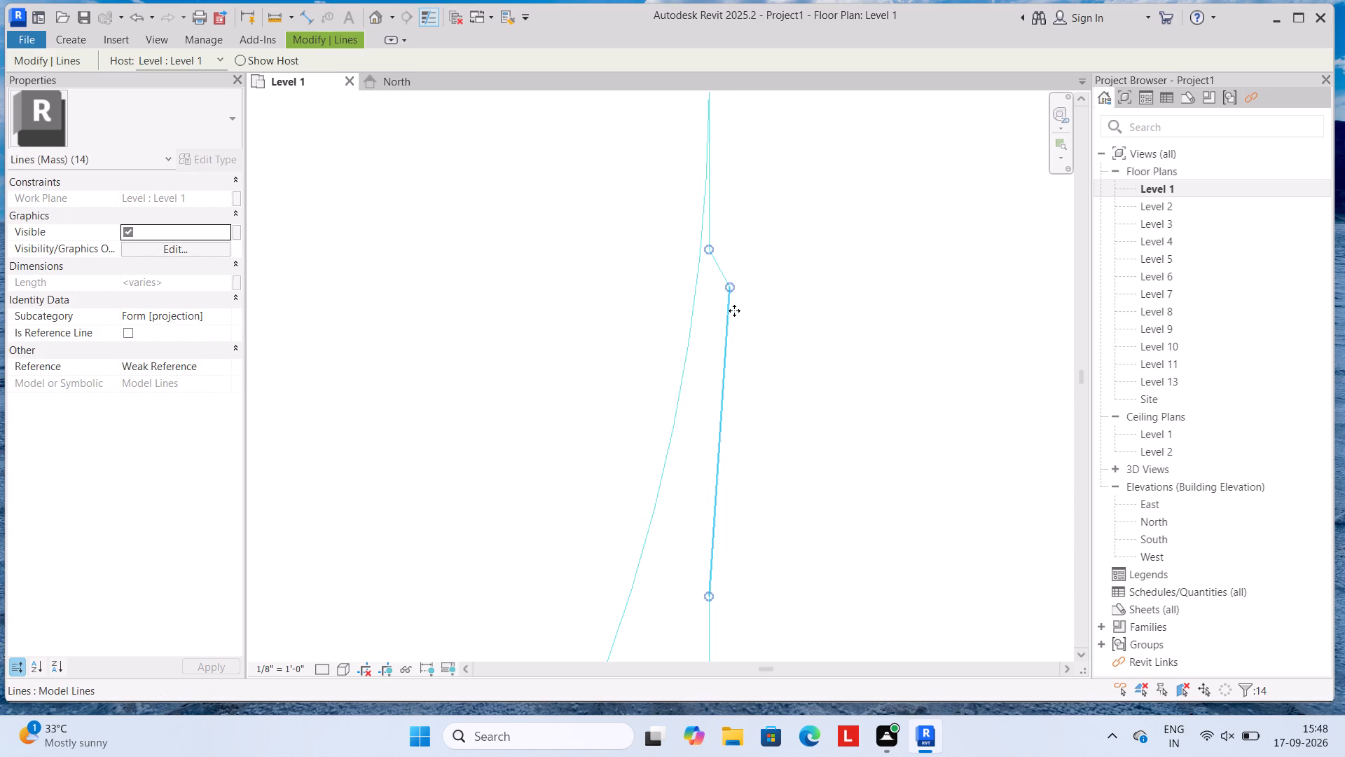
Draw a start-end-radius arc of 5' radius from the bottom arc's right end to the open end of the right horizontal wall line, bulging outward.
scroll(735, 341, down, 20)
scroll(735, 341, down, 1)
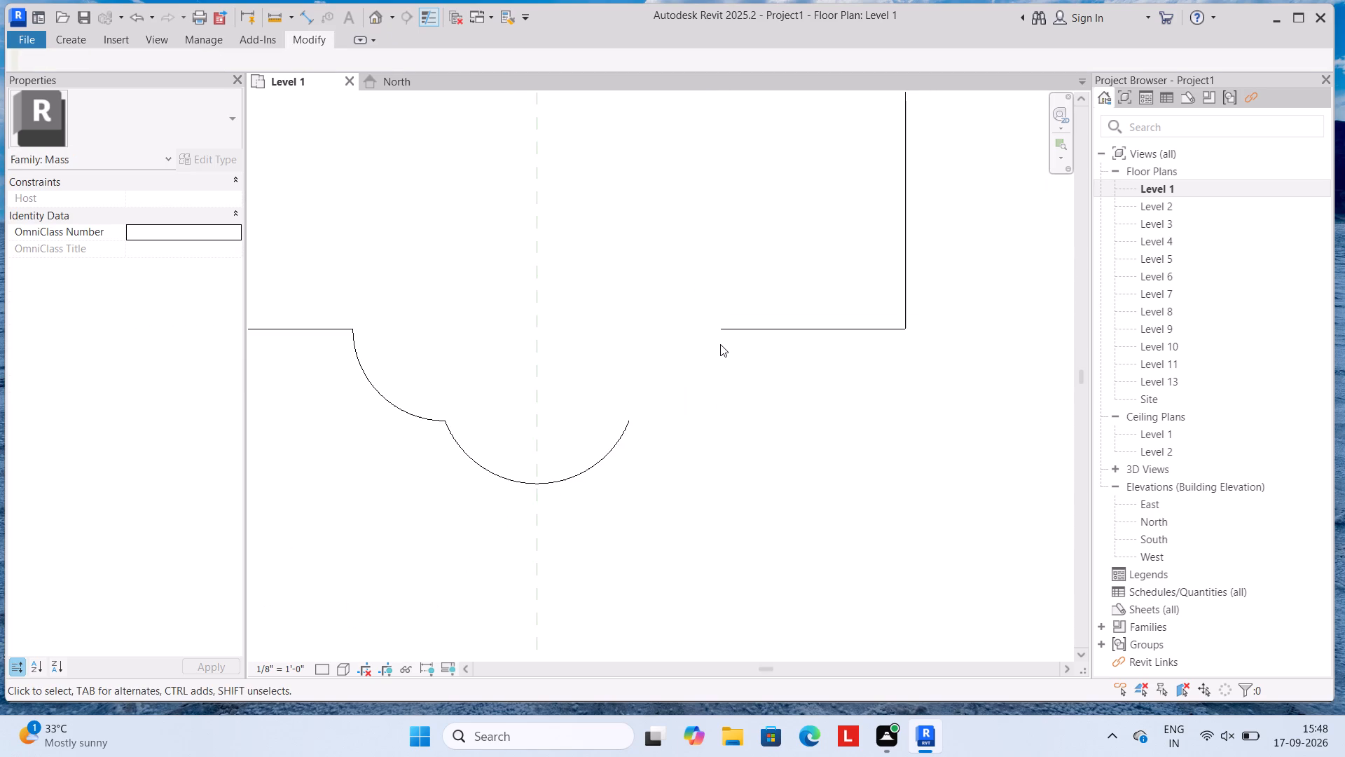
click(313, 39)
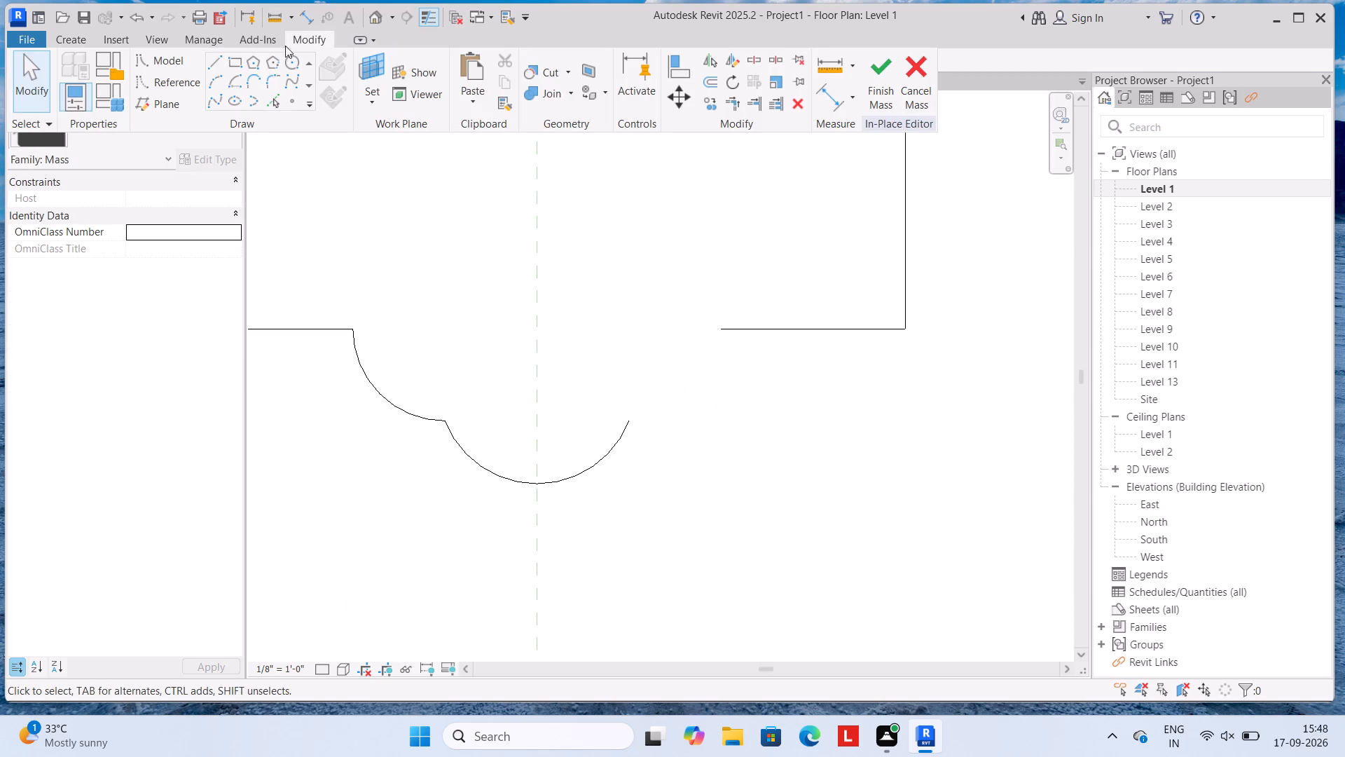
click(214, 75)
click(628, 421)
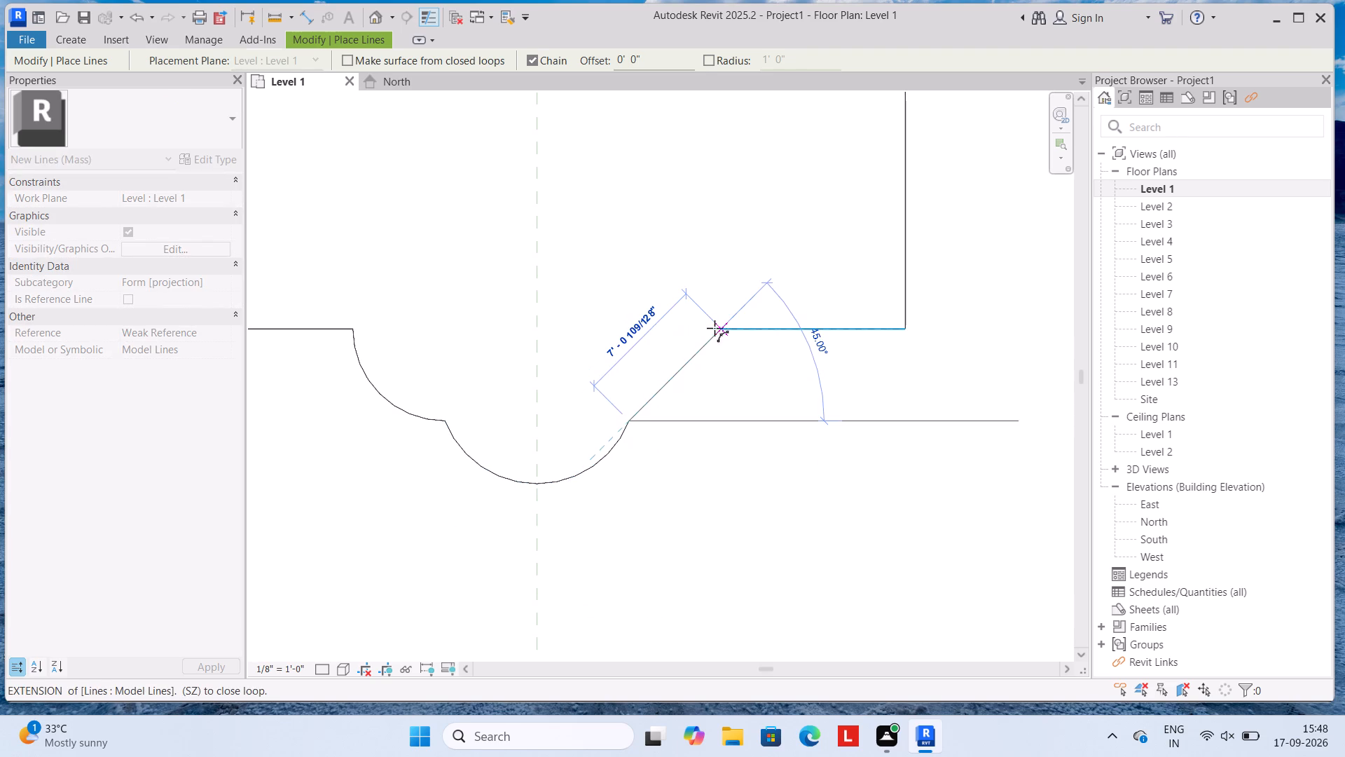
click(717, 327)
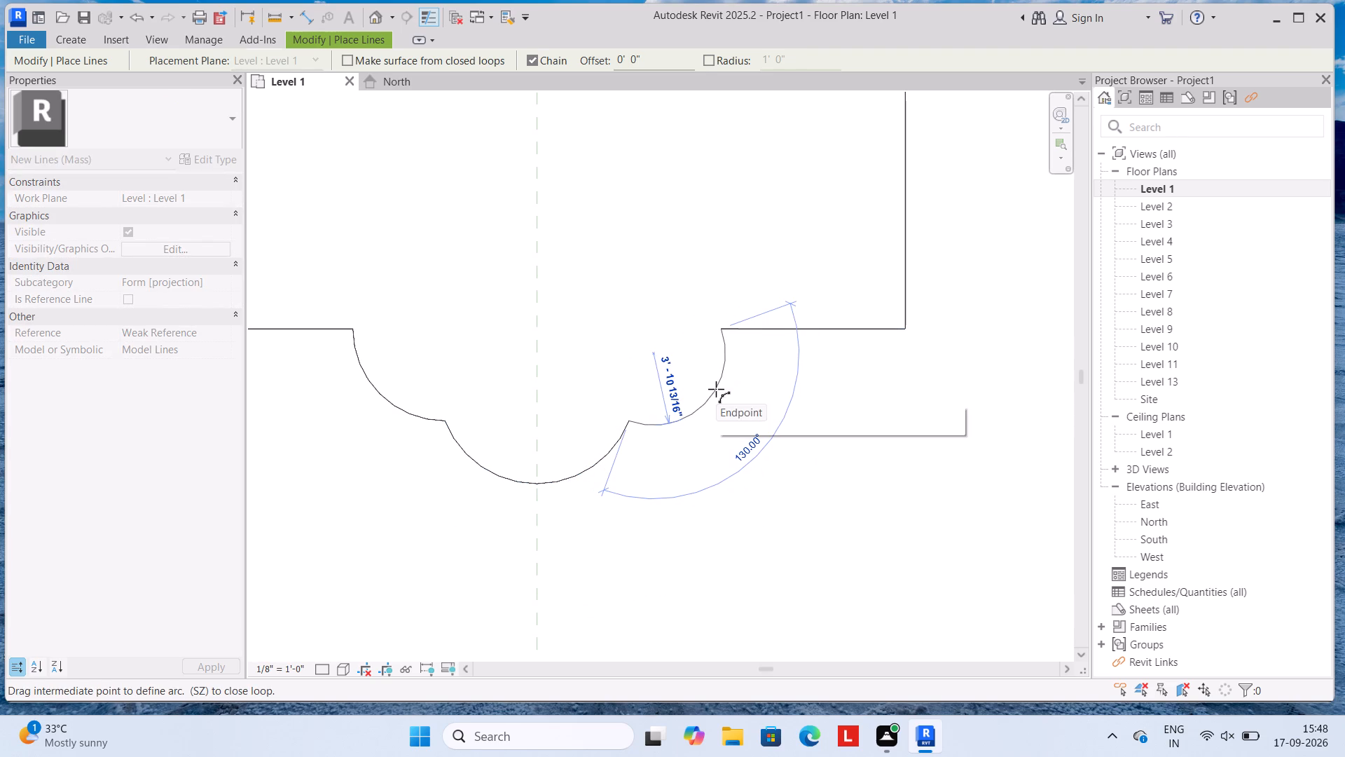
drag(715, 390, 703, 416)
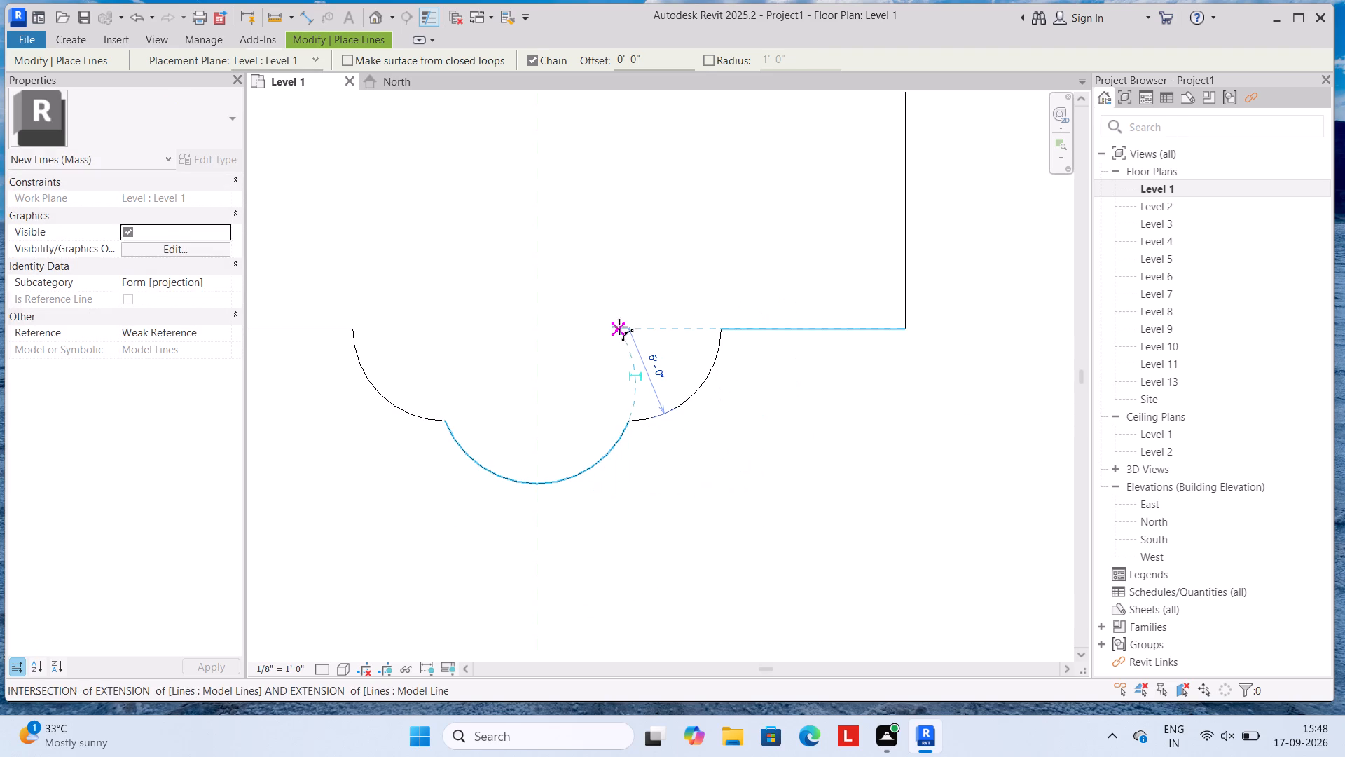
key(Escape)
scroll(640, 451, down, 4)
key(Escape)
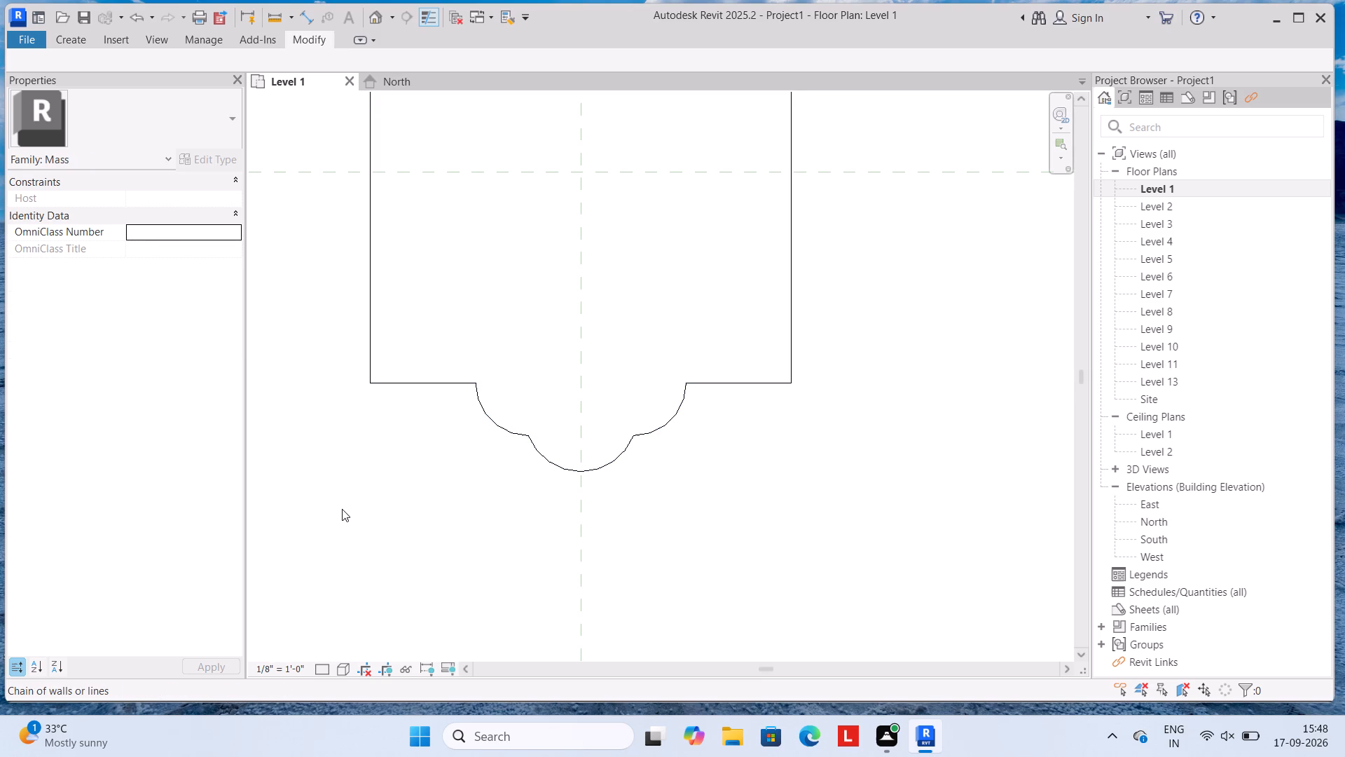
Examine the full mass outline to check that its lines and arcs form one continuous closed chain.
scroll(341, 510, down, 2)
scroll(520, 517, down, 1)
middle_drag(513, 533, 495, 561)
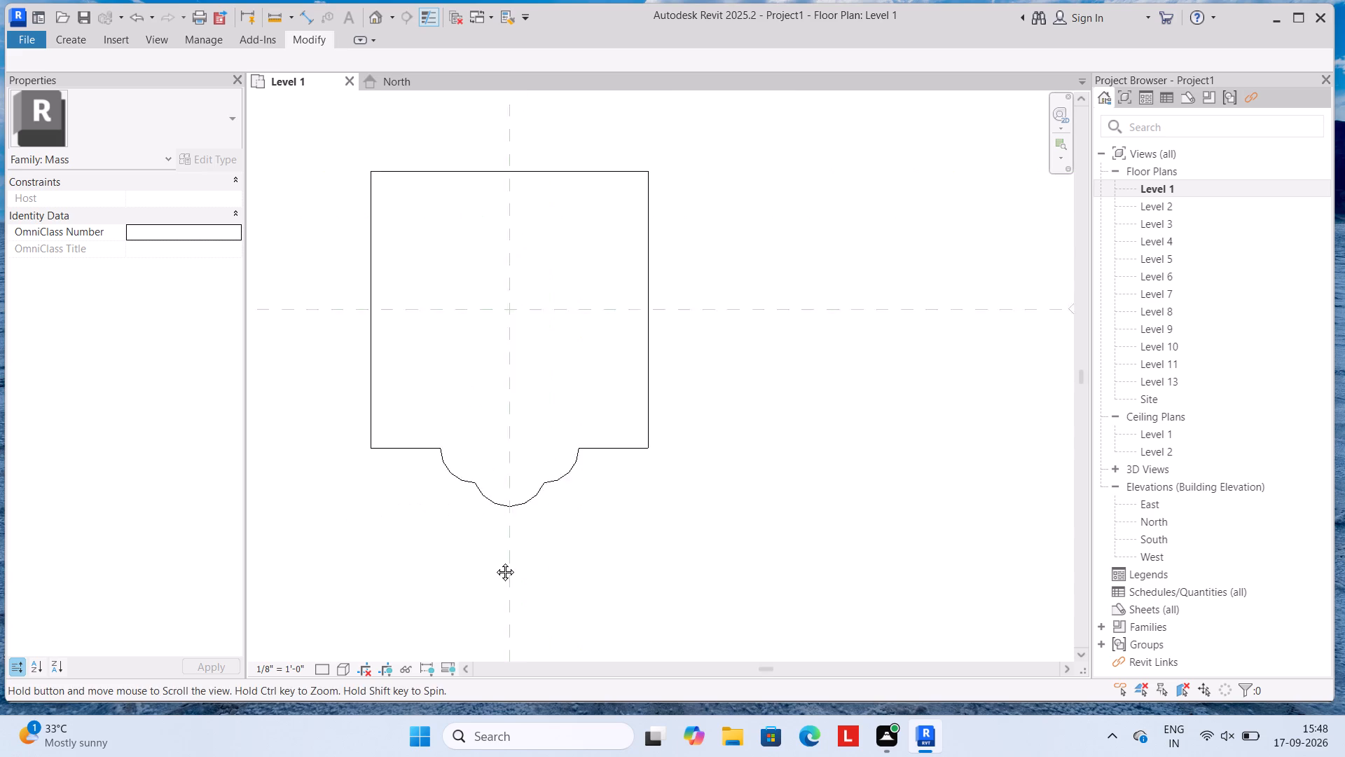
middle_drag(495, 561, 445, 593)
scroll(455, 569, down, 2)
middle_drag(426, 536, 451, 520)
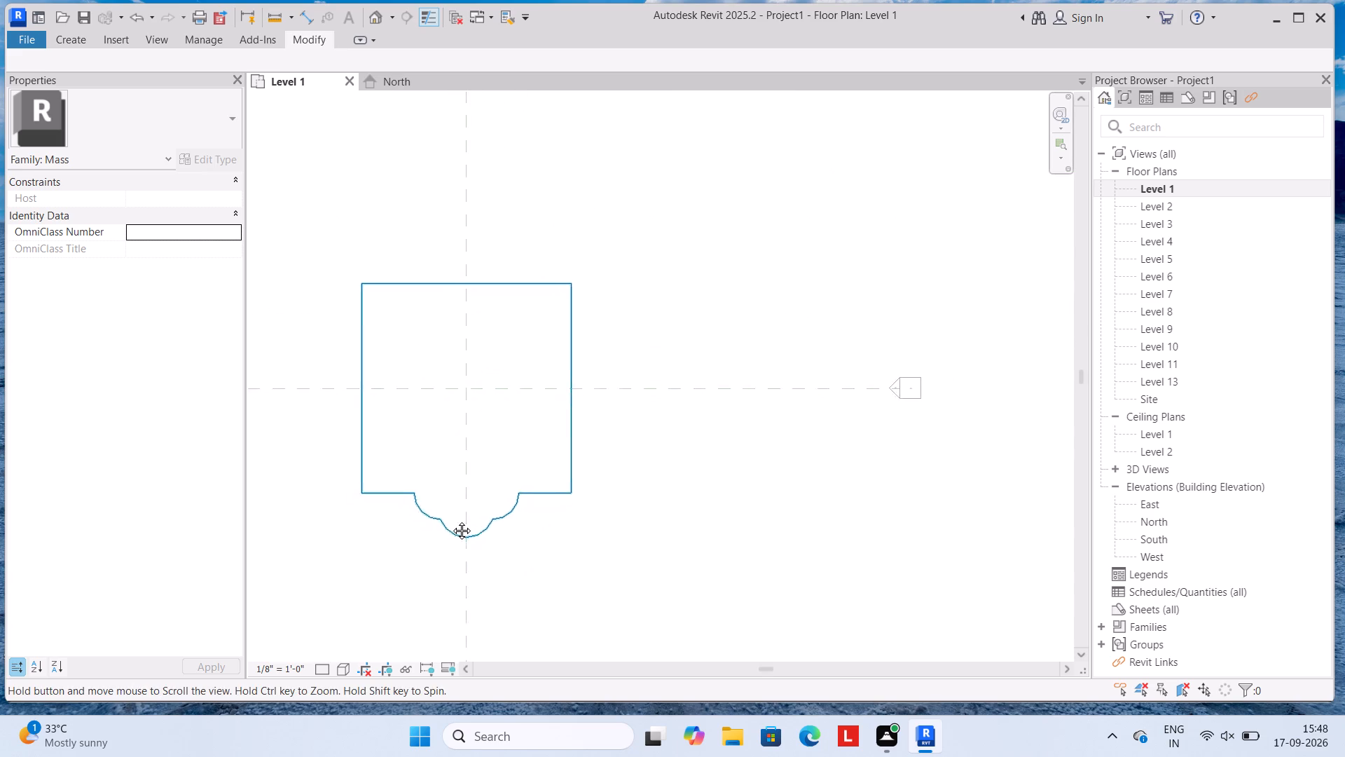
middle_drag(451, 520, 470, 507)
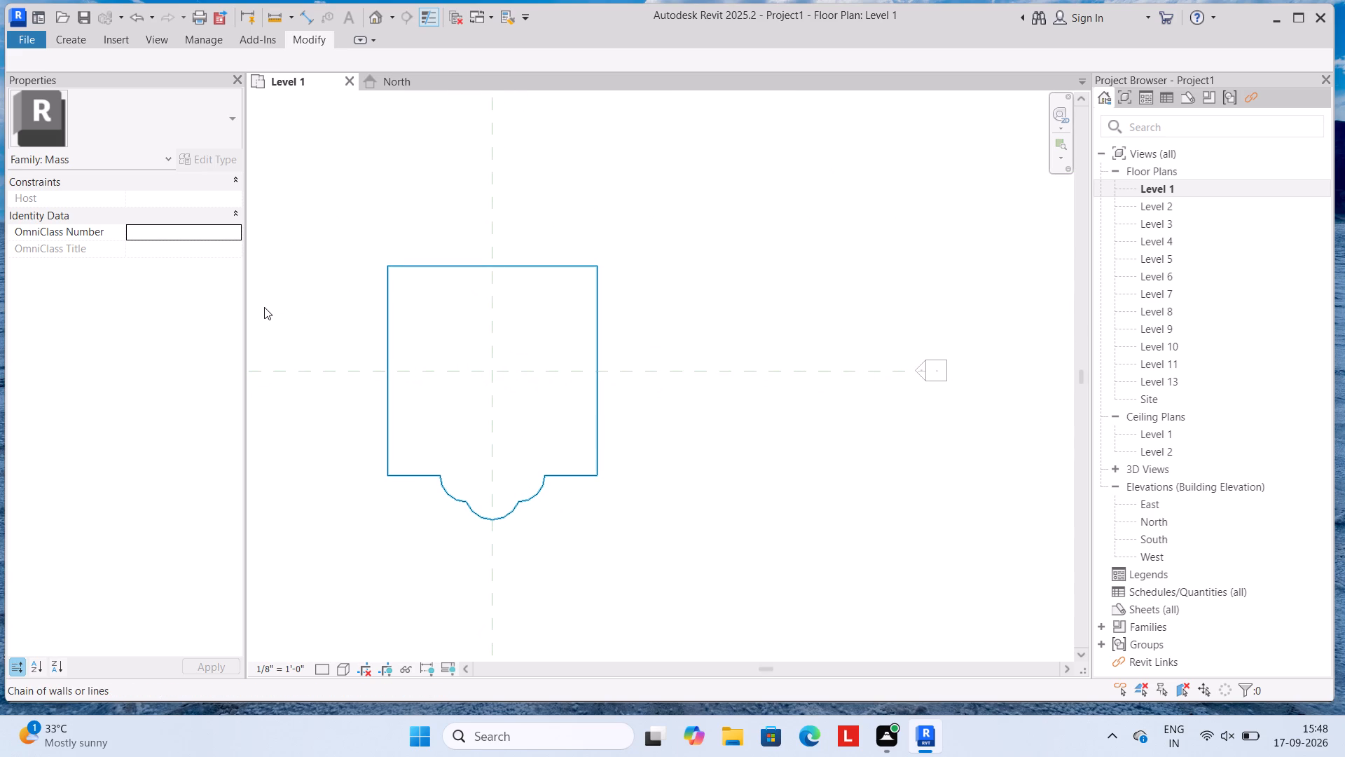
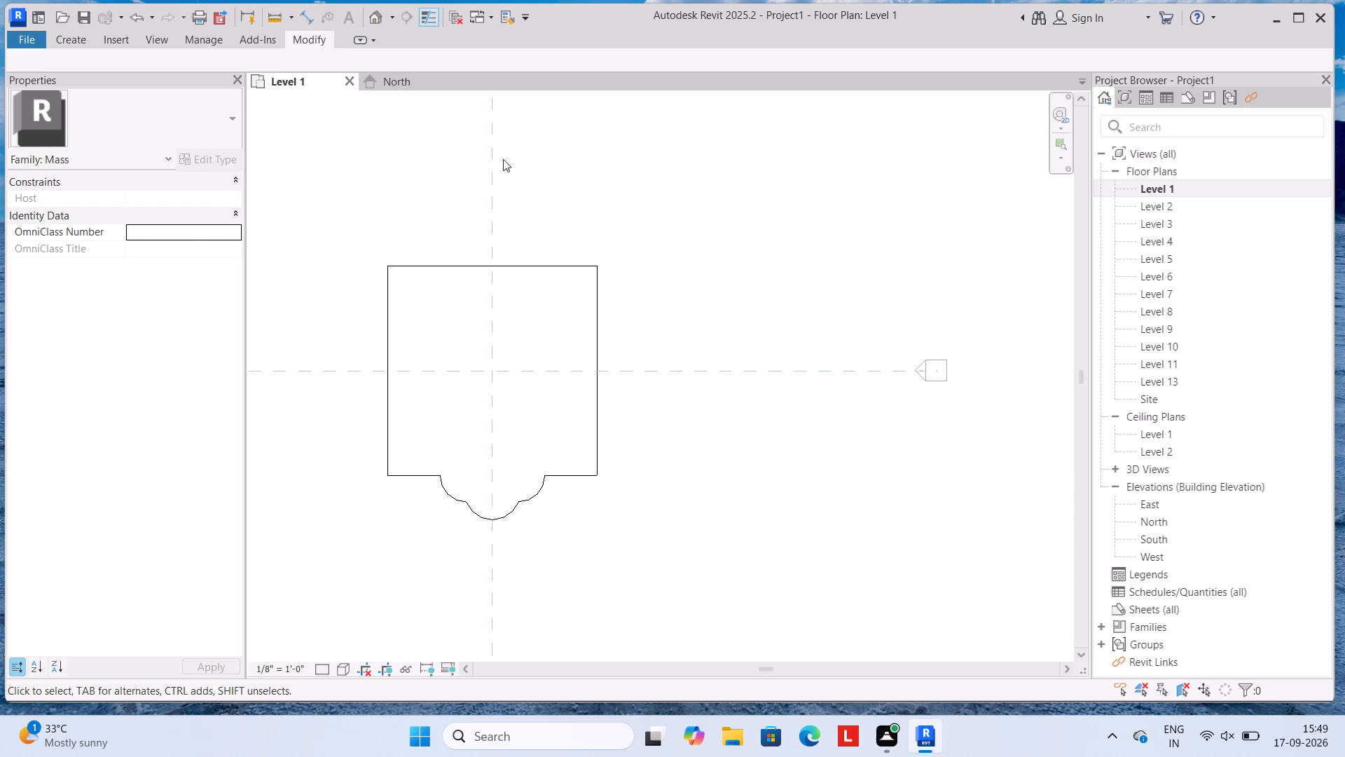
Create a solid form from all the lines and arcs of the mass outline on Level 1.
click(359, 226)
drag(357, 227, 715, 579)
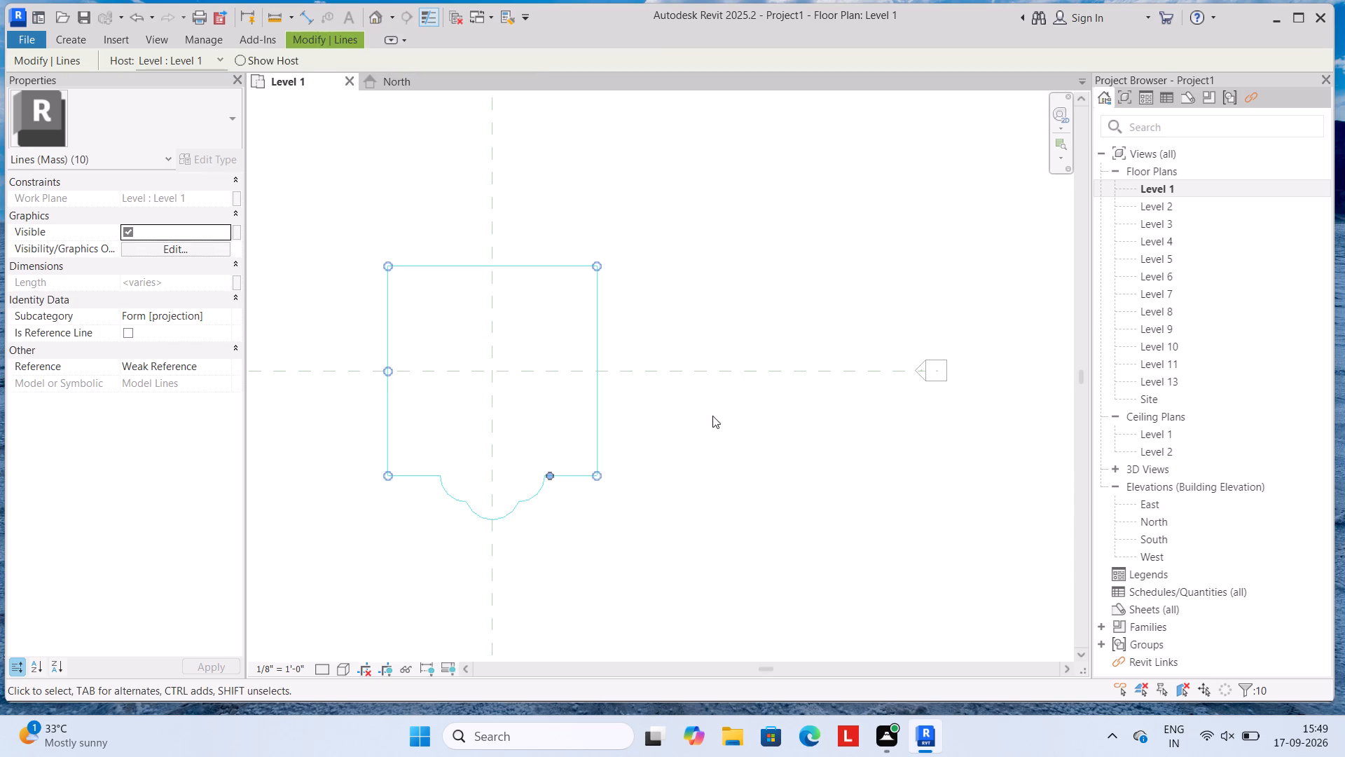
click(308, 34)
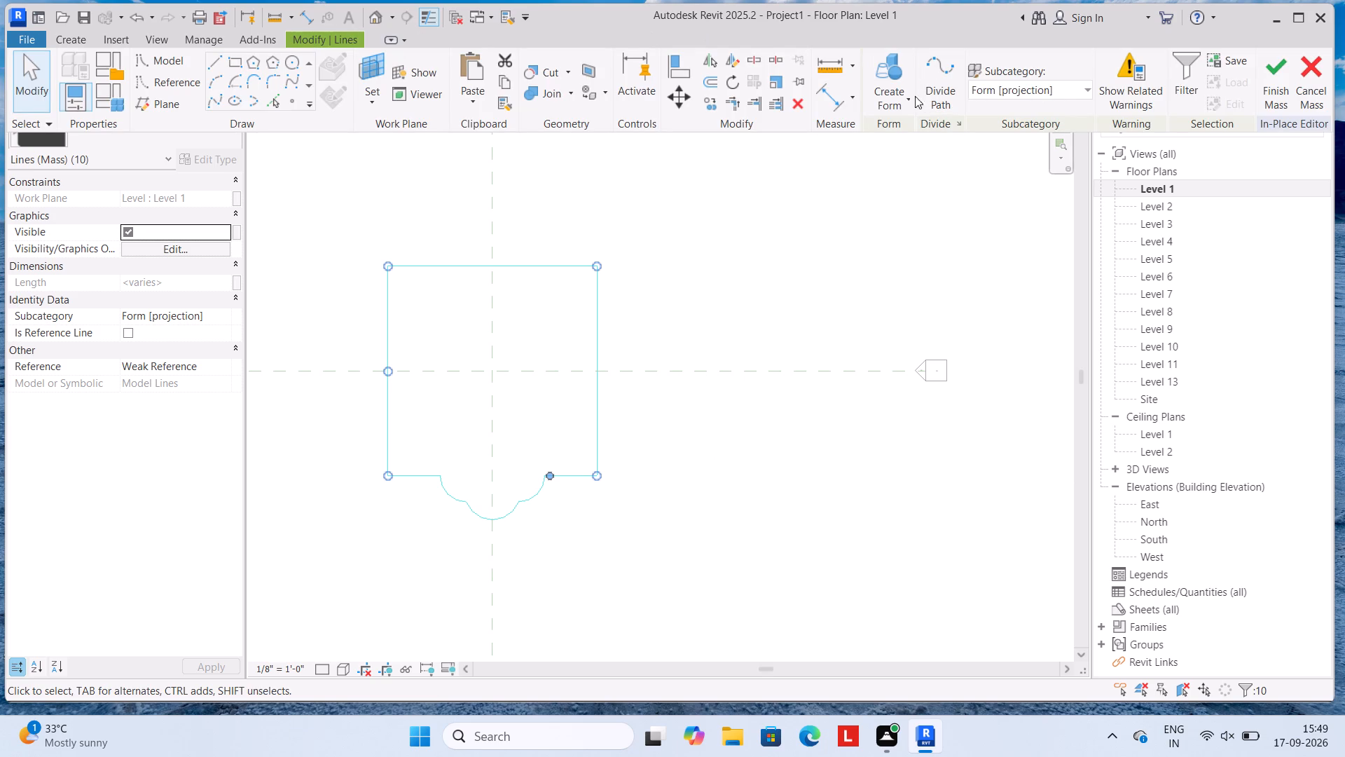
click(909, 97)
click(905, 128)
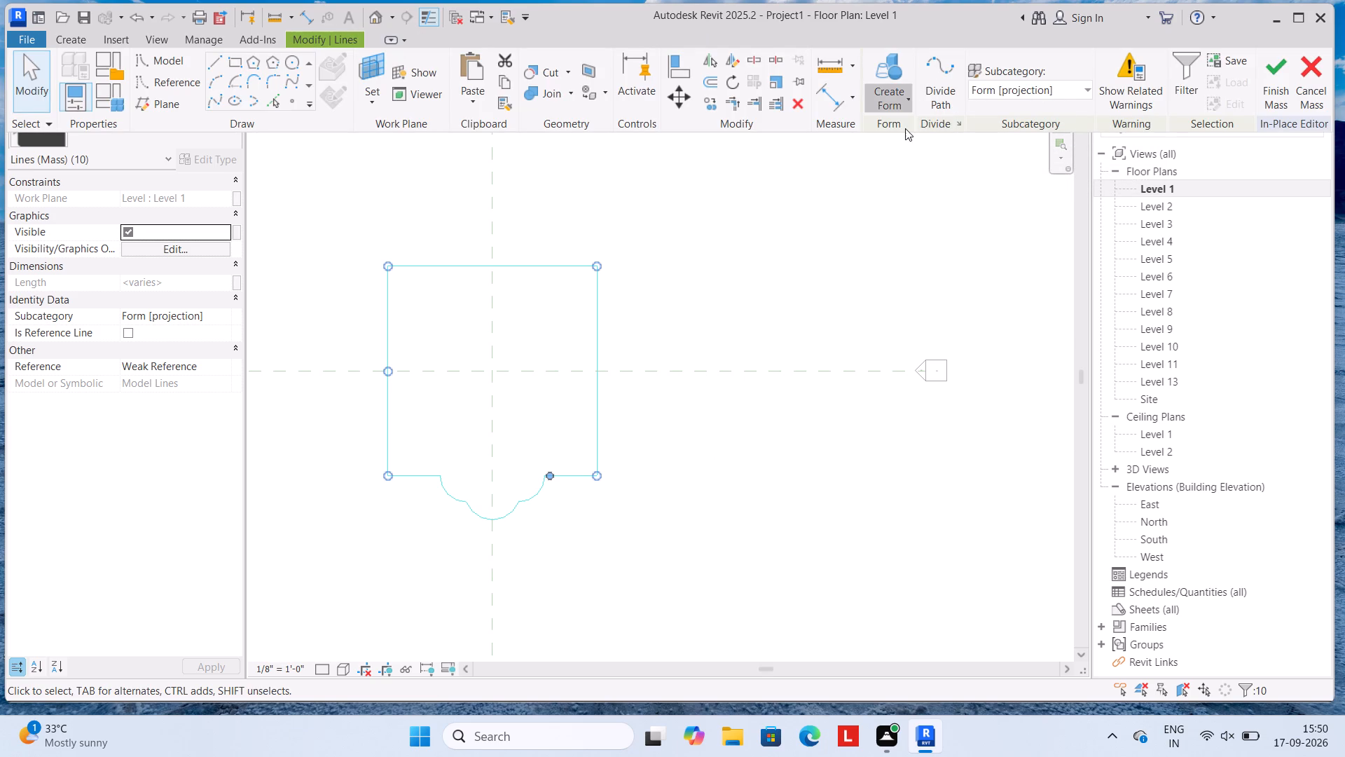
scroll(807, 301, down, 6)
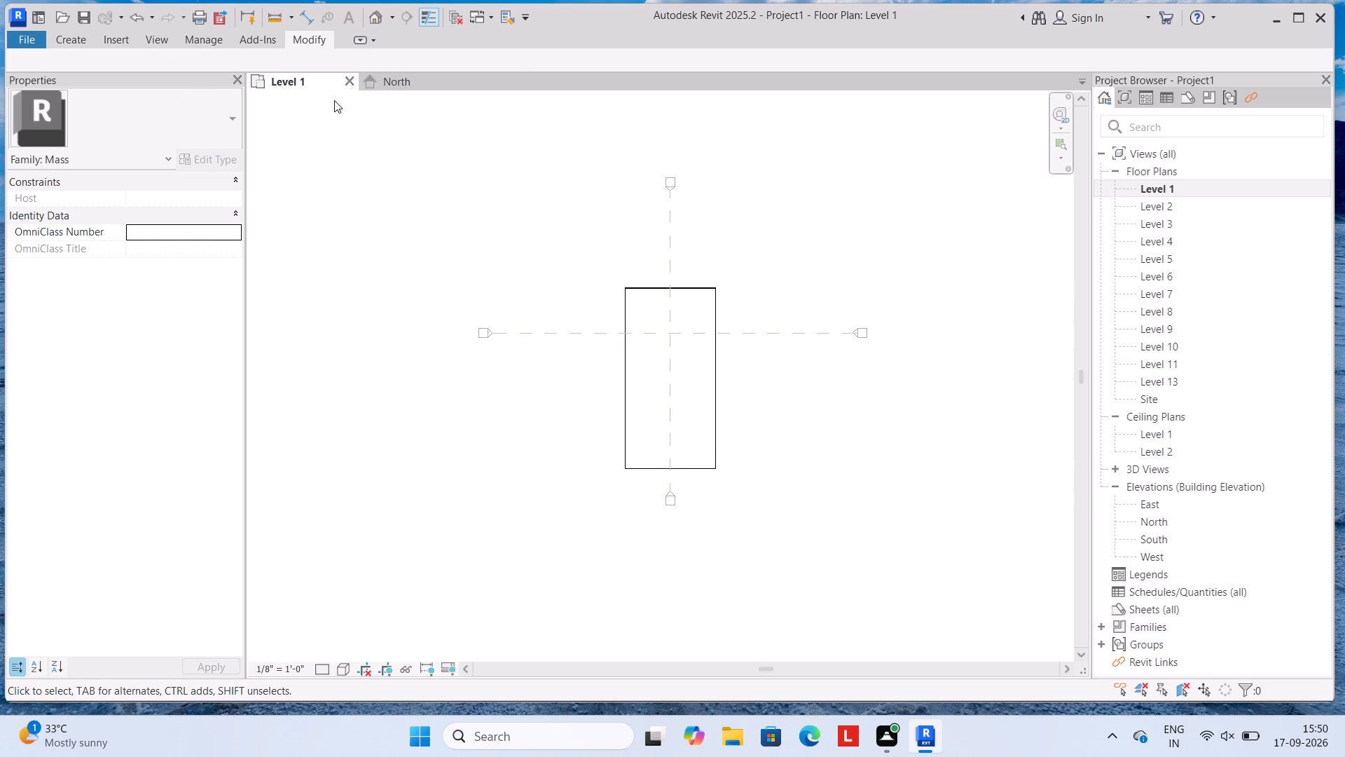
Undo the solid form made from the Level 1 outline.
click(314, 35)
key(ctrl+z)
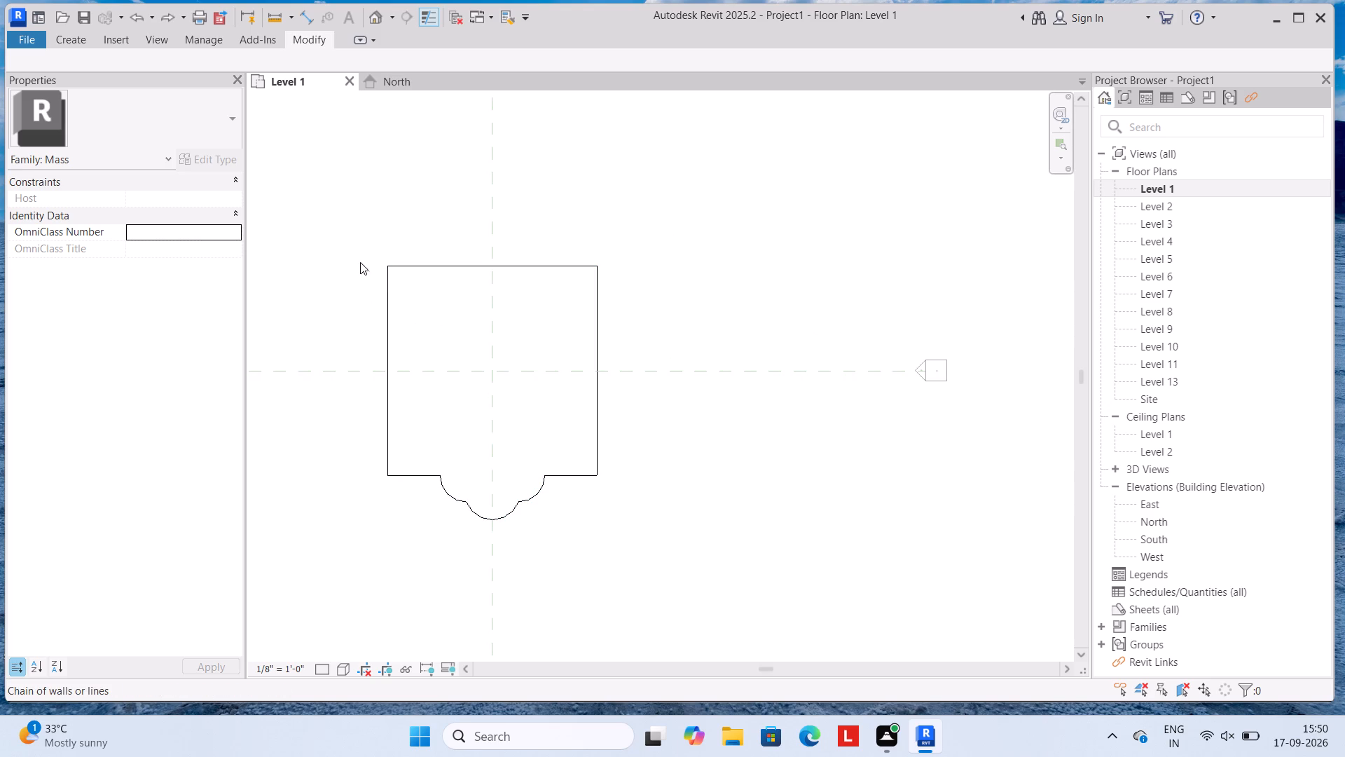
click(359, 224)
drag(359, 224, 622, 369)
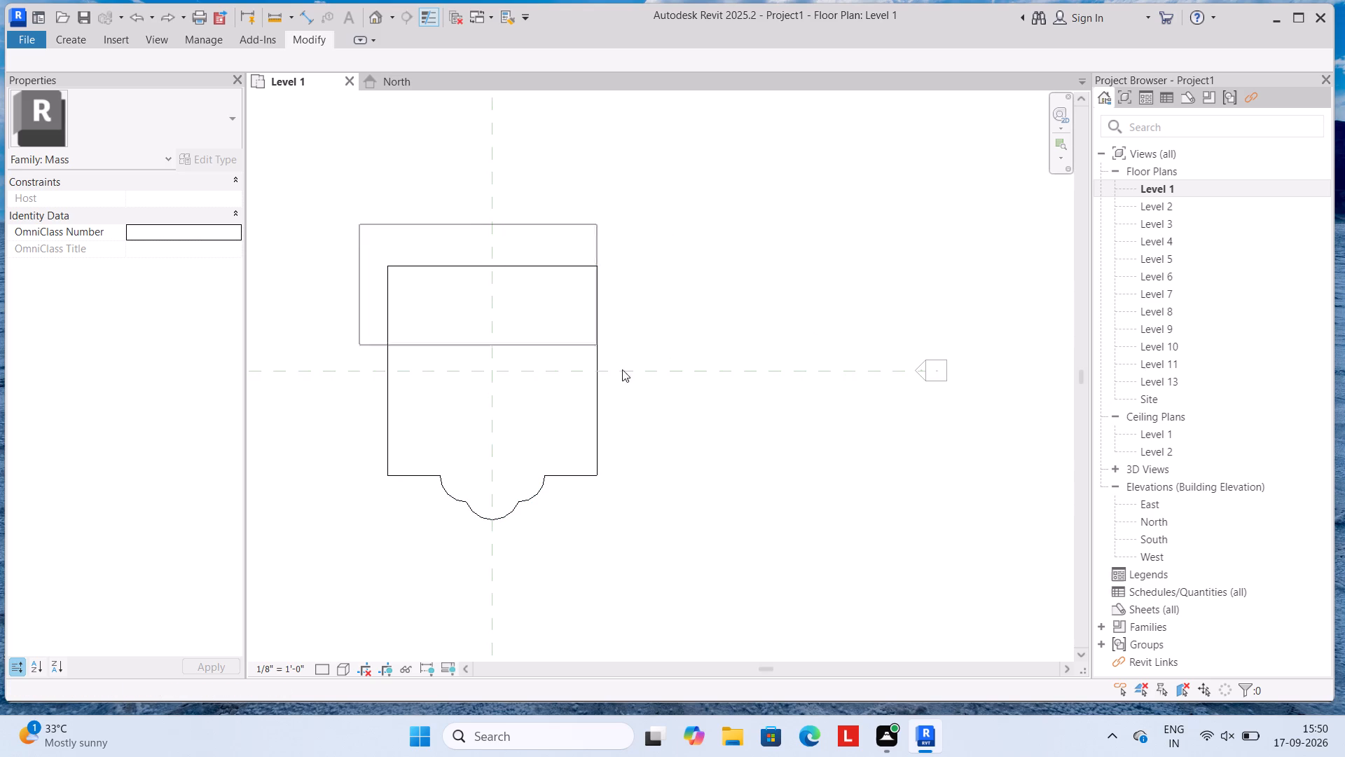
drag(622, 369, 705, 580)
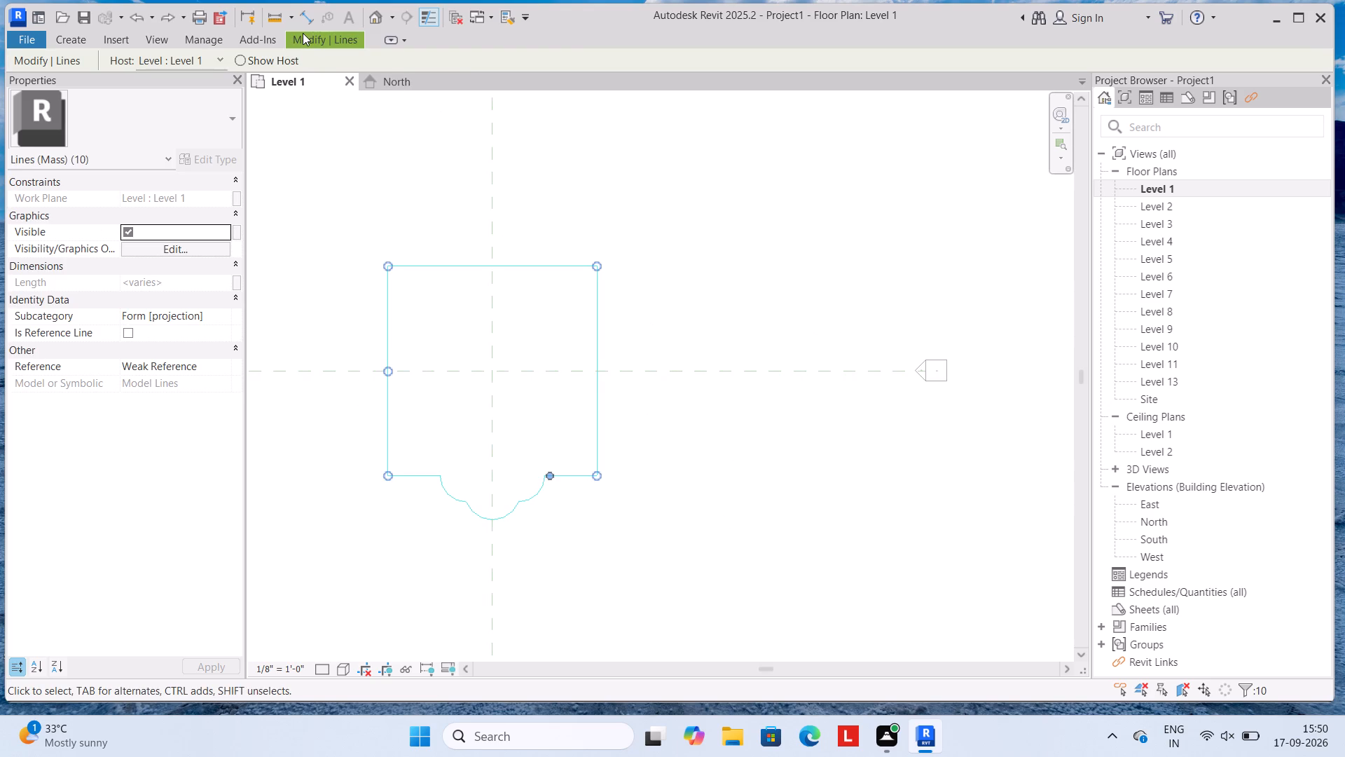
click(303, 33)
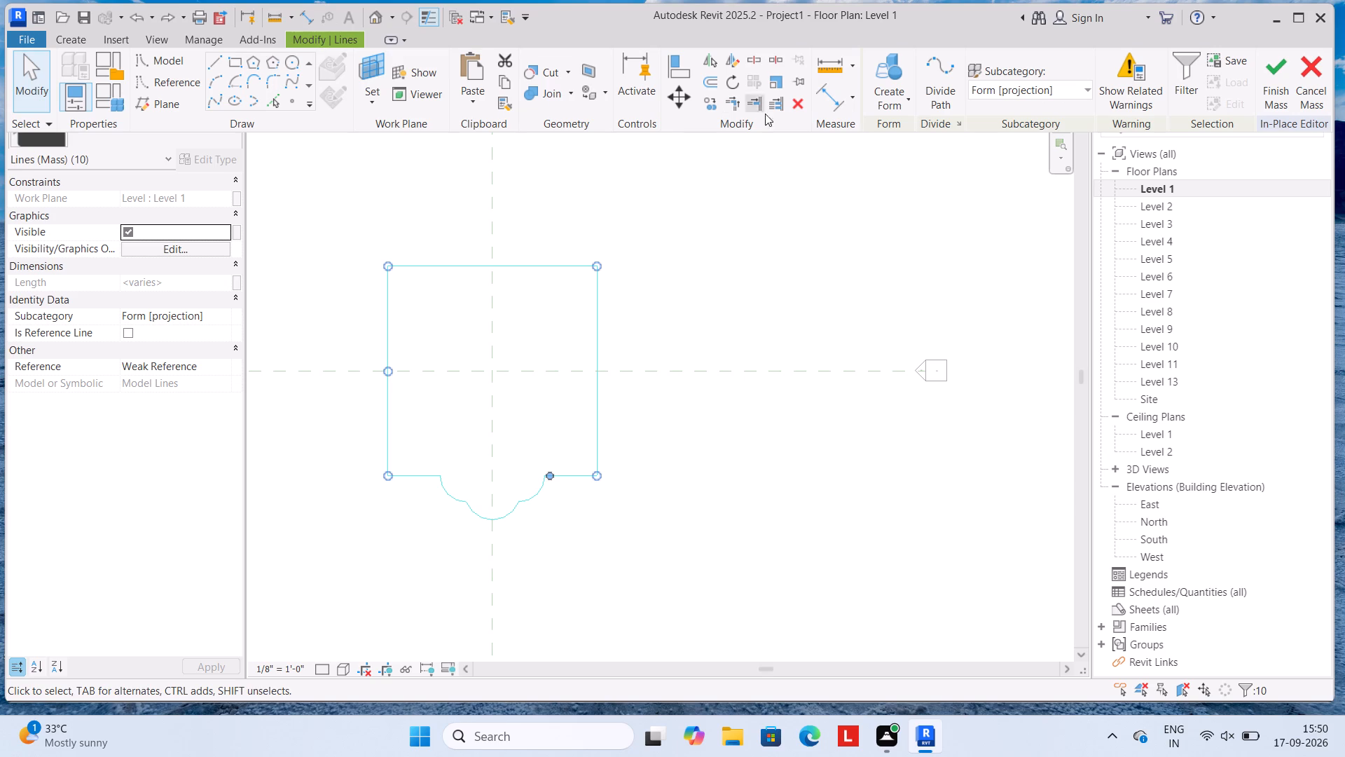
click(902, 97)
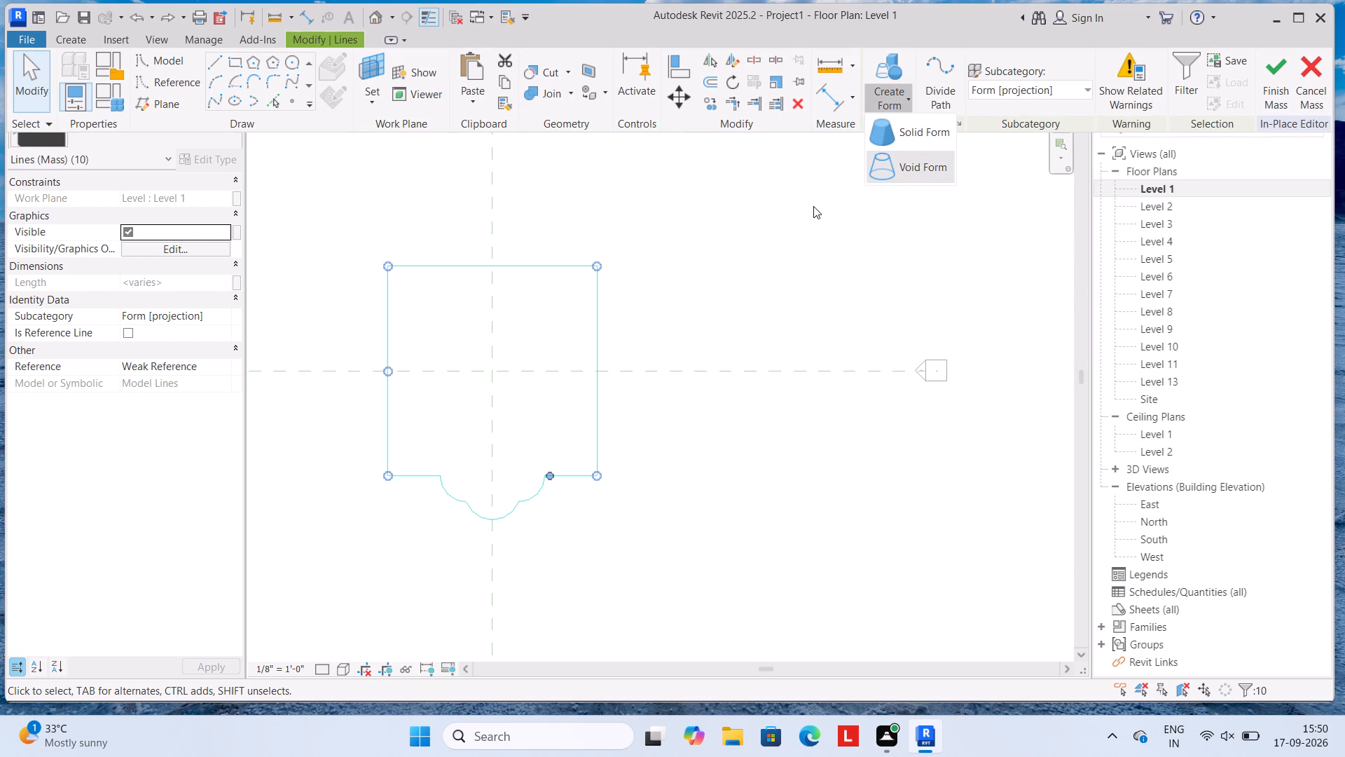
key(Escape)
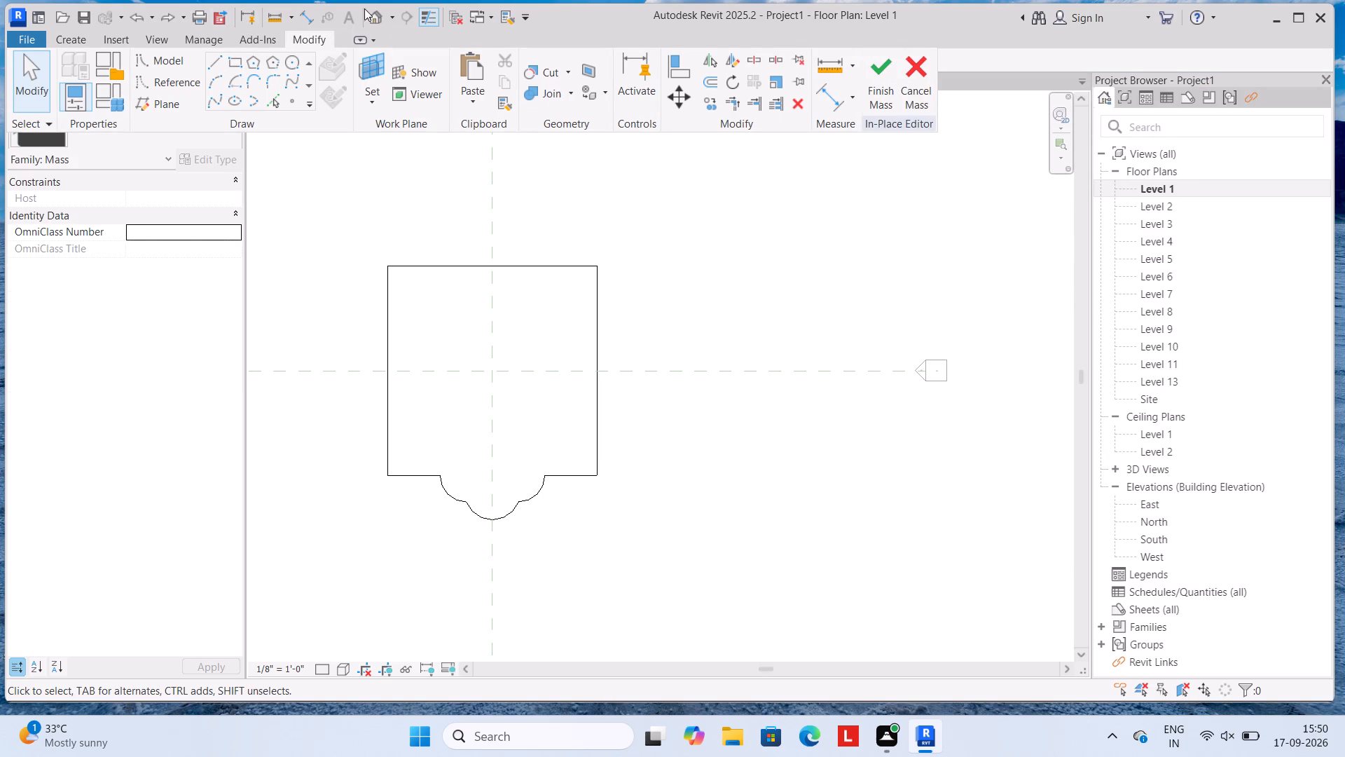
Copy the whole Level 1 outline chain to the clipboard from the default 3D view.
click(377, 16)
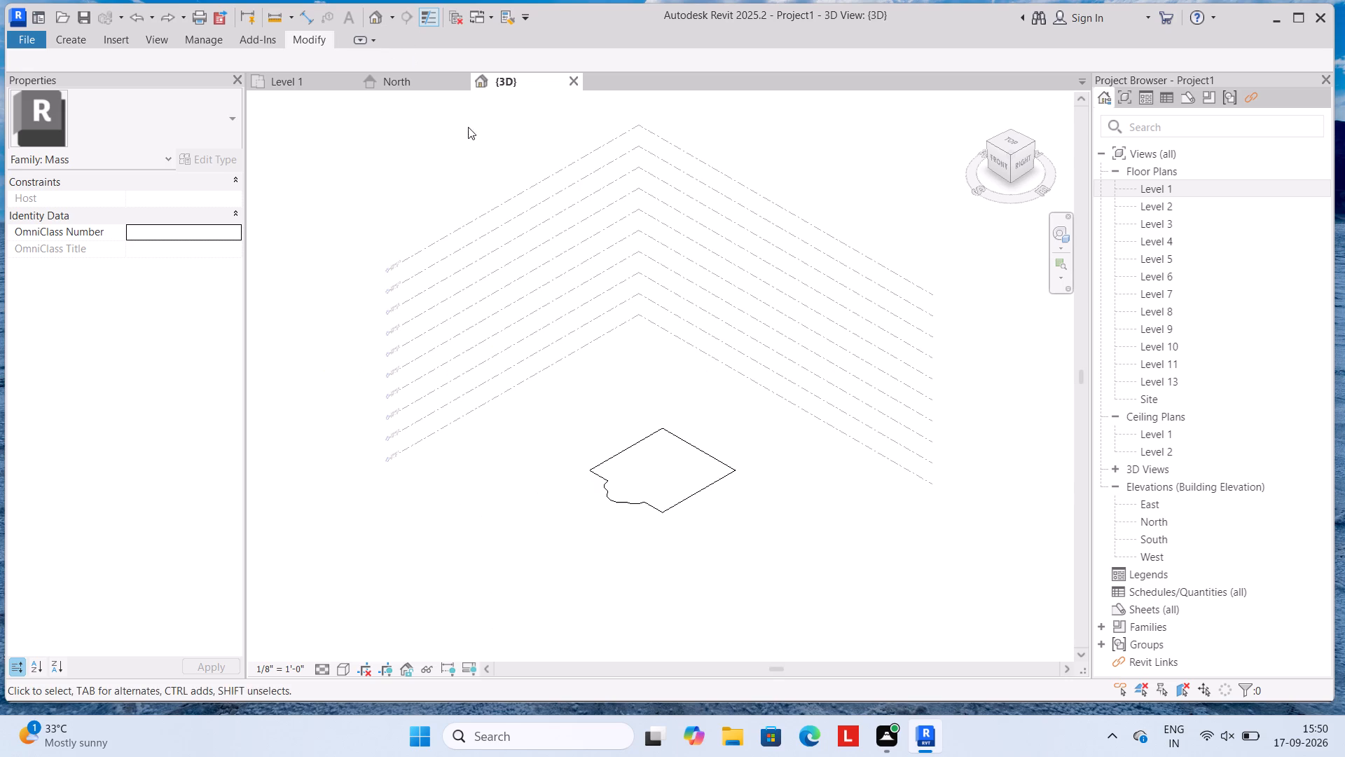
click(614, 498)
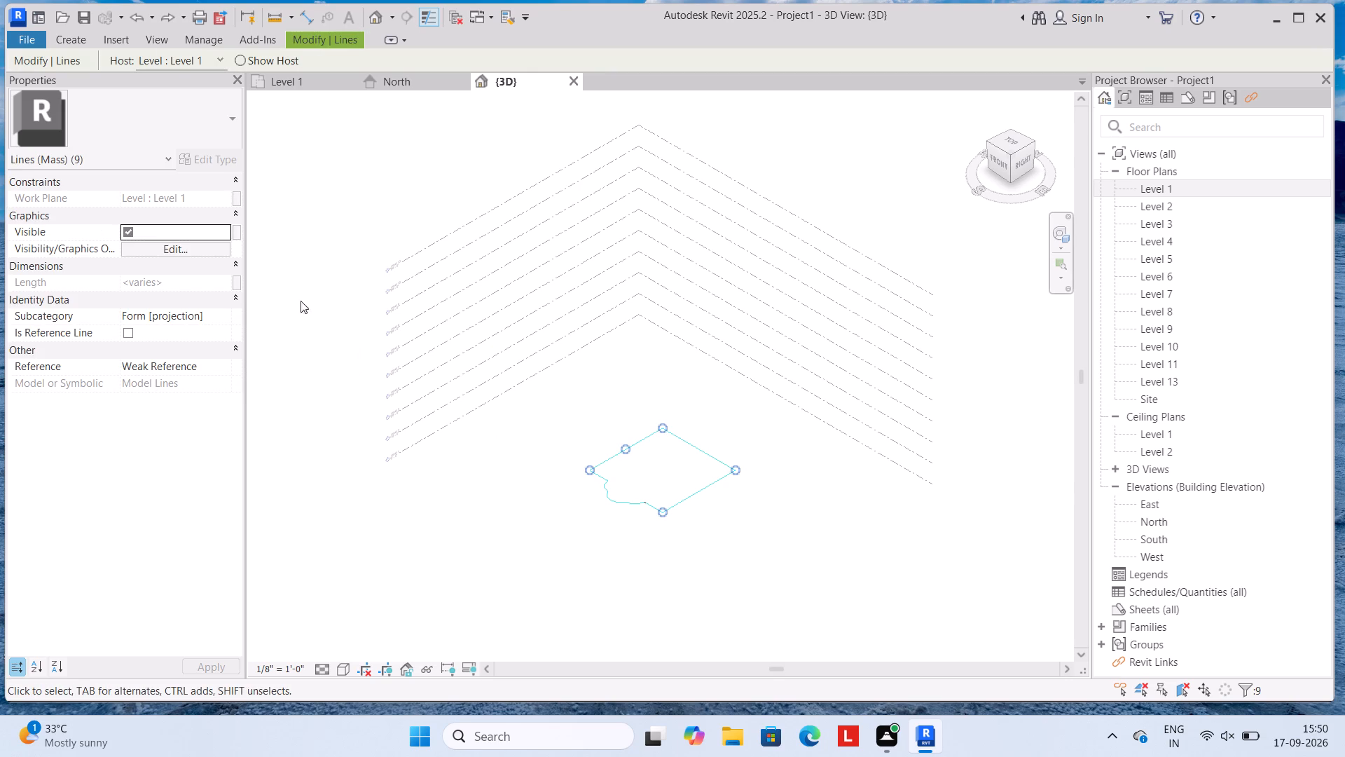
click(73, 39)
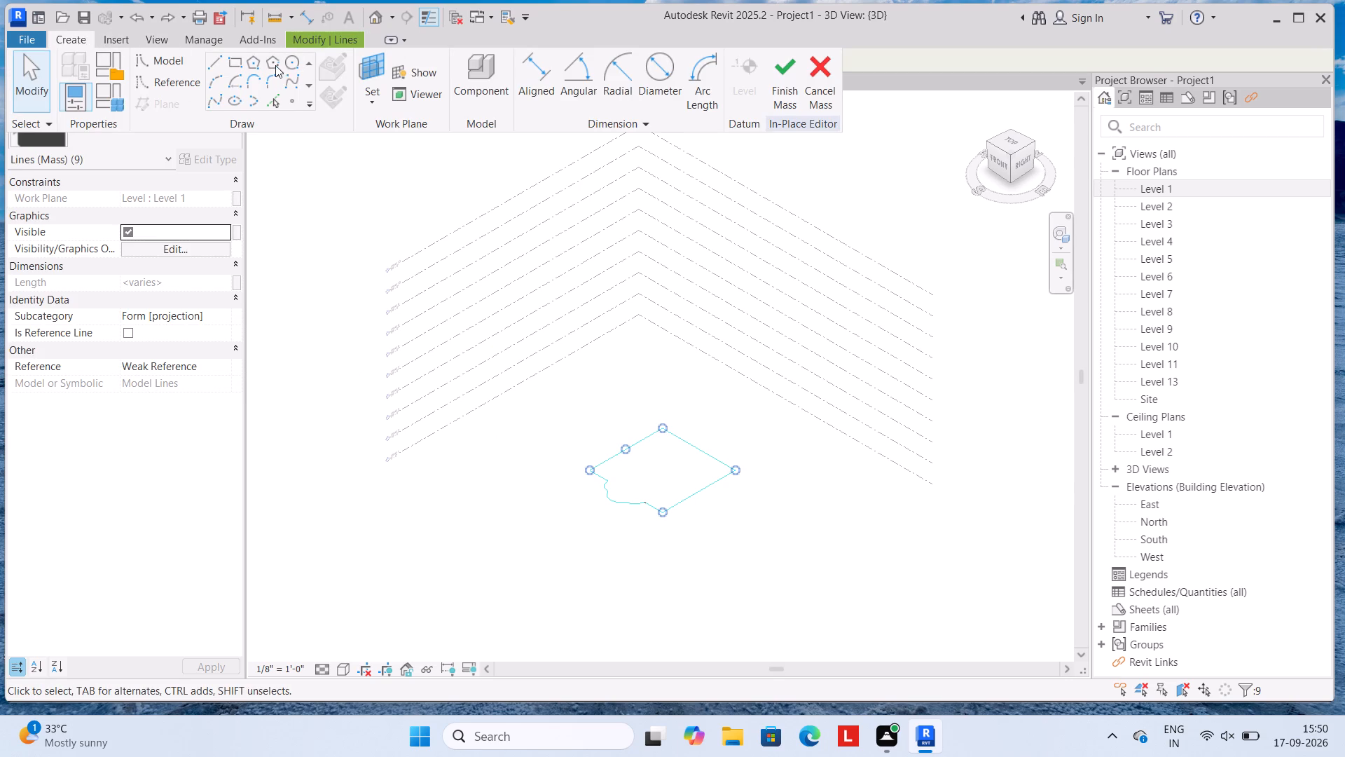
click(117, 39)
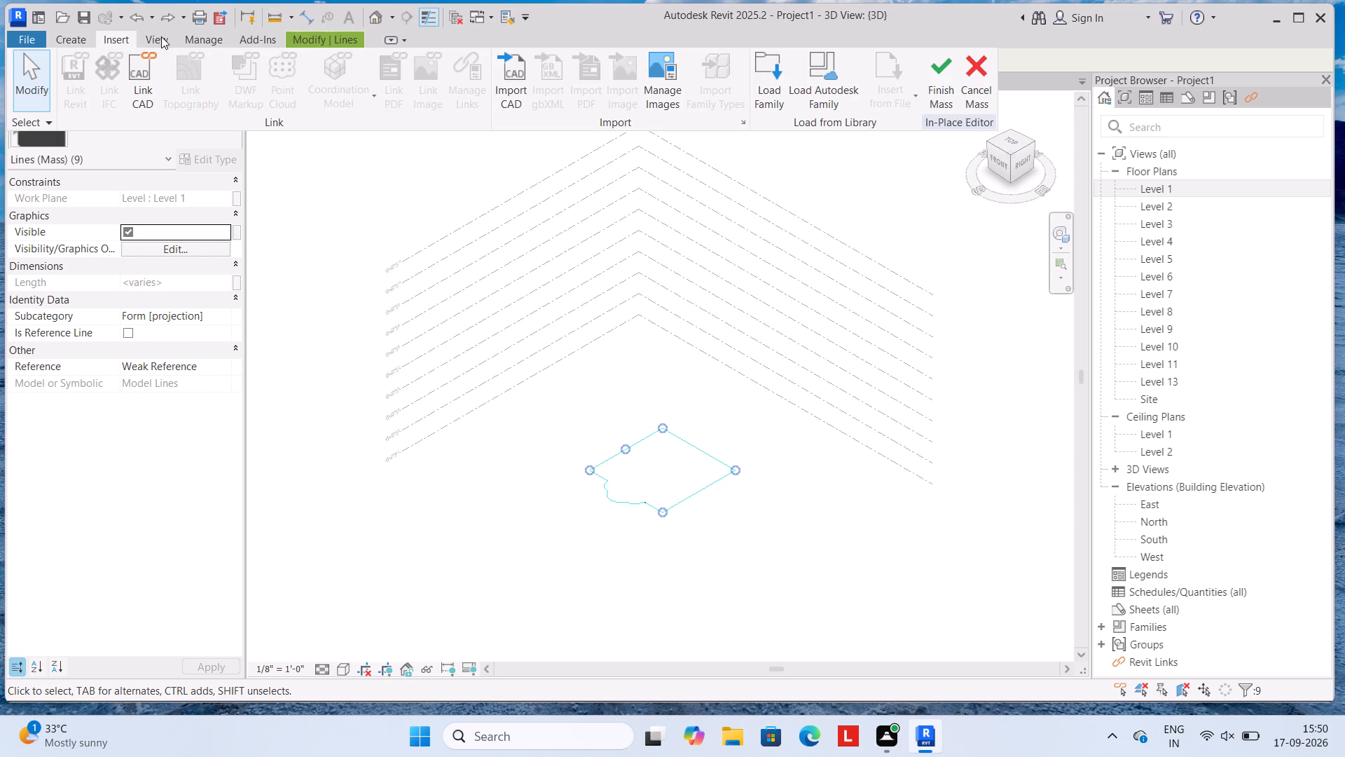
click(161, 36)
click(299, 40)
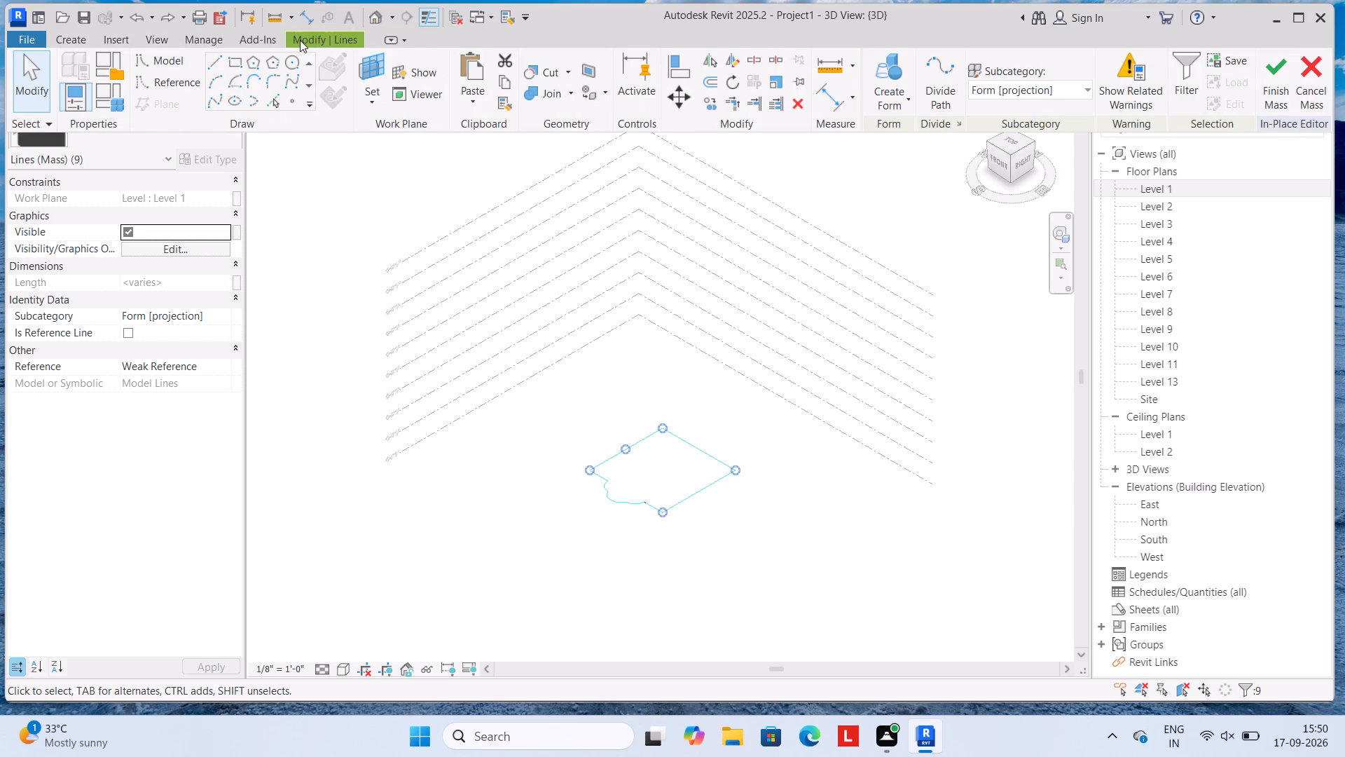
click(506, 81)
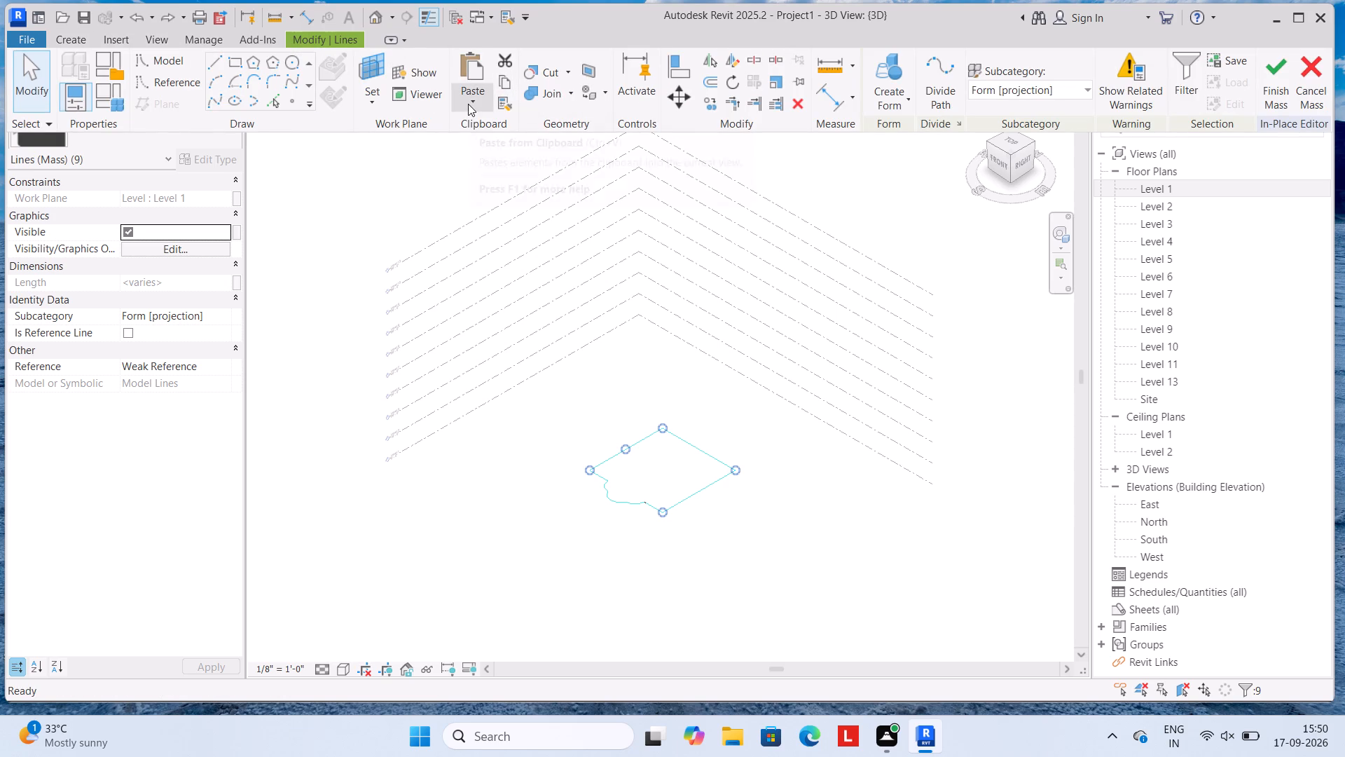
Paste the copied outline aligned to Levels 1, 3, 4, 6, 7, 8 and 9.
click(468, 104)
click(488, 163)
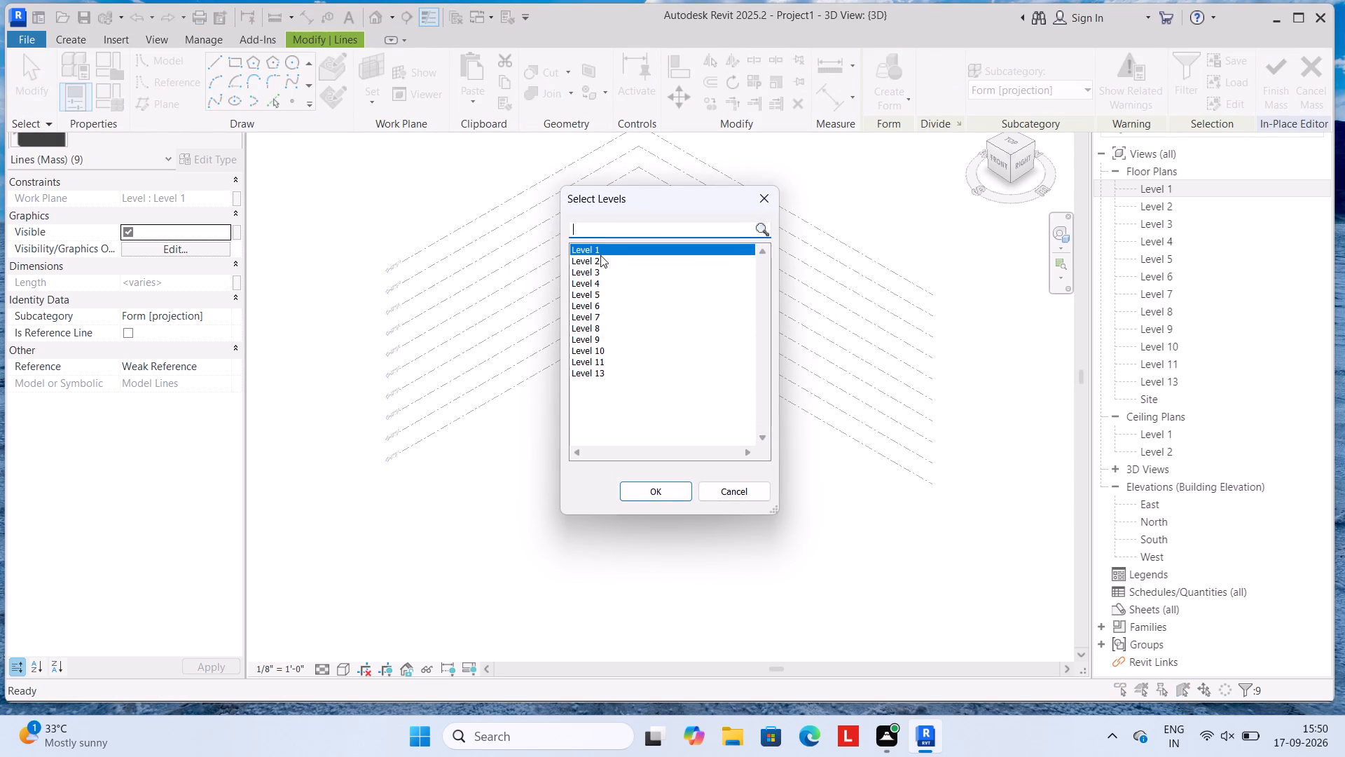
ctrl+click(600, 273)
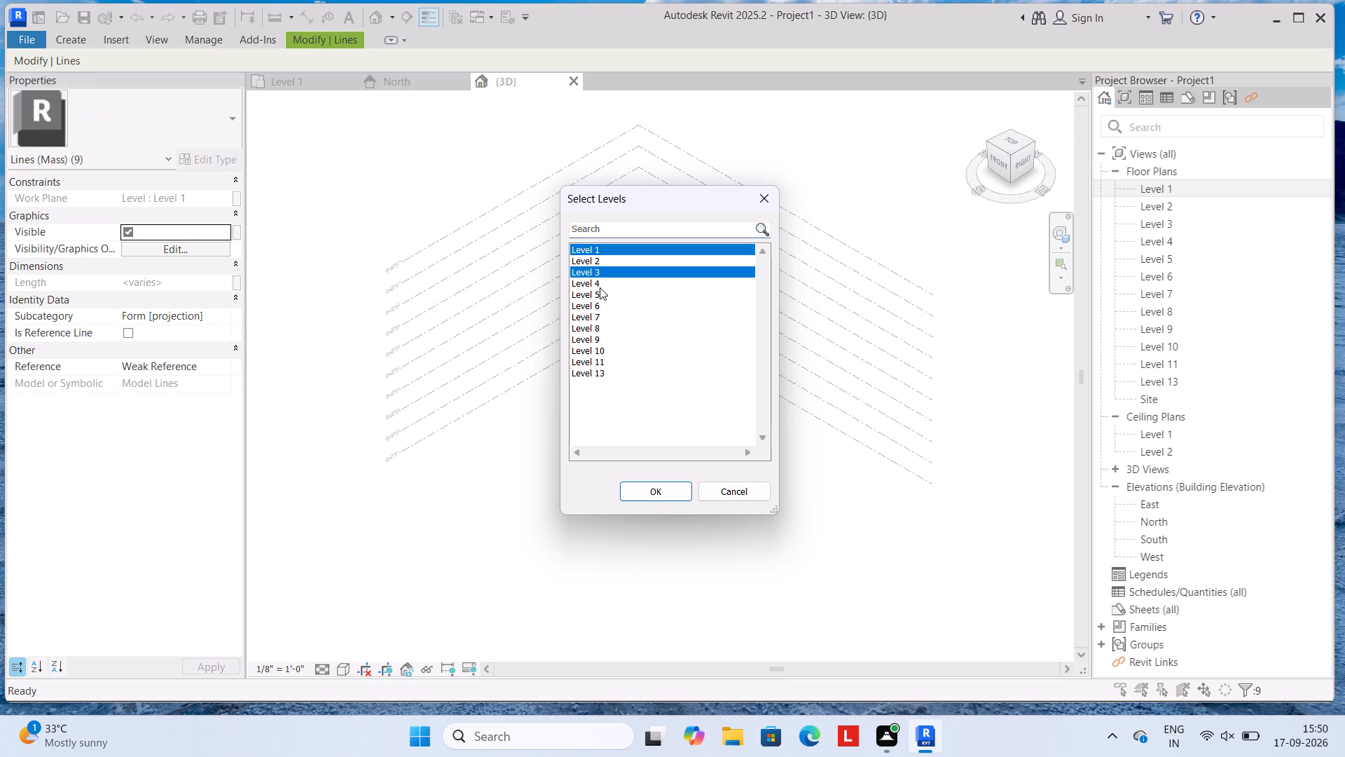
ctrl+click(598, 286)
ctrl+click(594, 301)
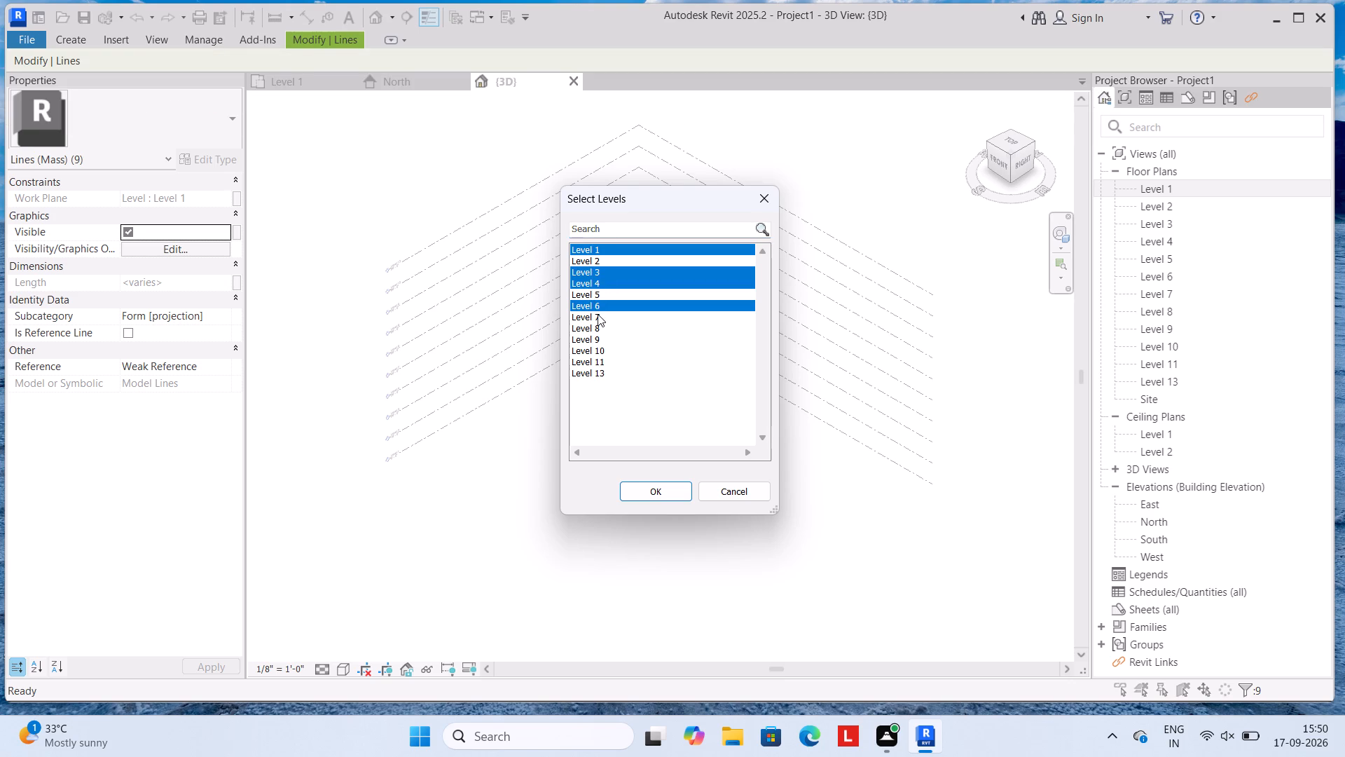
ctrl+click(598, 313)
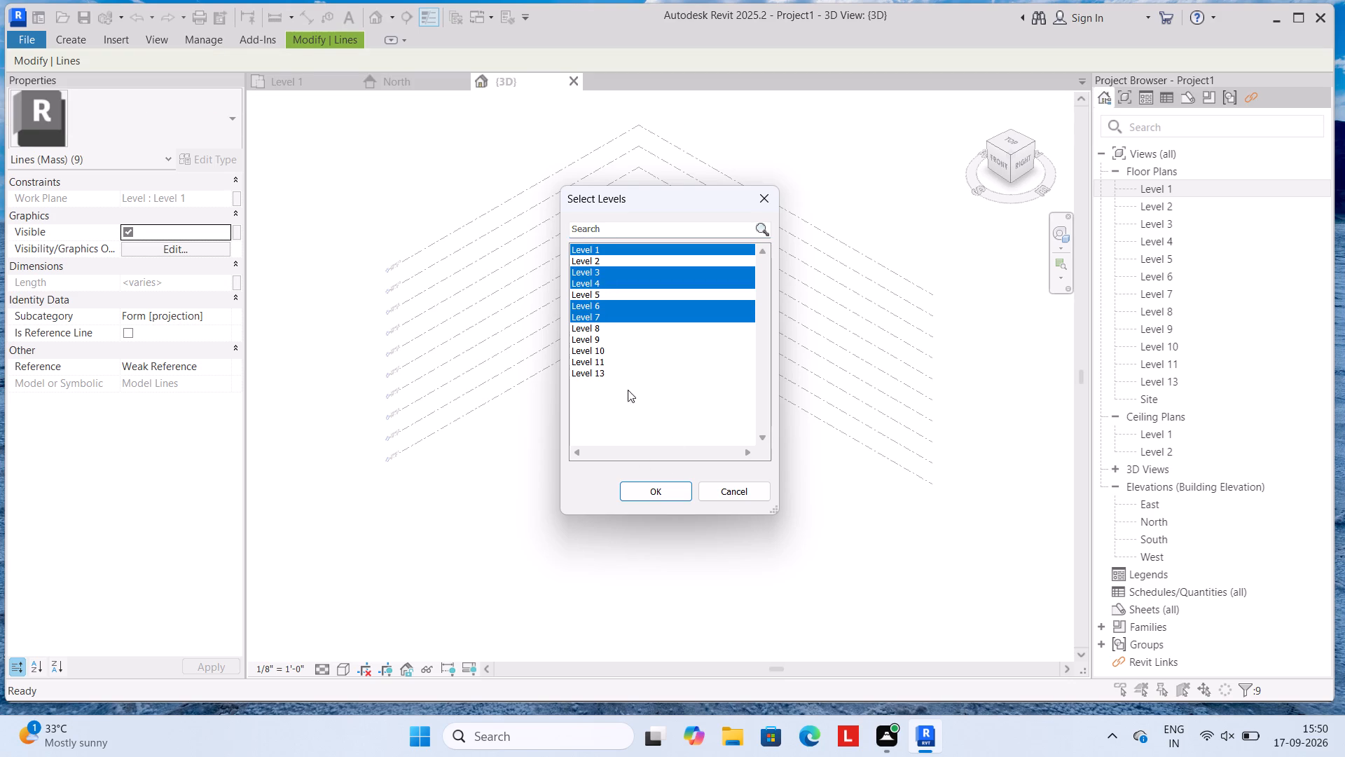
ctrl+click(600, 343)
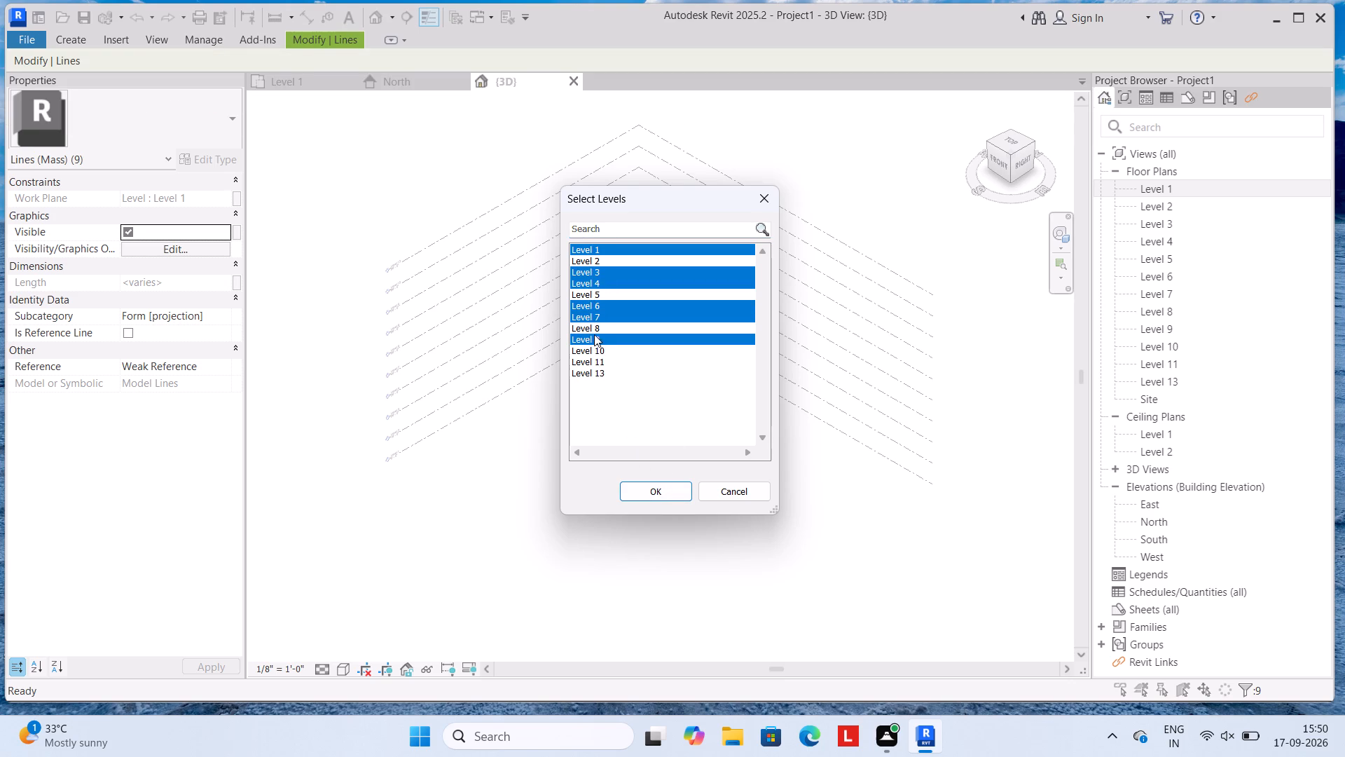
ctrl+click(593, 327)
click(652, 486)
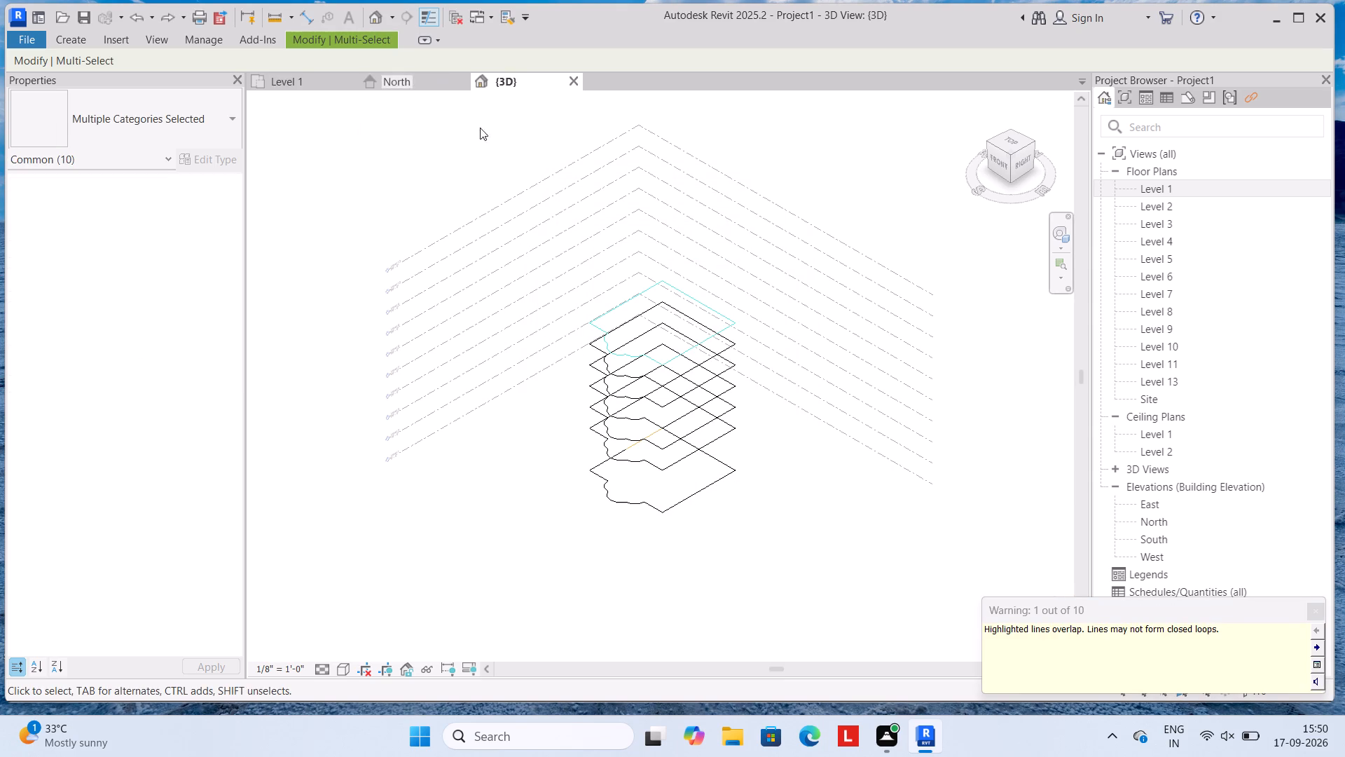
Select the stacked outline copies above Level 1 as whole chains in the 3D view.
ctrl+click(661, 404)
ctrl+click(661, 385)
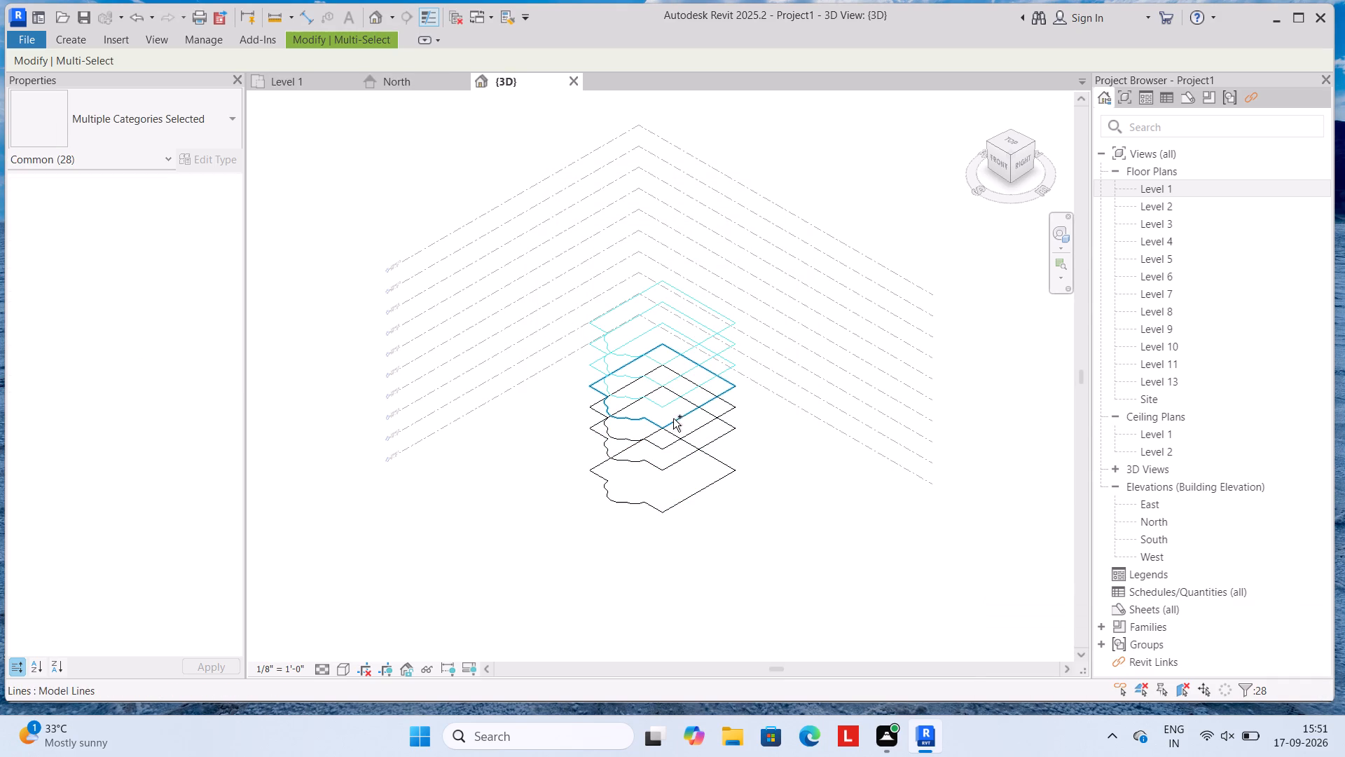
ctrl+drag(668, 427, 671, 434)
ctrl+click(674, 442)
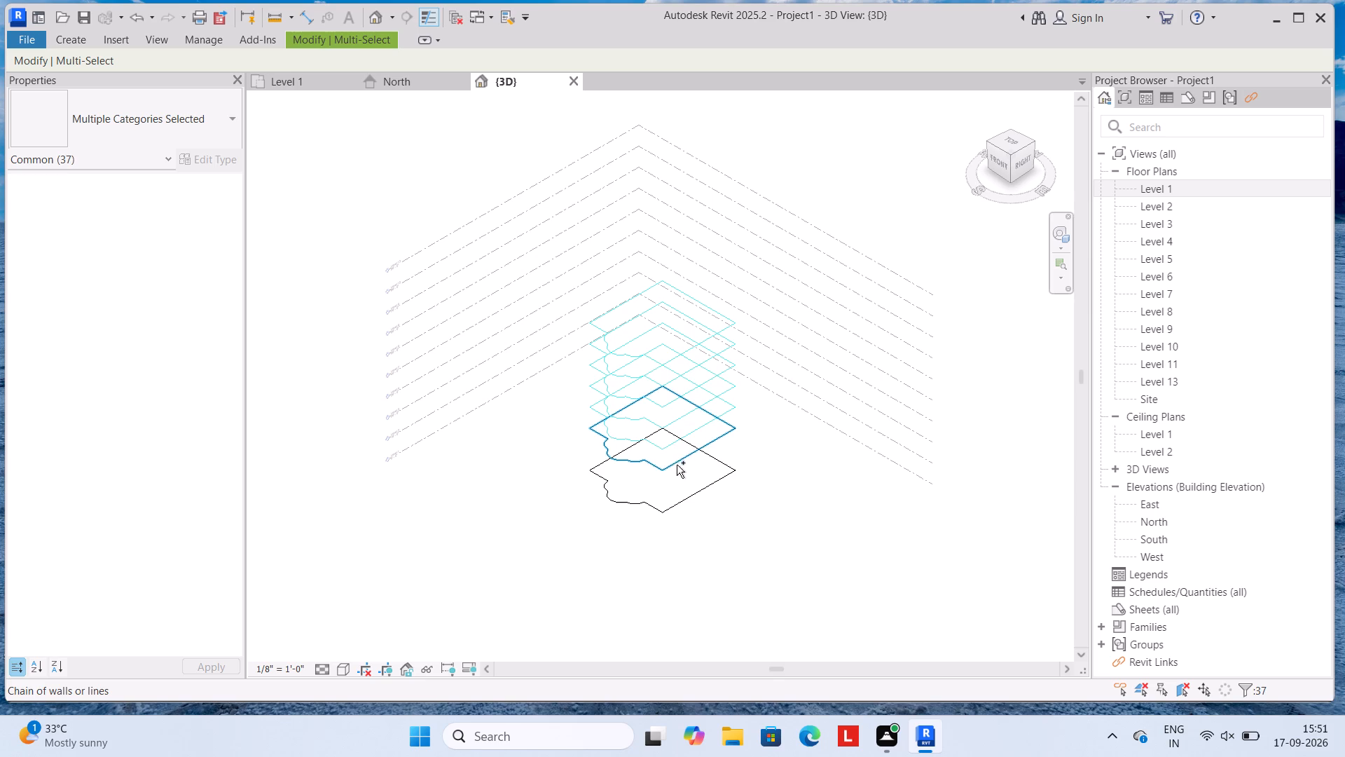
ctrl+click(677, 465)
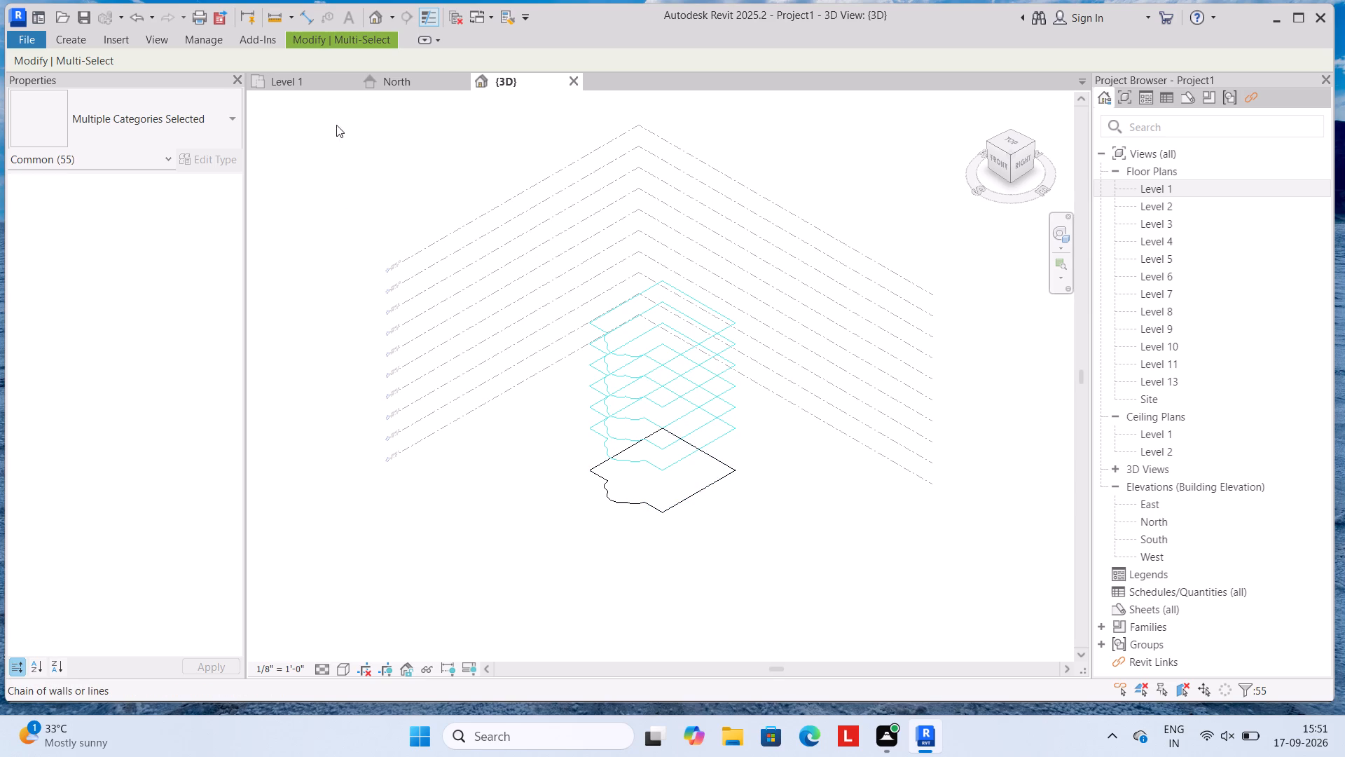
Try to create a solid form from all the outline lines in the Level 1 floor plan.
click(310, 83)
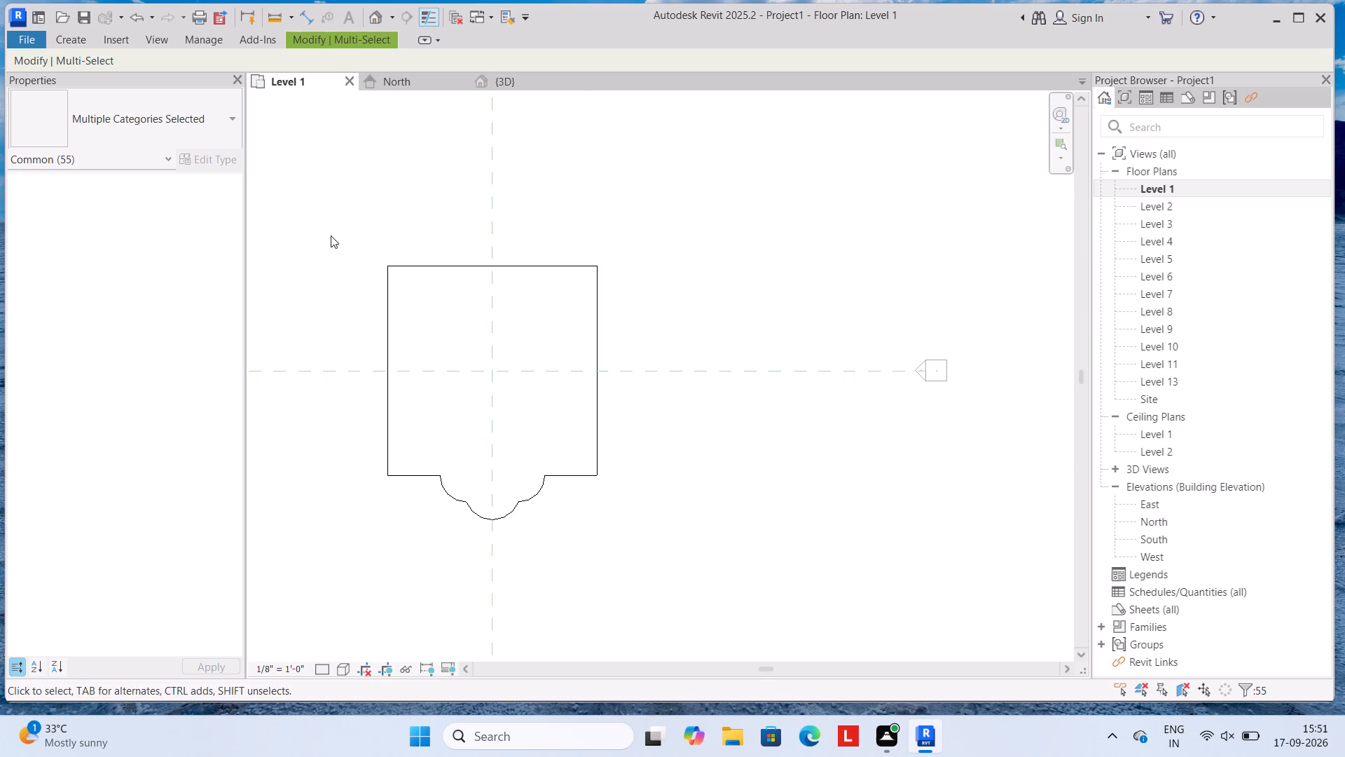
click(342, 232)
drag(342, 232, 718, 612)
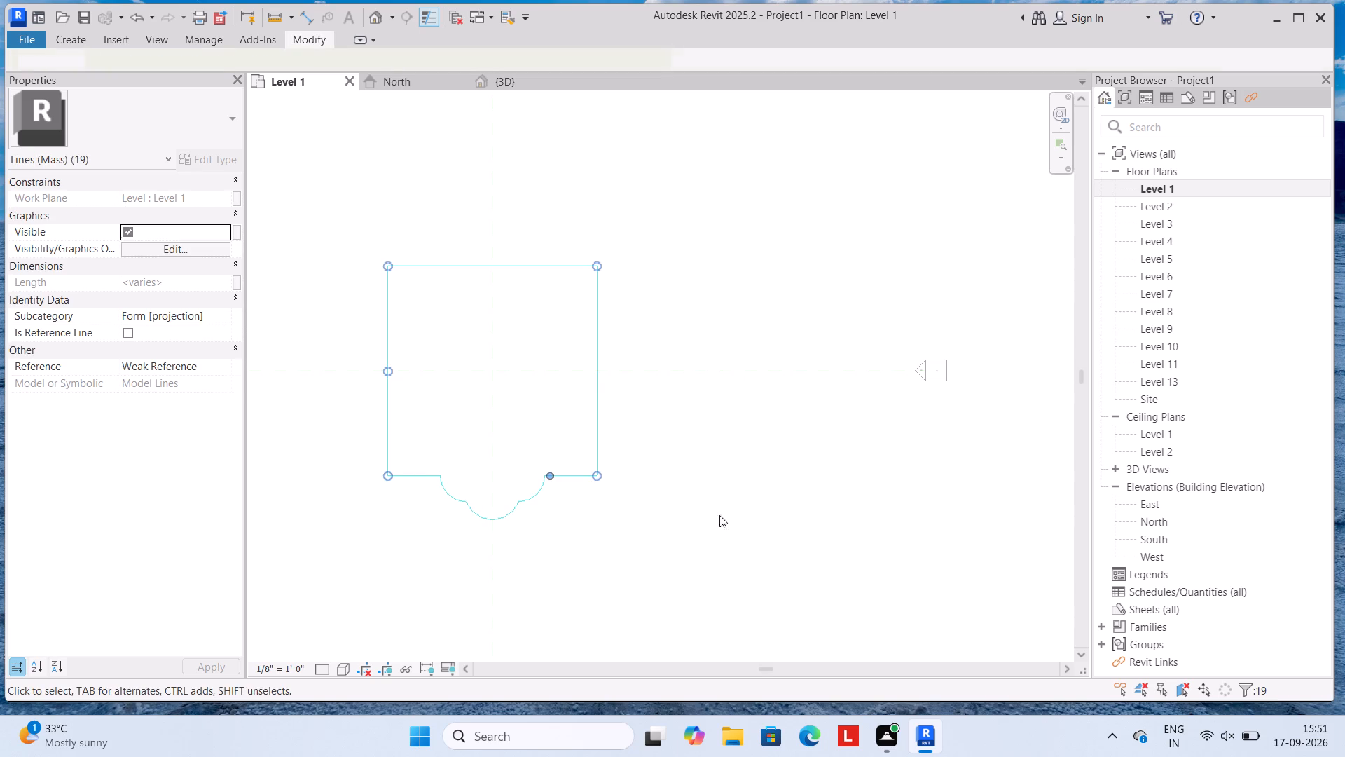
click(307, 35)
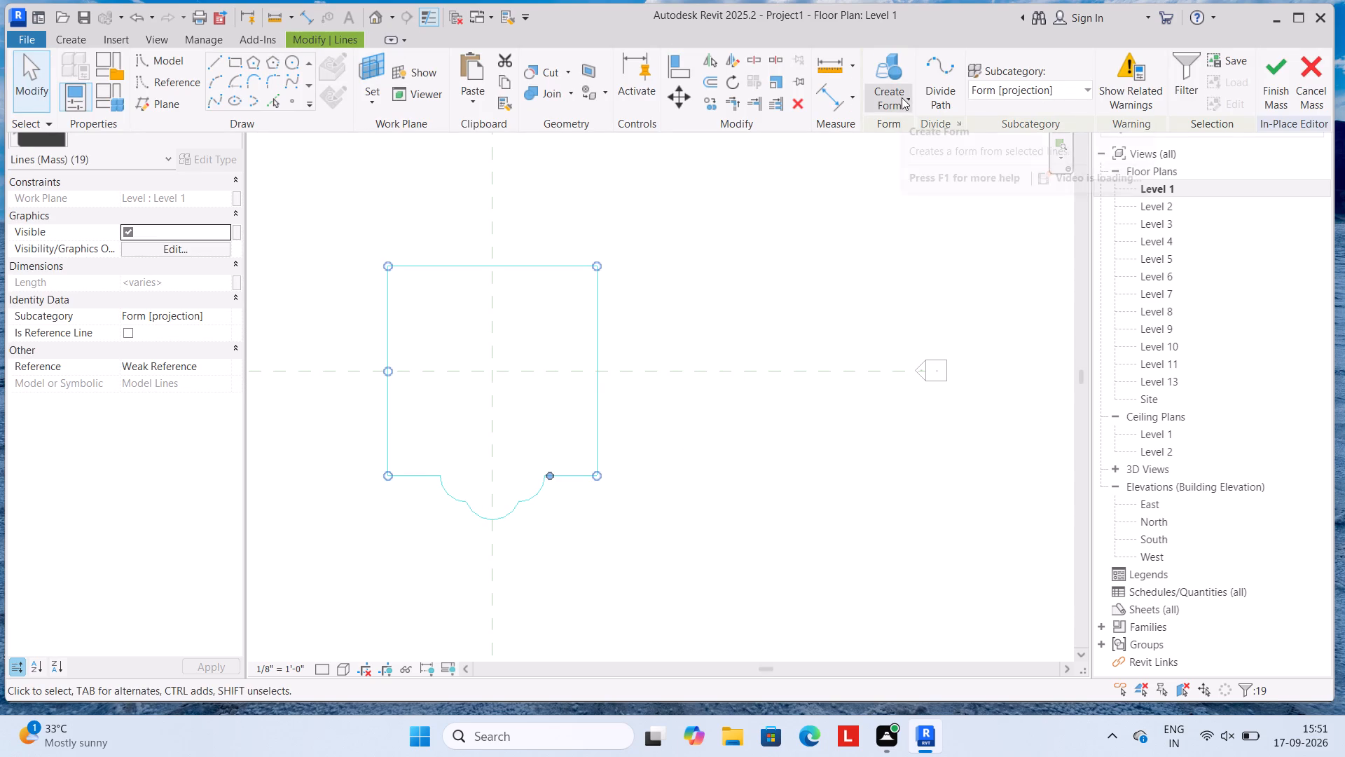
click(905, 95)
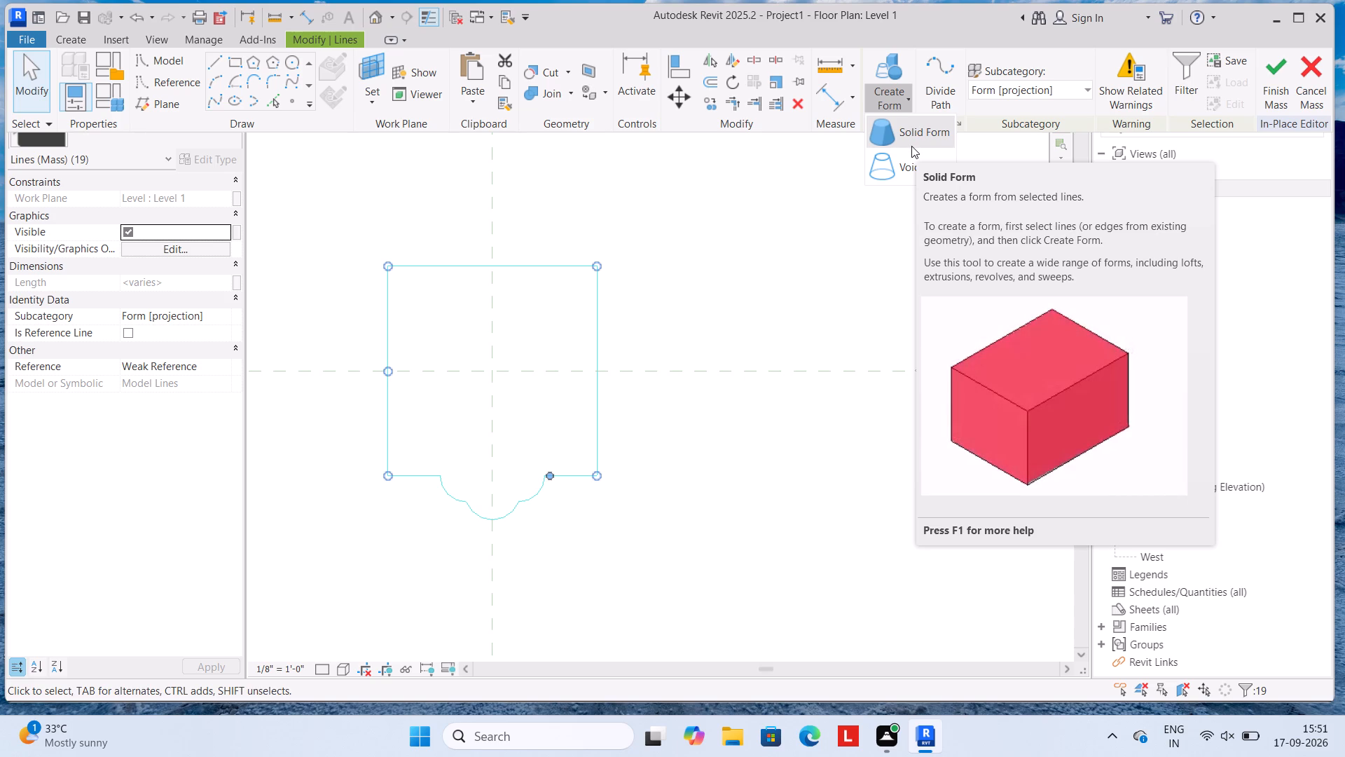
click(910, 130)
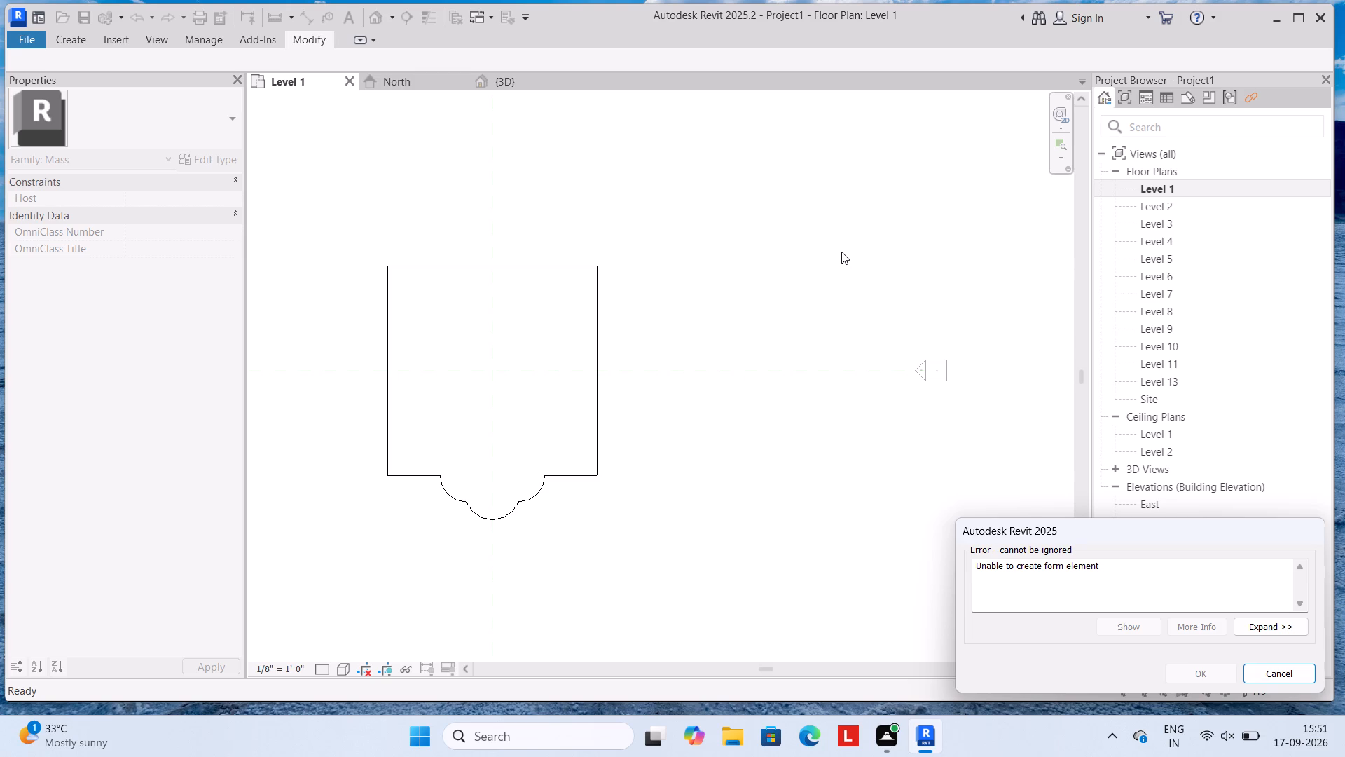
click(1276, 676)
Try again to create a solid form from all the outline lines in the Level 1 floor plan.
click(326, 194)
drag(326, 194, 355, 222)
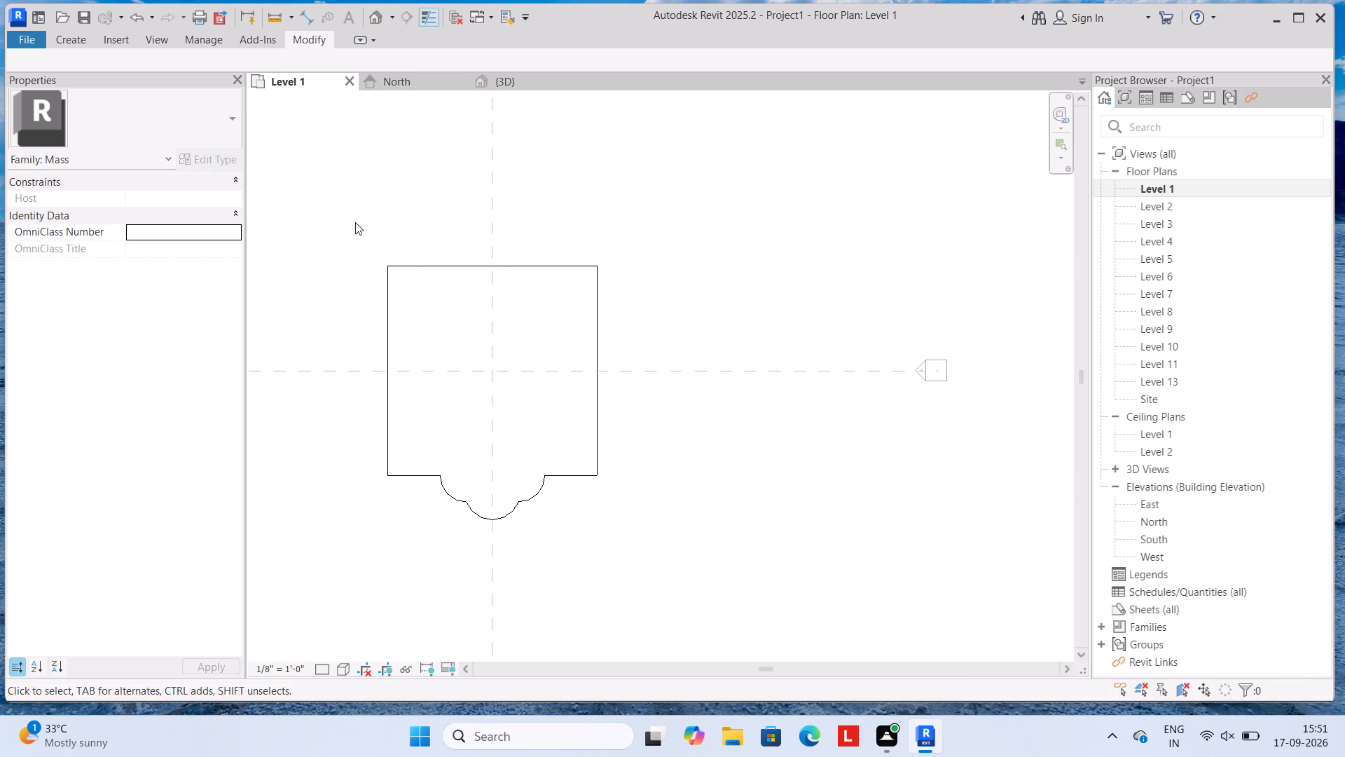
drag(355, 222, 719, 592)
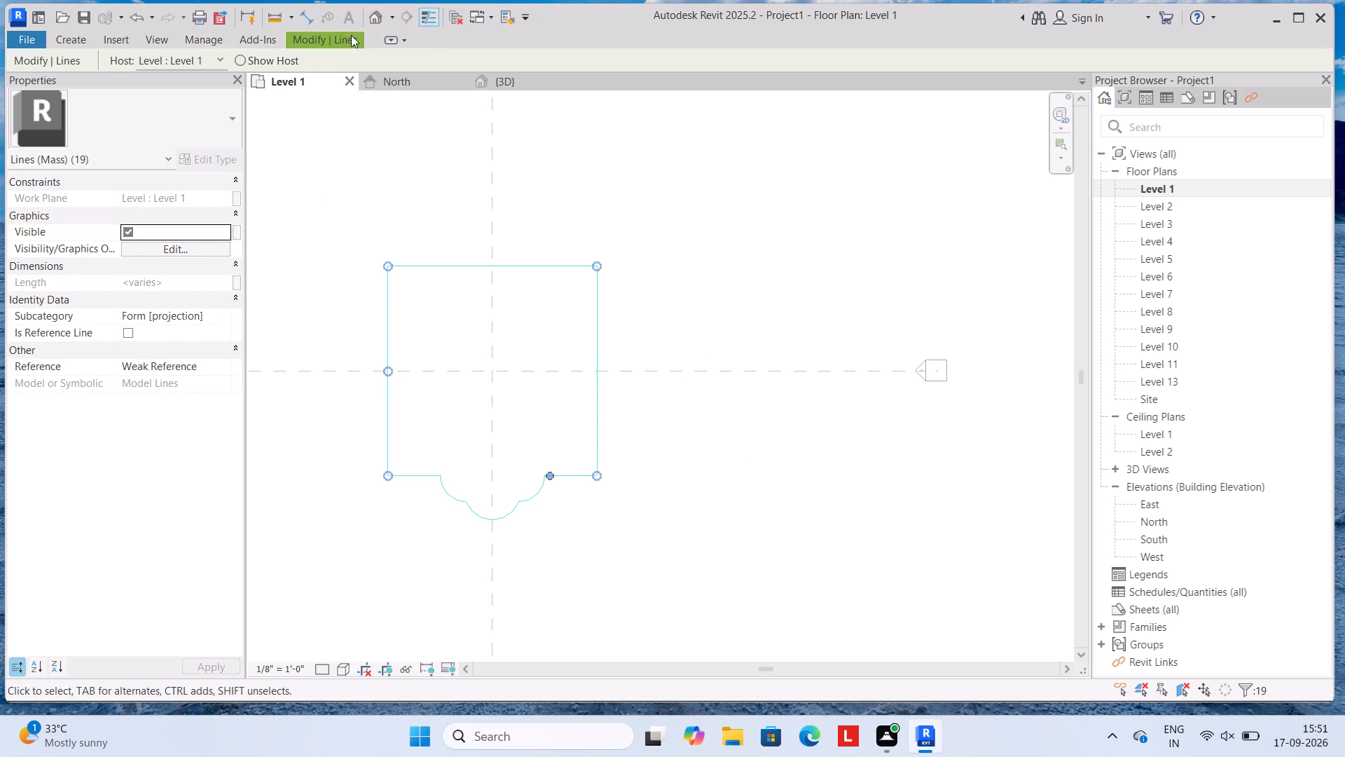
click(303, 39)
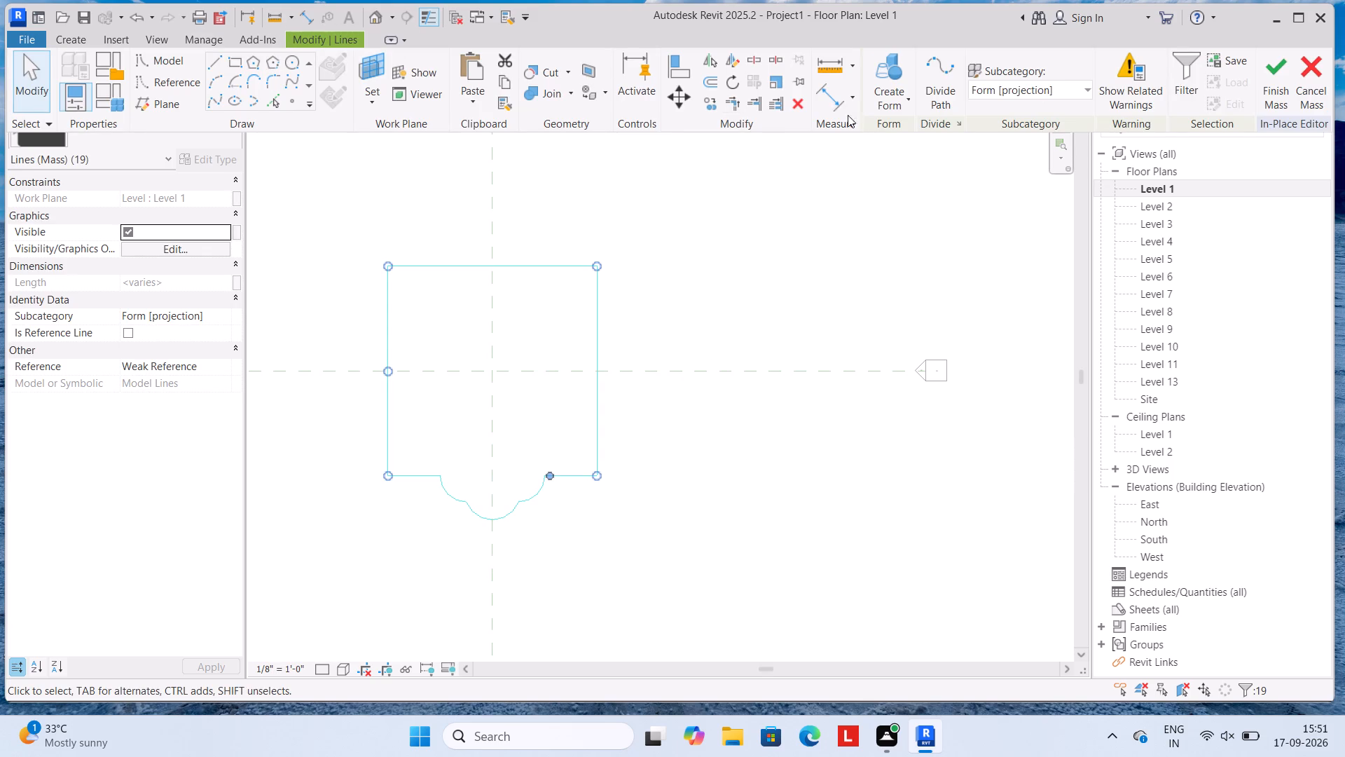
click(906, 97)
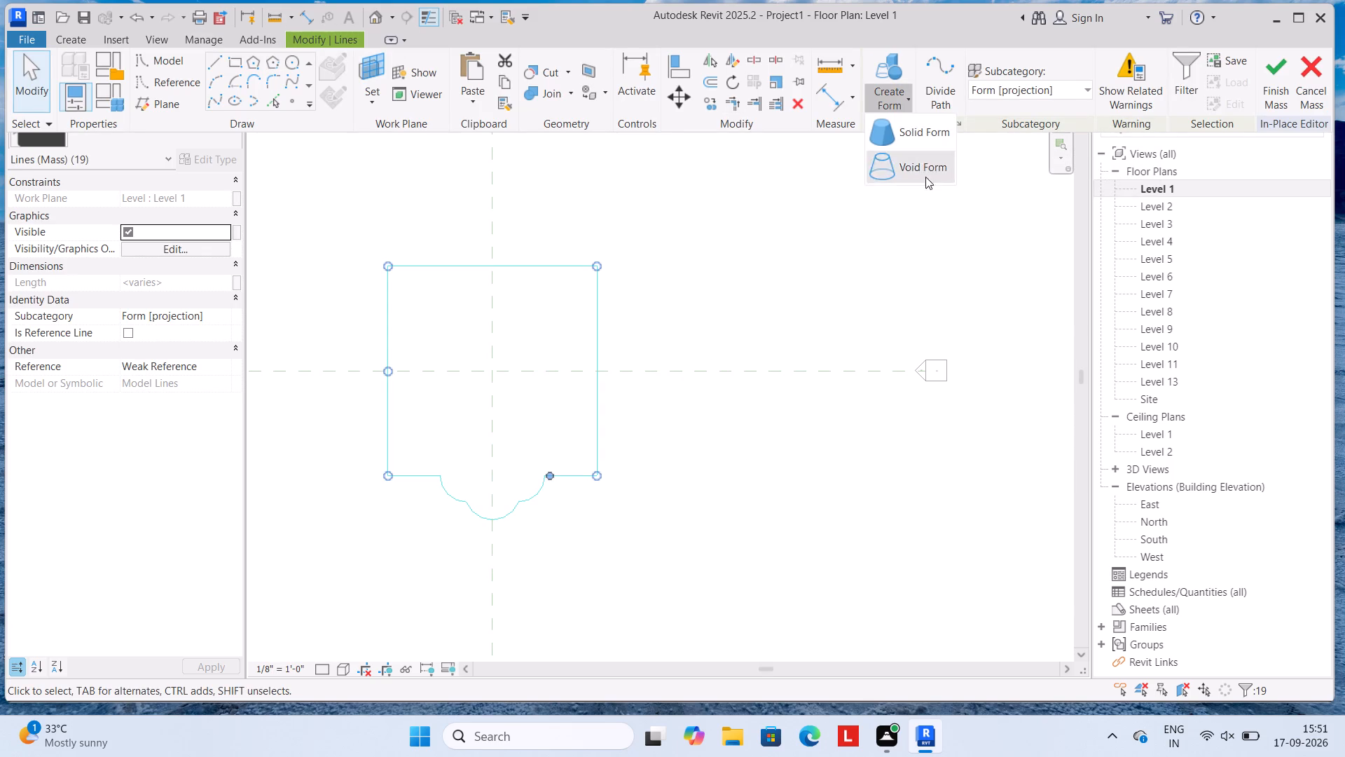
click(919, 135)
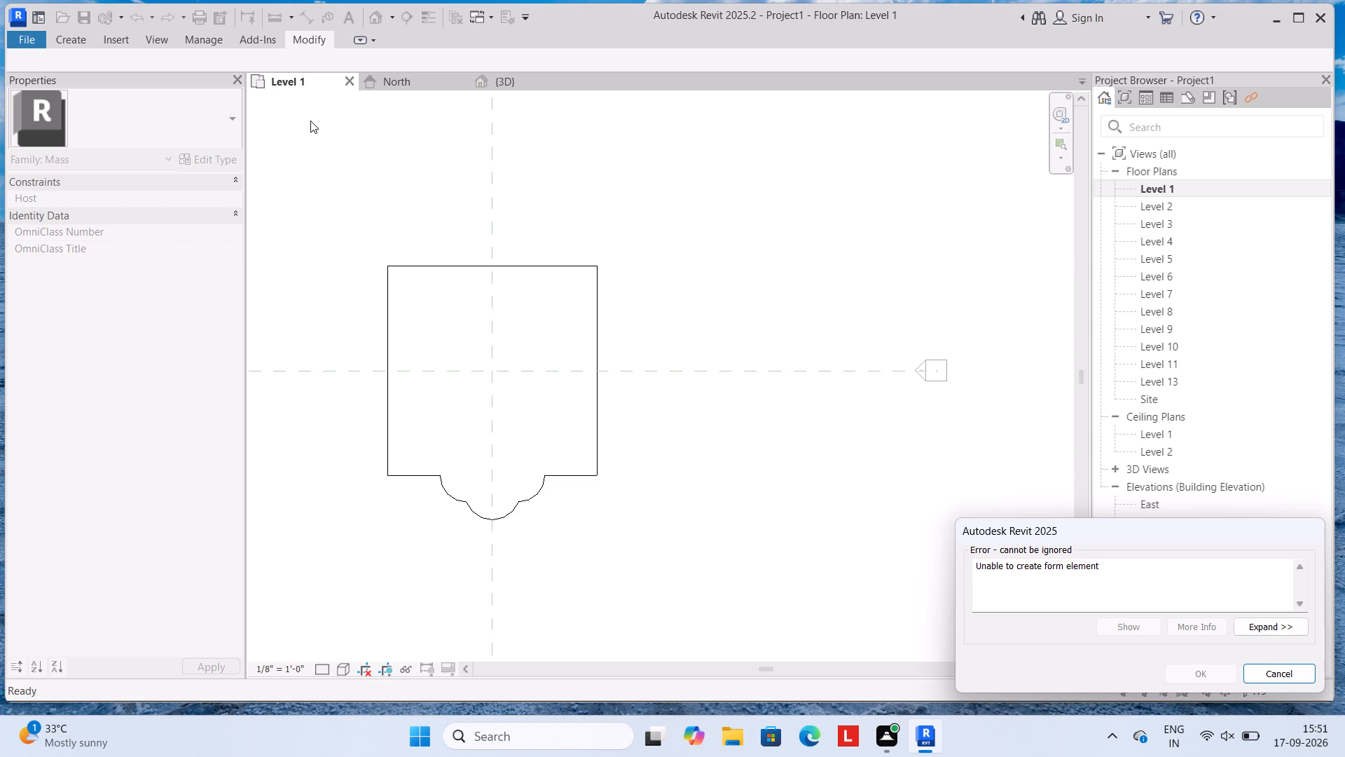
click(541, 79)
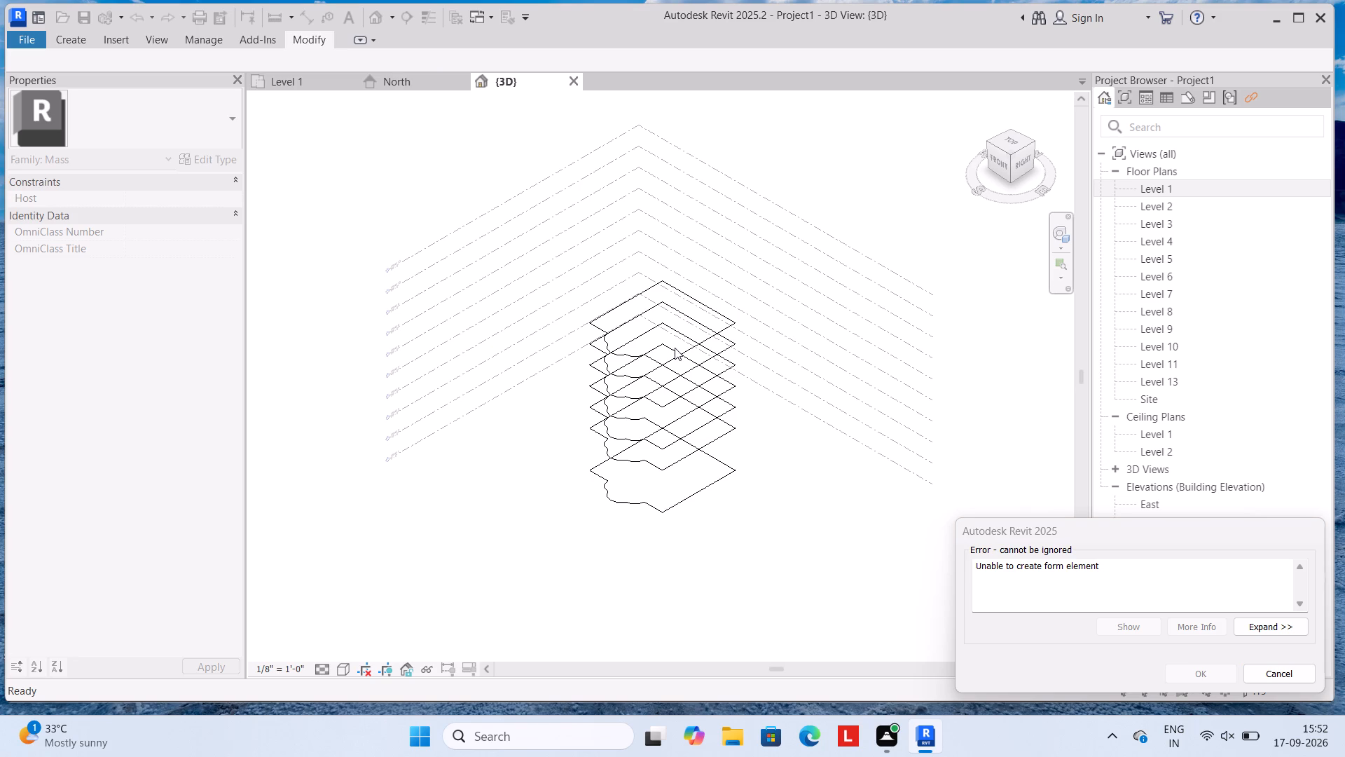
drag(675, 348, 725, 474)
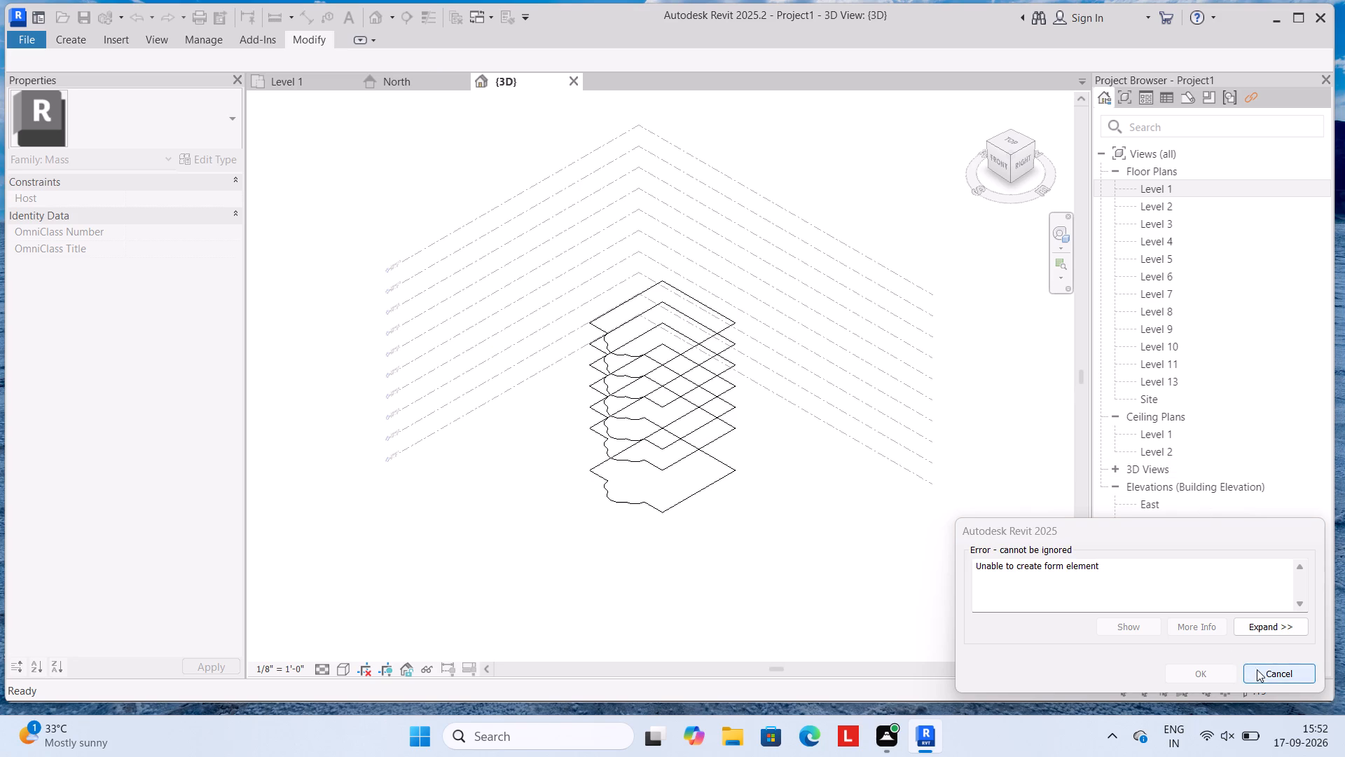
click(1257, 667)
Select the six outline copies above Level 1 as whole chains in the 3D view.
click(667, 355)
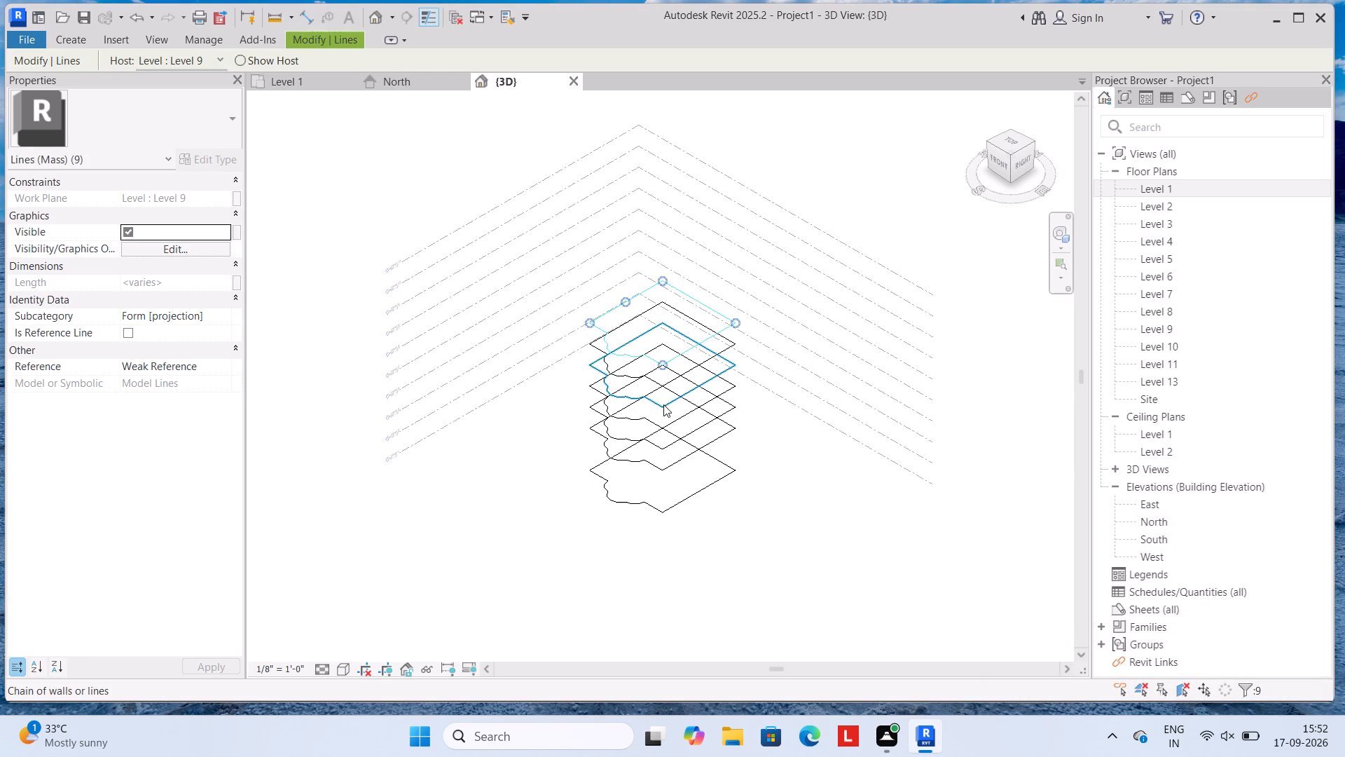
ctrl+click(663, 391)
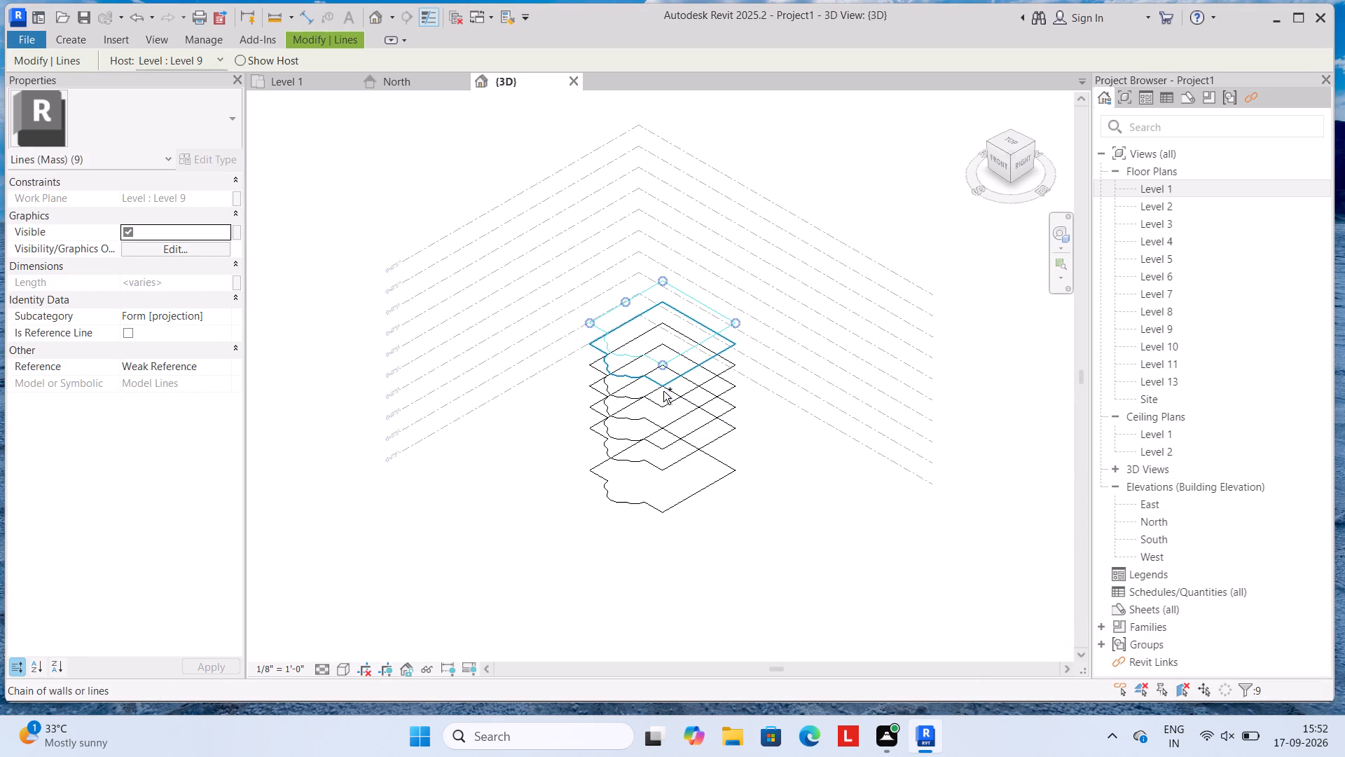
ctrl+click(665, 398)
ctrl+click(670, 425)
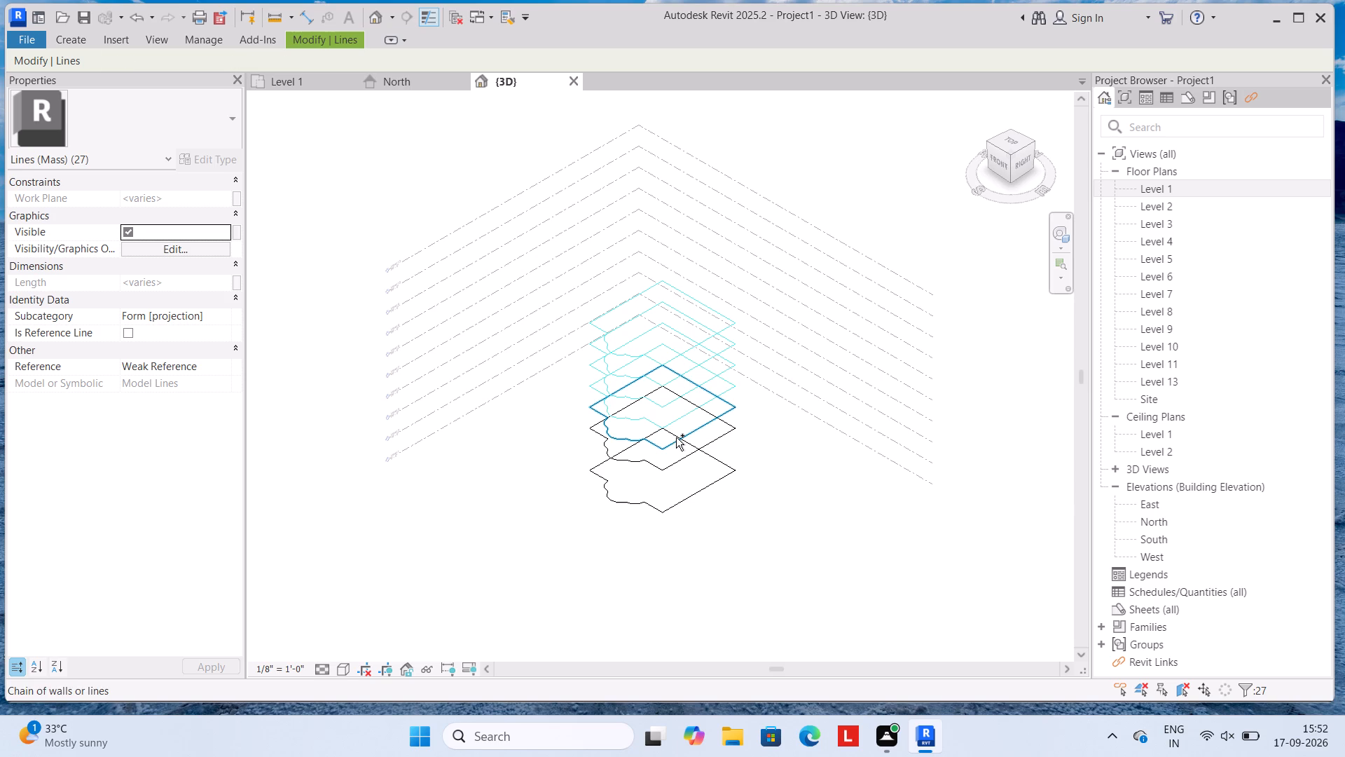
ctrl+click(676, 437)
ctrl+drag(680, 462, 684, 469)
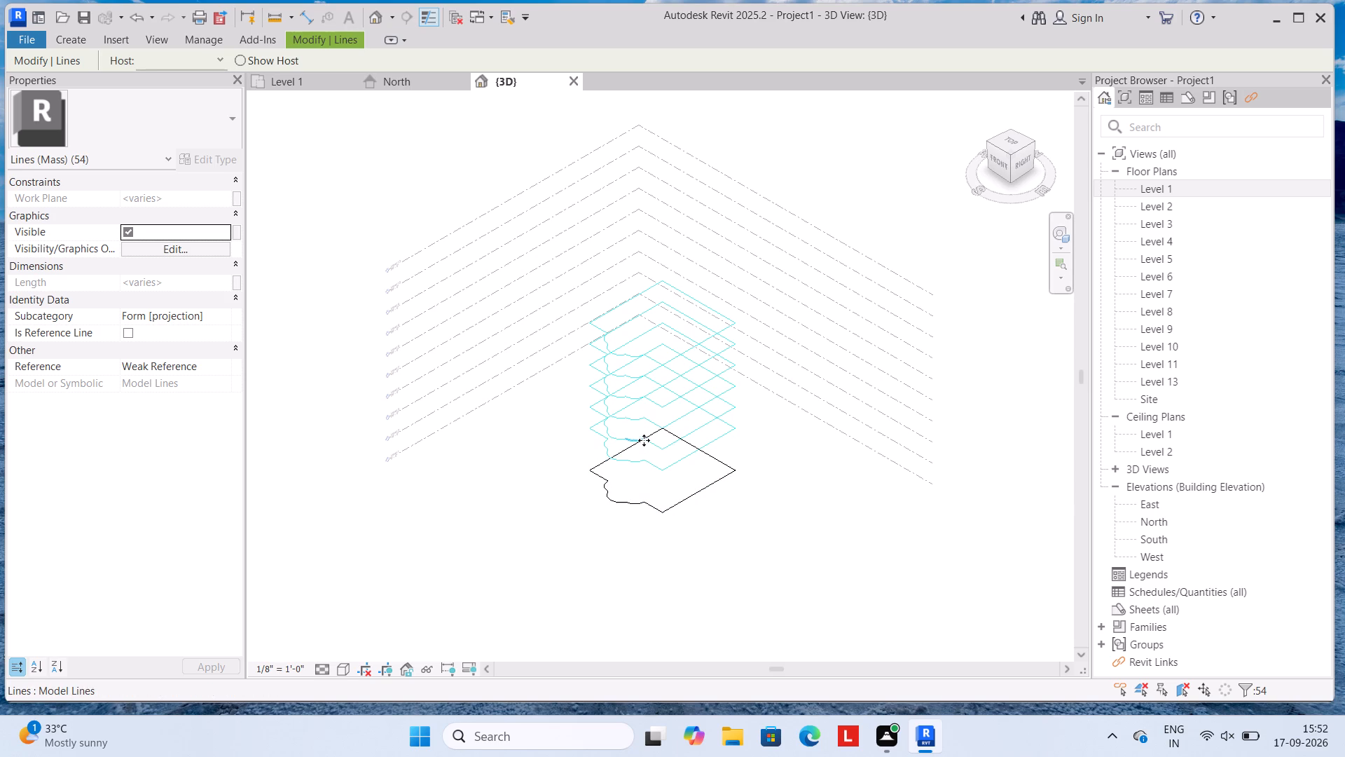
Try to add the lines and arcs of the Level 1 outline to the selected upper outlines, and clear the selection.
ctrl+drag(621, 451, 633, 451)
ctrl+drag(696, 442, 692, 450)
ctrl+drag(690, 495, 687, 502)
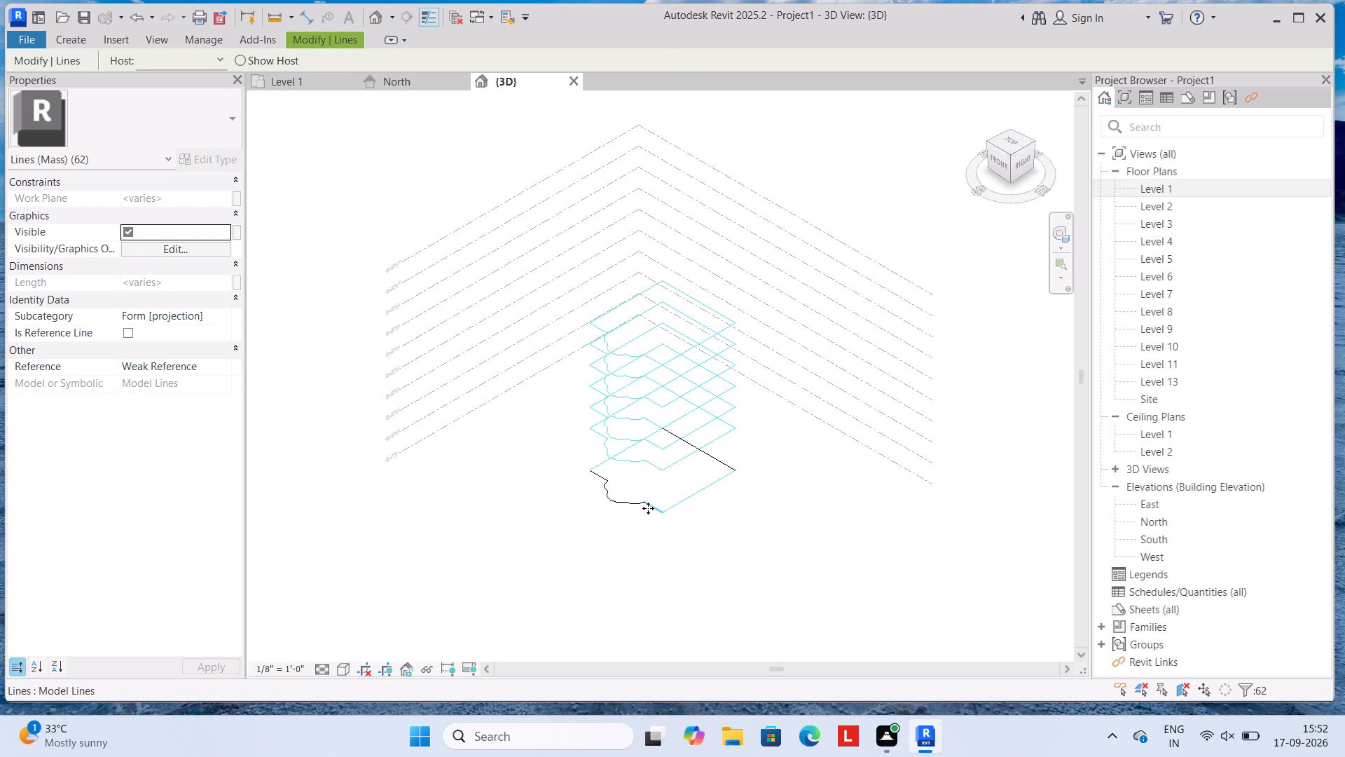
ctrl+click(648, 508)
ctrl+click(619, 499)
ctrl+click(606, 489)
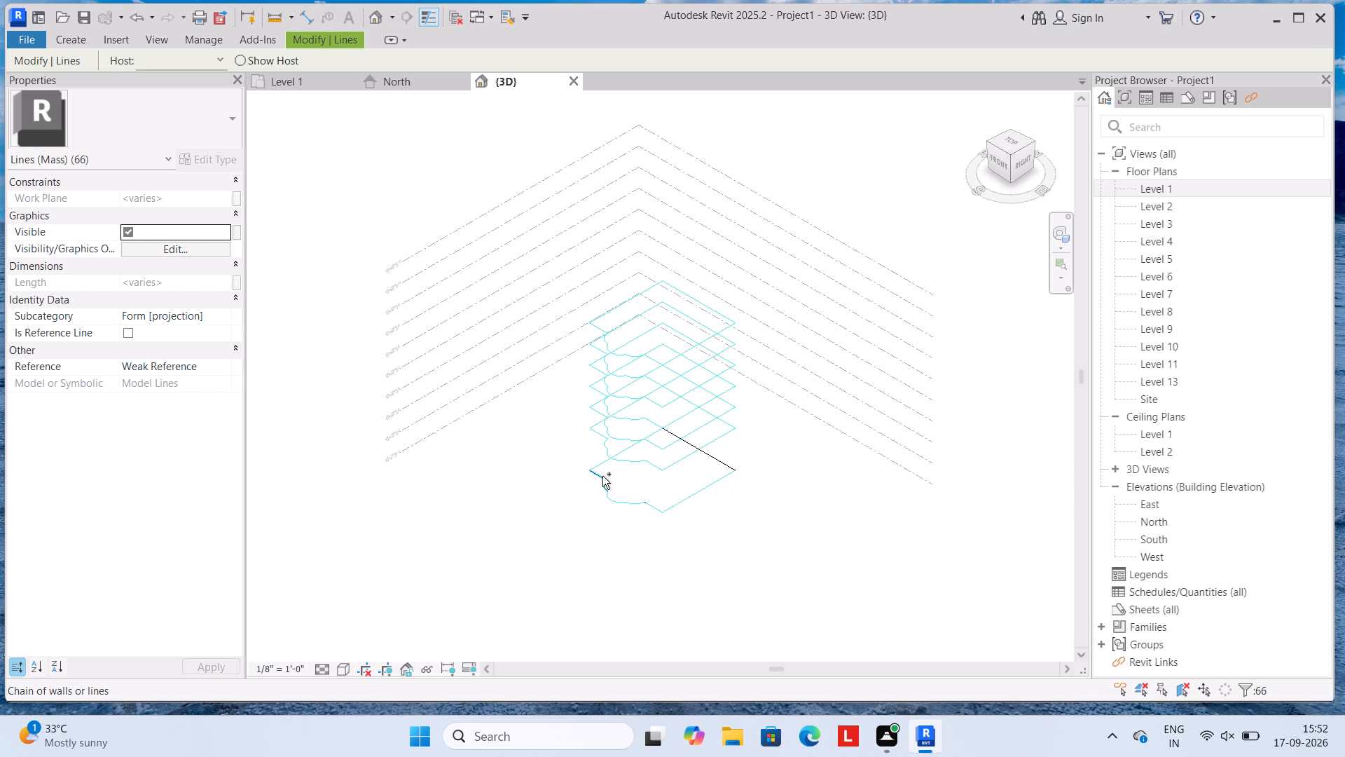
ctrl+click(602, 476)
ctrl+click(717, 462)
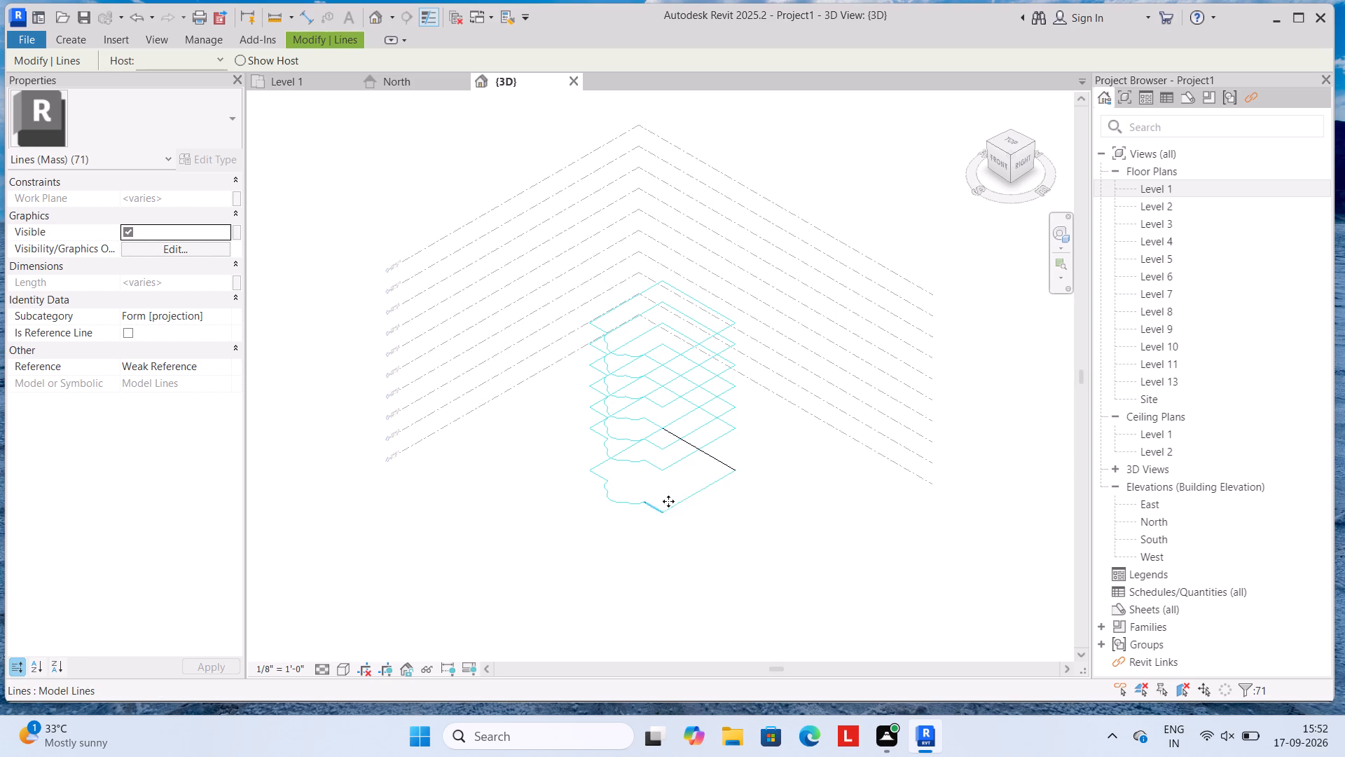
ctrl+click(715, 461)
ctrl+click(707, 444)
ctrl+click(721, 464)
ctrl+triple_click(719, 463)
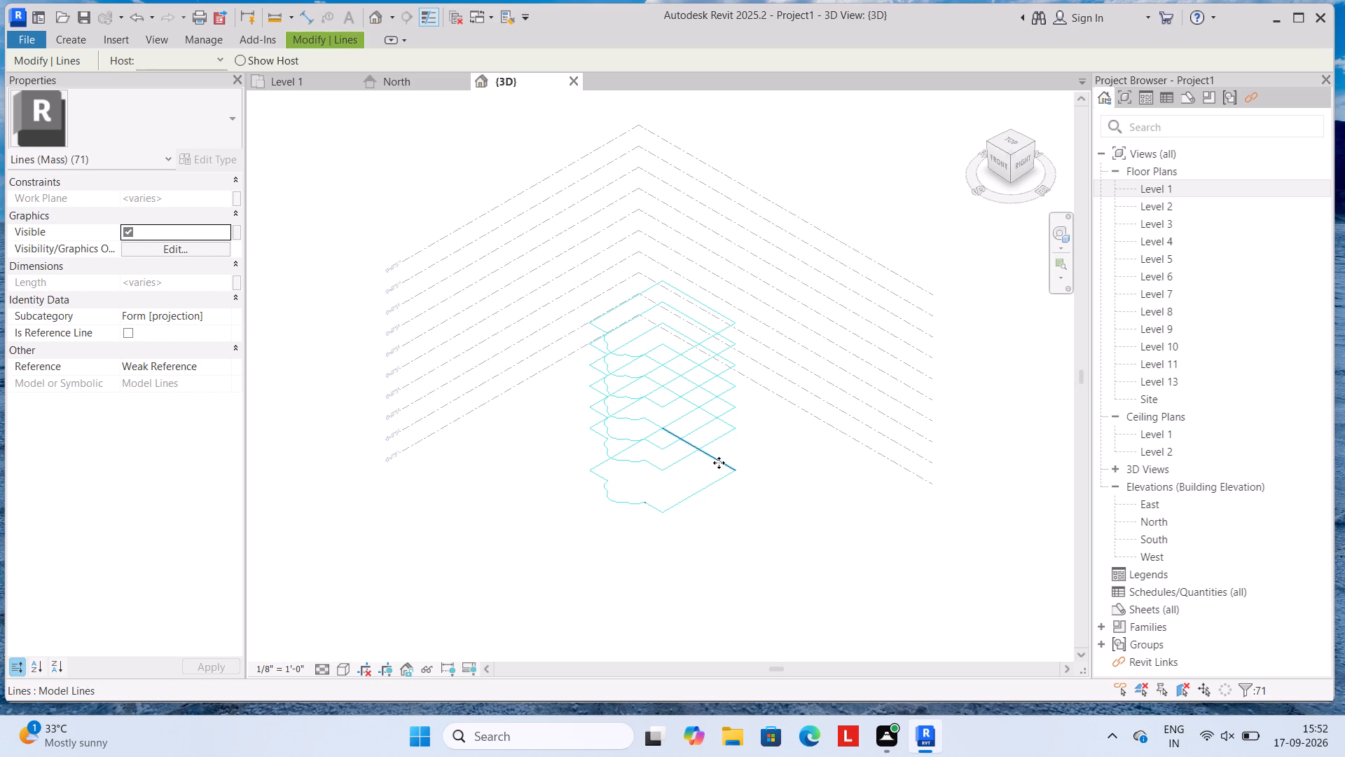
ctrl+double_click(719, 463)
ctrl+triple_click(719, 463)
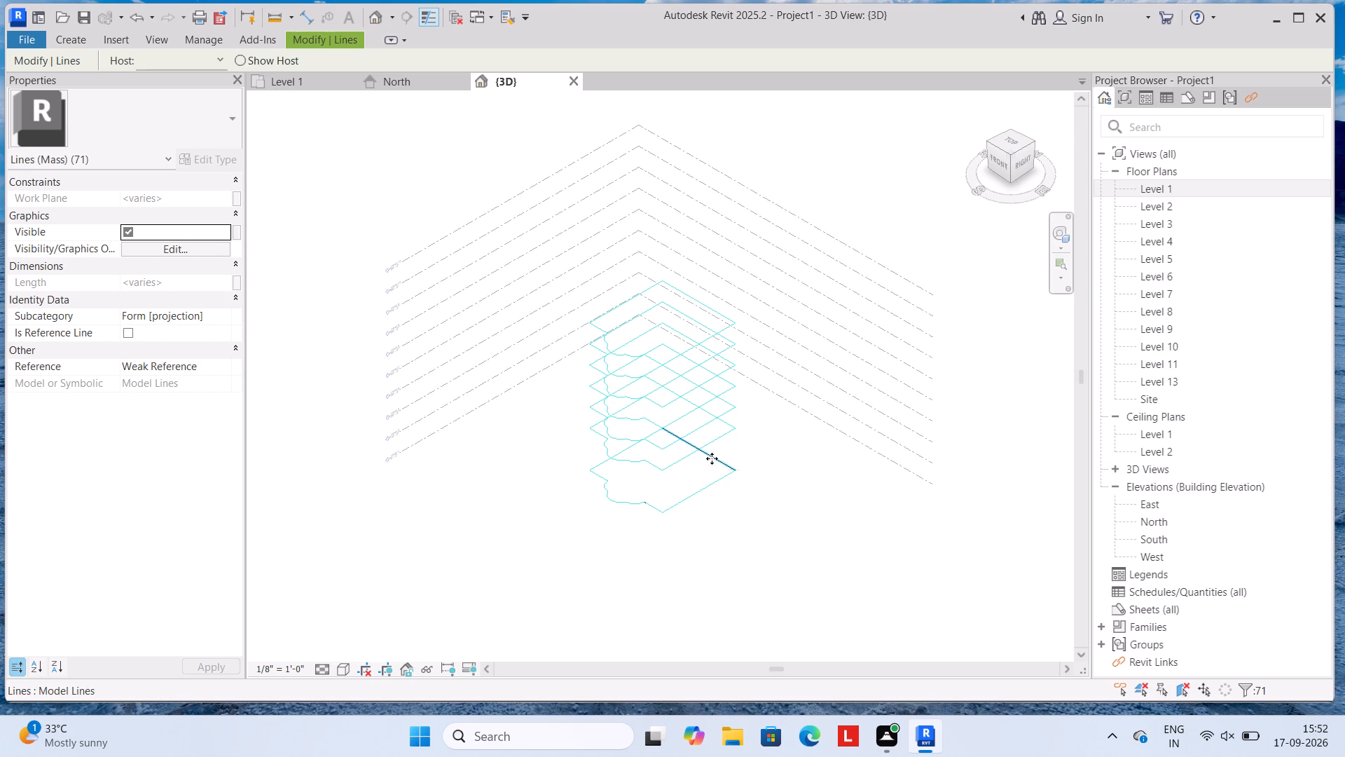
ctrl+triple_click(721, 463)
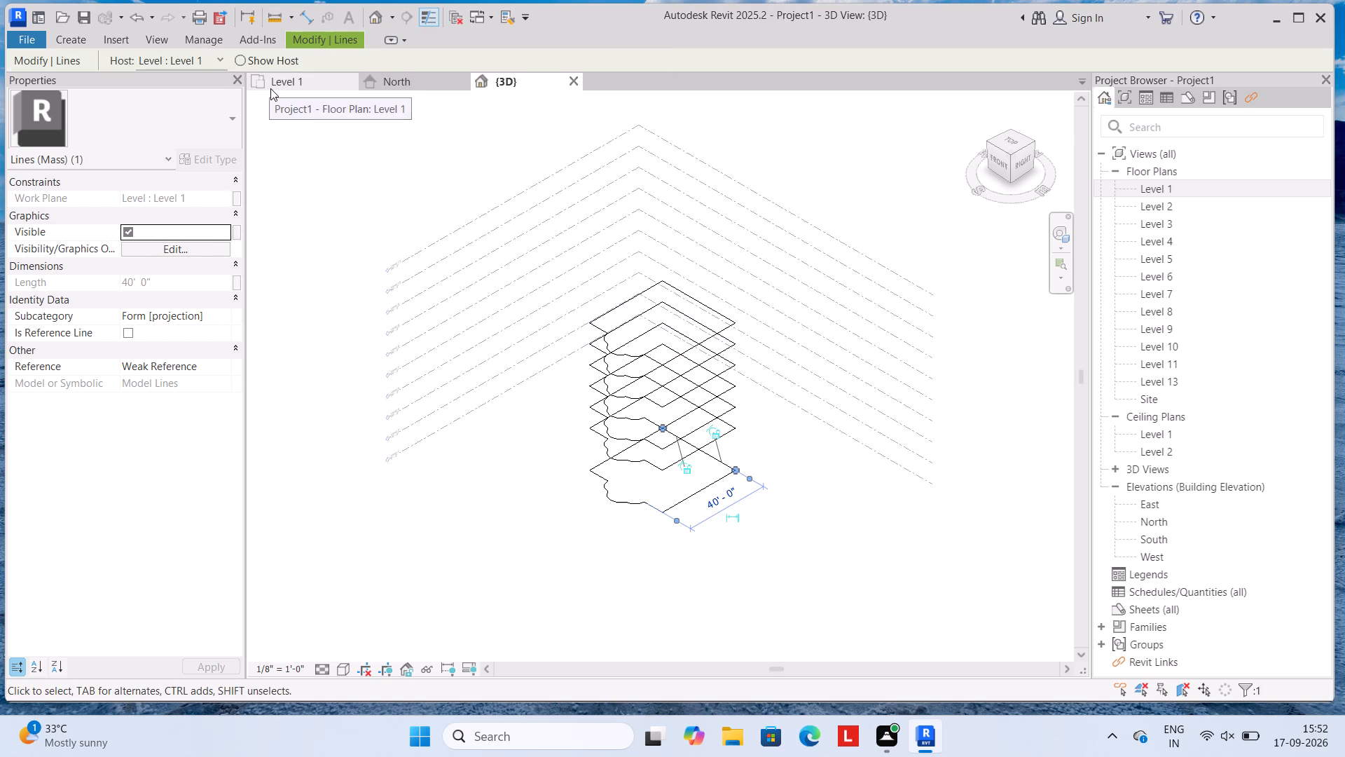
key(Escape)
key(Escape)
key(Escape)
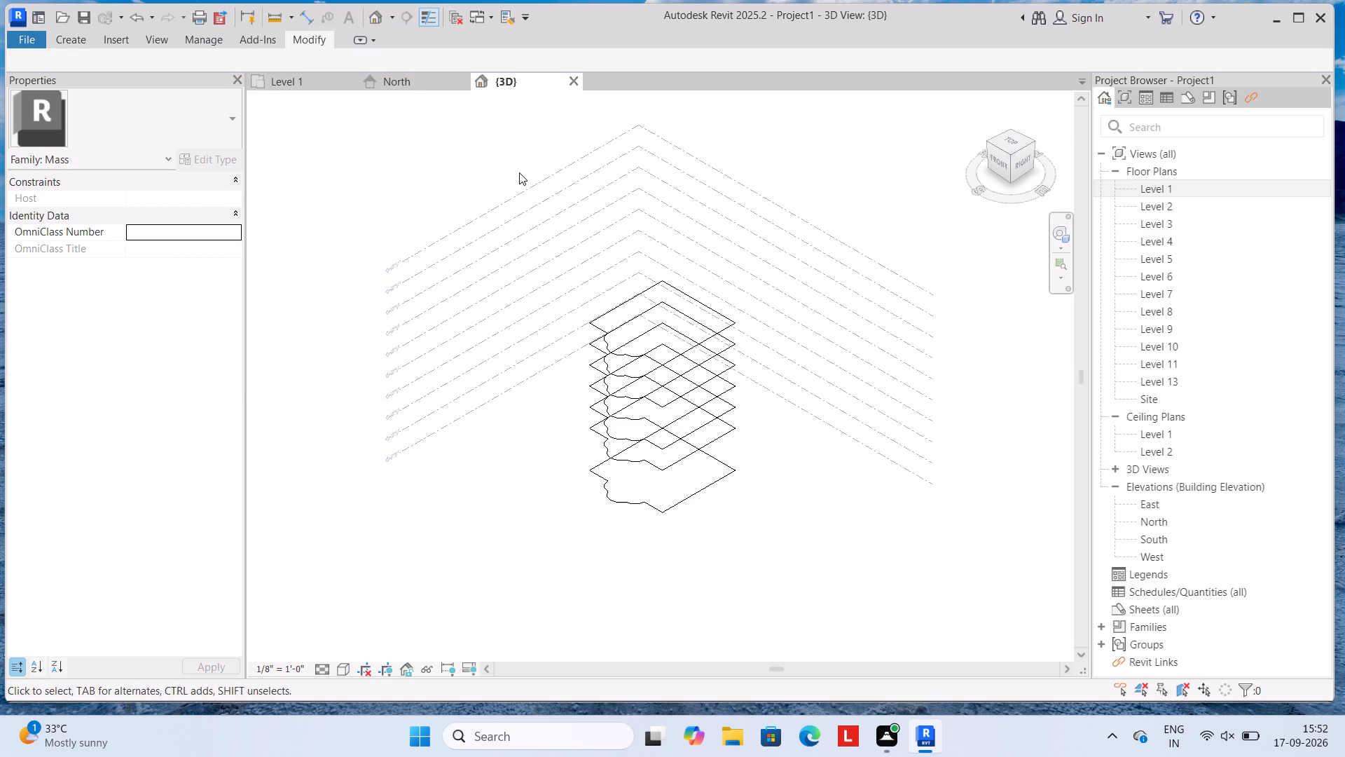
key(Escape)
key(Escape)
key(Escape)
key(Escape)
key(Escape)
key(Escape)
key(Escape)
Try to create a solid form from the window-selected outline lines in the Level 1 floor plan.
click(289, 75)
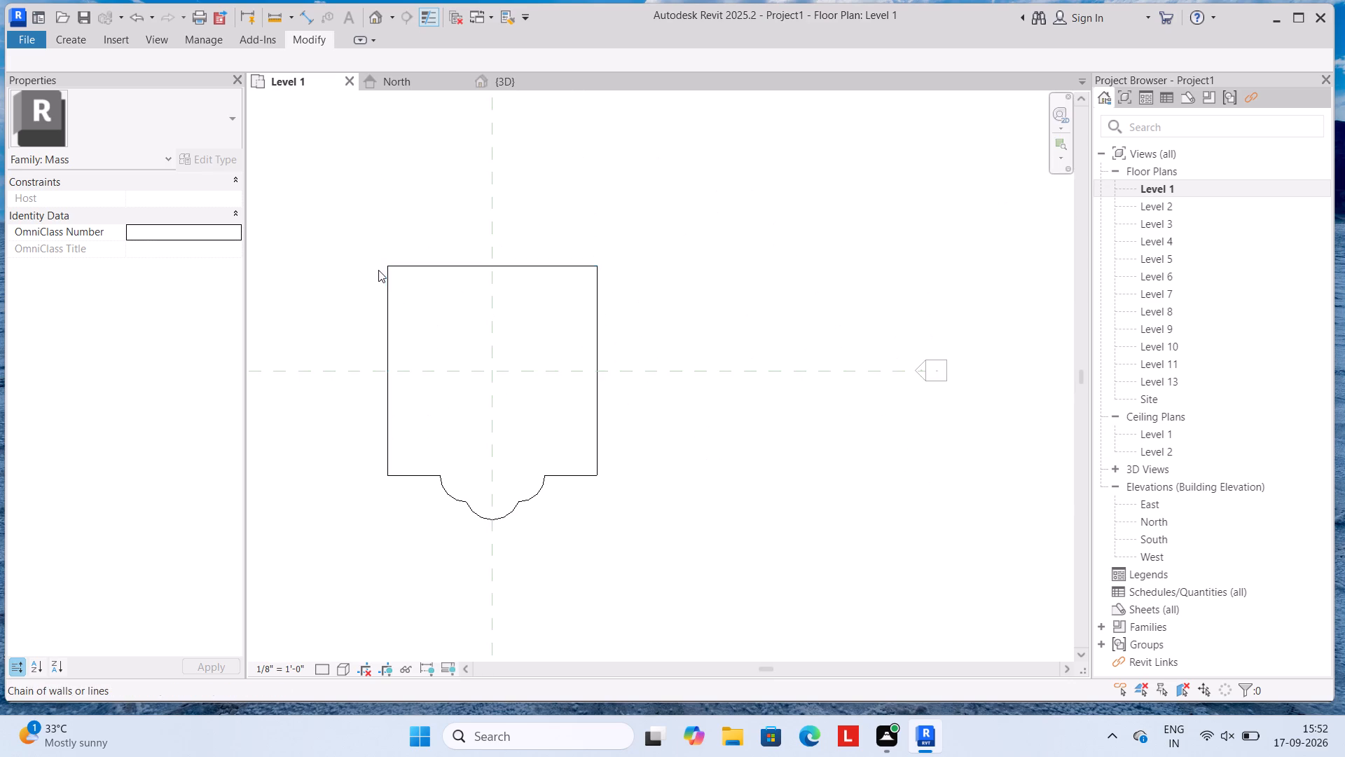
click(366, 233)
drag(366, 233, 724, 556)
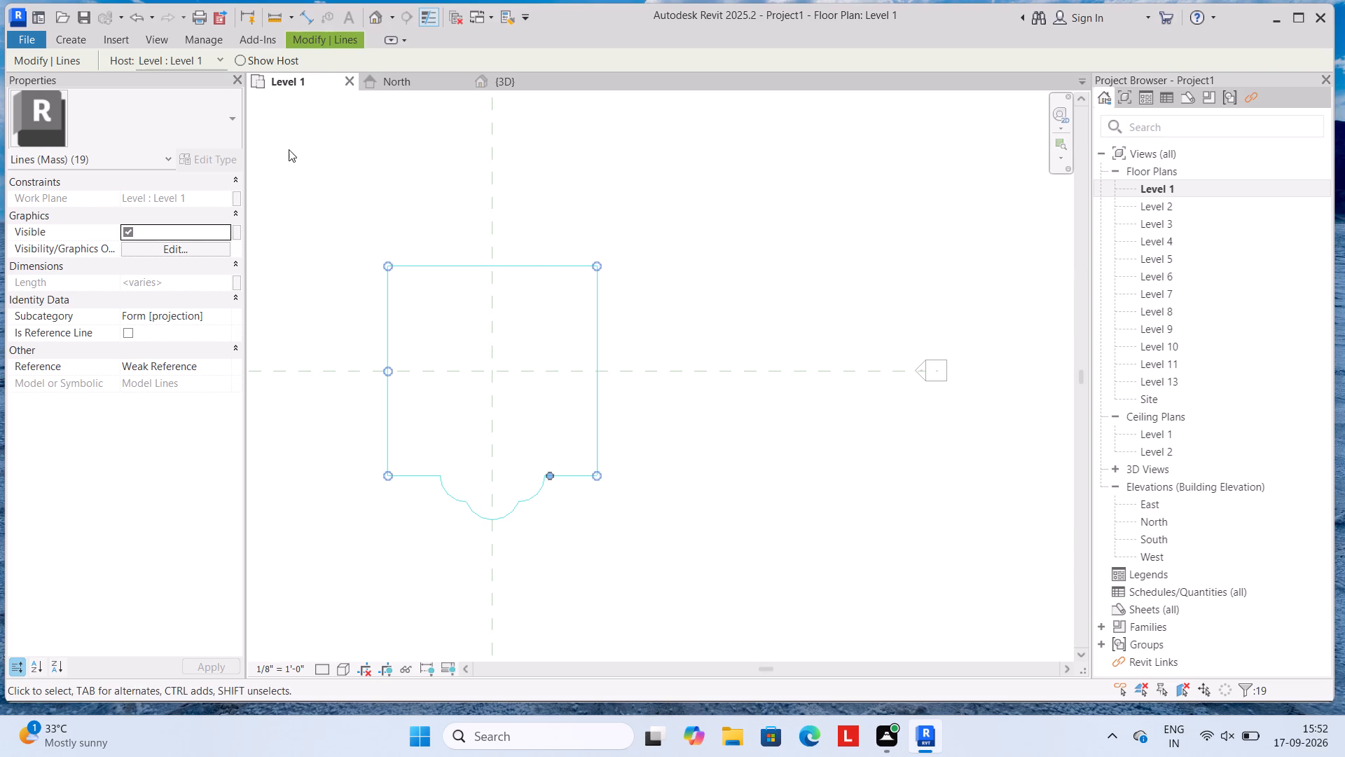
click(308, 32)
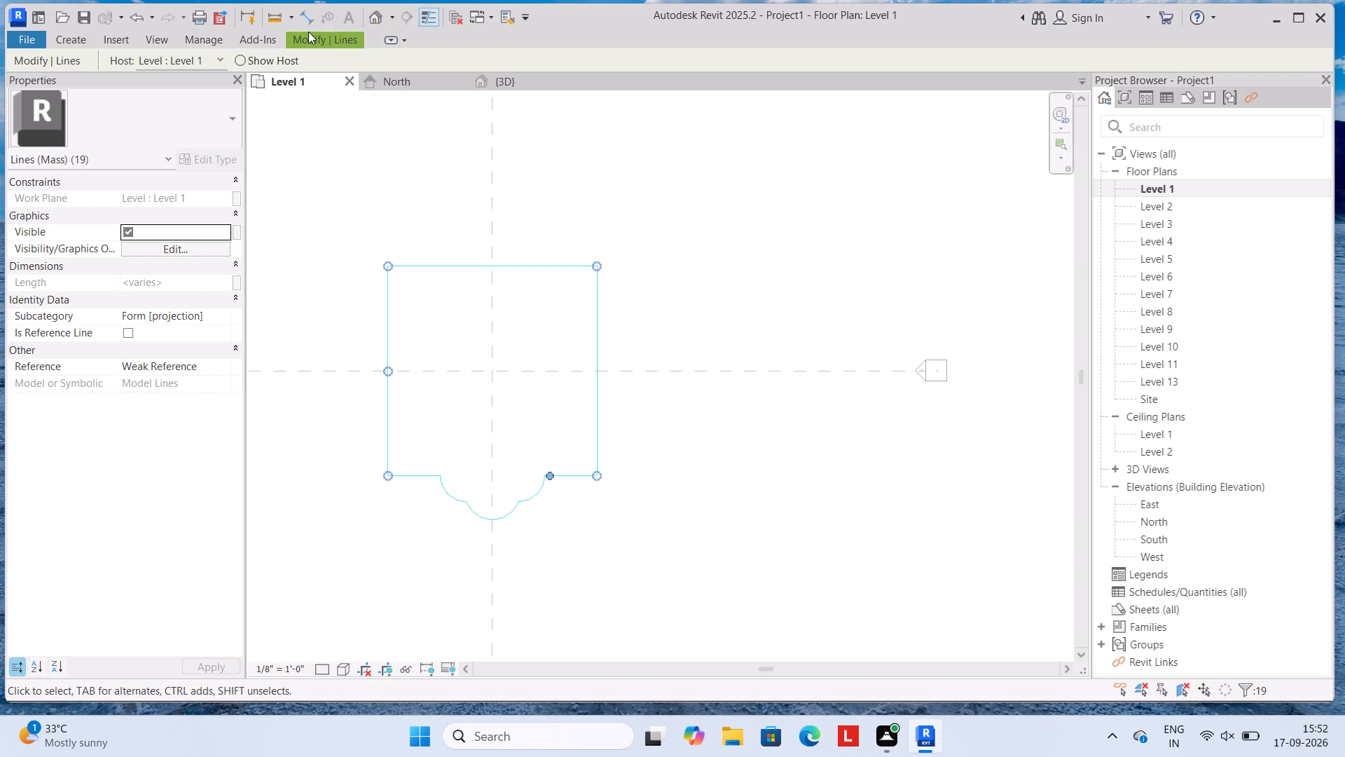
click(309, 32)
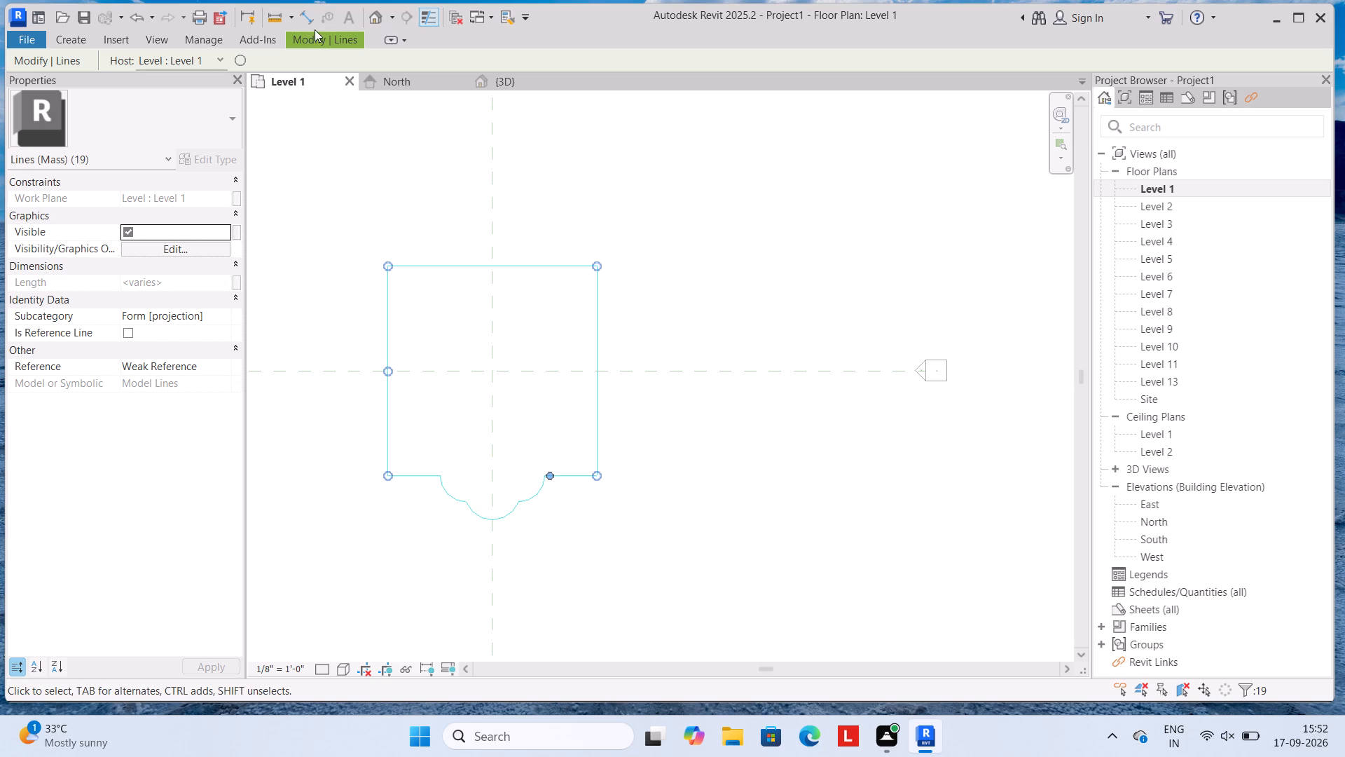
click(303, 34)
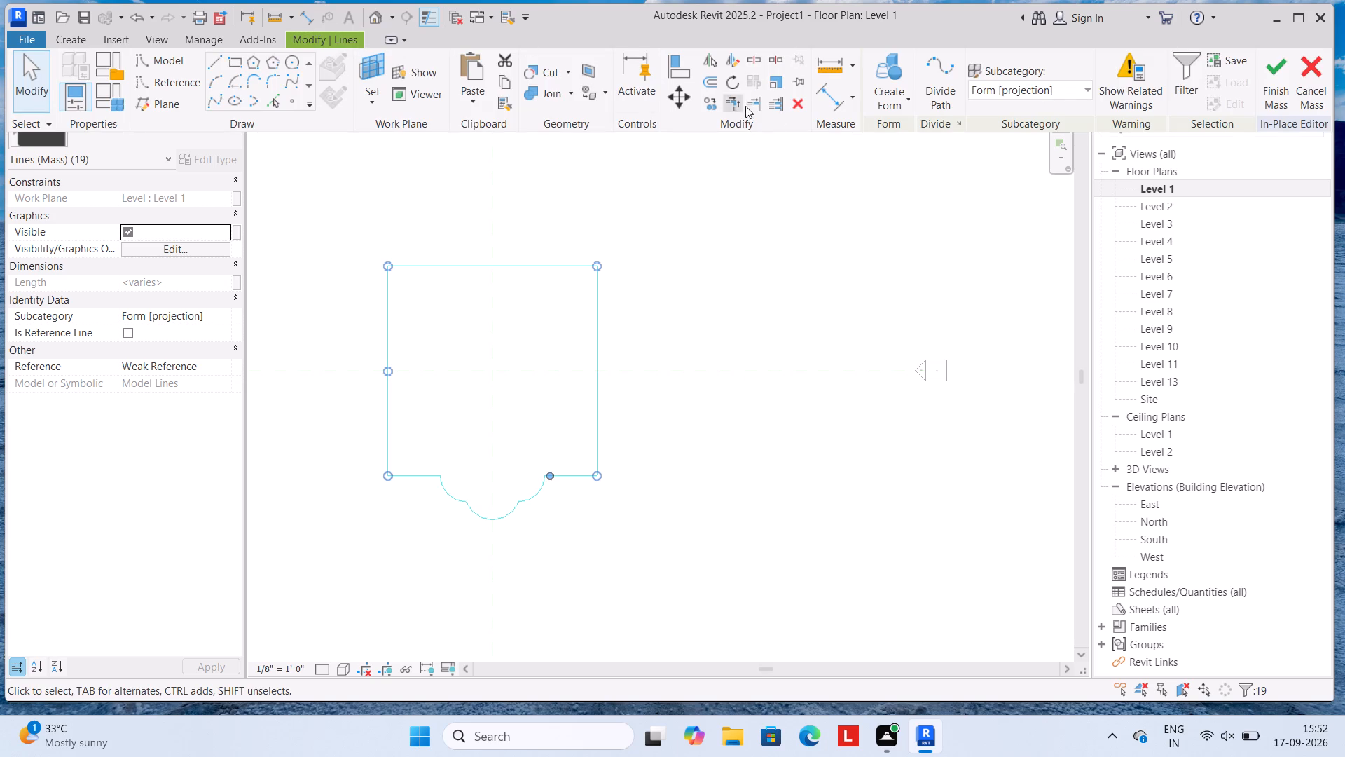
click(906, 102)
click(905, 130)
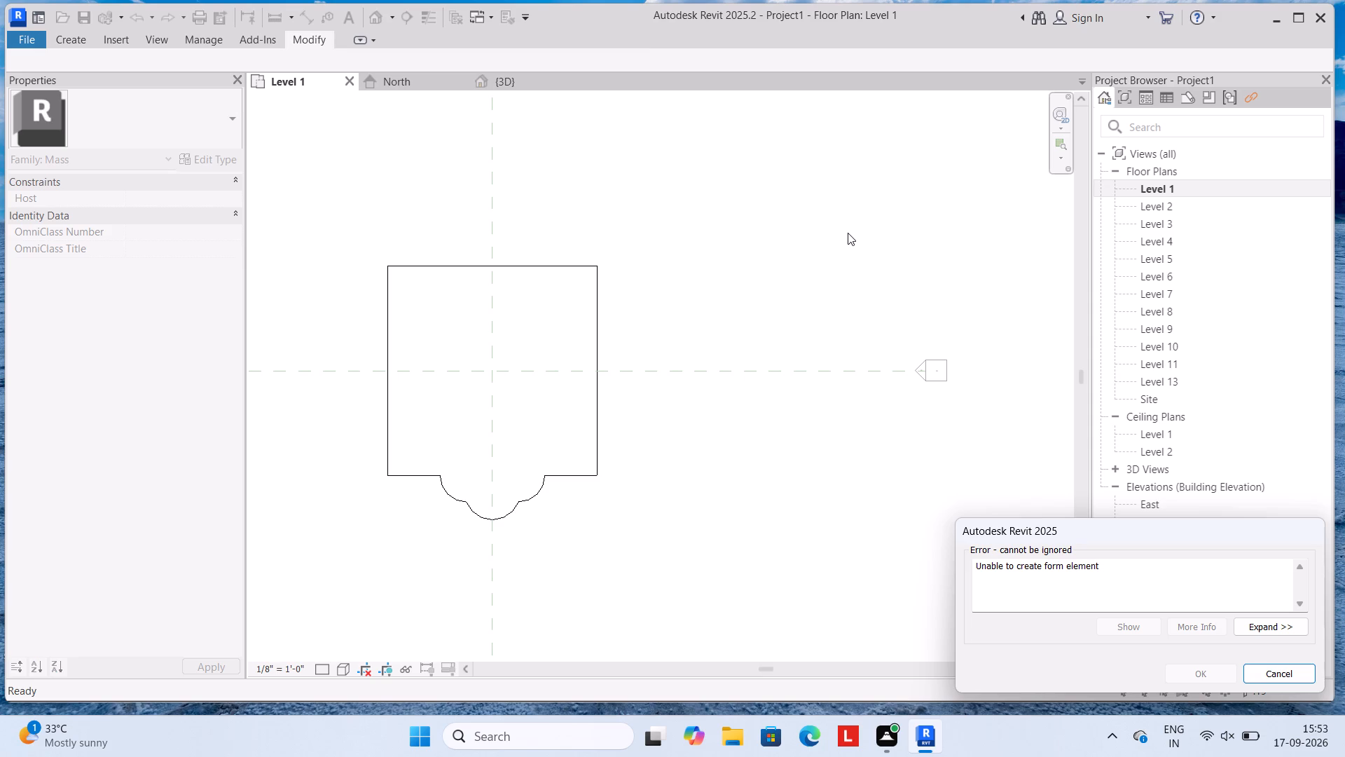
Examine how the outline copies sit on the levels in the North elevation and the 3D view.
click(415, 76)
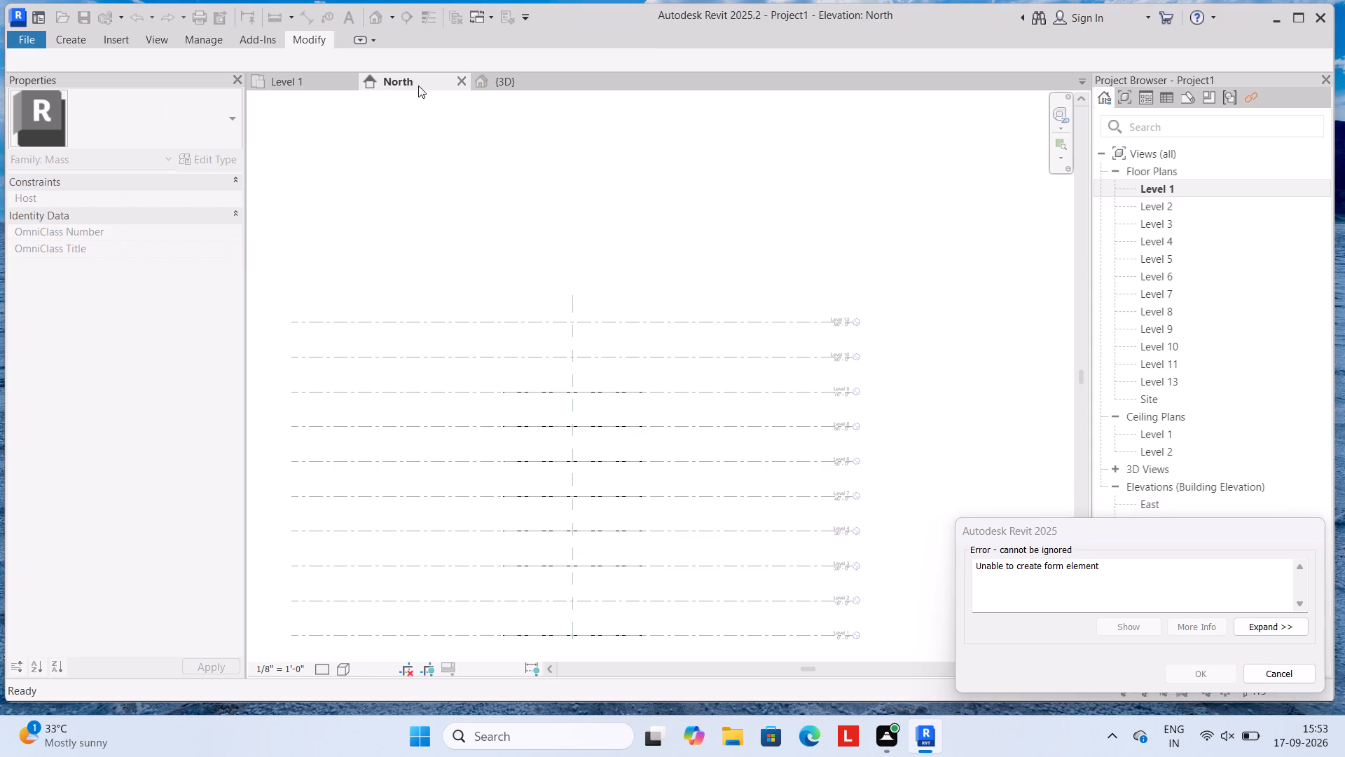
scroll(437, 179, down, 6)
scroll(434, 204, up, 2)
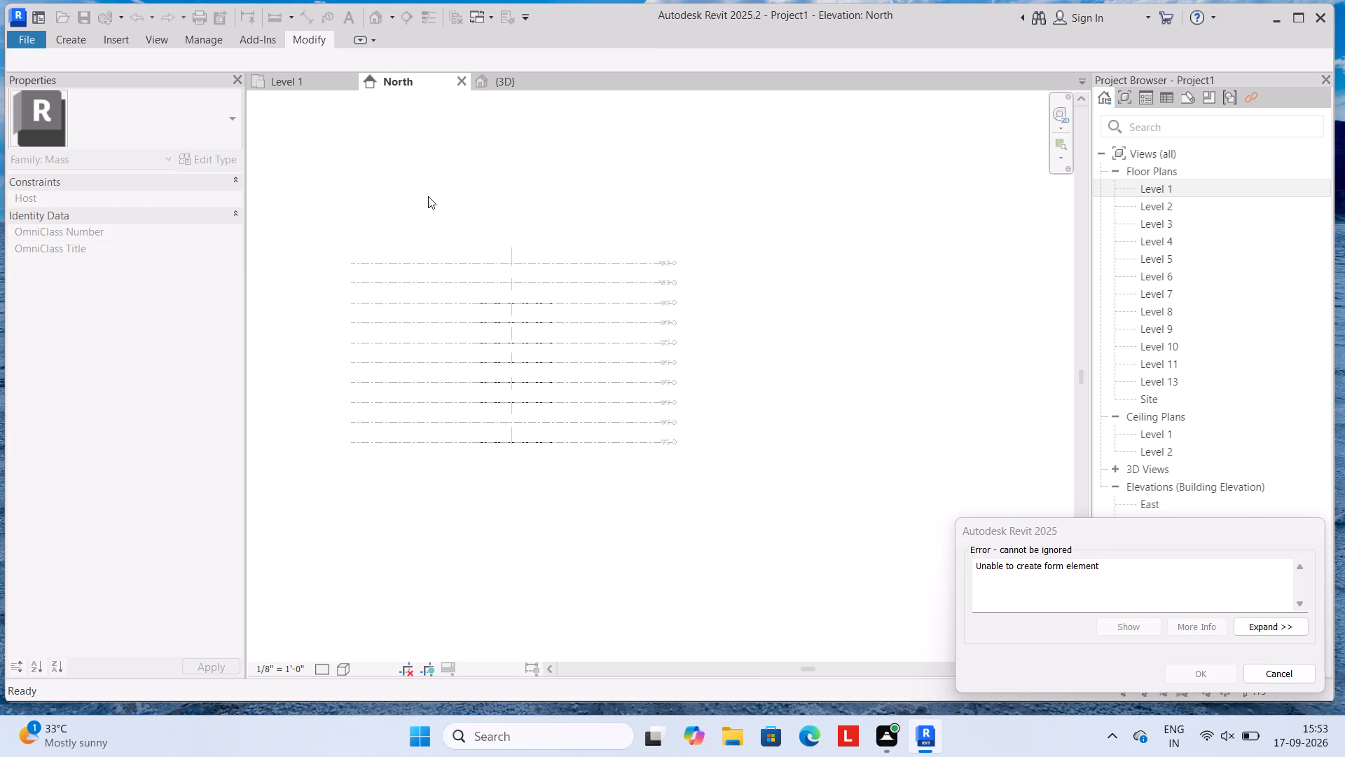
scroll(428, 196, up, 5)
scroll(422, 199, down, 3)
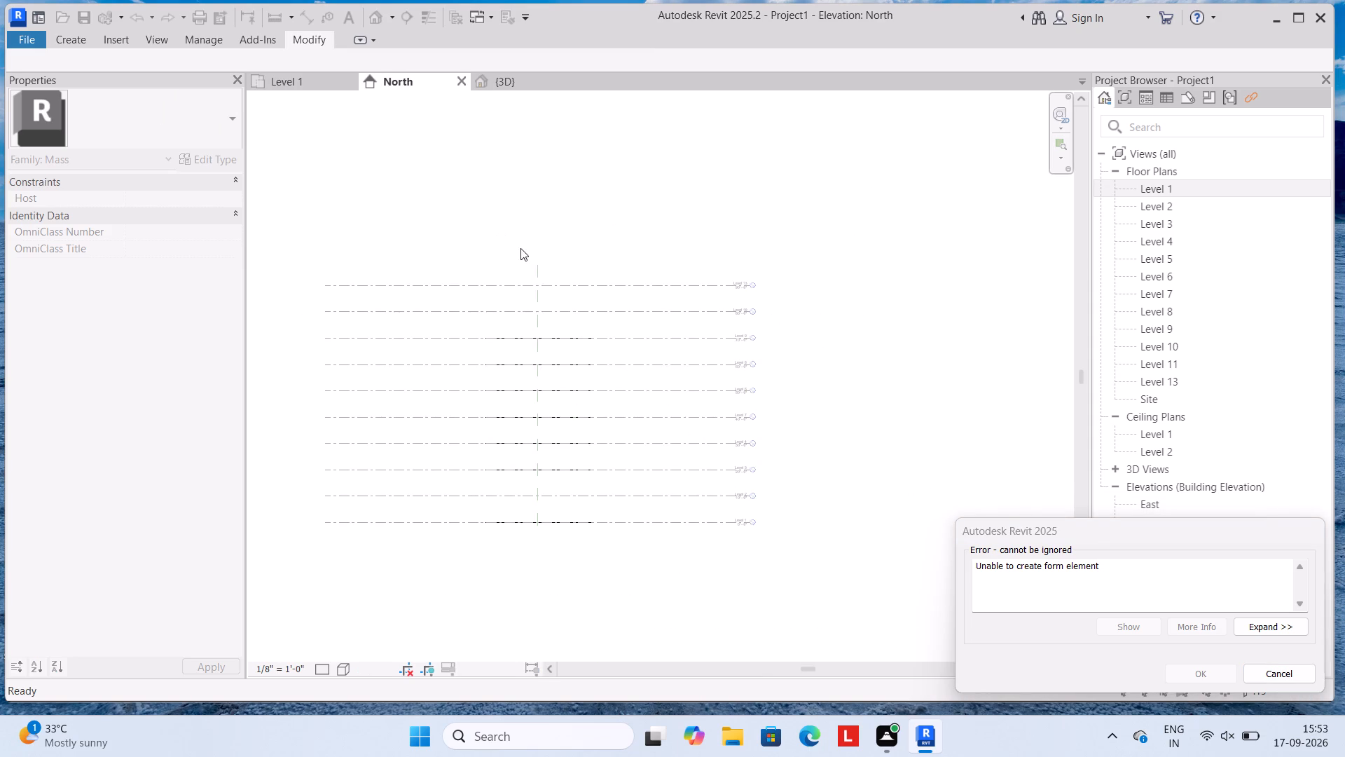
drag(542, 275, 557, 566)
click(531, 88)
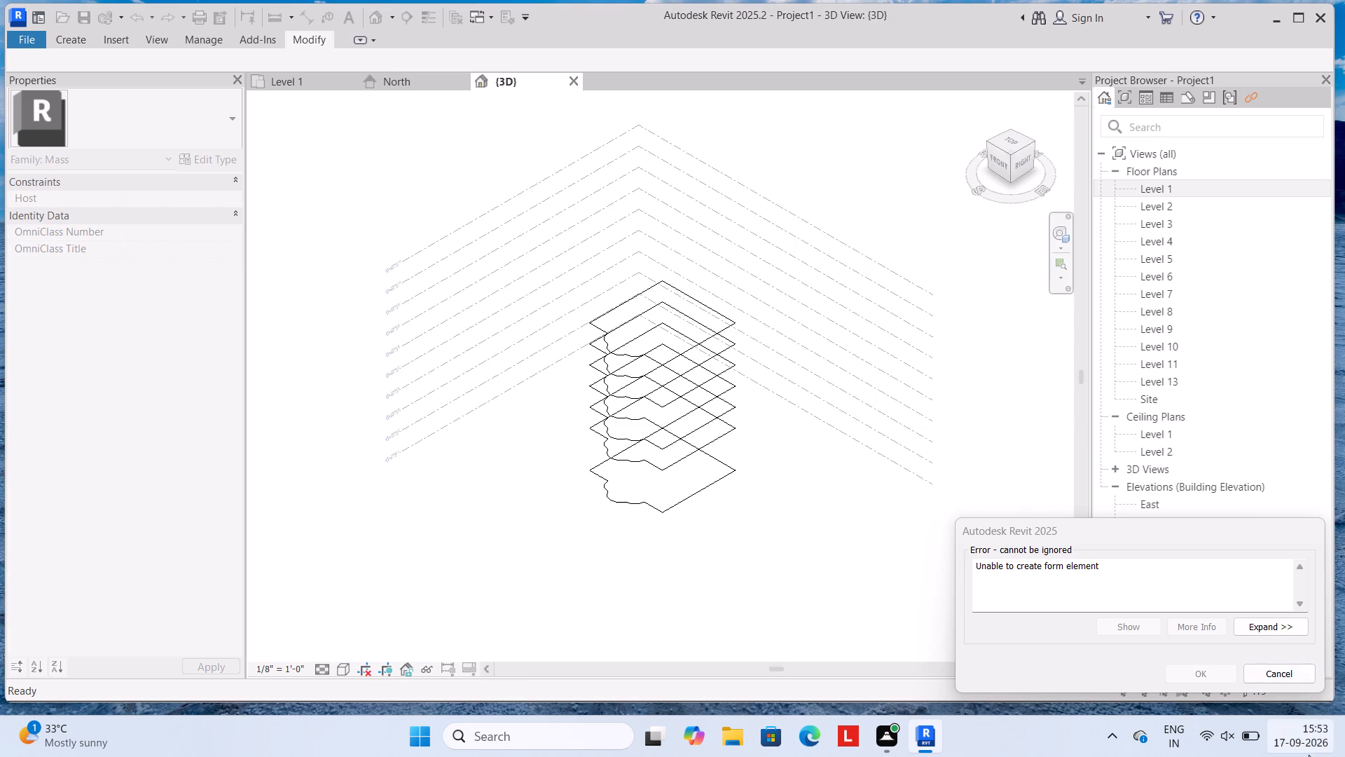
click(1288, 669)
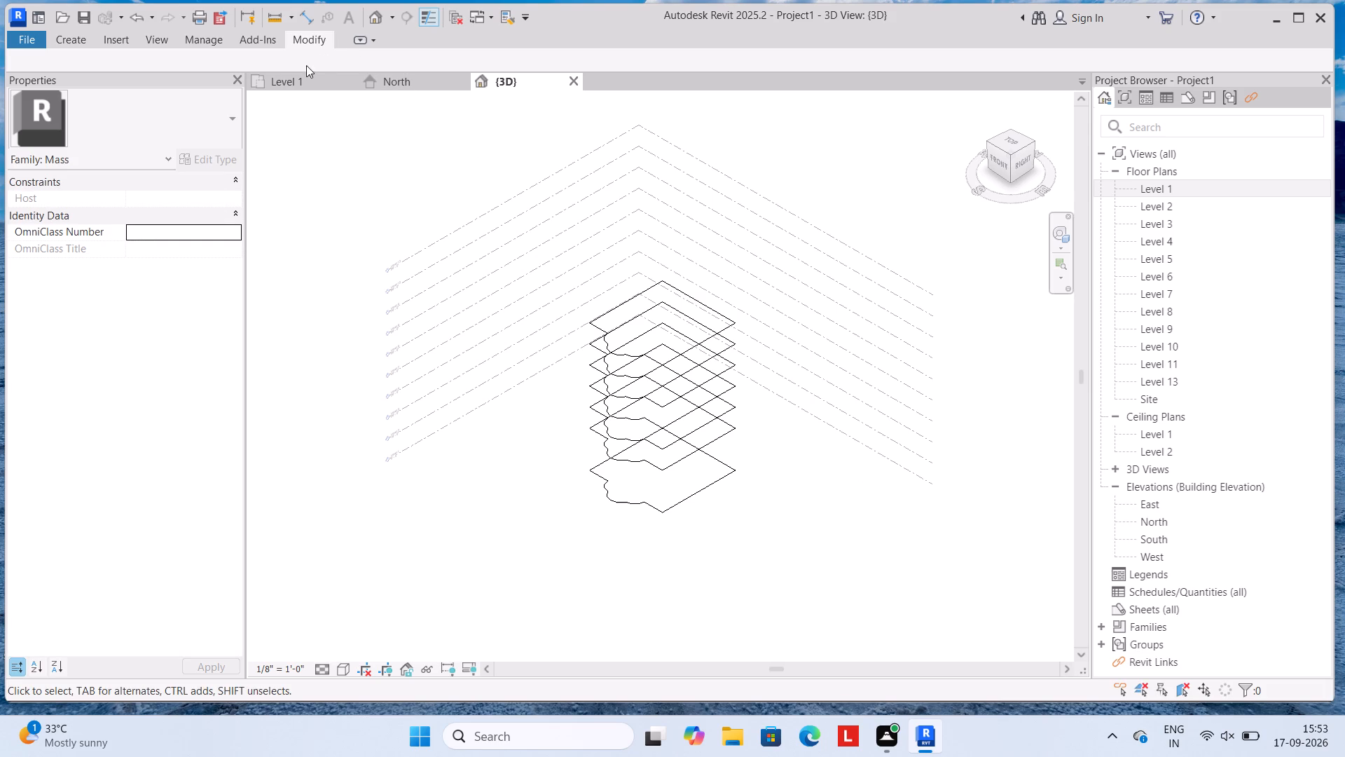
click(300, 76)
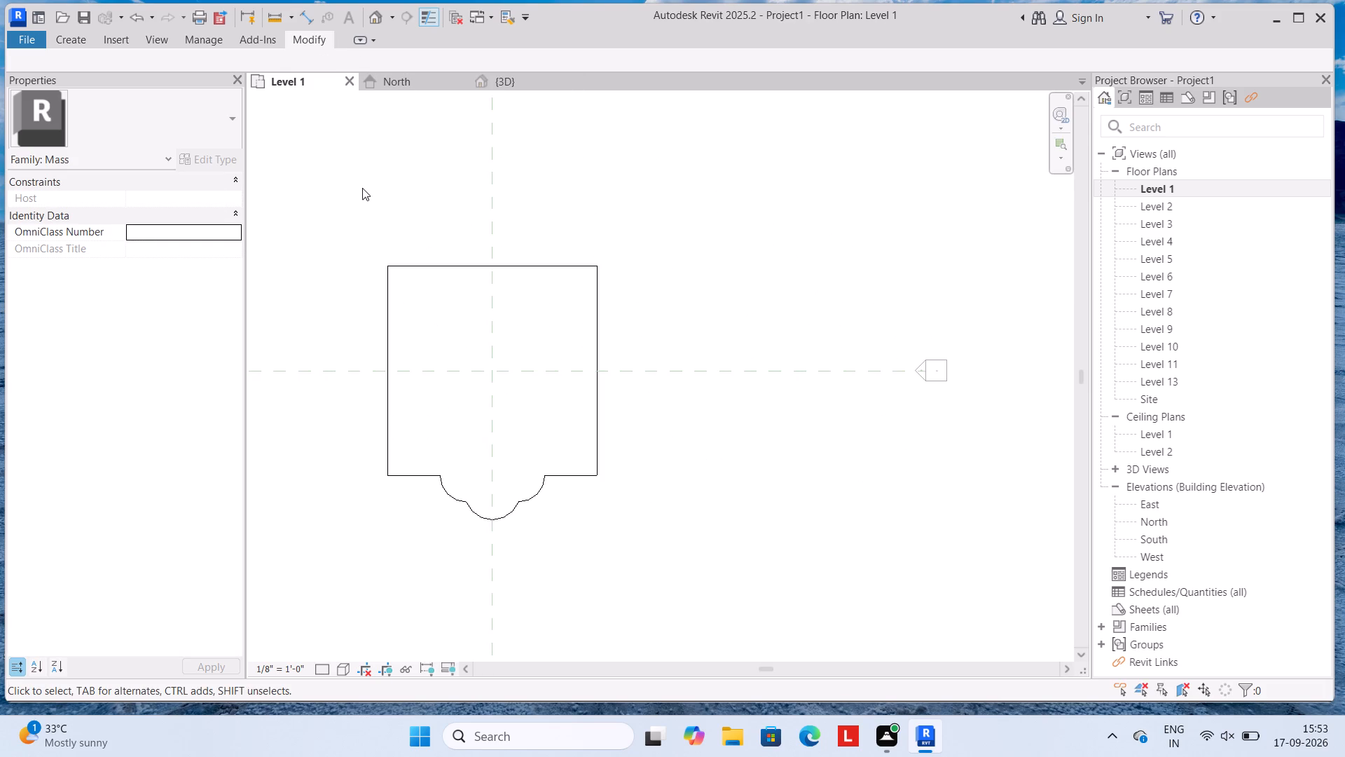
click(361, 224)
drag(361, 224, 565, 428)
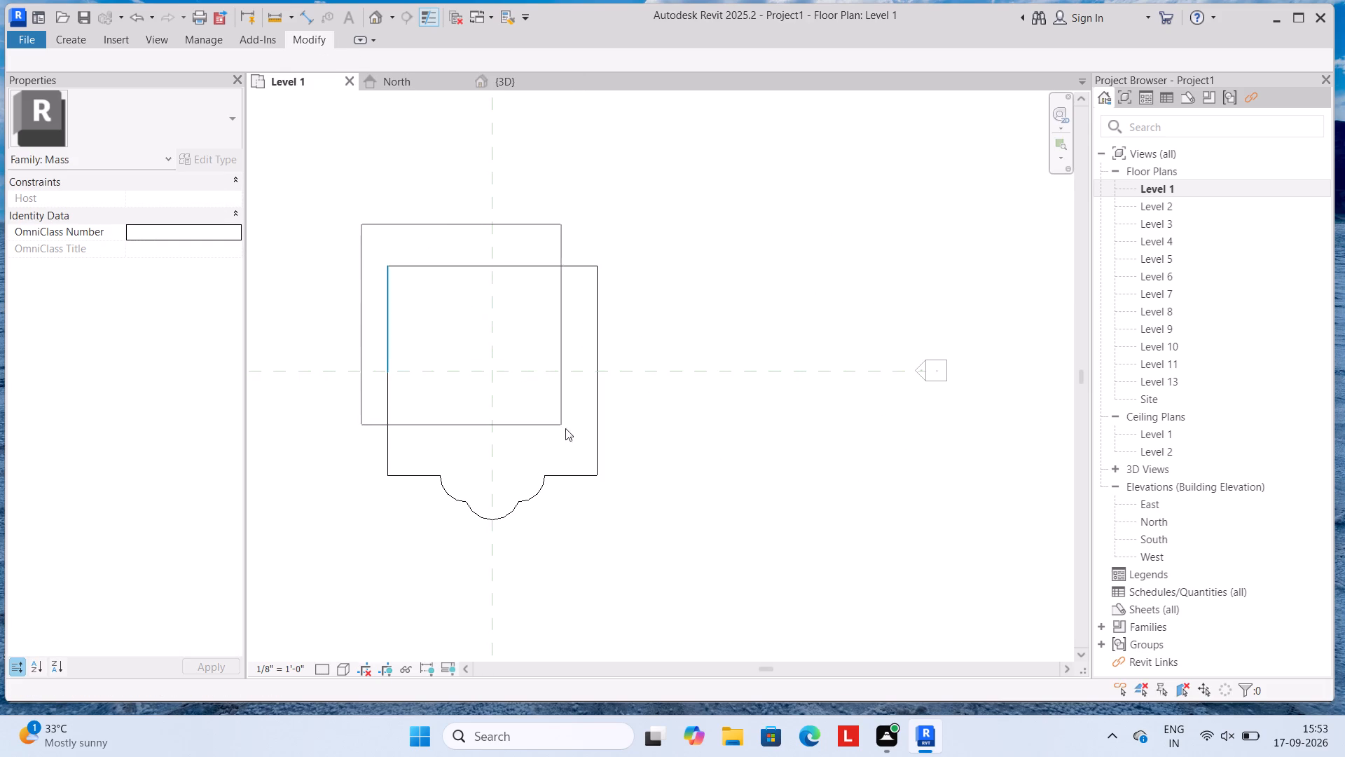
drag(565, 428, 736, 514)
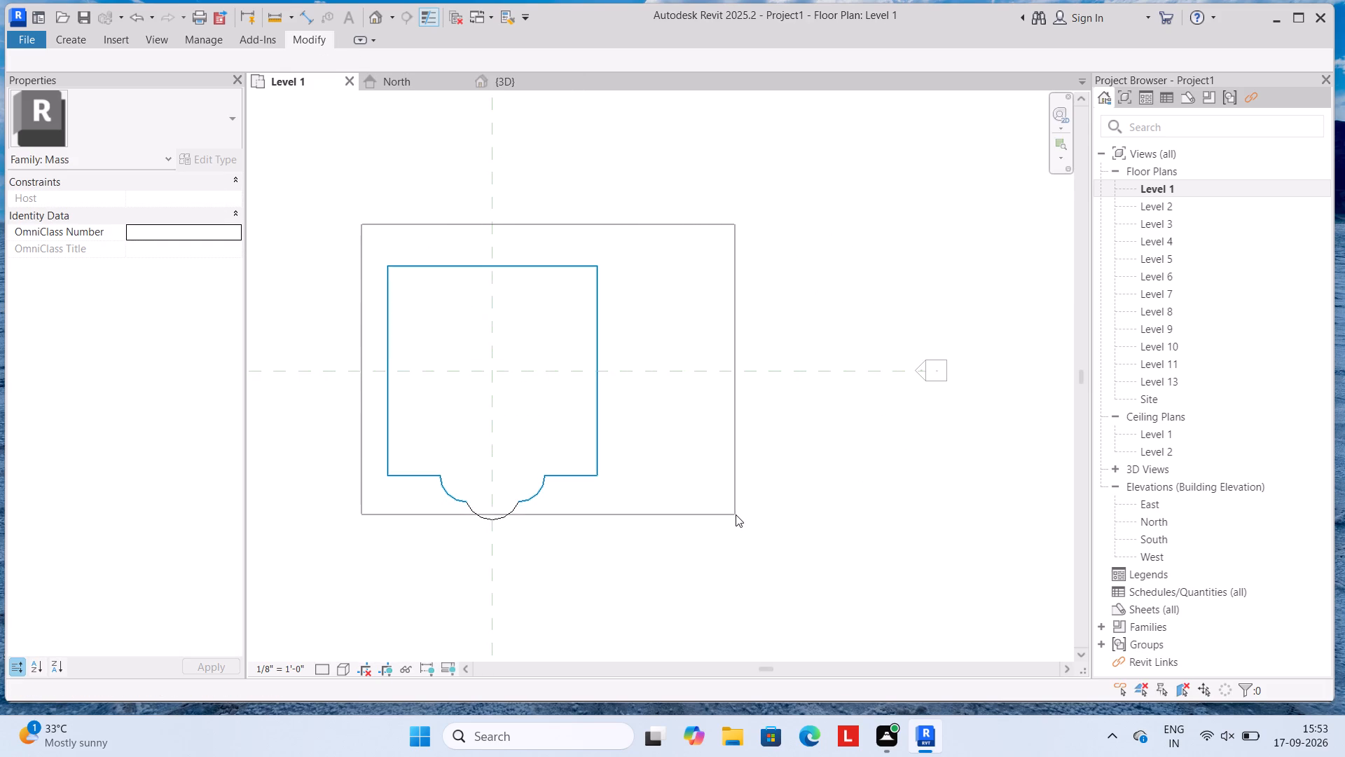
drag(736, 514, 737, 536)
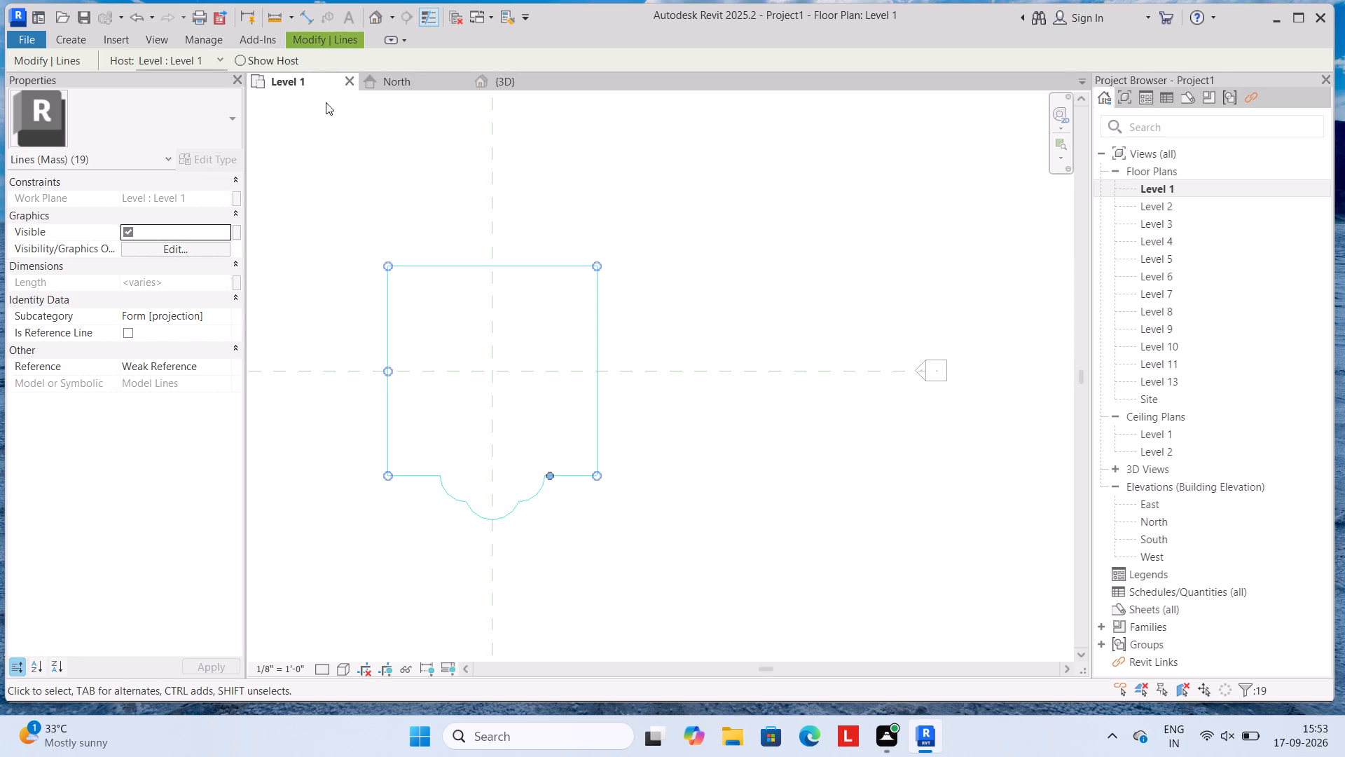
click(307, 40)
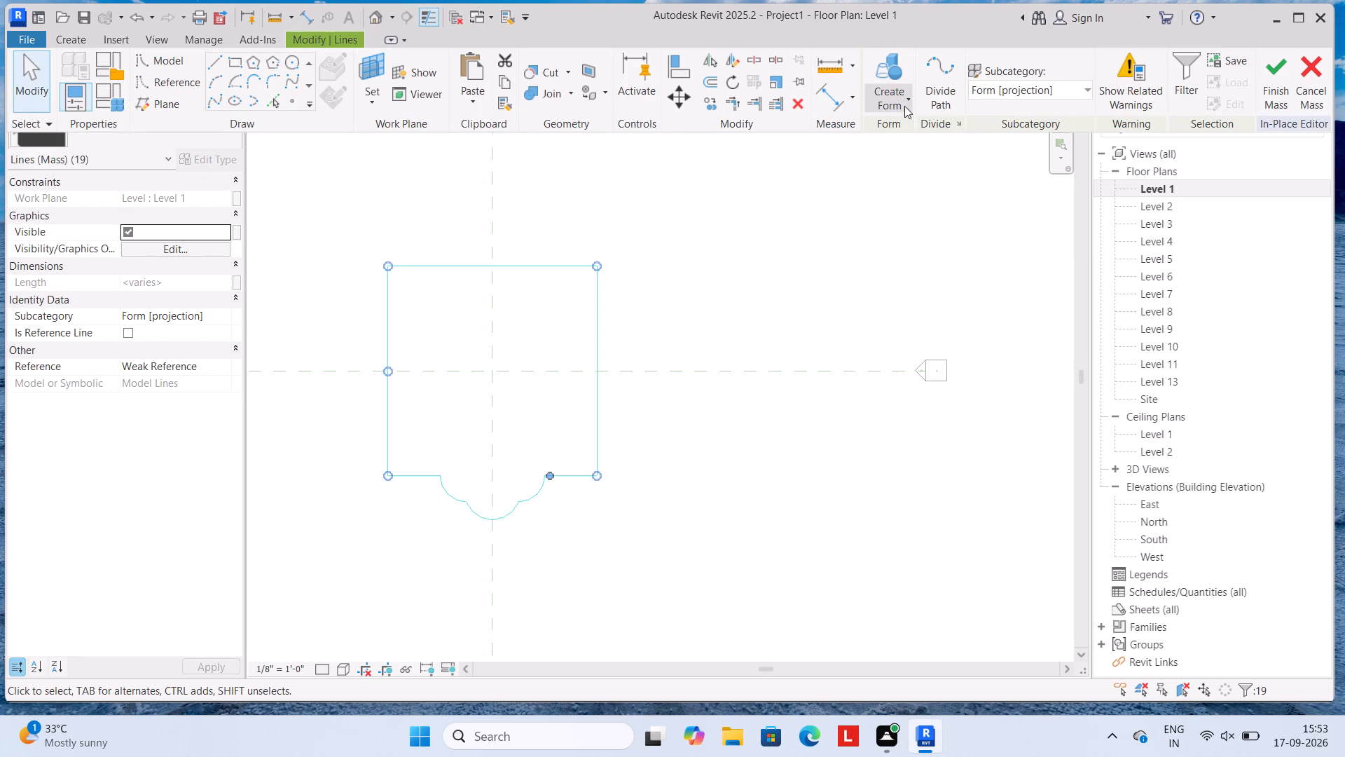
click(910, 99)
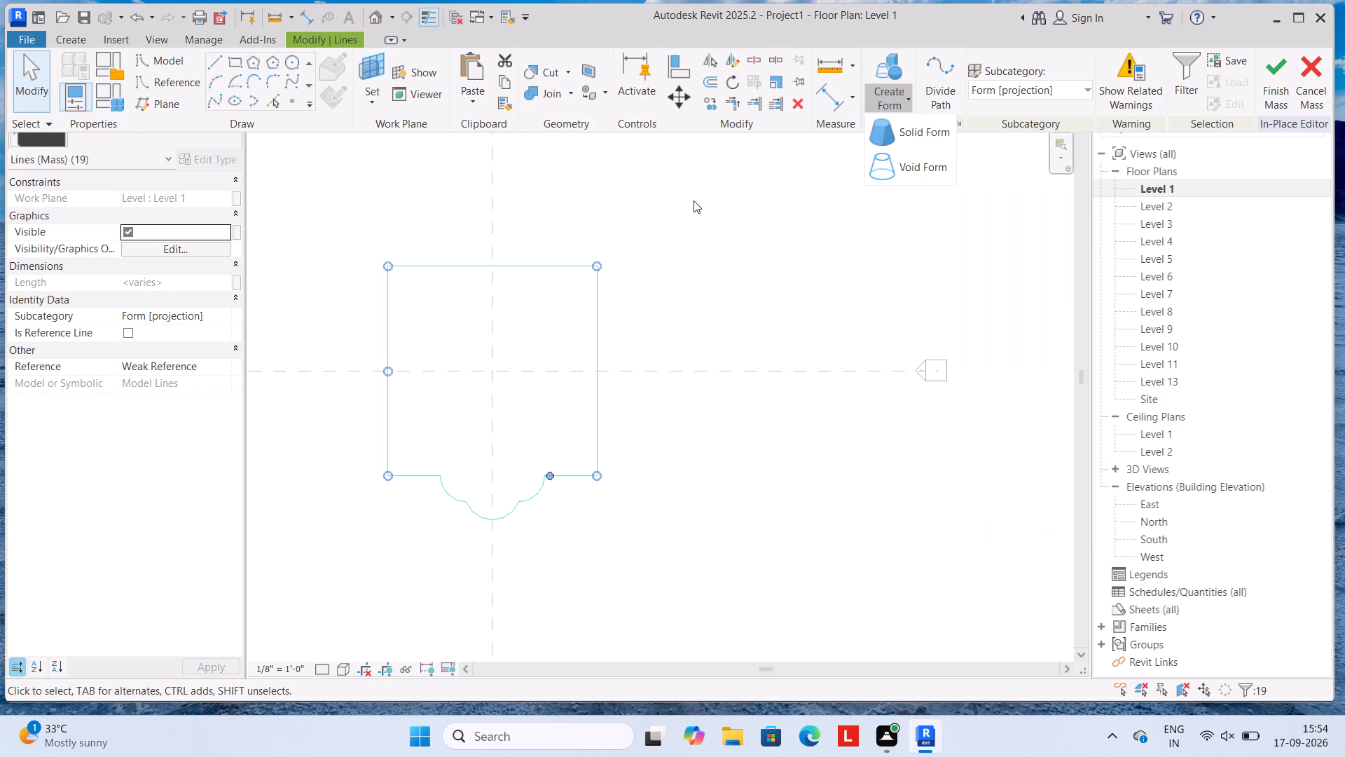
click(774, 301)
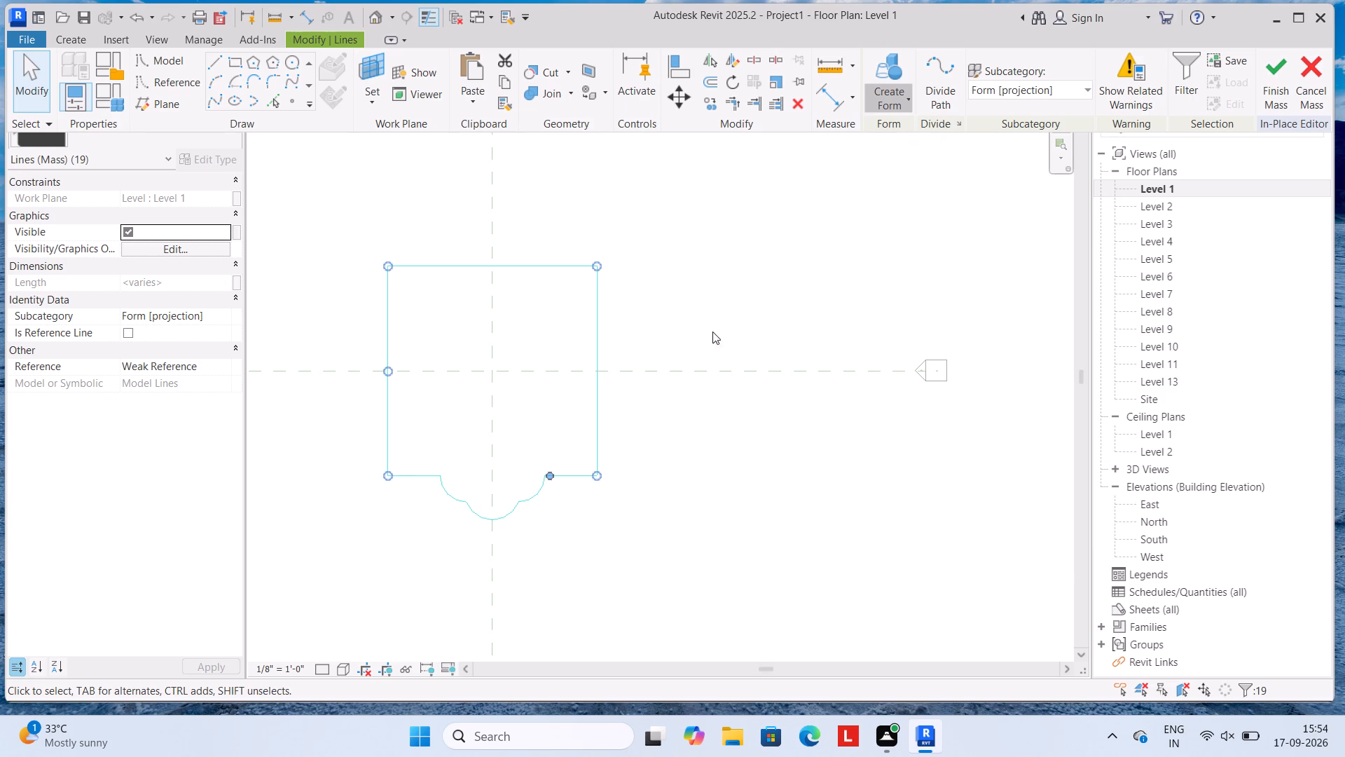
Set the visual style to Shaded in both the Level 1 floor plan and the 3D view.
drag(338, 670, 344, 670)
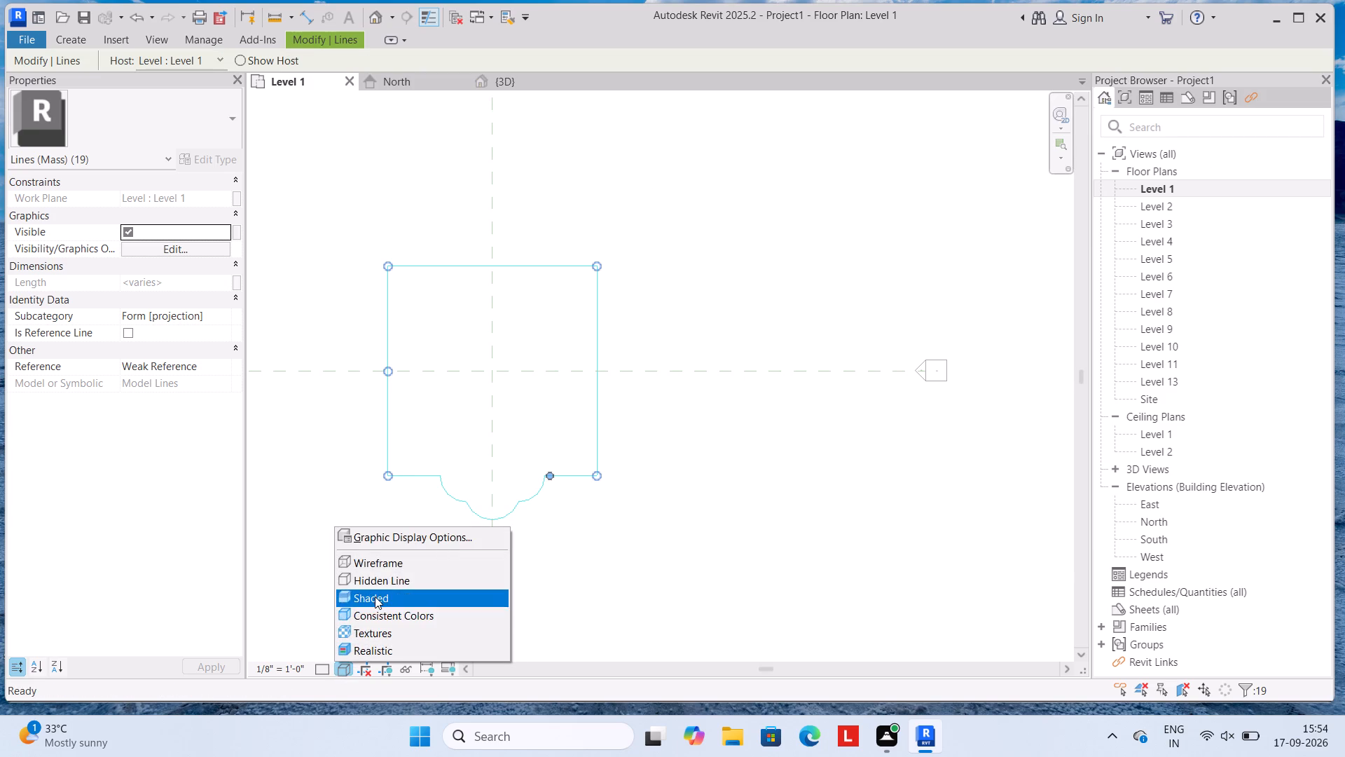
click(377, 594)
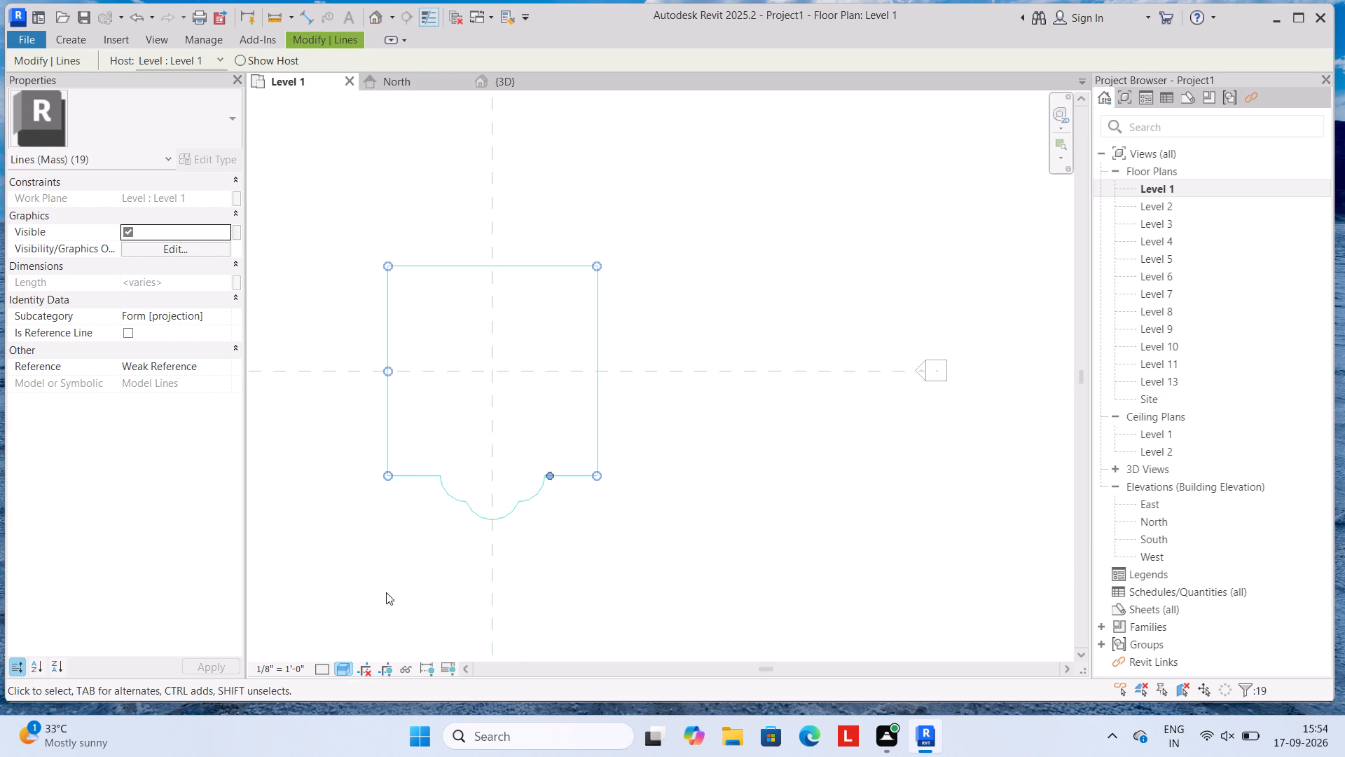
click(533, 76)
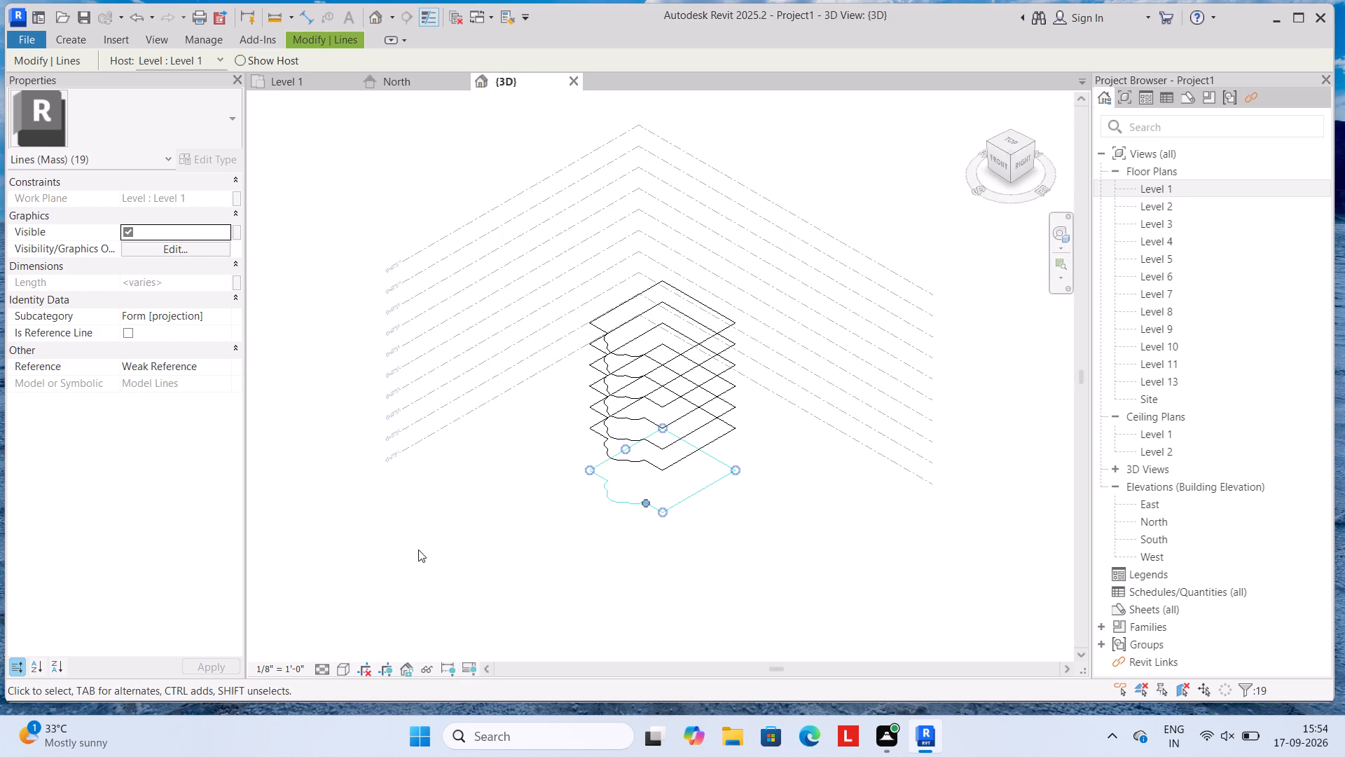
key(Escape)
click(337, 671)
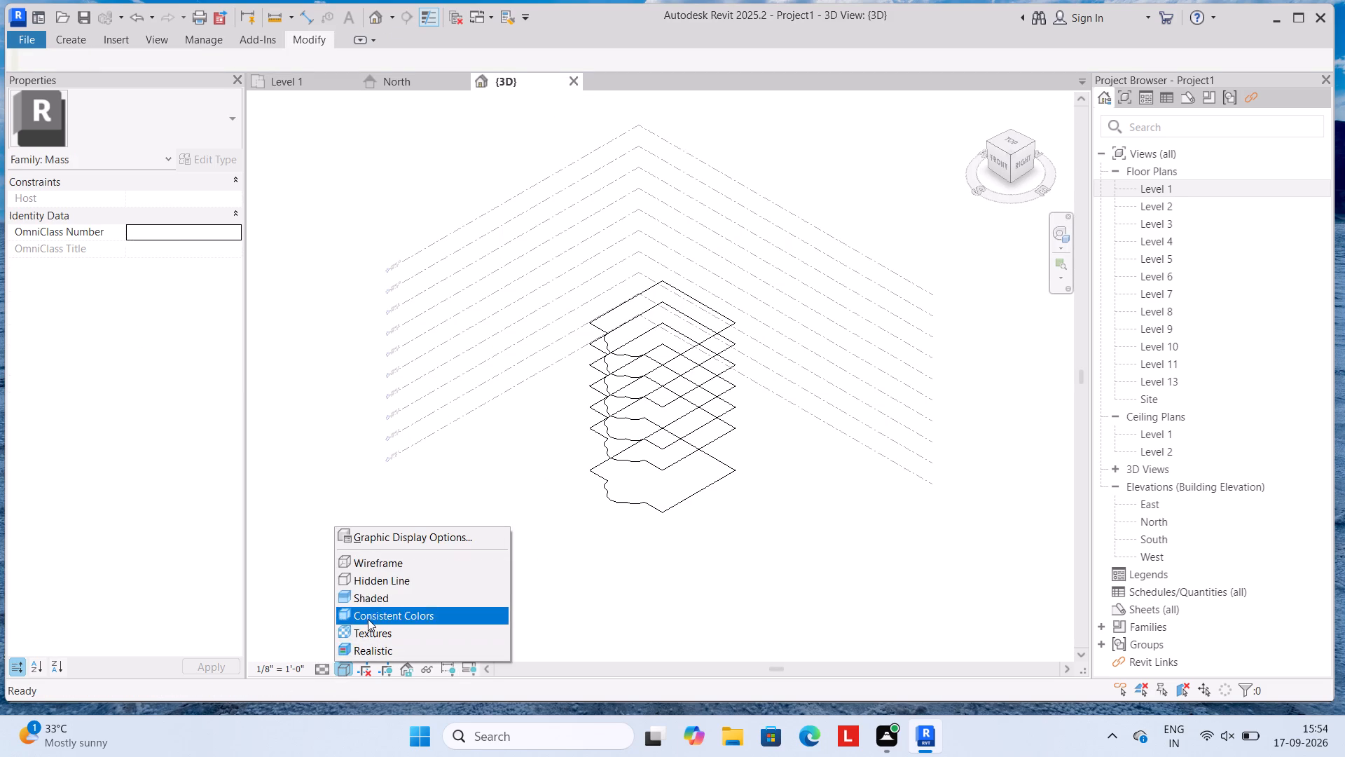
click(380, 599)
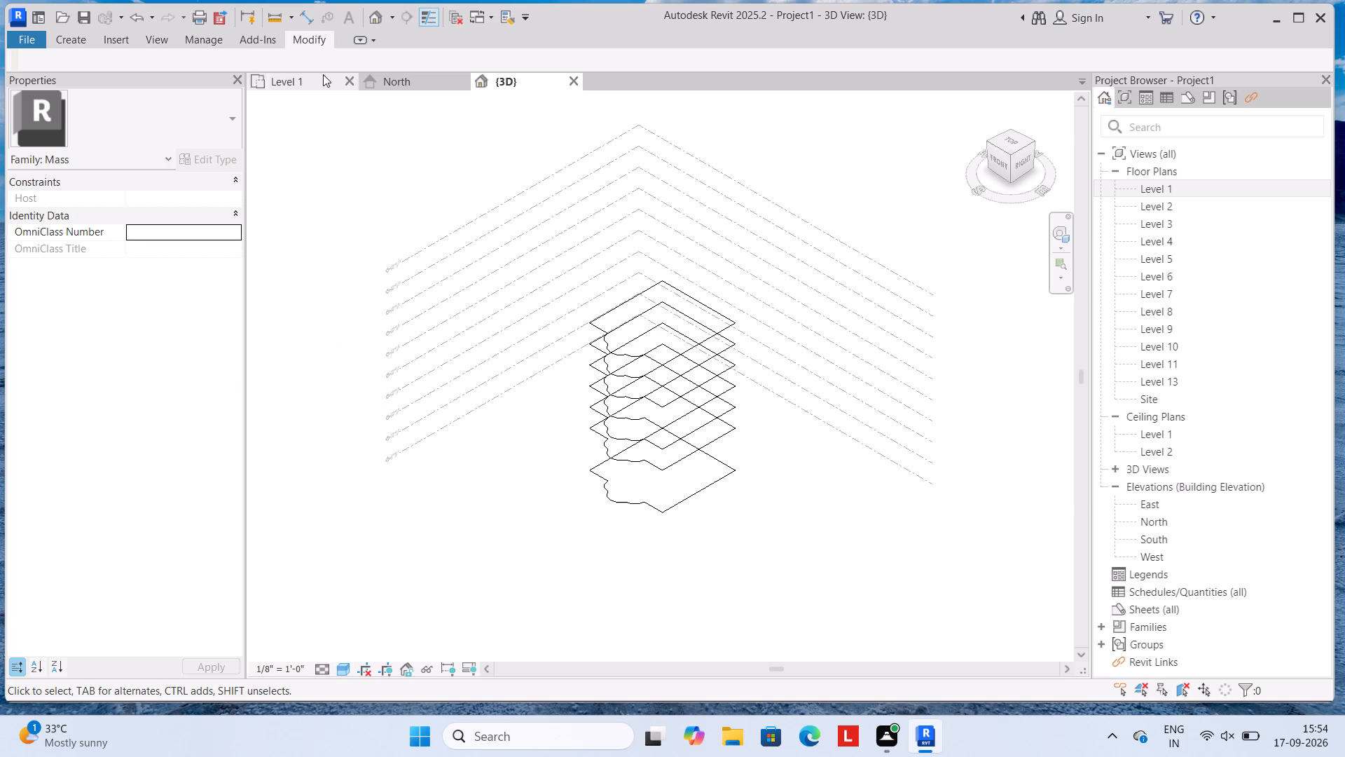
Return to the Level 1 floor plan showing the whole outline with its arced bay.
click(302, 77)
scroll(577, 307, down, 2)
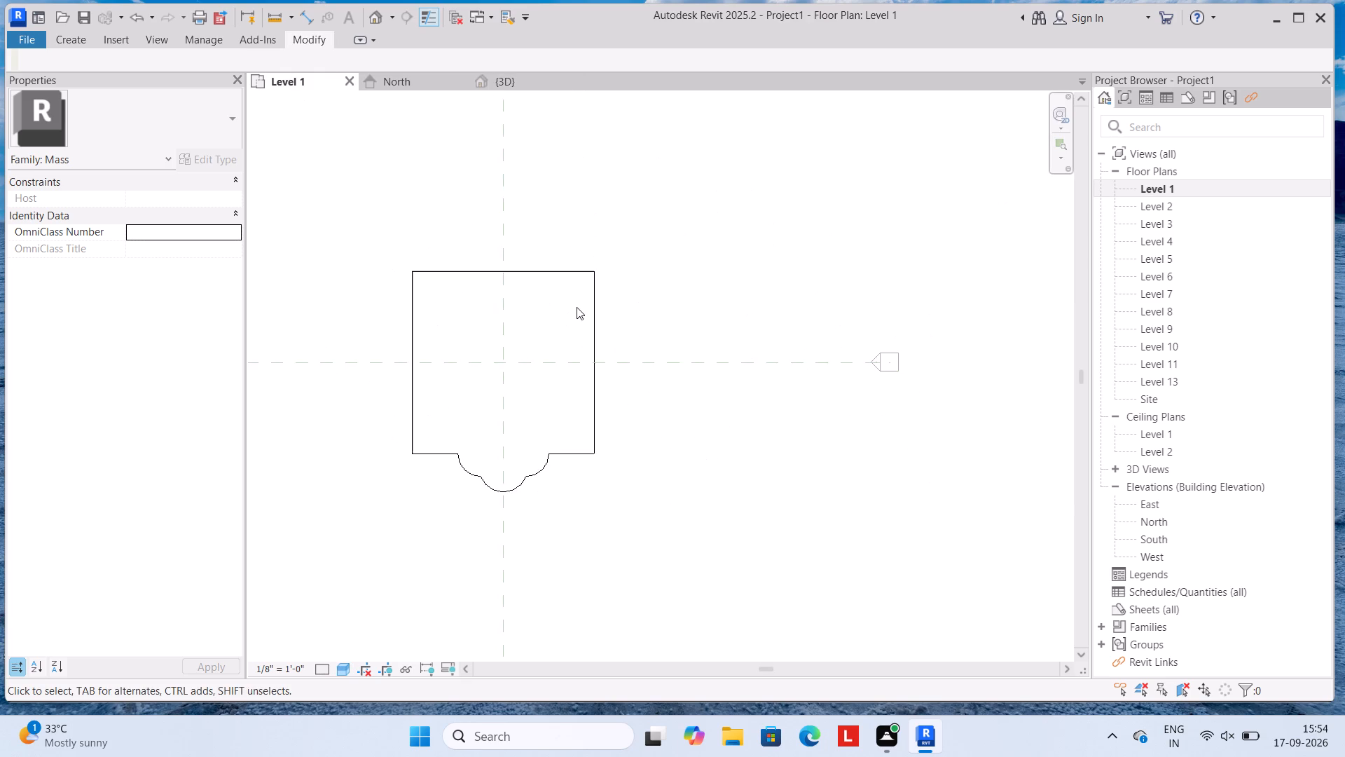
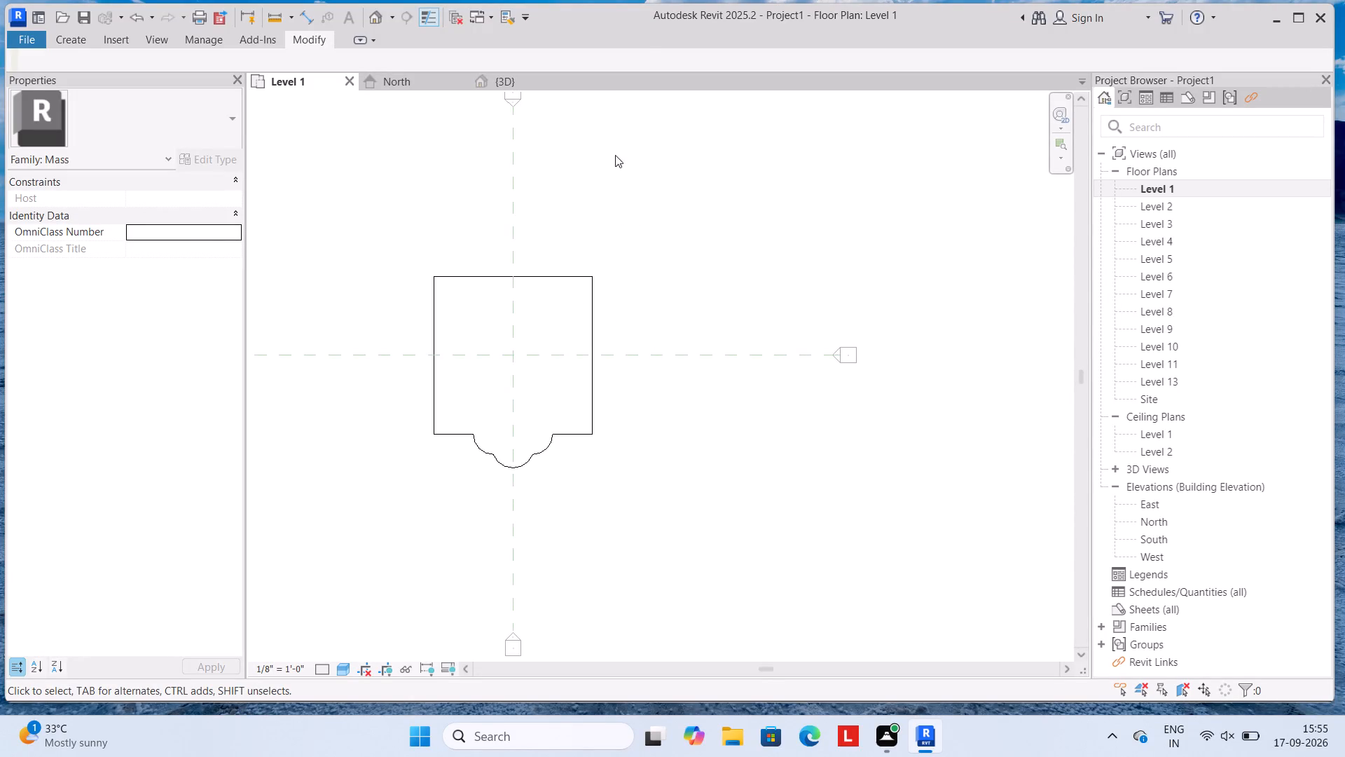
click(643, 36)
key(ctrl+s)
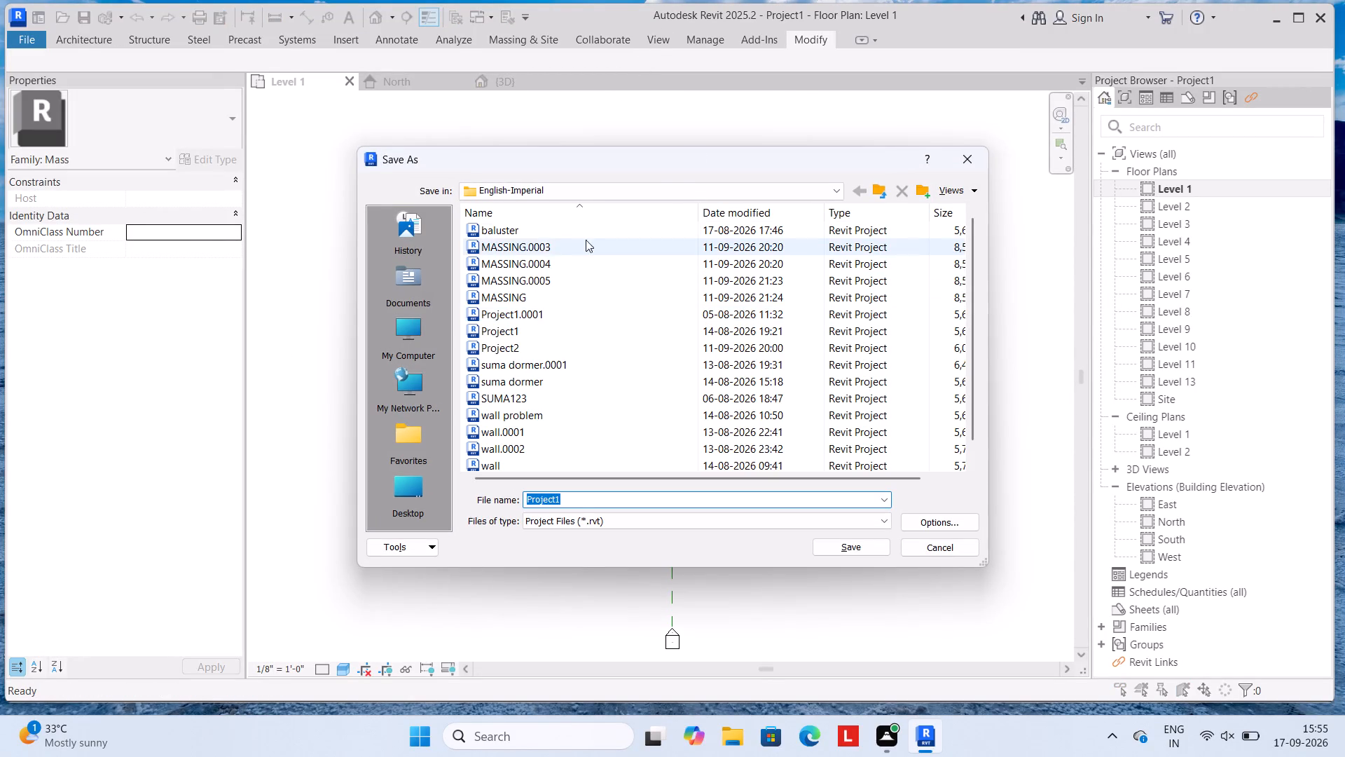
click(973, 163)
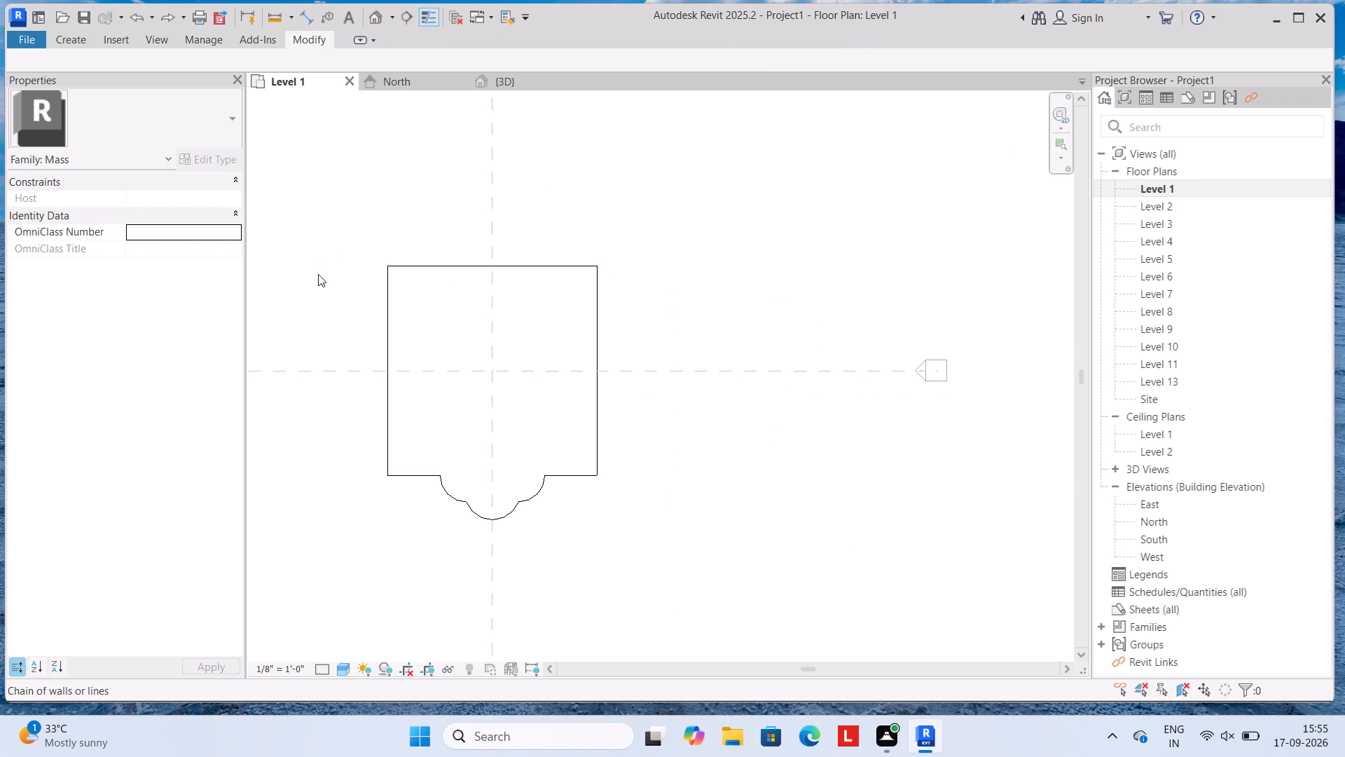
Save the project under the new name TIME1 in the English-Imperial folder, proceeding with the save from in-place edit mode.
click(17, 36)
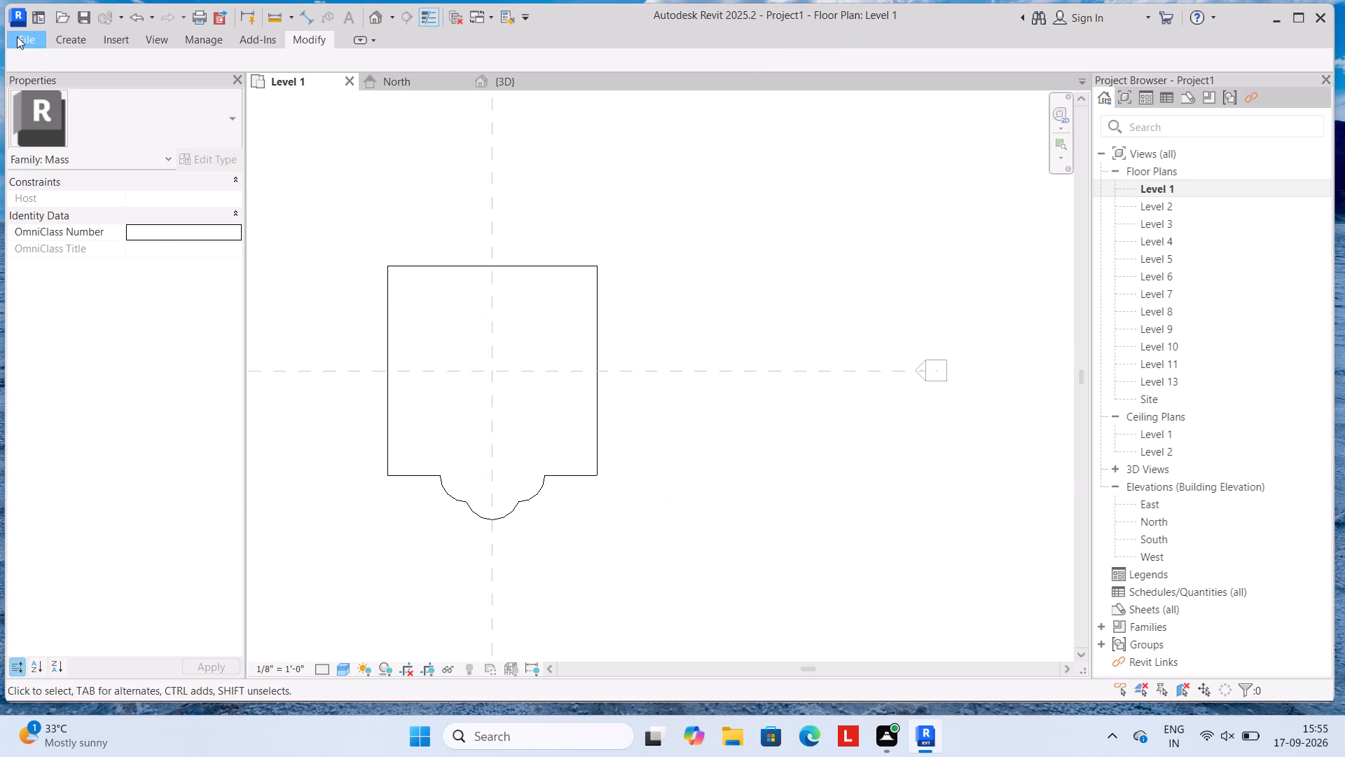
click(72, 264)
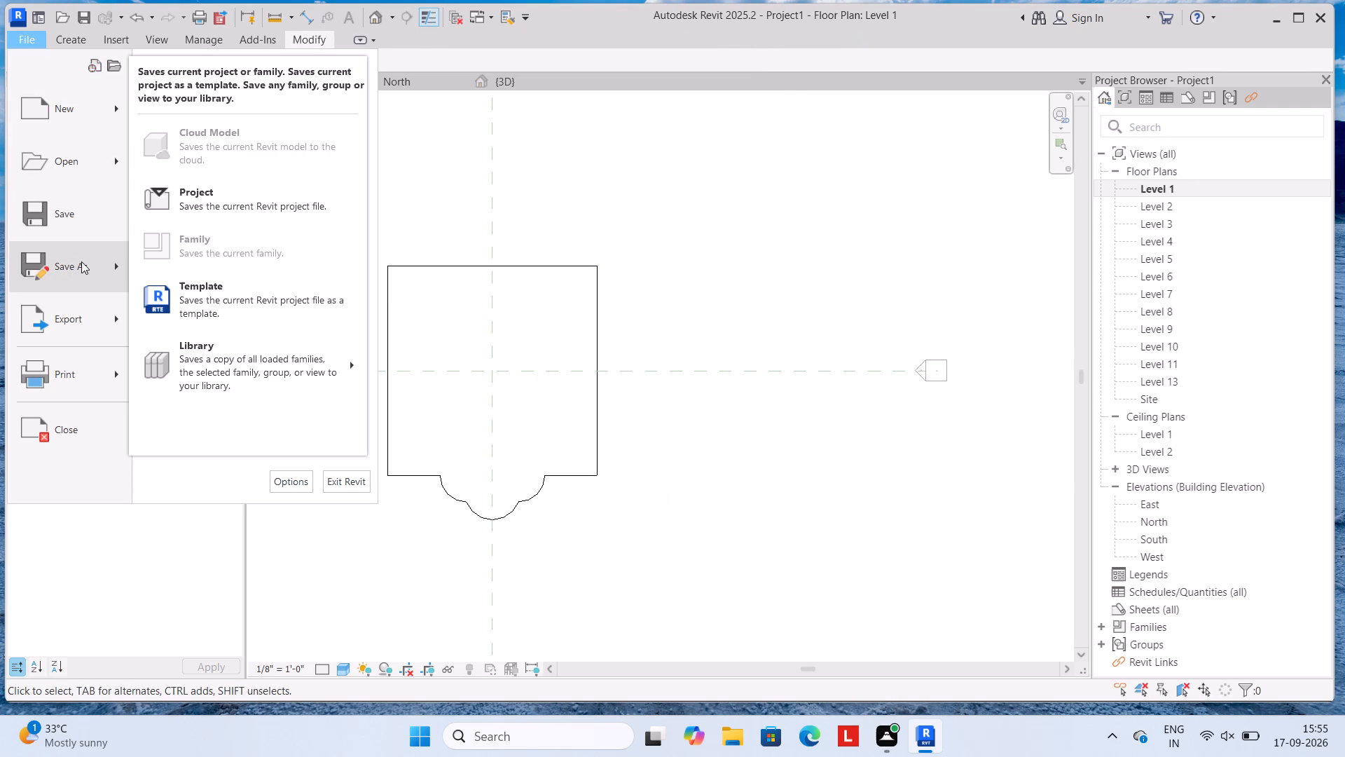
click(211, 201)
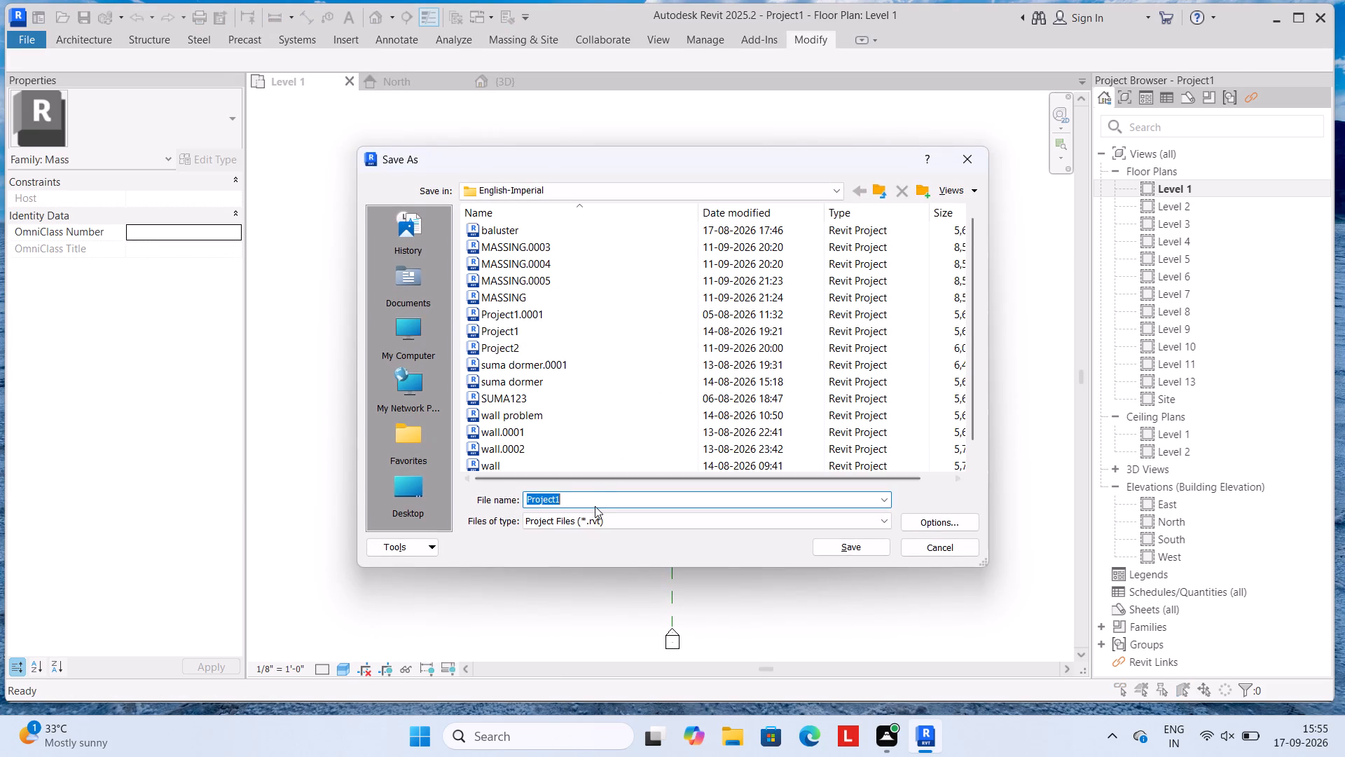
click(594, 500)
key(BackSpace)
key(BackSpace)
key(BackSpace)
key(BackSpace)
key(BackSpace)
key(BackSpace)
key(BackSpace)
key(BackSpace)
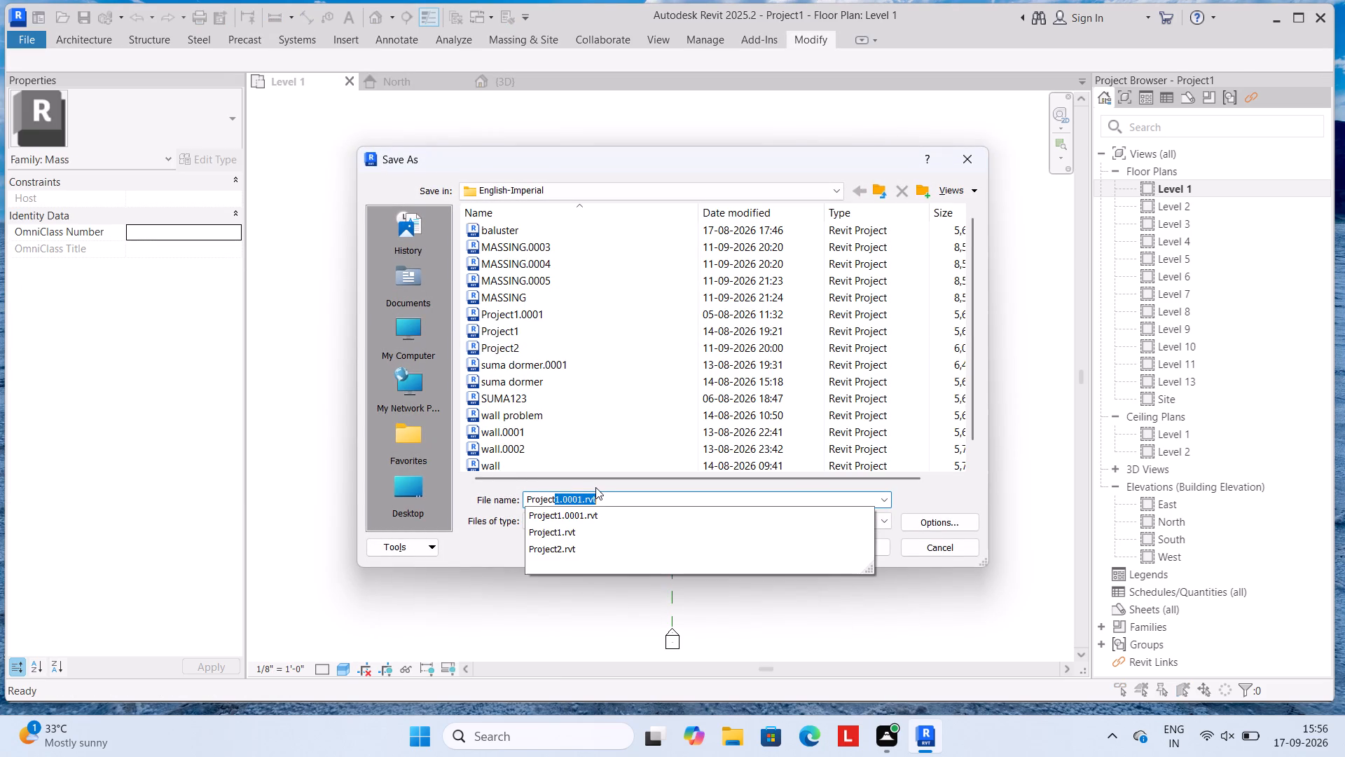
key(BackSpace)
text(TIME)
key(space)
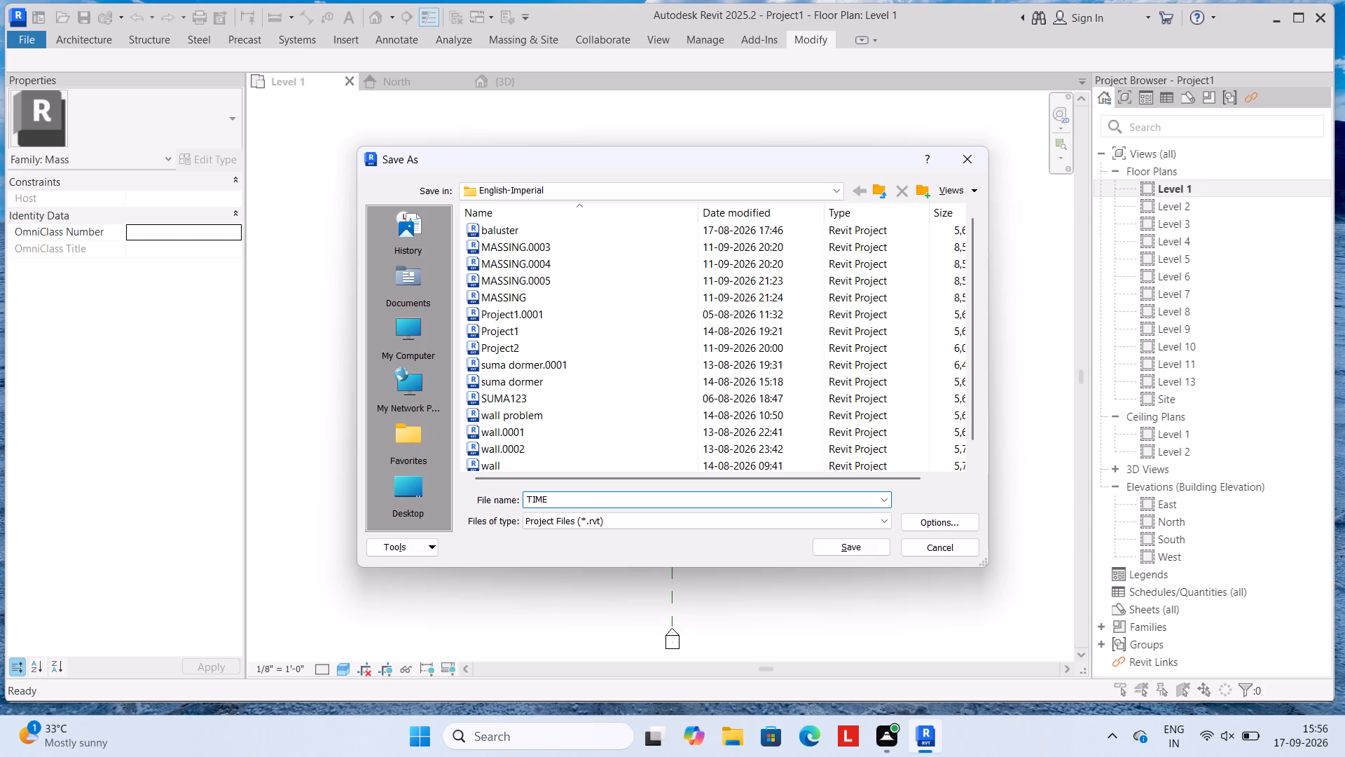
text(12)
key(BackSpace)
key(BackSpace)
key(BackSpace)
key(1)
click(855, 550)
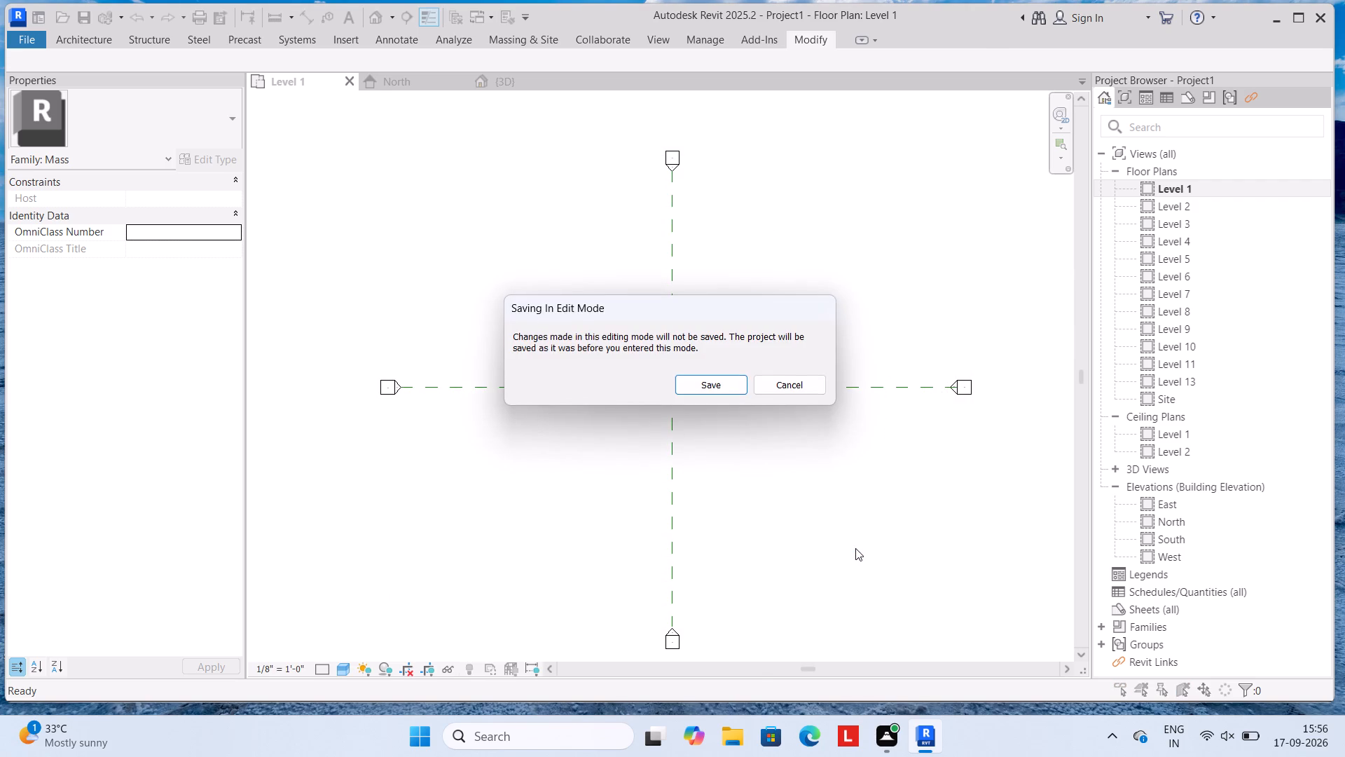
click(709, 383)
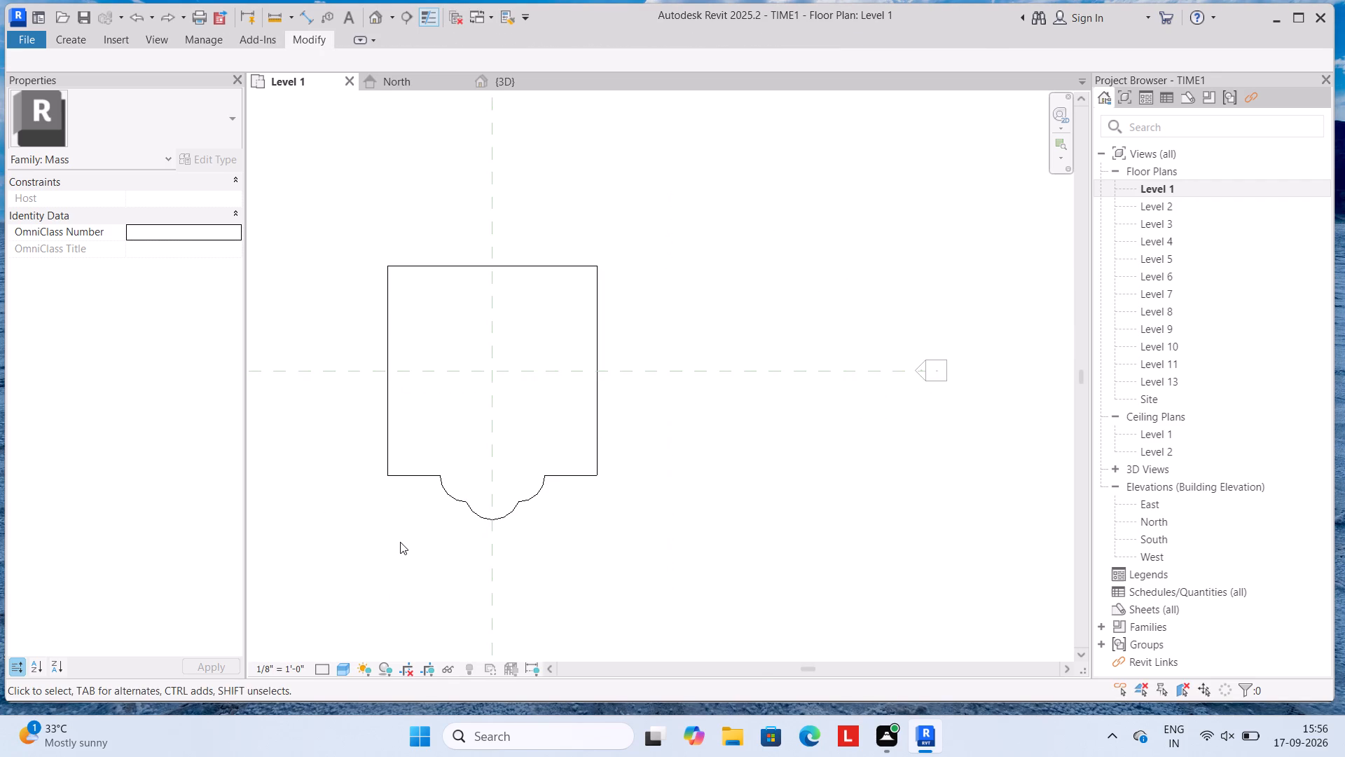
Save the TIME1 project again while still in the in-place mass edit mode.
key(ctrl+s)
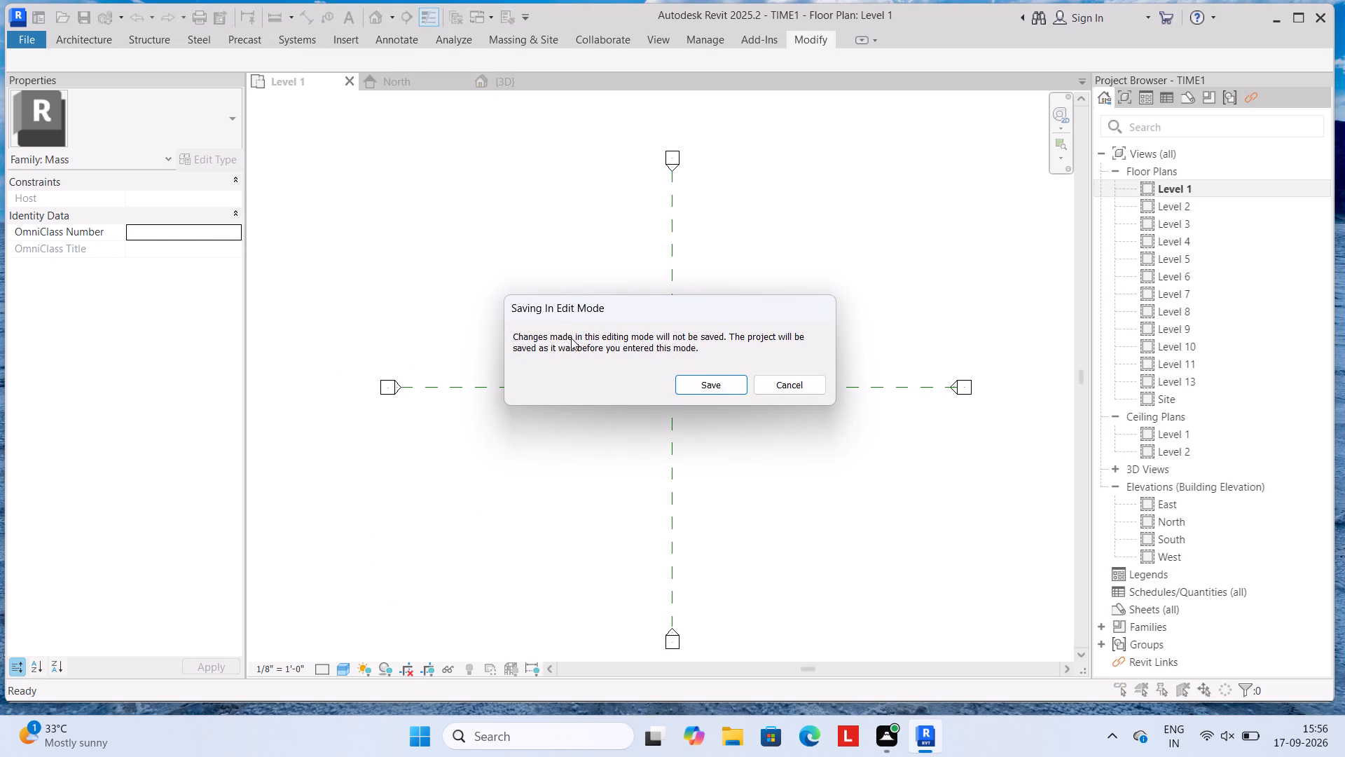
click(701, 386)
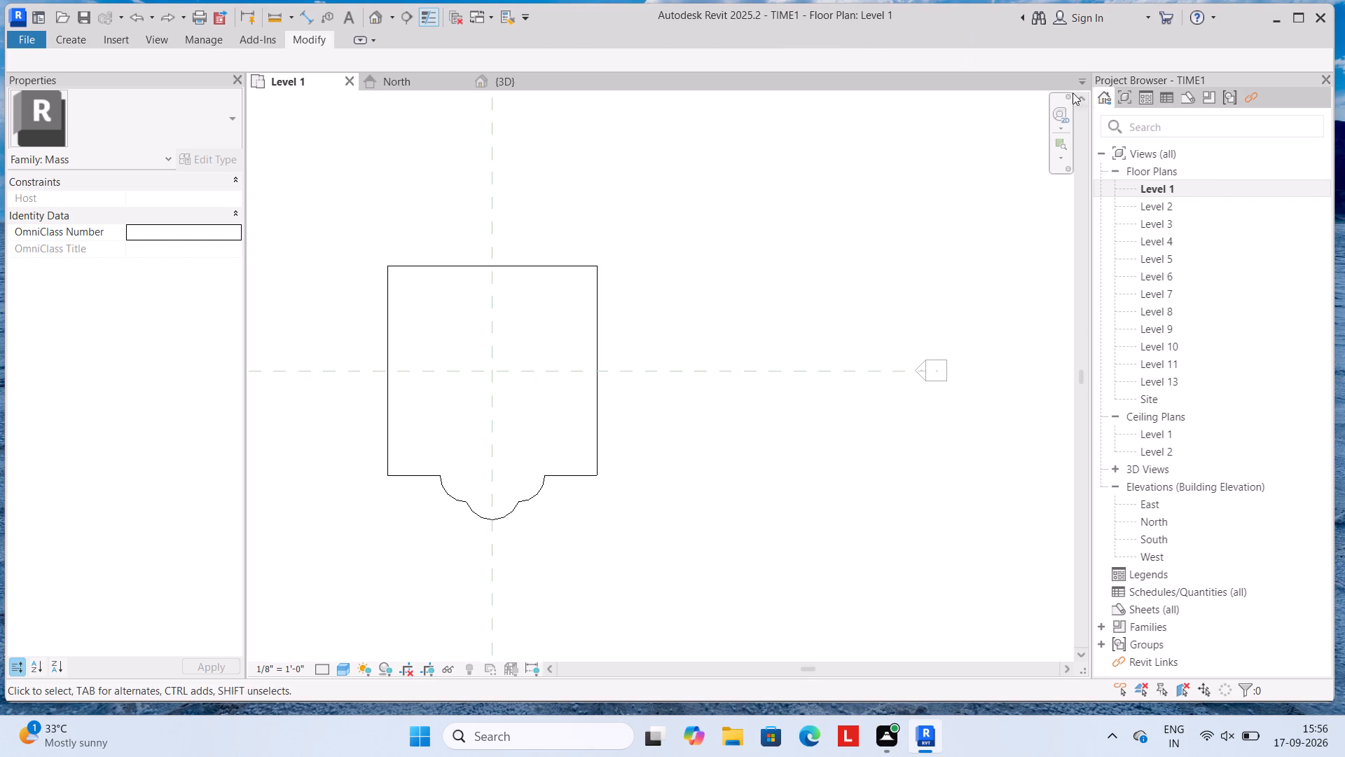
Close Revit with the TIME1 project open.
click(1322, 10)
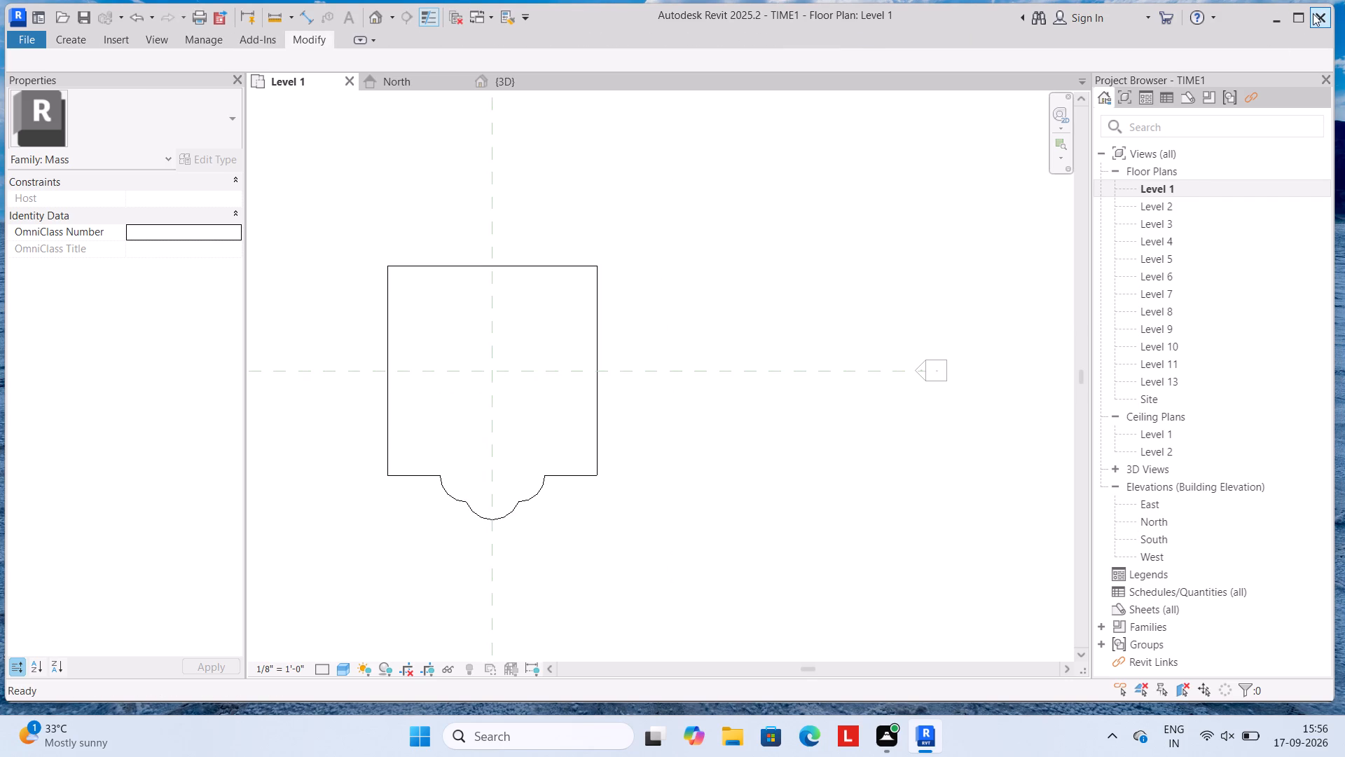
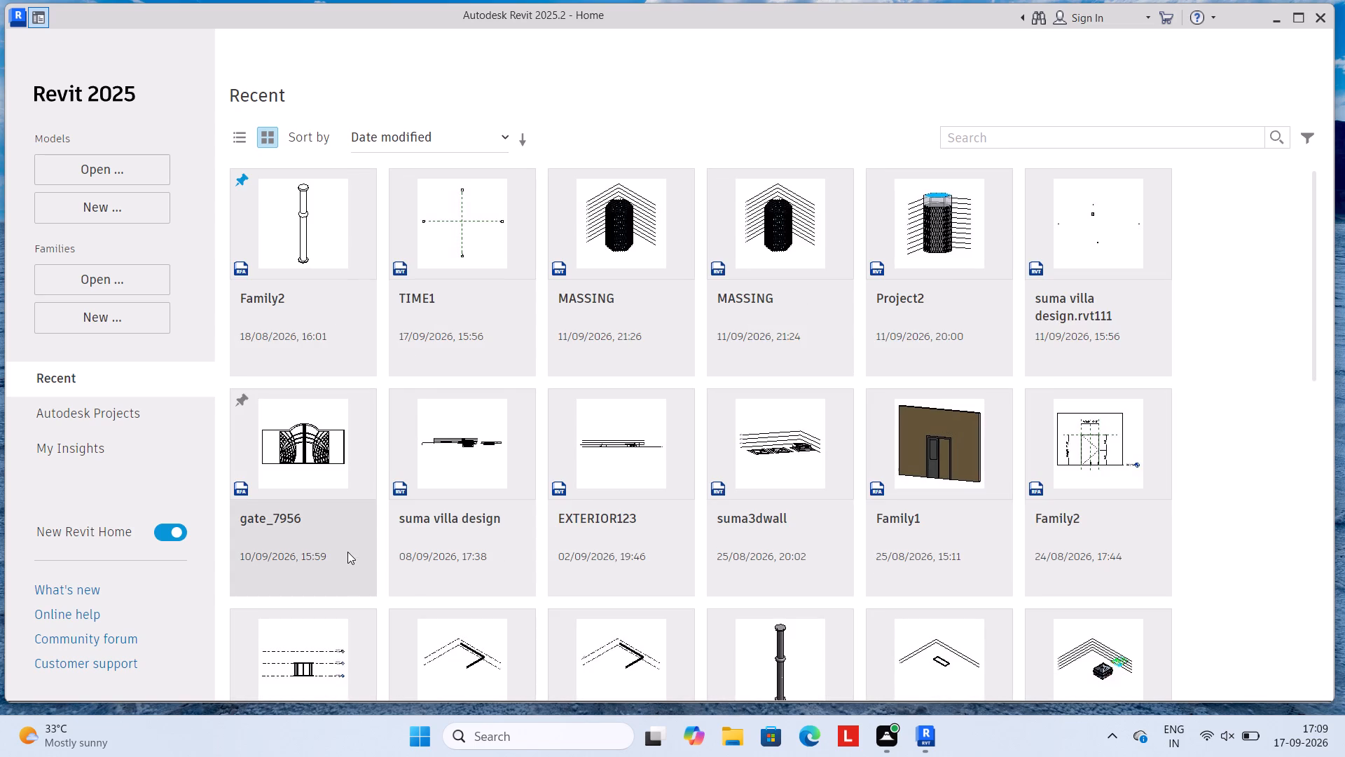
Reopen the recently saved TIME1 project.
click(480, 326)
double_click(498, 308)
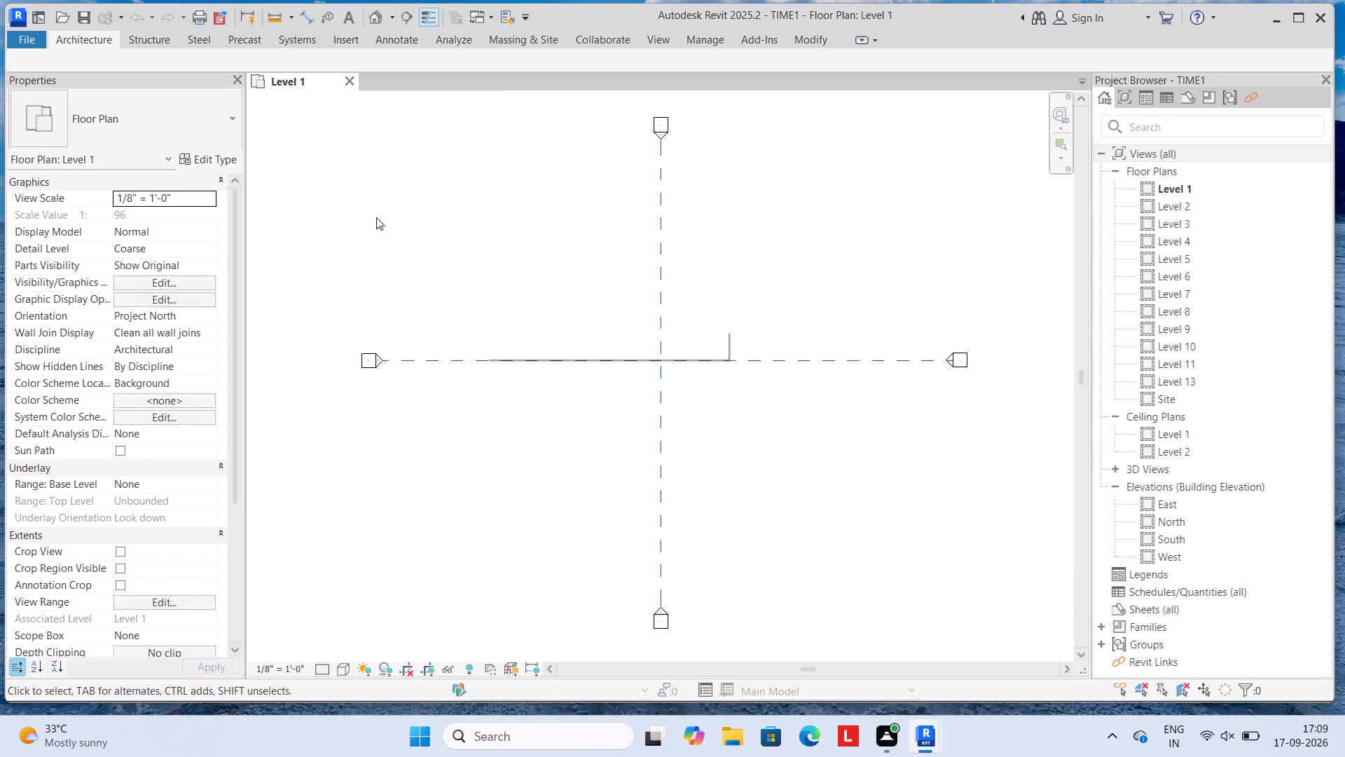
Check the project in the default 3D view and return to the Level 1 floor plan.
click(377, 13)
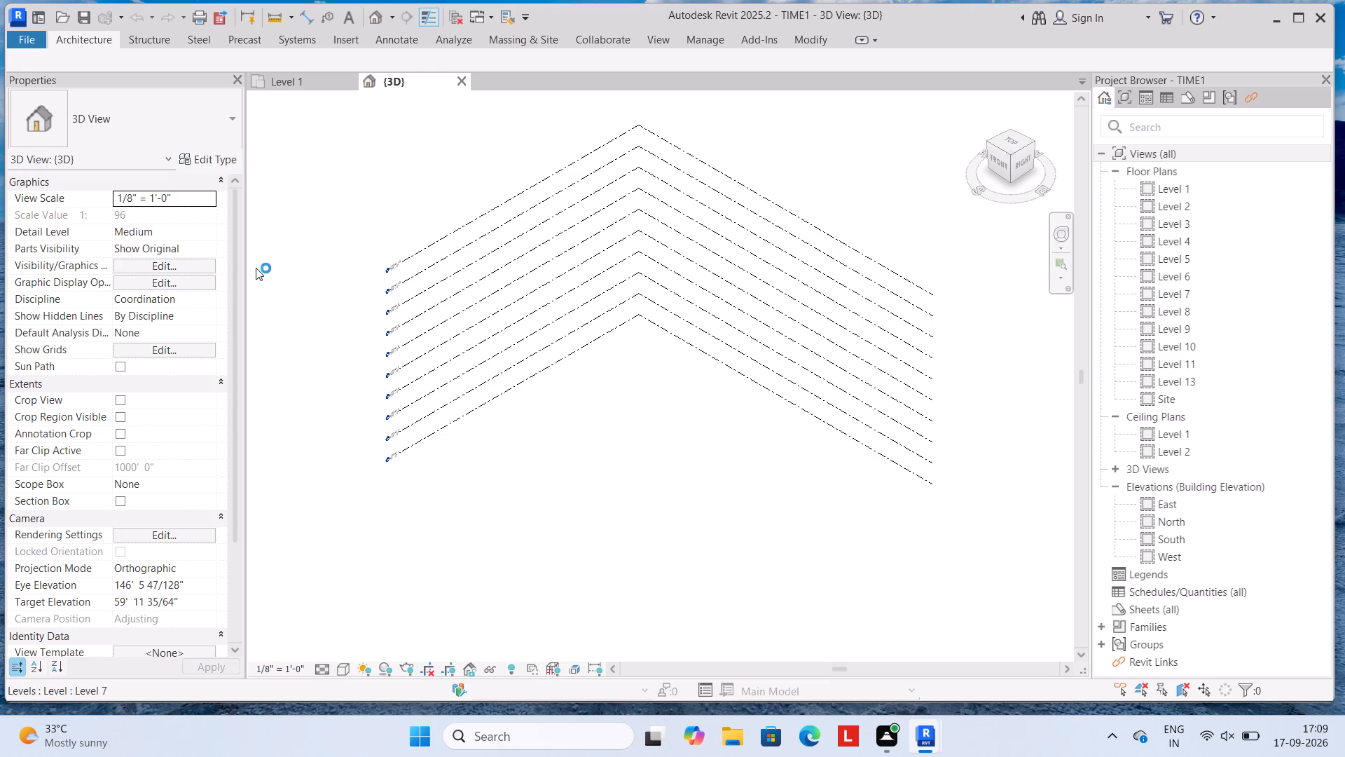
click(285, 80)
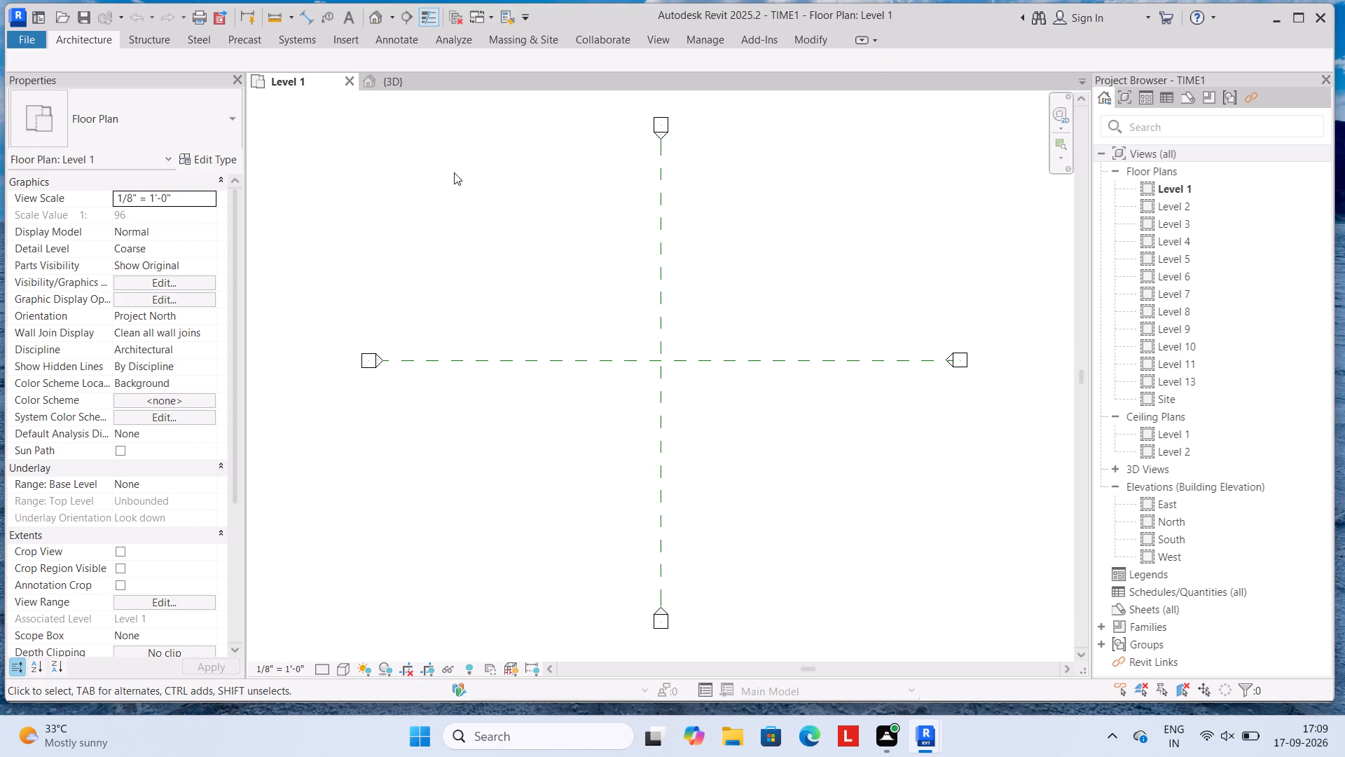
Start a new in-place mass with the name Mass 1 in the Level 1 floor plan.
click(809, 35)
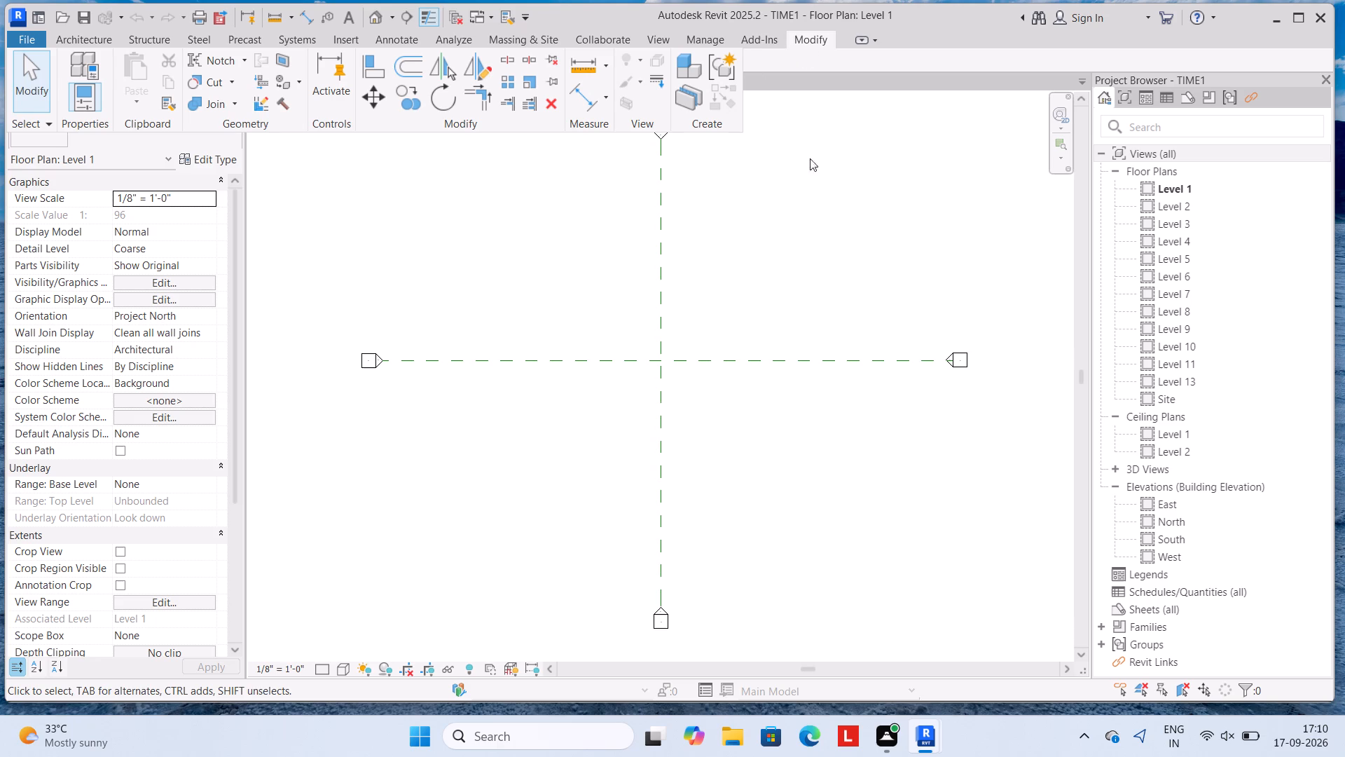
click(811, 177)
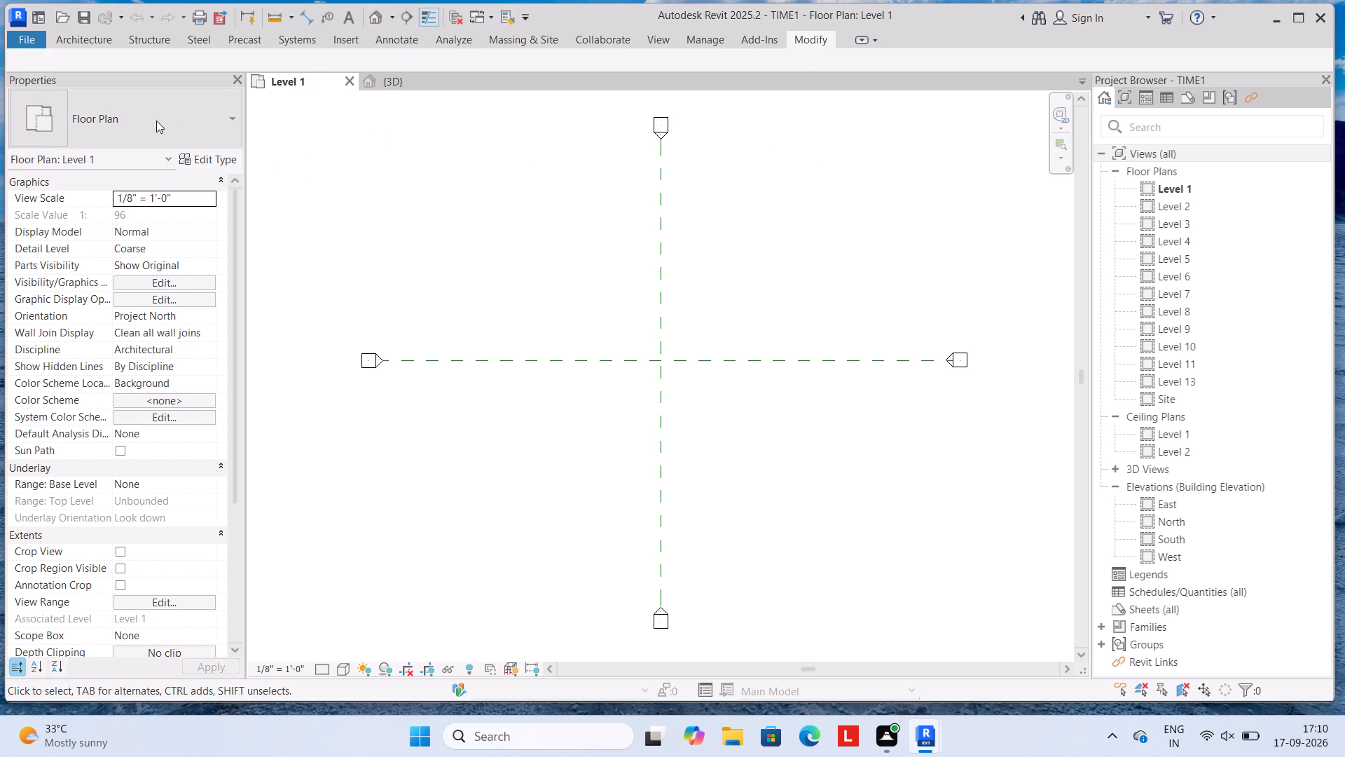
click(83, 43)
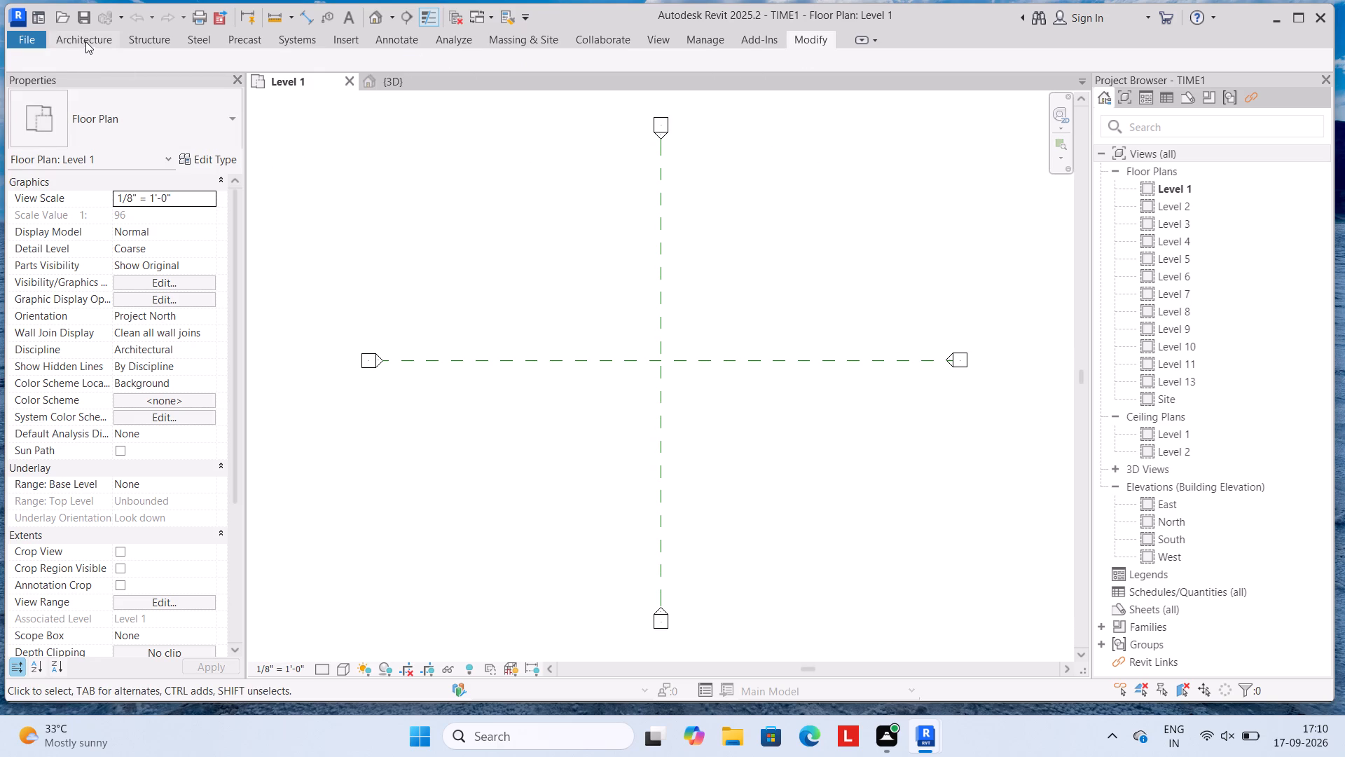
click(94, 40)
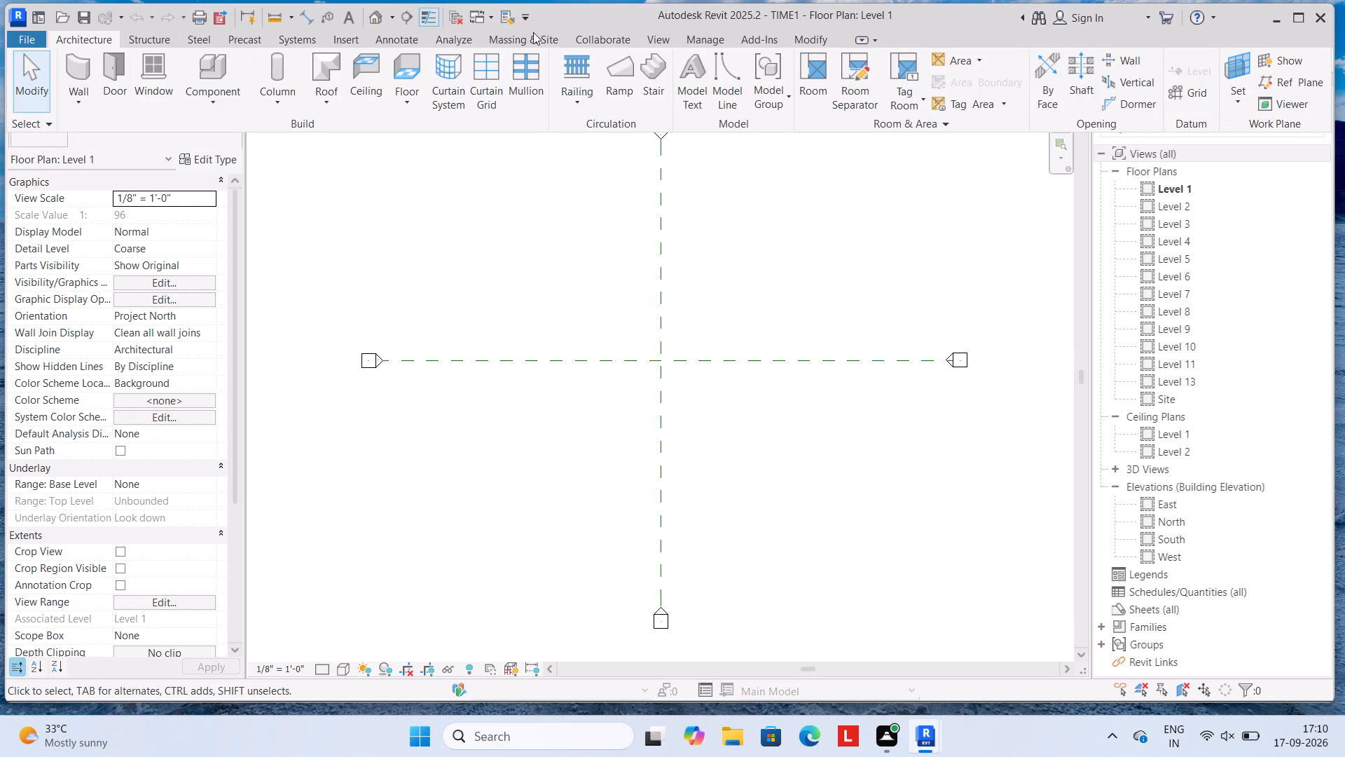
click(516, 35)
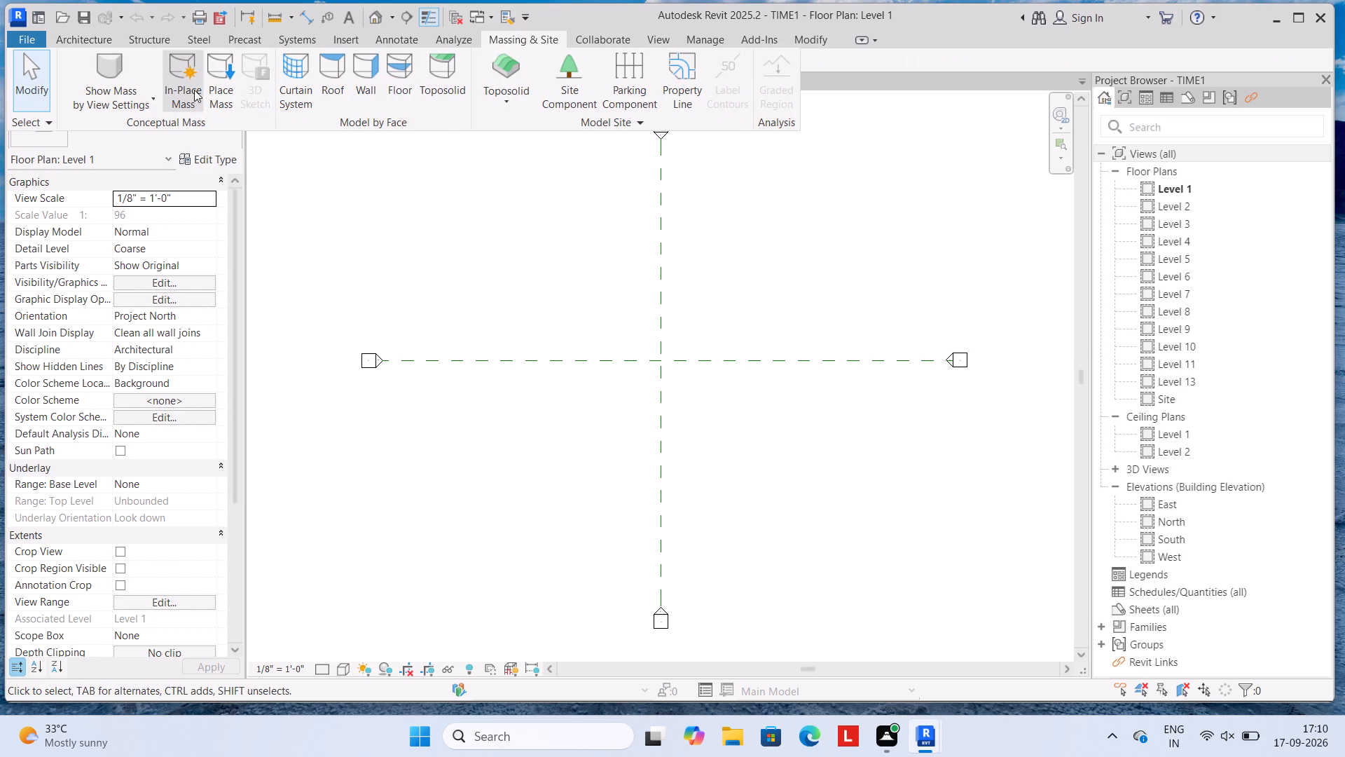
click(188, 89)
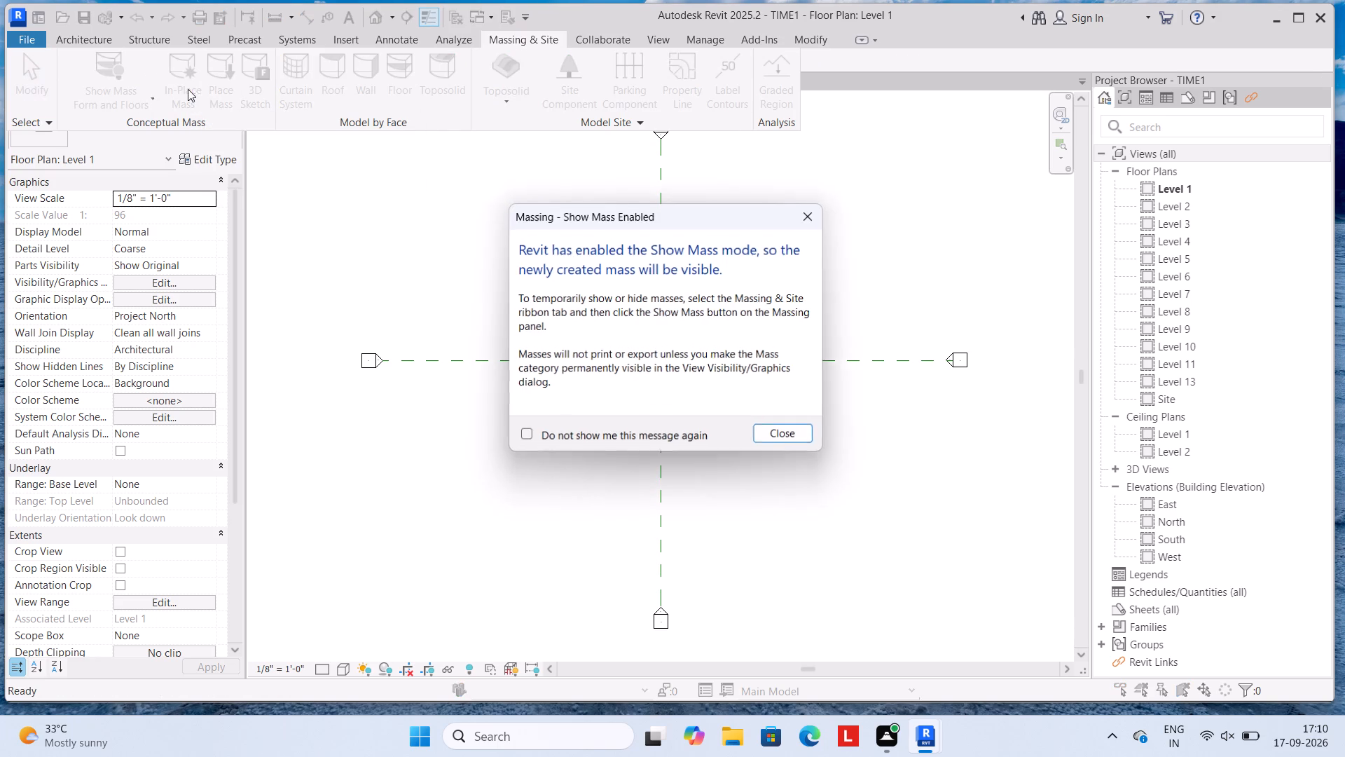
click(807, 218)
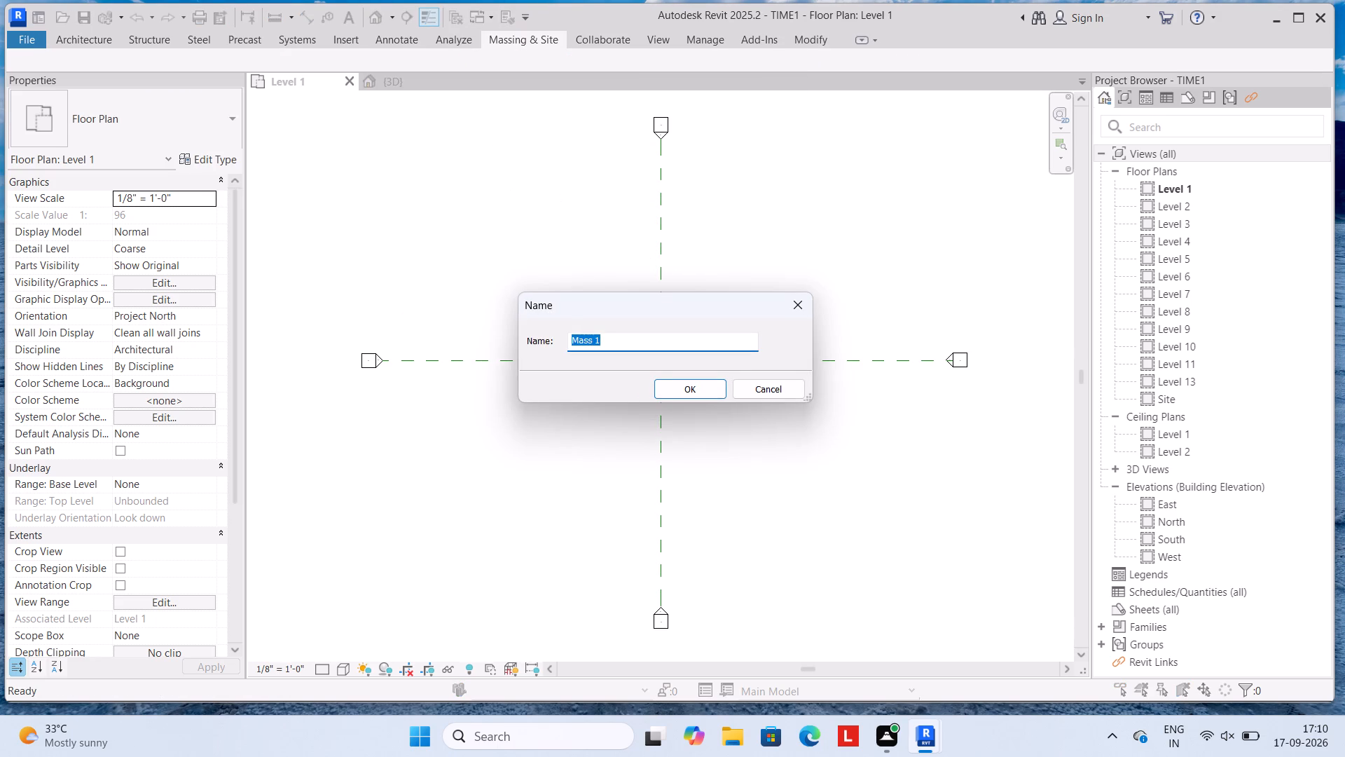
click(677, 386)
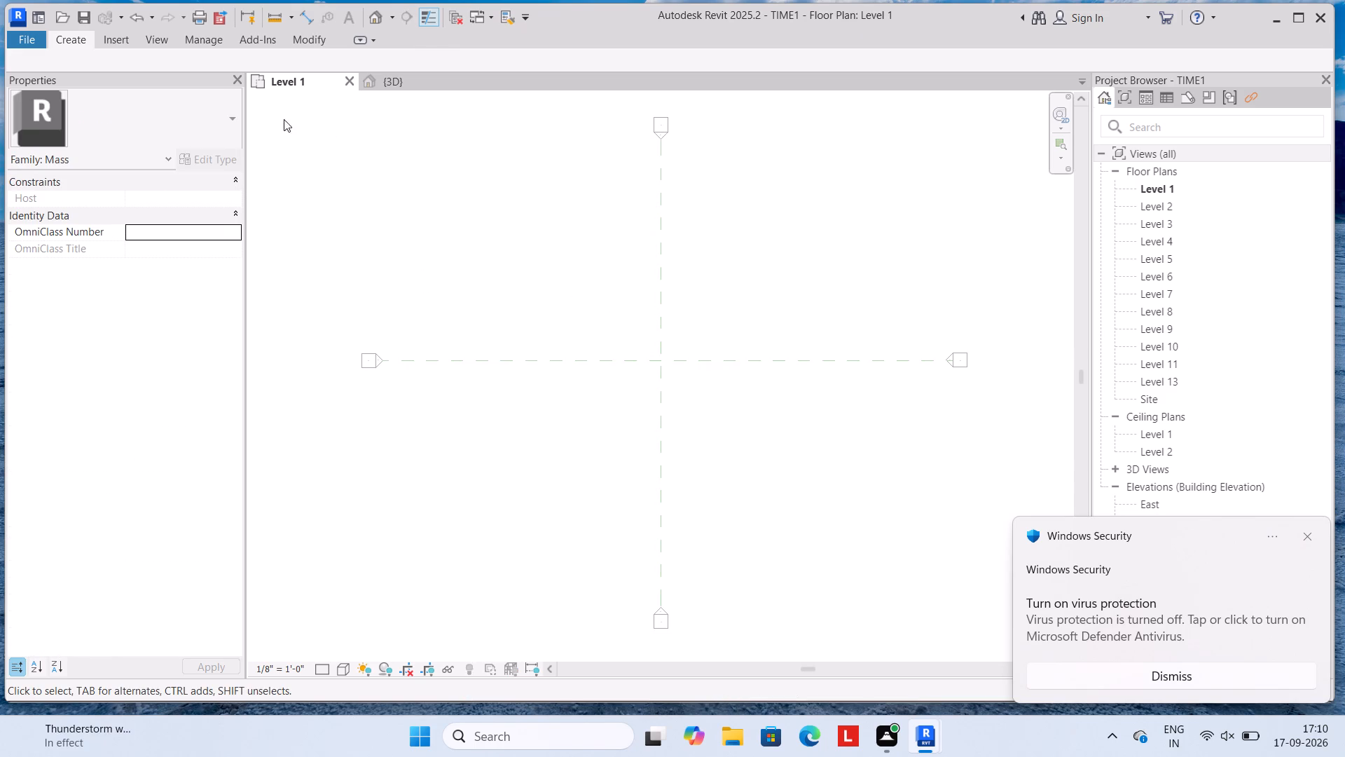
click(298, 86)
triple_click(300, 83)
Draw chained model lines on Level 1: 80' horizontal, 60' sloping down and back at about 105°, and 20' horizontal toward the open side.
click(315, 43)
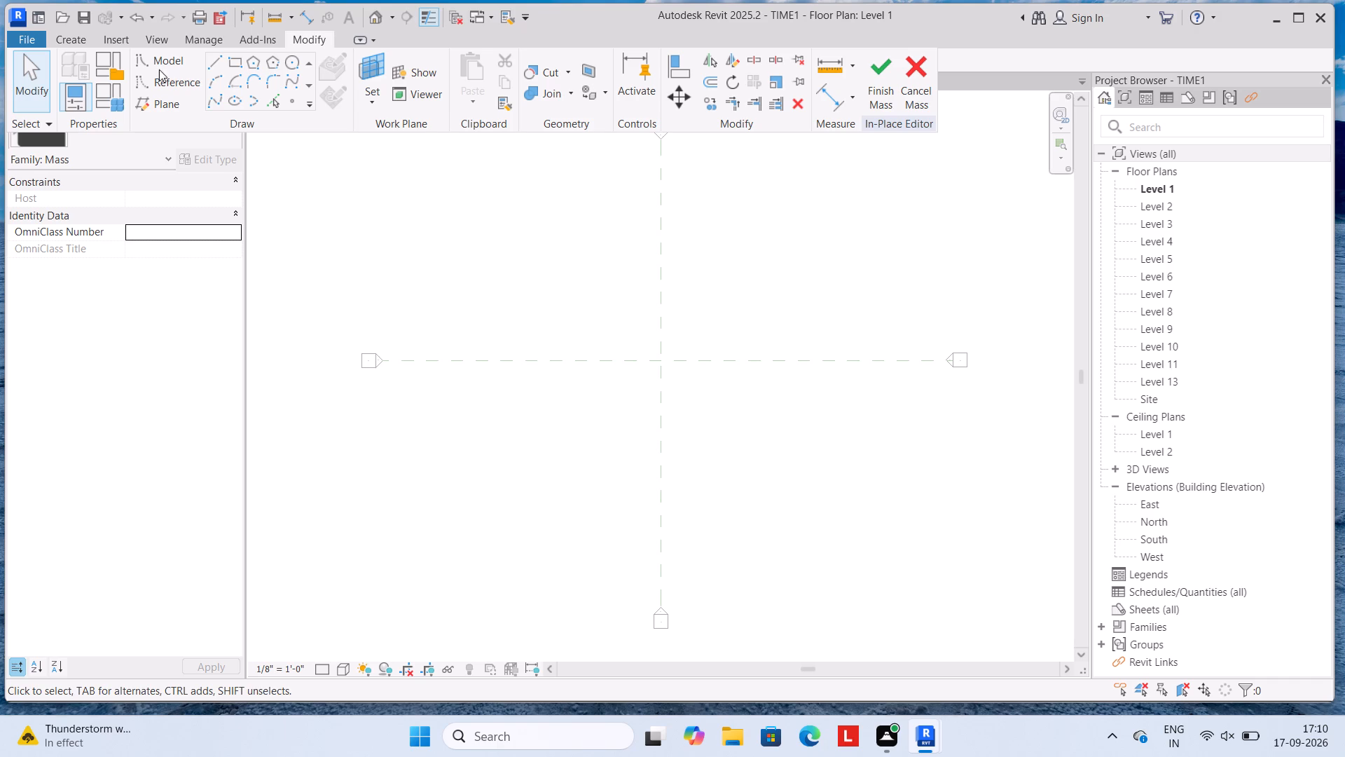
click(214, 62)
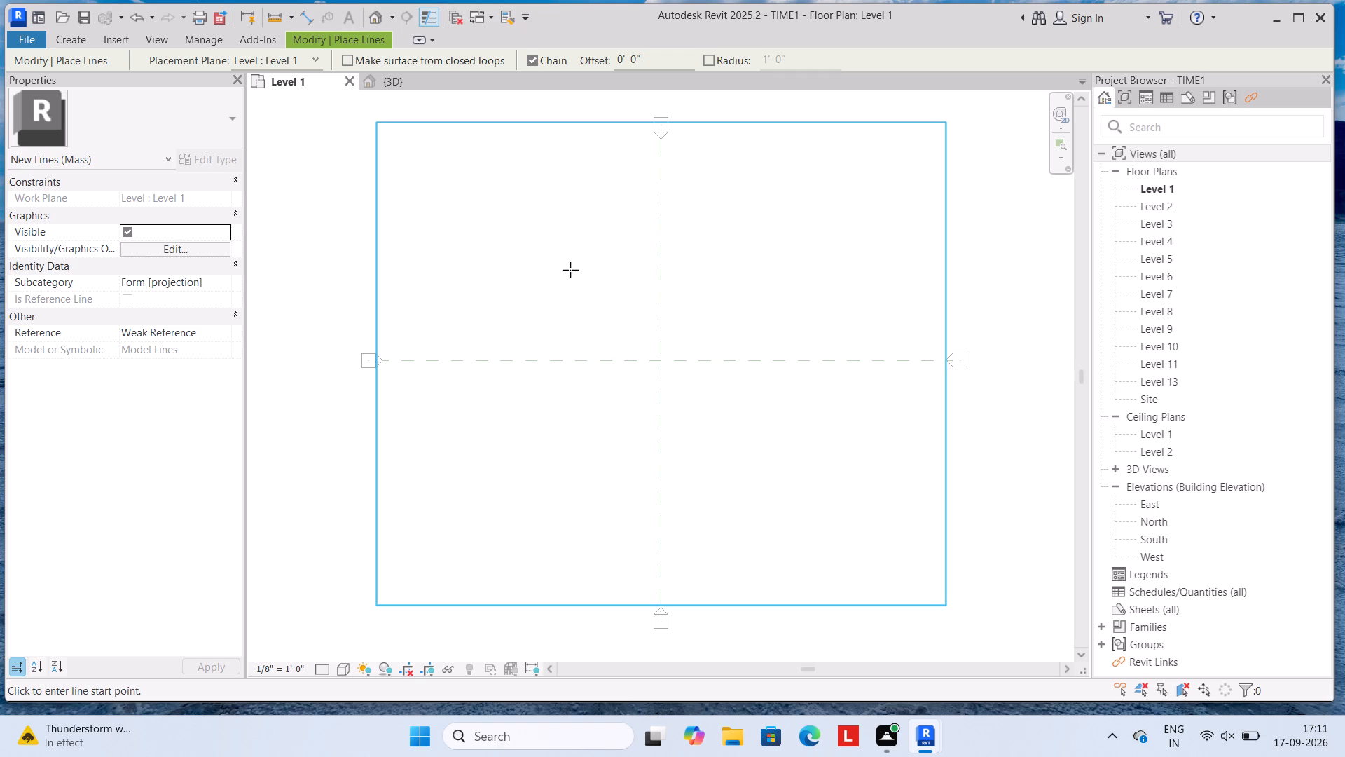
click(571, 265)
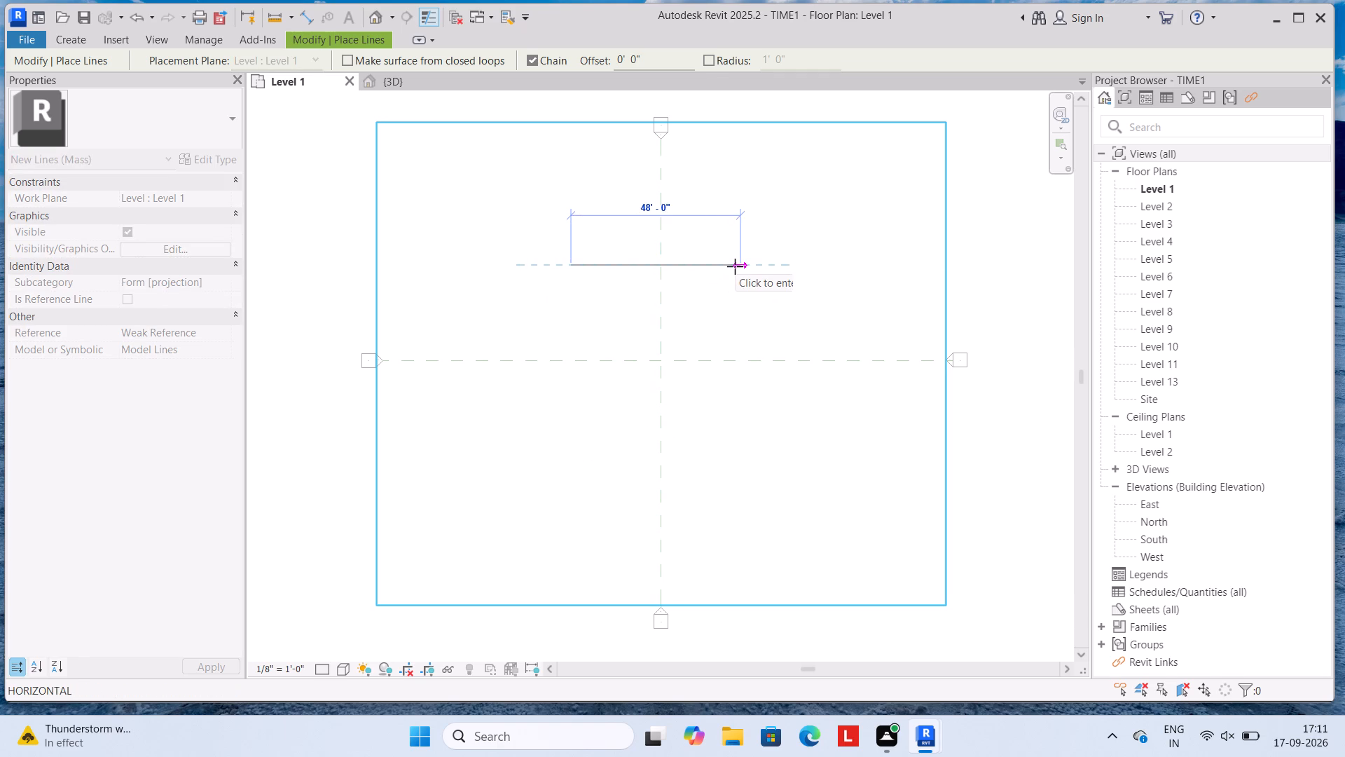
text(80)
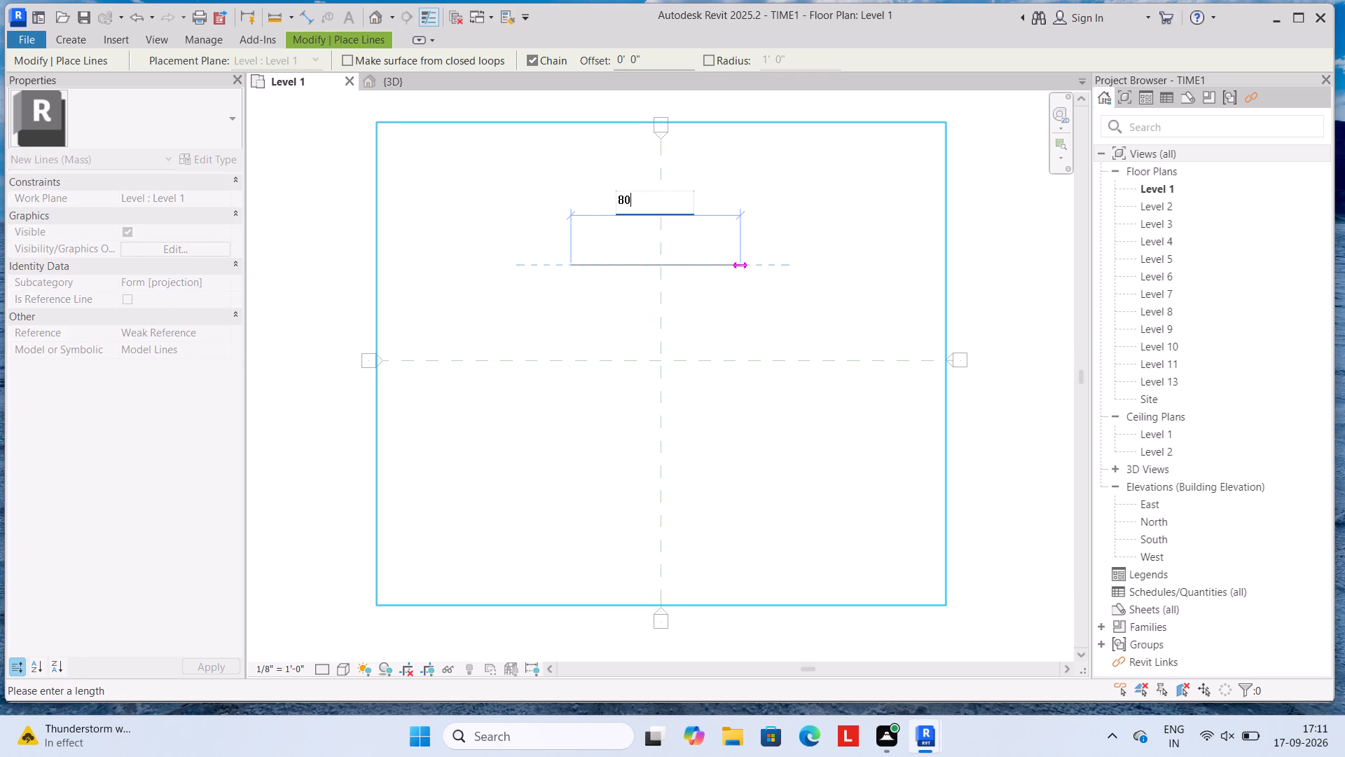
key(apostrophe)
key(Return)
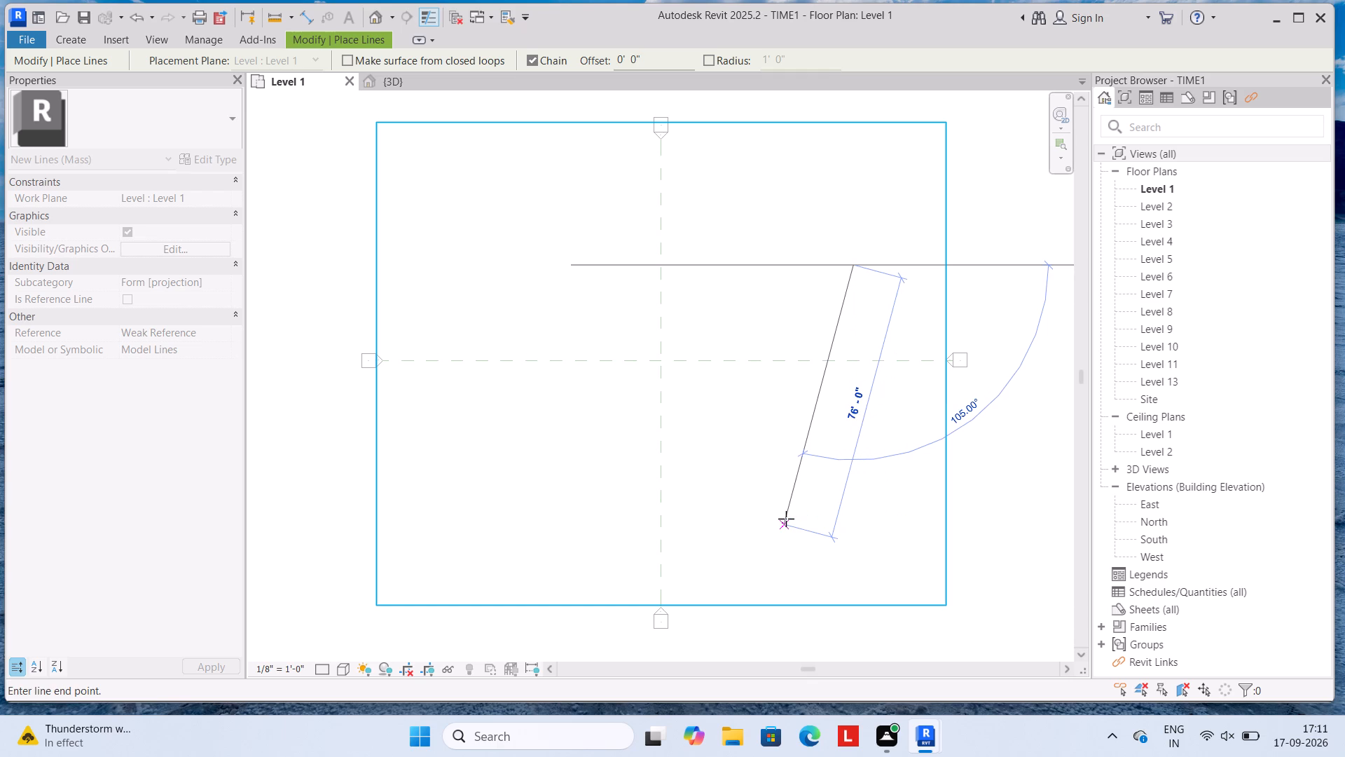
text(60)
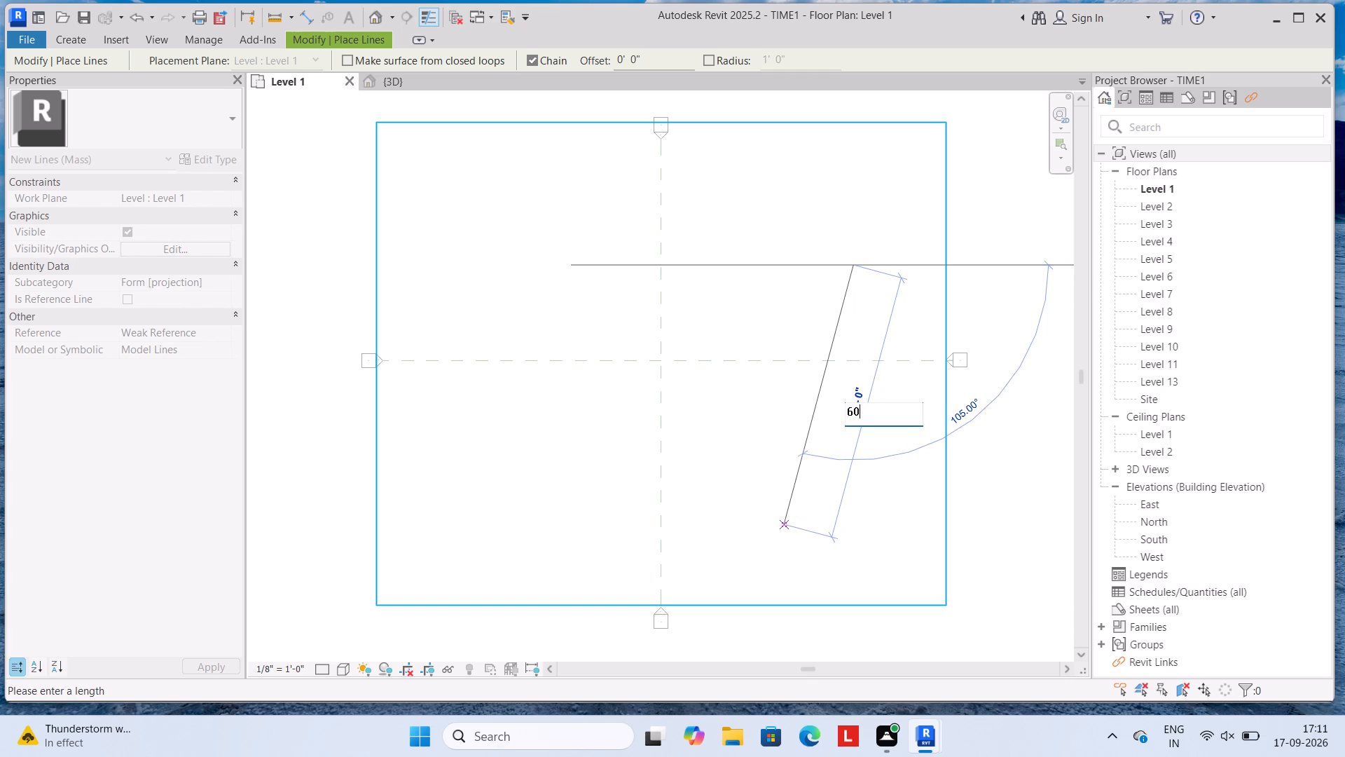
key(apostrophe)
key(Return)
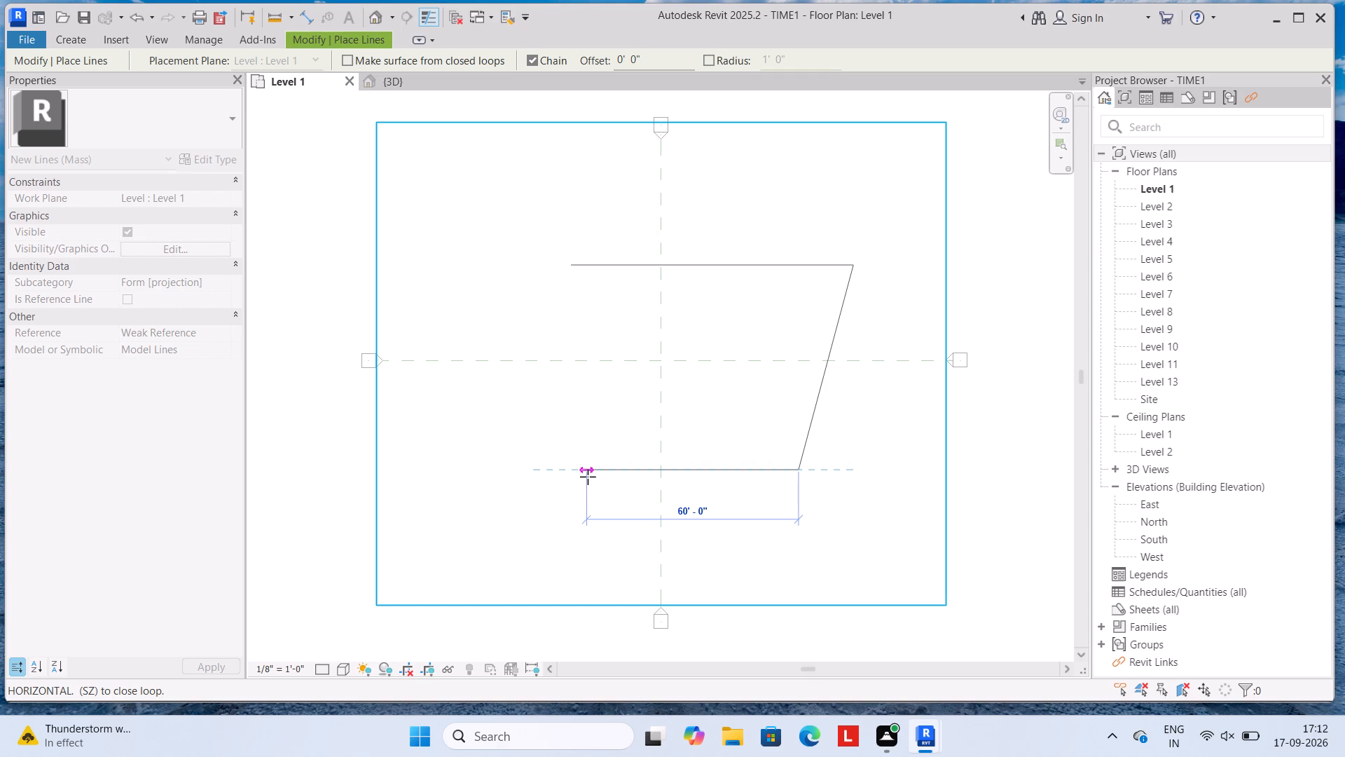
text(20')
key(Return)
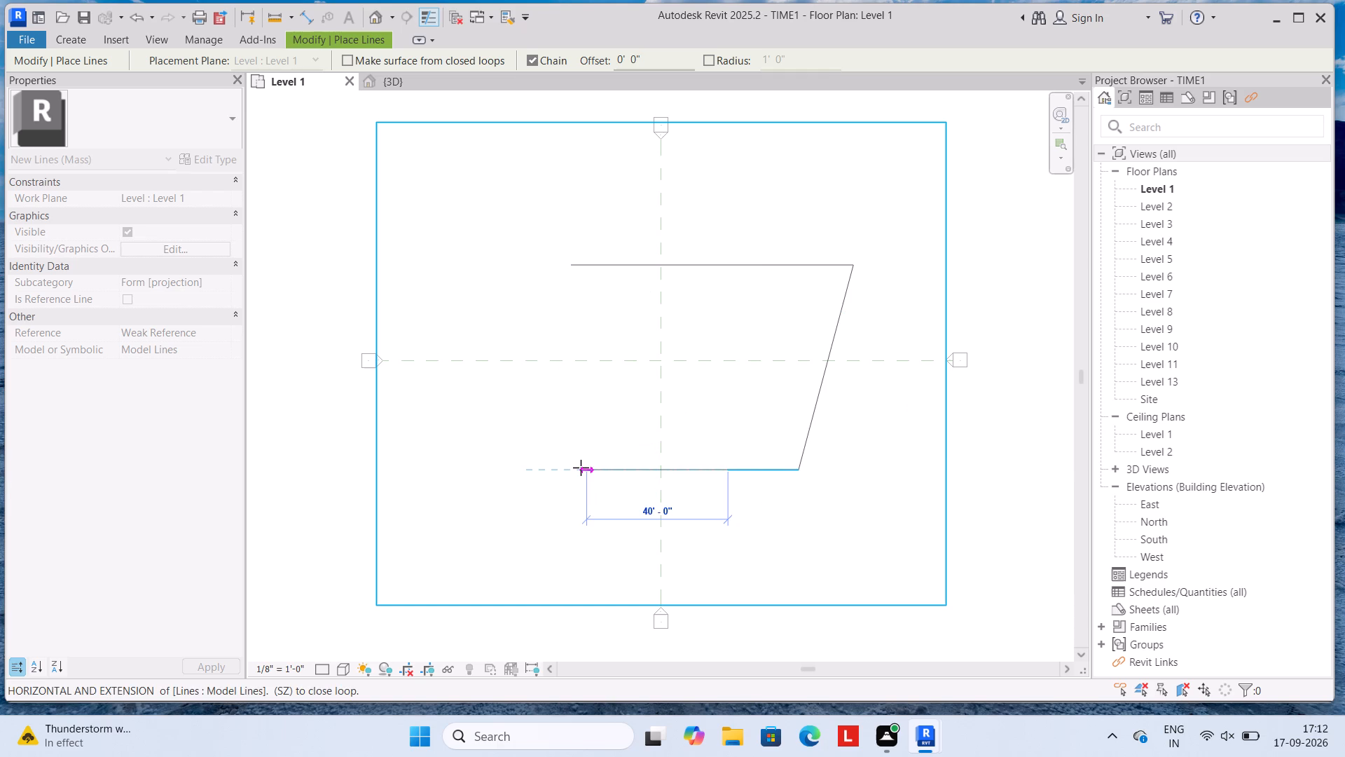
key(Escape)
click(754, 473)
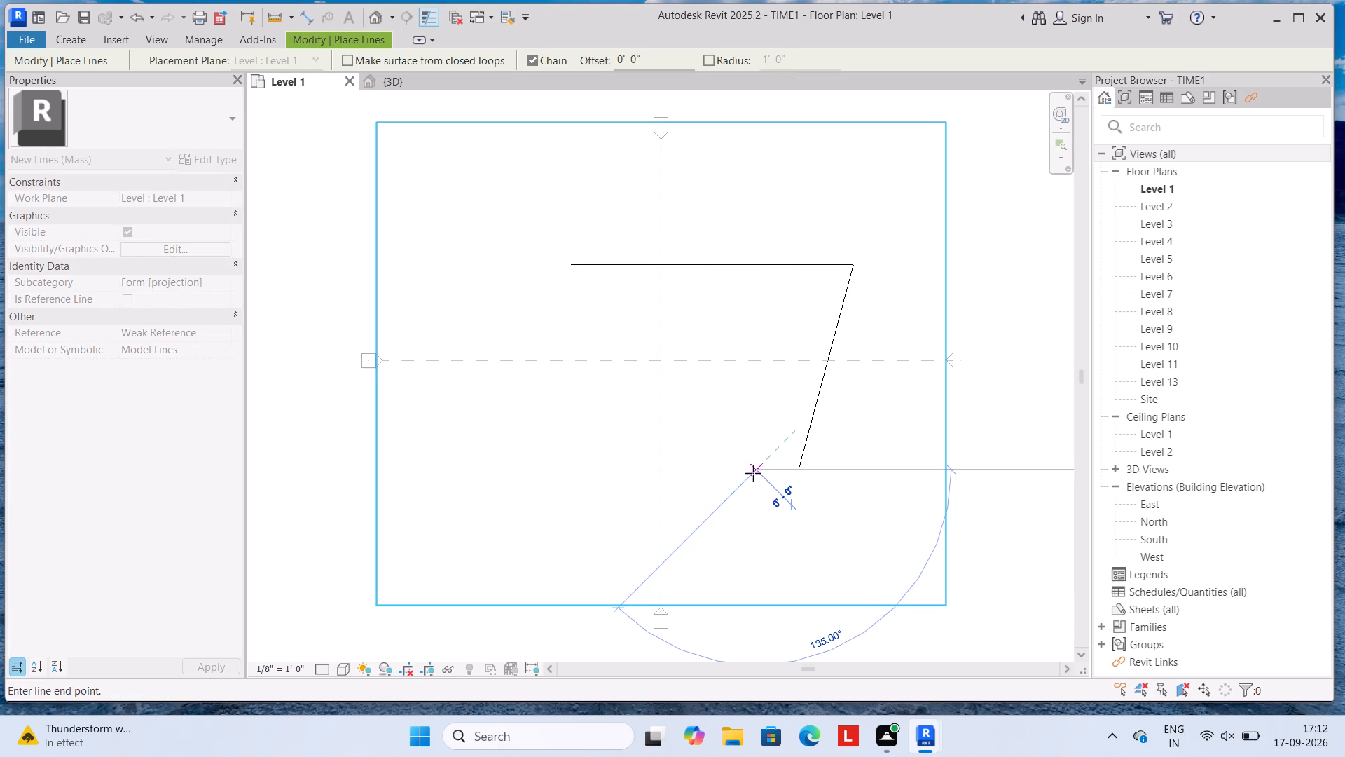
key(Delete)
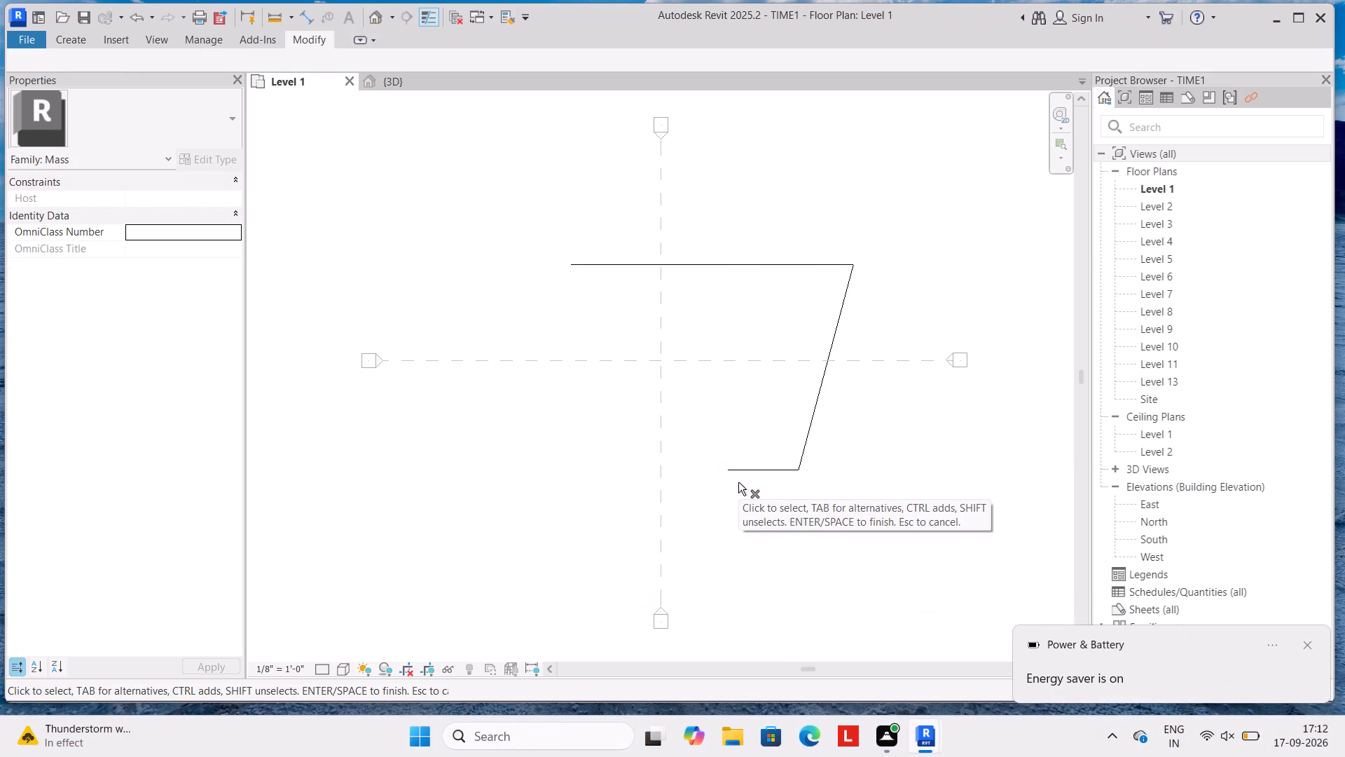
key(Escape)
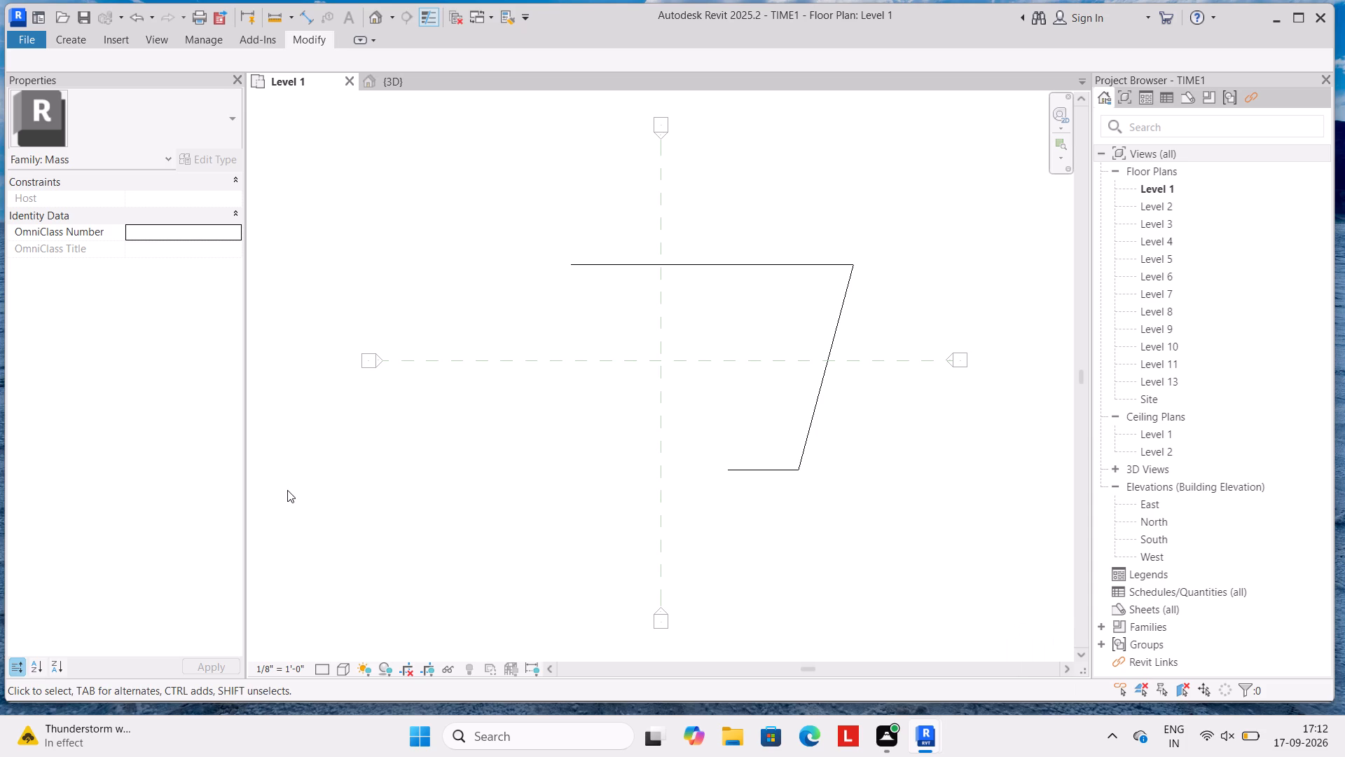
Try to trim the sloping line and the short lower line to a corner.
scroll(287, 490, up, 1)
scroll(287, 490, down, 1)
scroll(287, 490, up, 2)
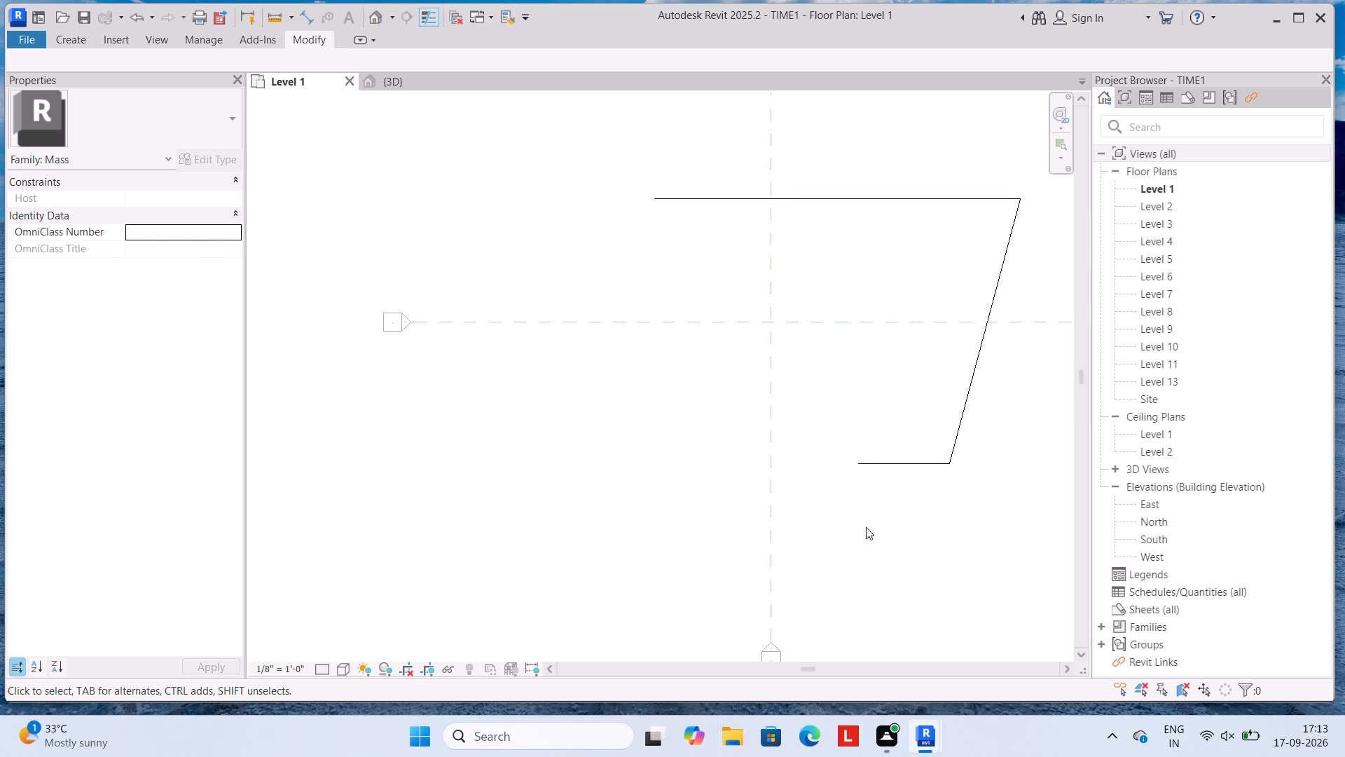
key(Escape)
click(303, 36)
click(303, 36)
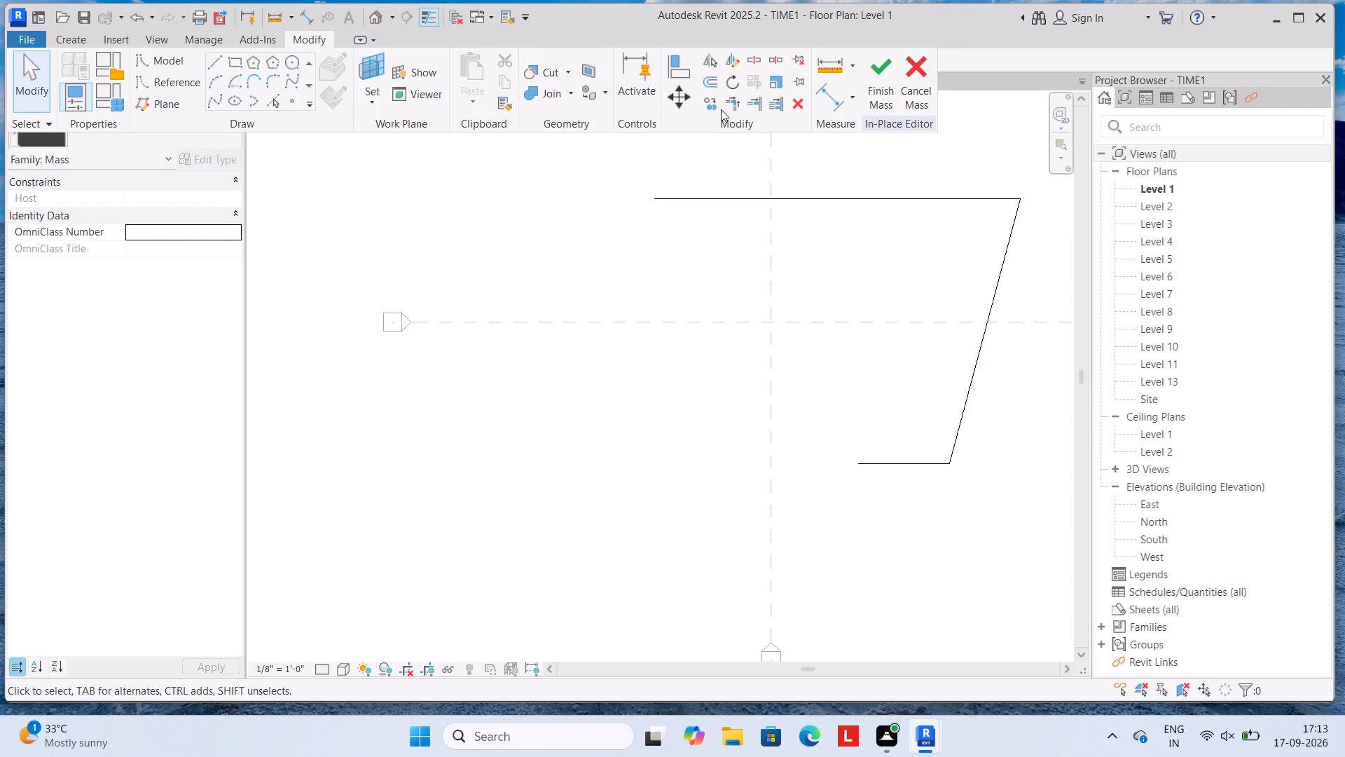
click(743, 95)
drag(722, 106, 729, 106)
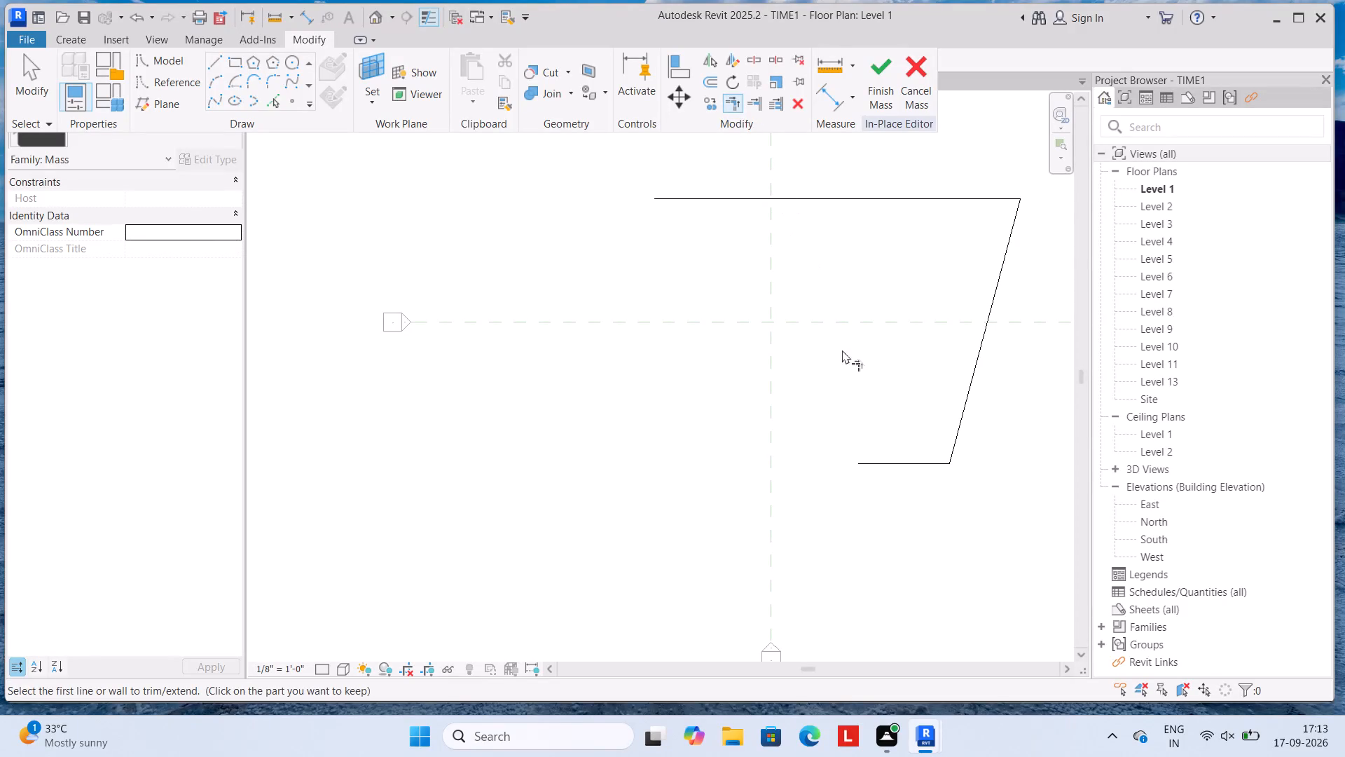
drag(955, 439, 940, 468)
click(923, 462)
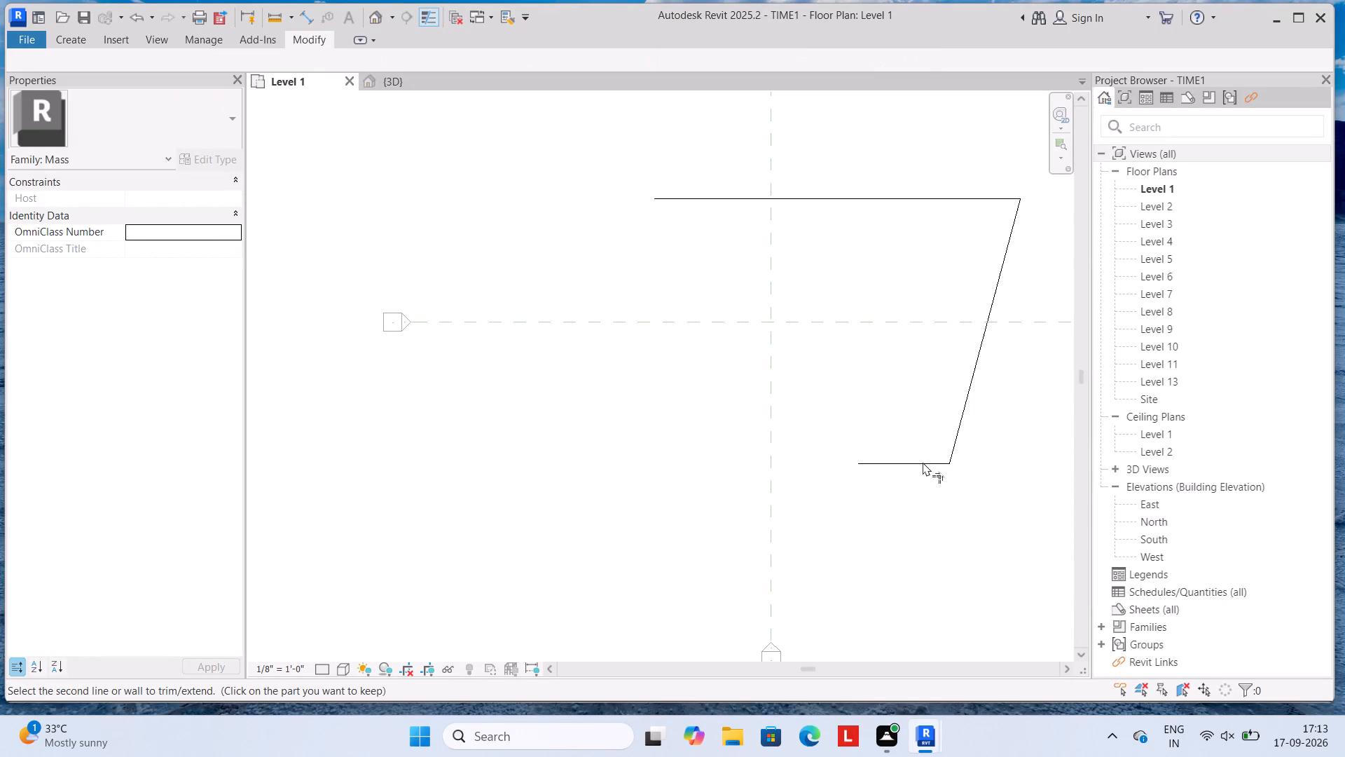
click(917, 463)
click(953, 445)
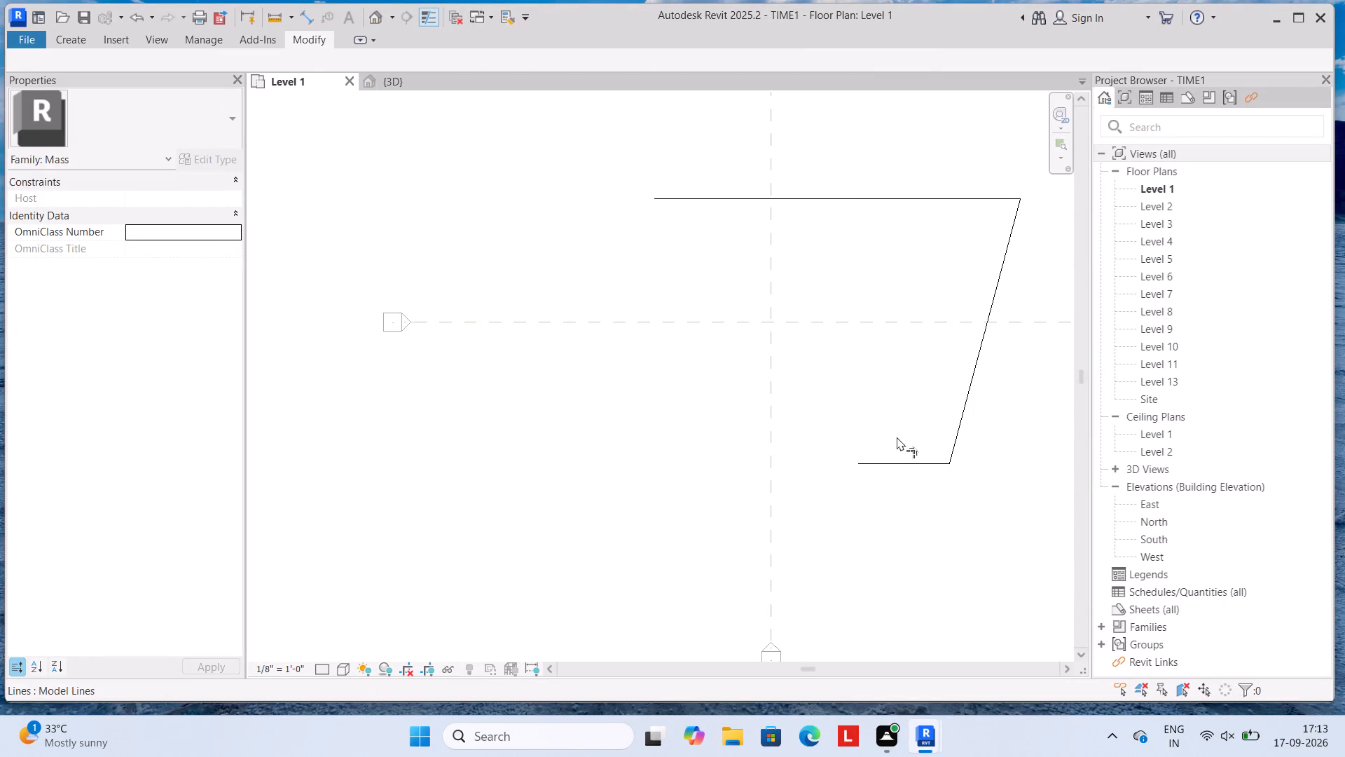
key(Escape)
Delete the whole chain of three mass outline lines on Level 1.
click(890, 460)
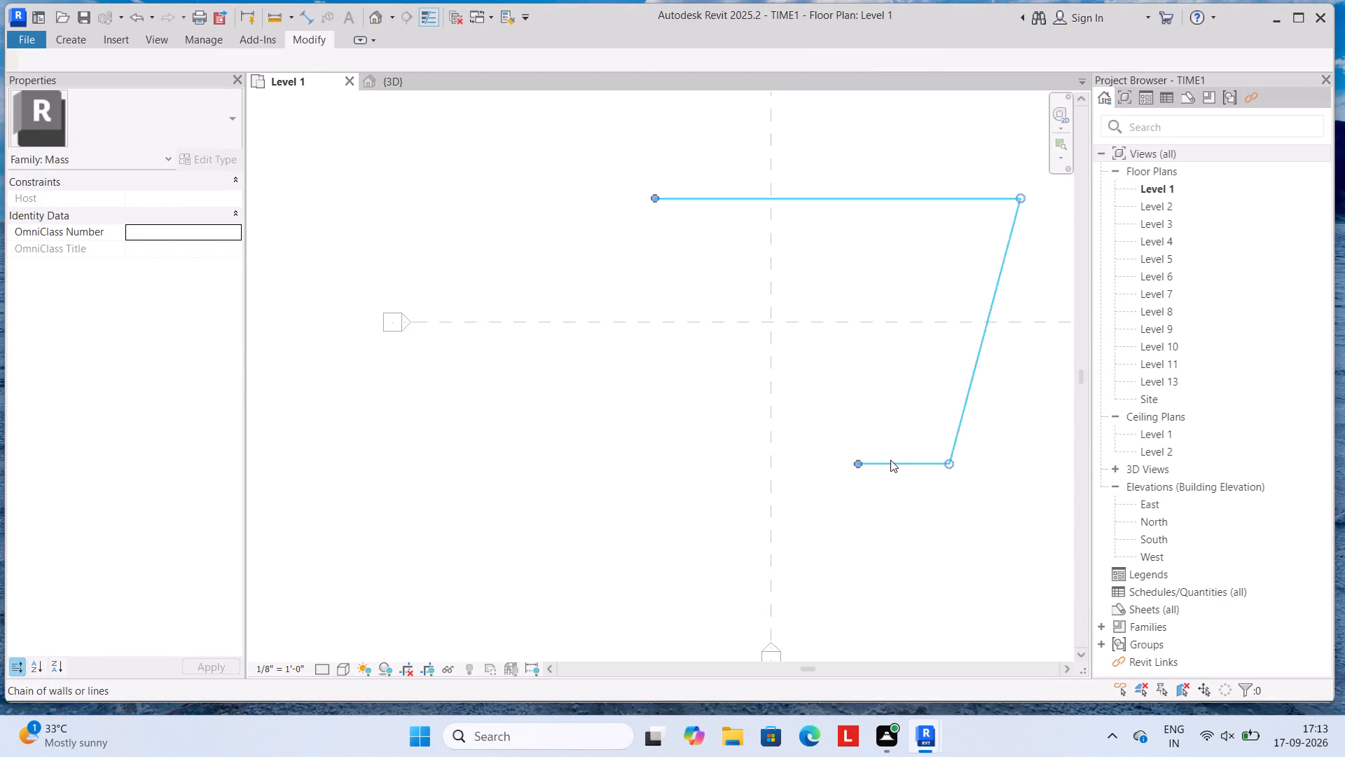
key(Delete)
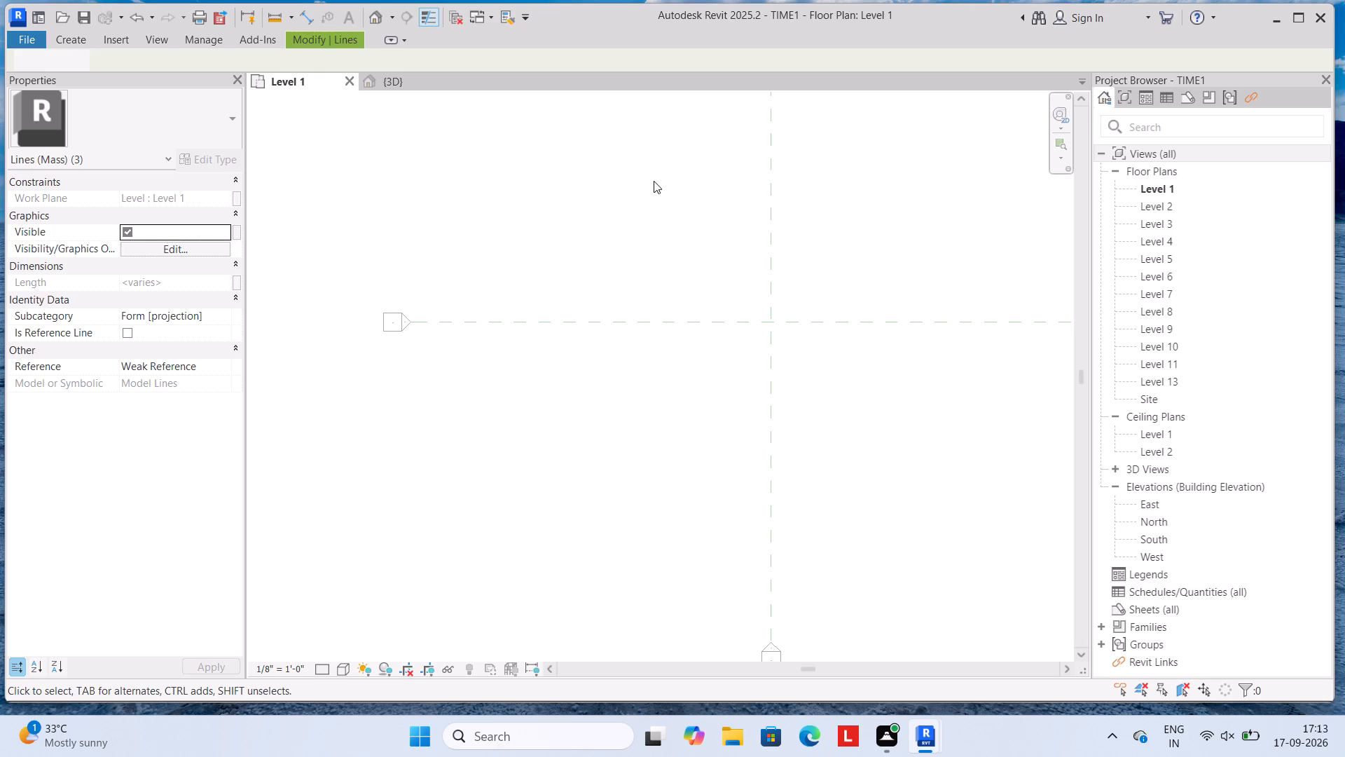
Draw an 80' horizontal model line on Level 1, above the horizontal reference plane and crossing the vertical one.
scroll(675, 183, down, 3)
middle_drag(677, 185, 668, 214)
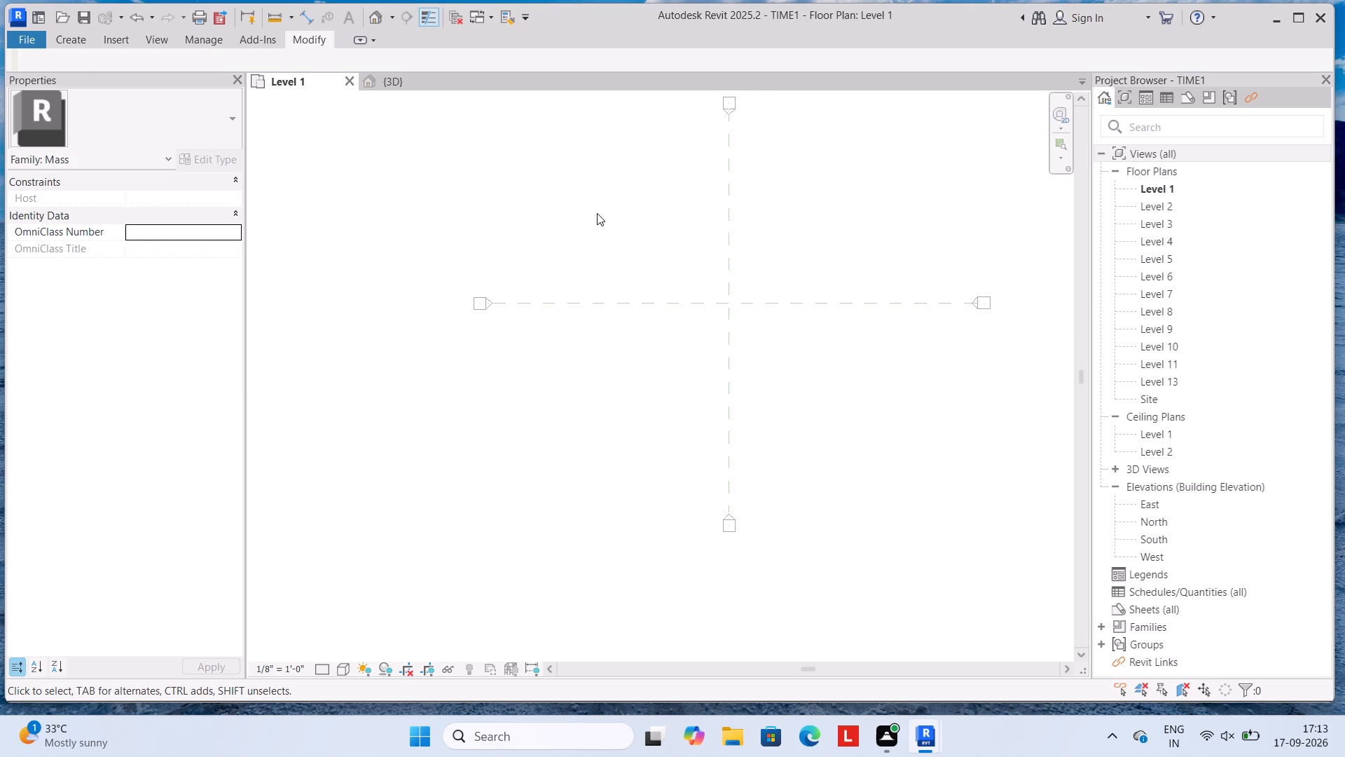
key(l)
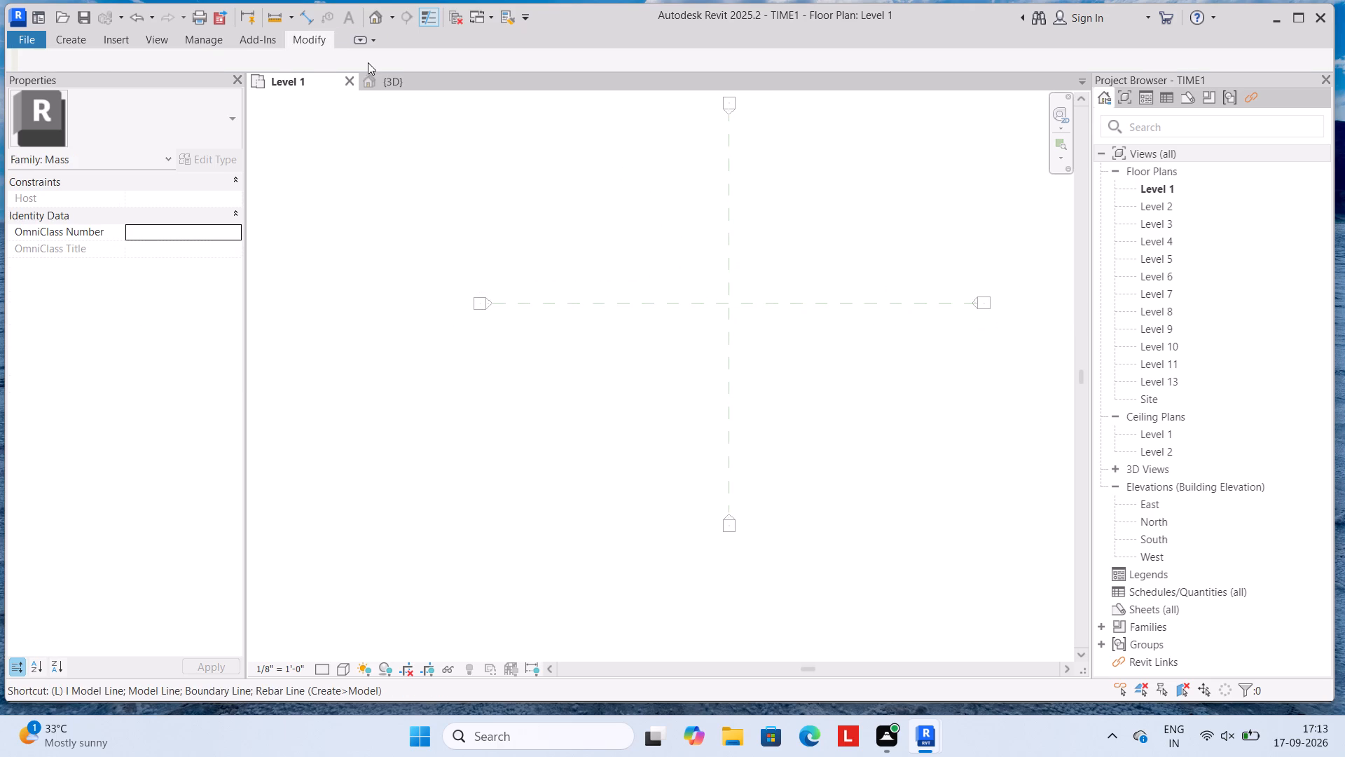
key(Escape)
click(301, 34)
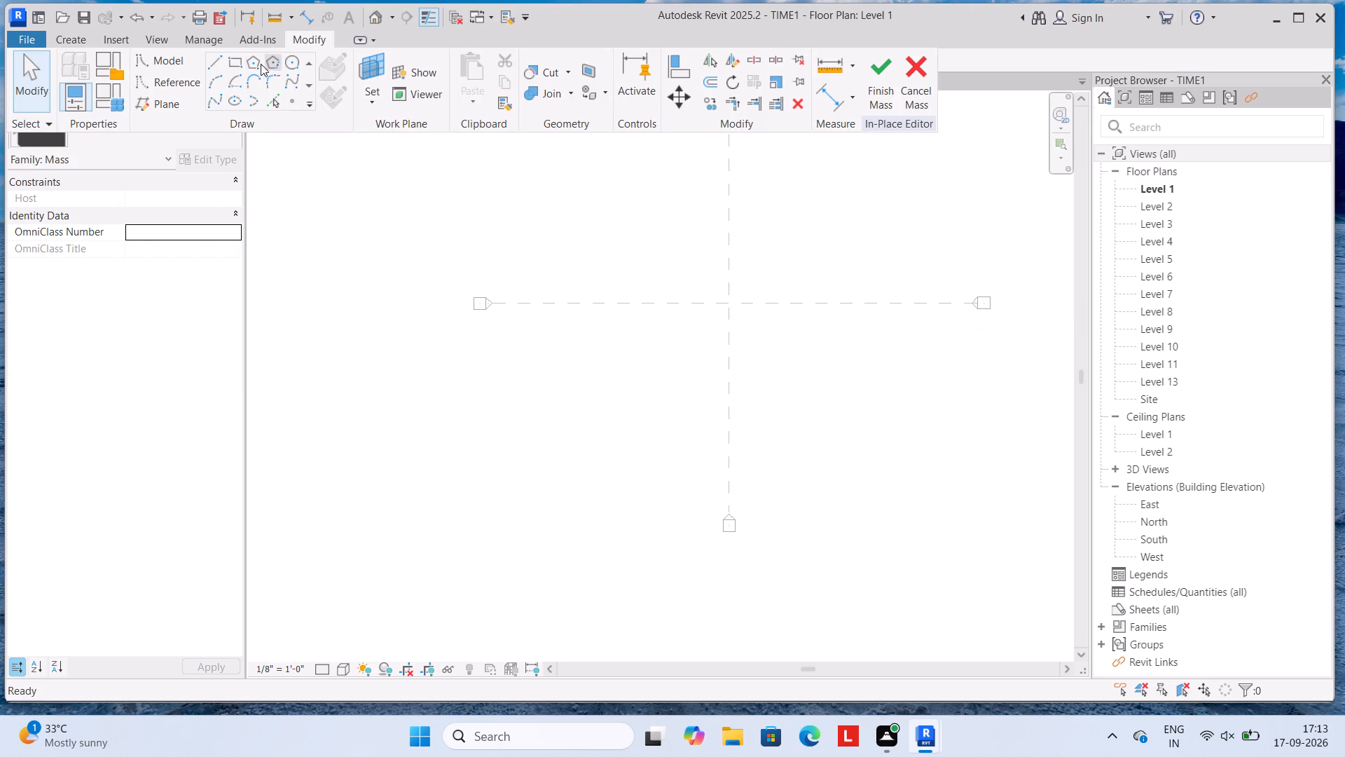
click(212, 59)
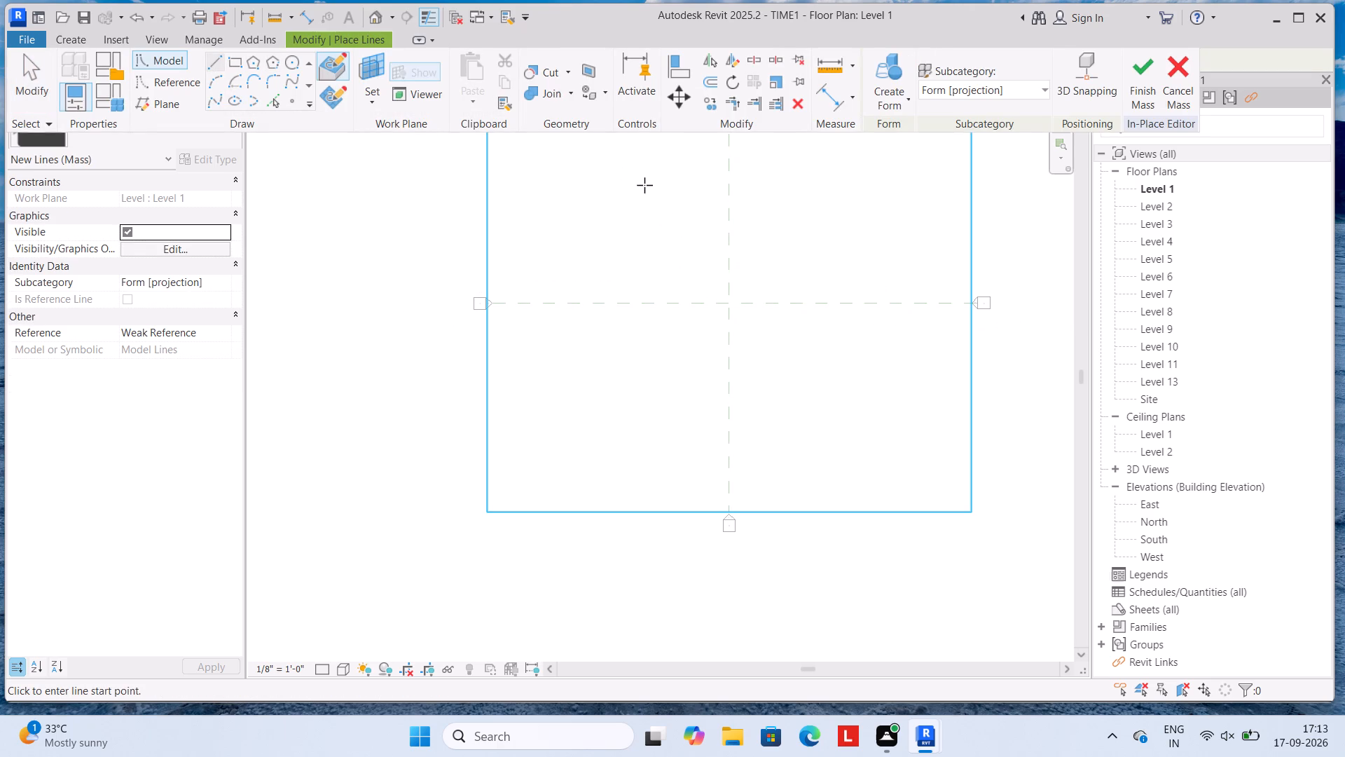
click(601, 182)
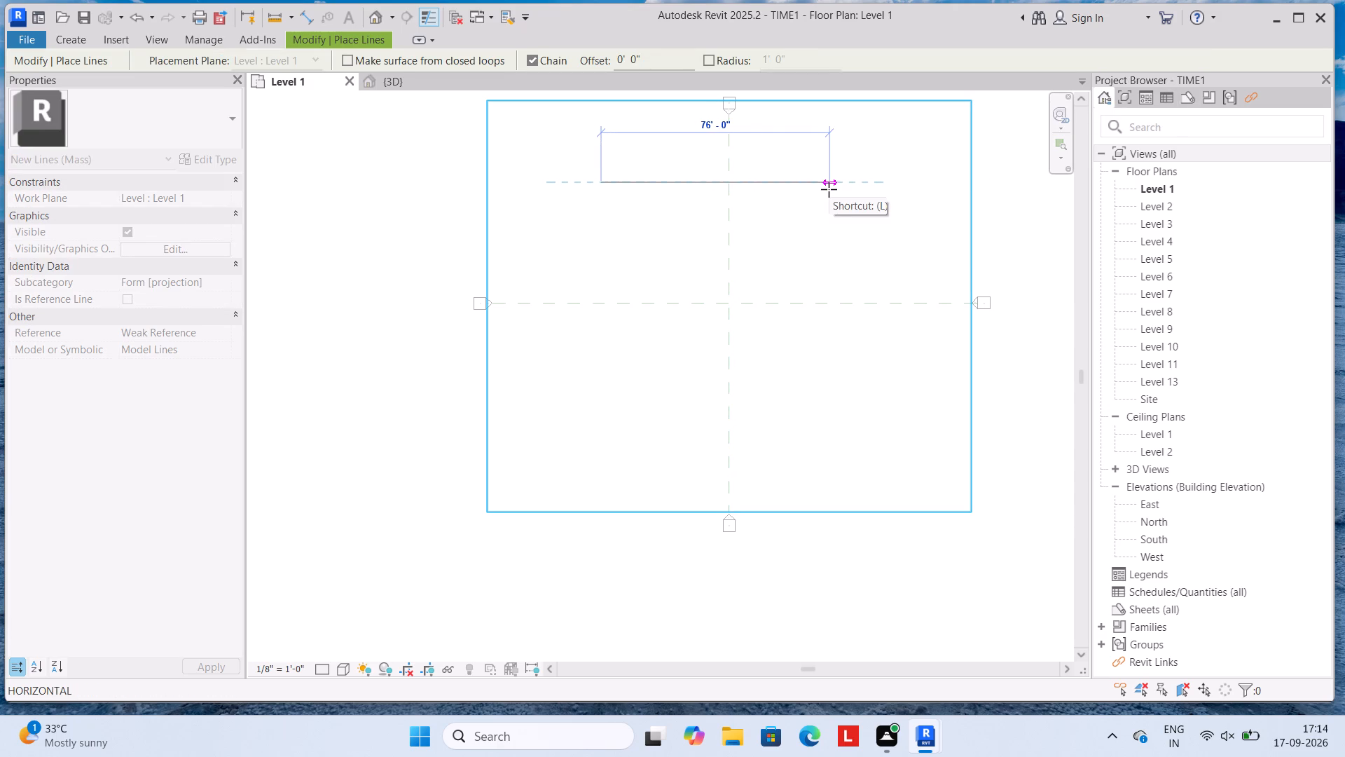
text(80)
key(apostrophe)
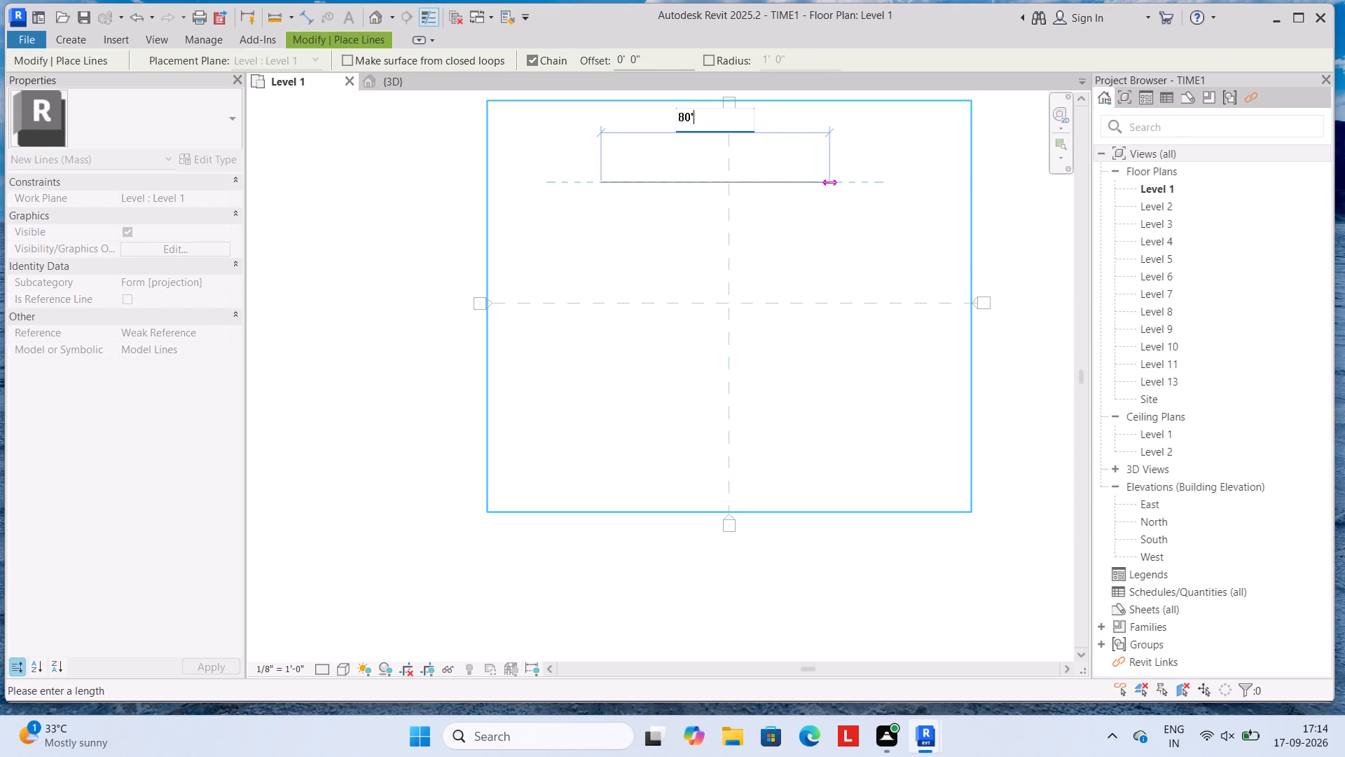
key(Return)
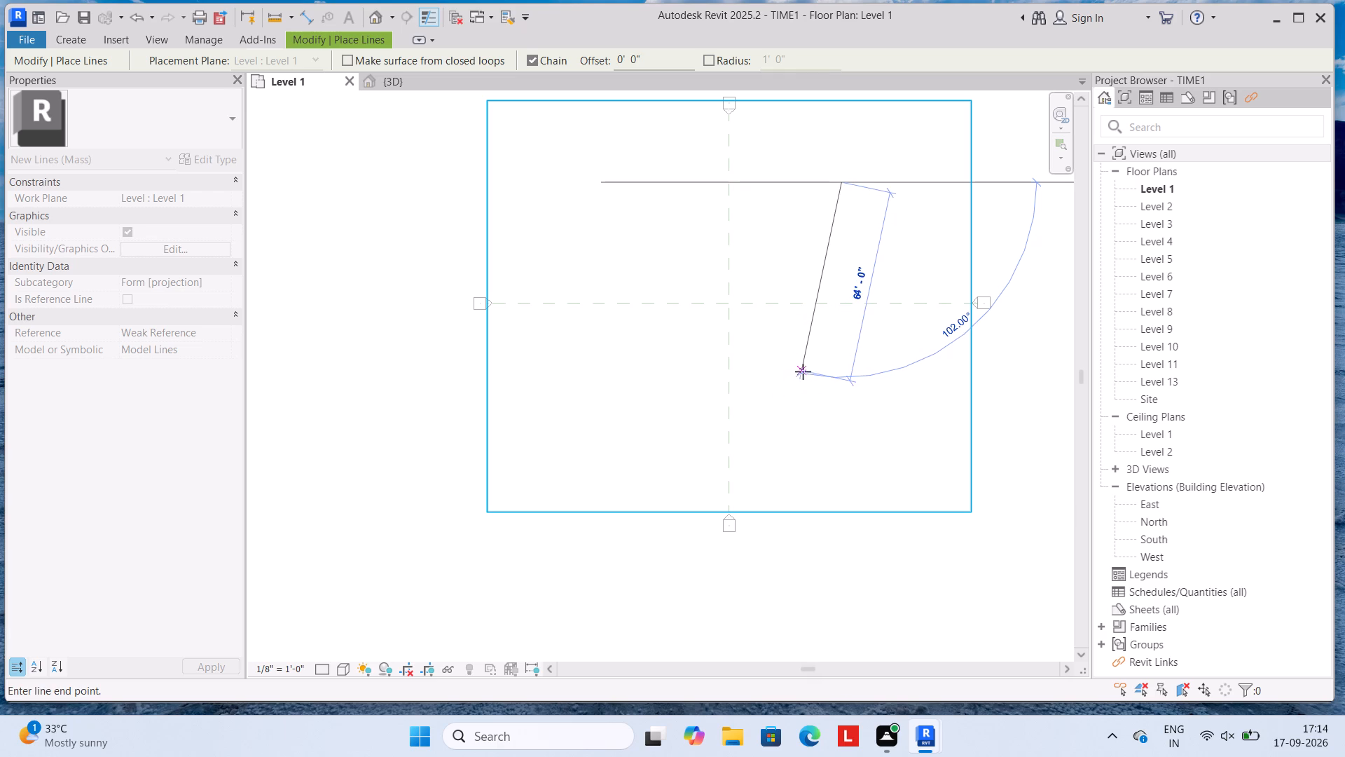
key(Return)
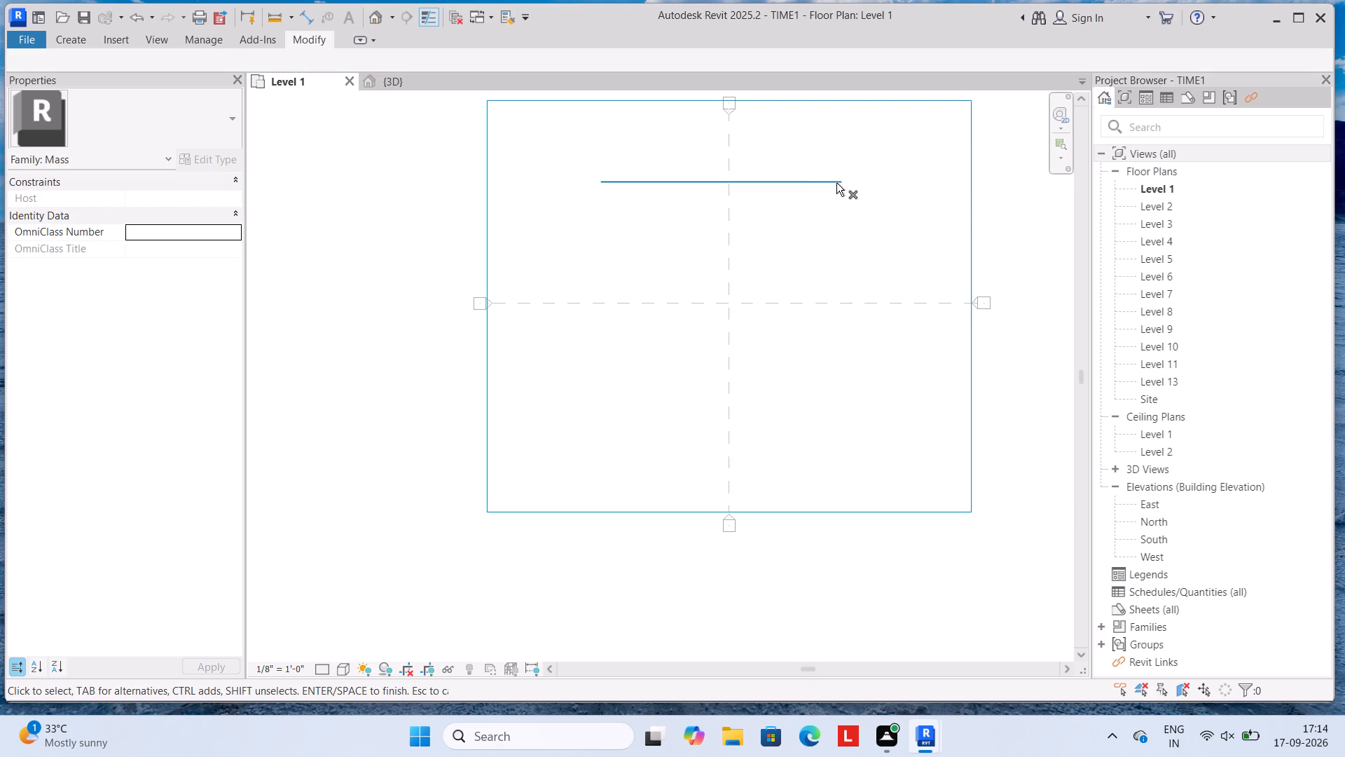
key(Escape)
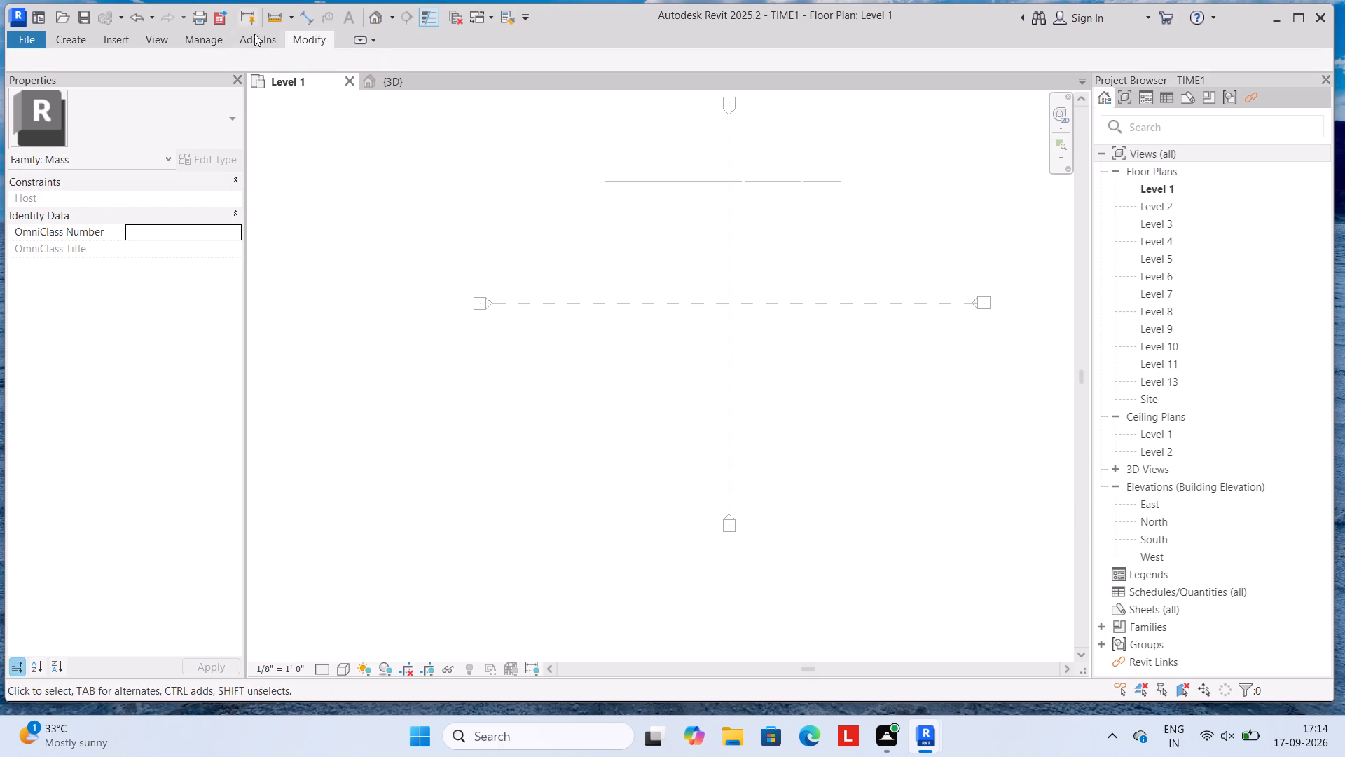
Close the outline from the 80' line's right end: 60' sloping down and back at about 103°, 60' horizontal, and a line to the start.
click(313, 36)
click(214, 58)
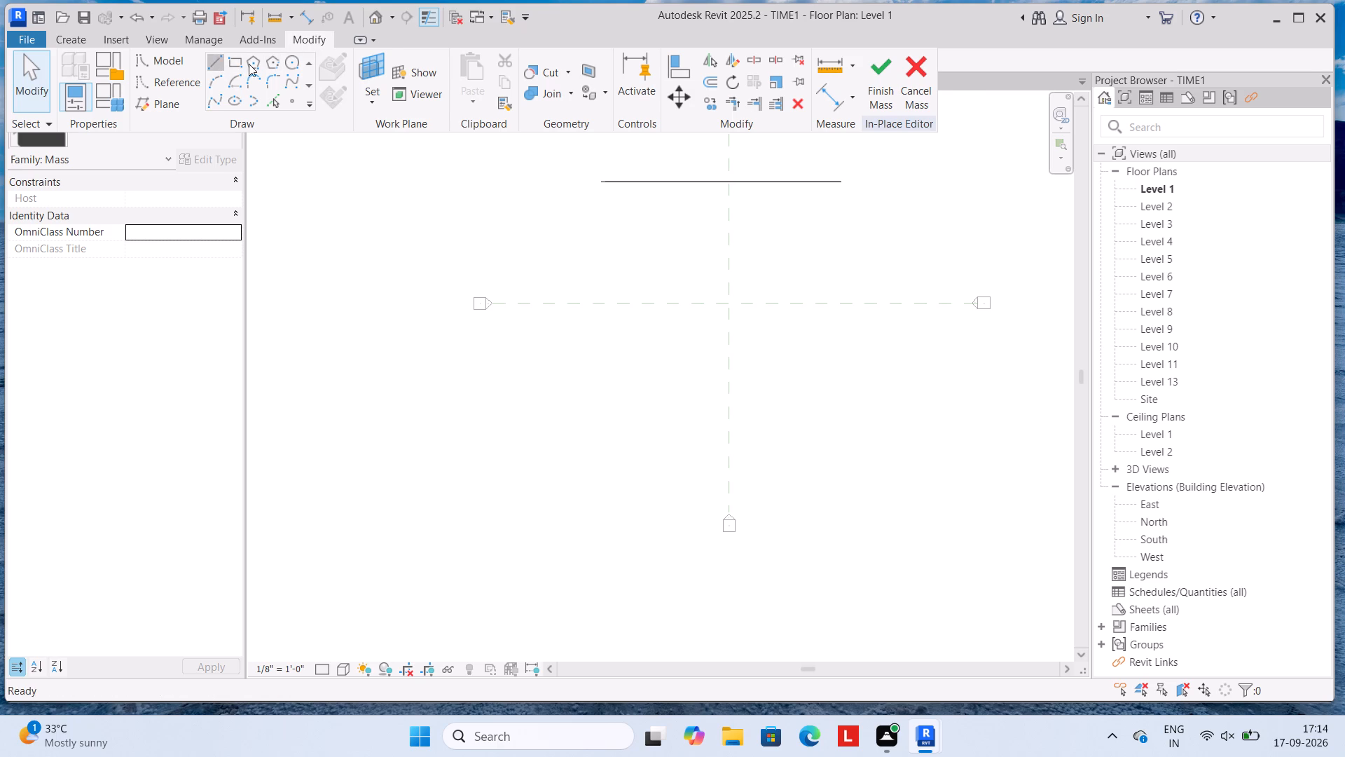
click(841, 183)
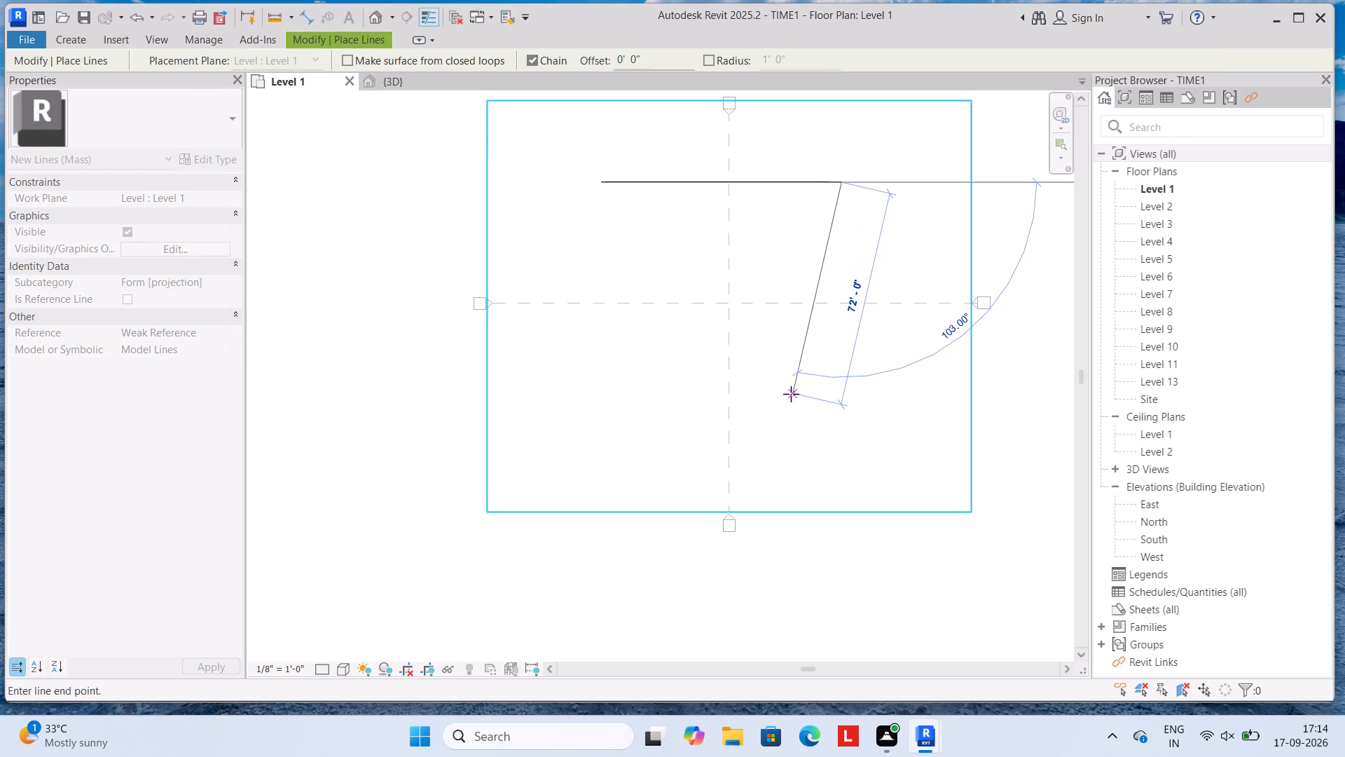
text(60)
key(apostrophe)
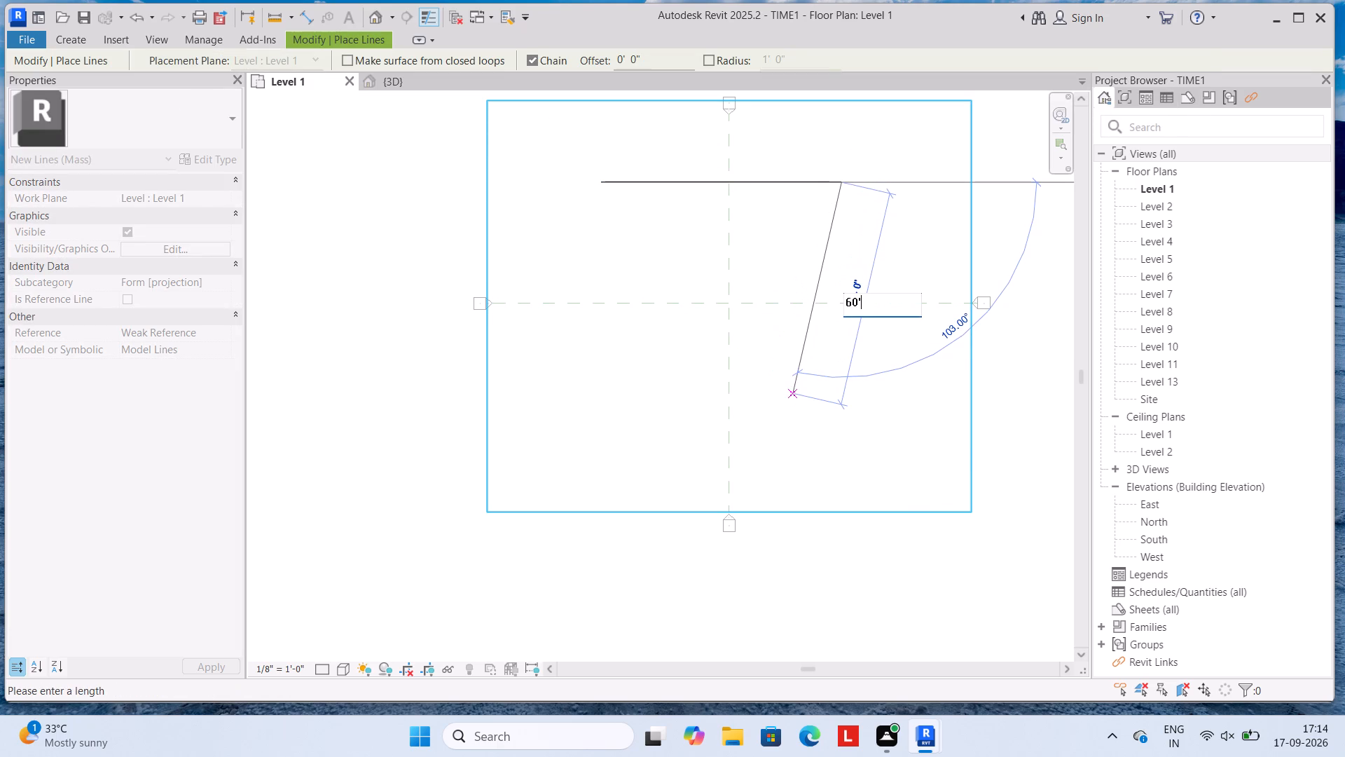
key(Return)
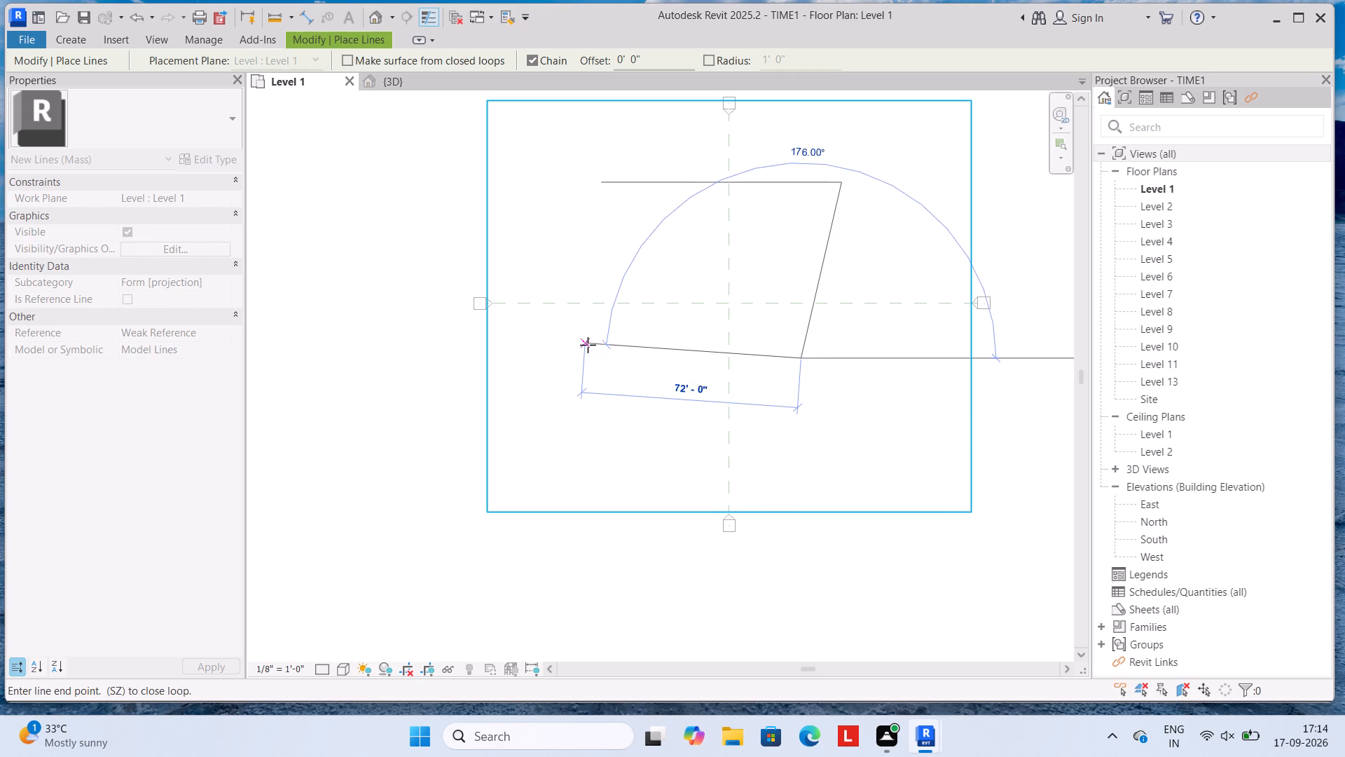
text(60')
key(Return)
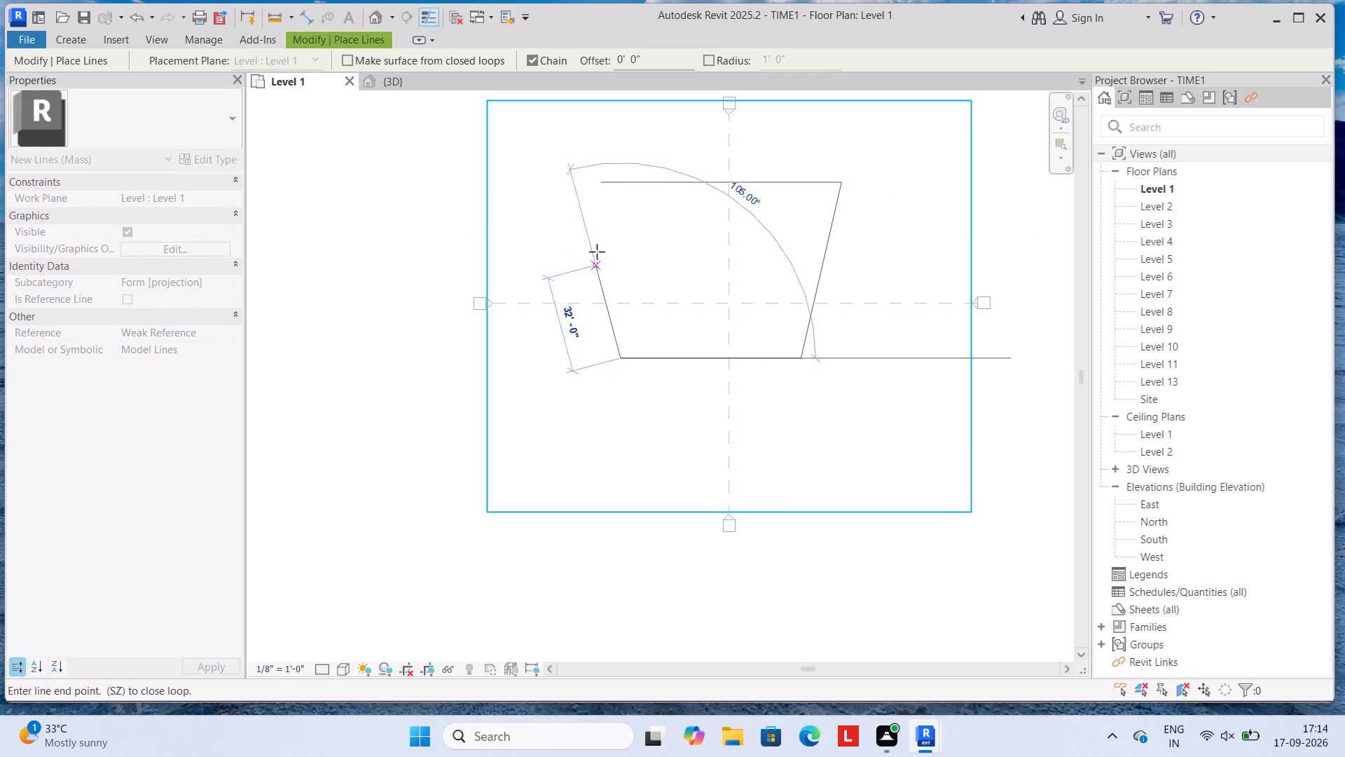
click(601, 183)
key(Escape)
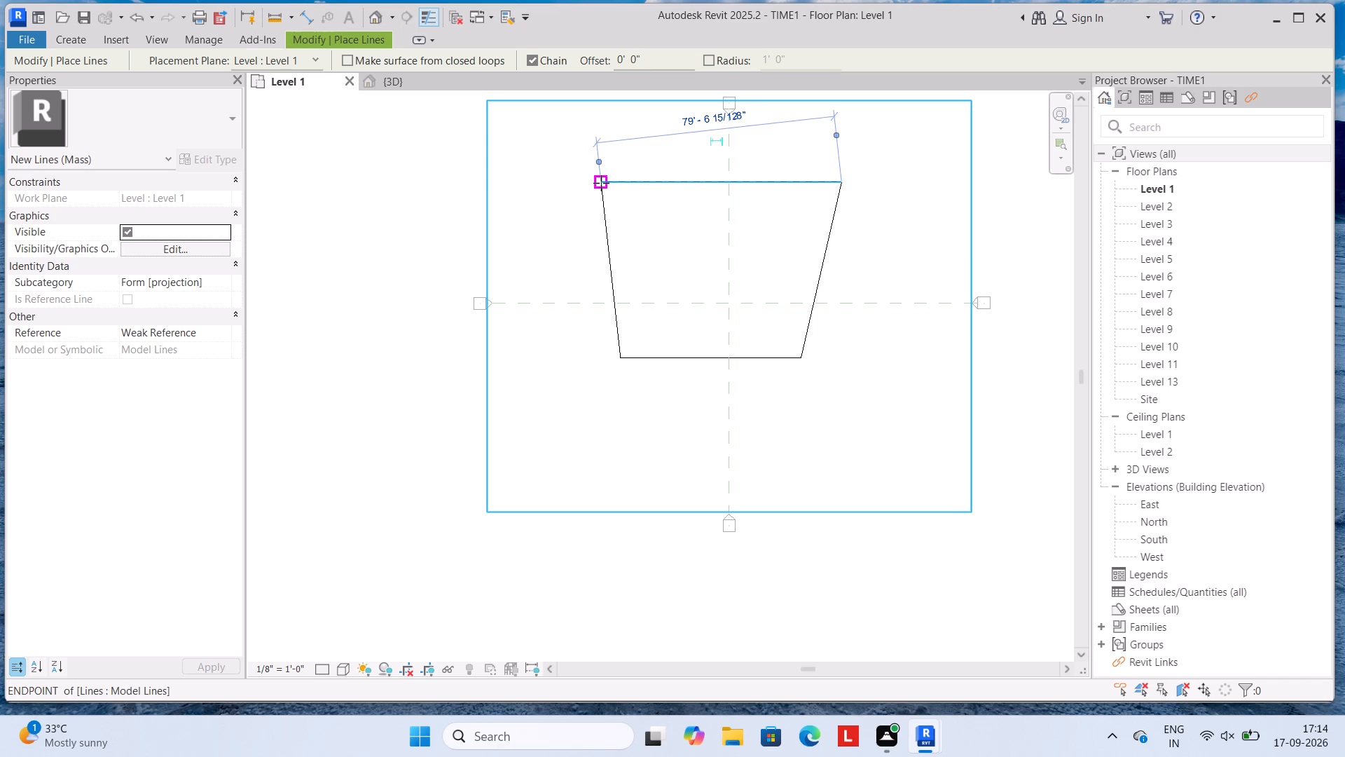
key(Escape)
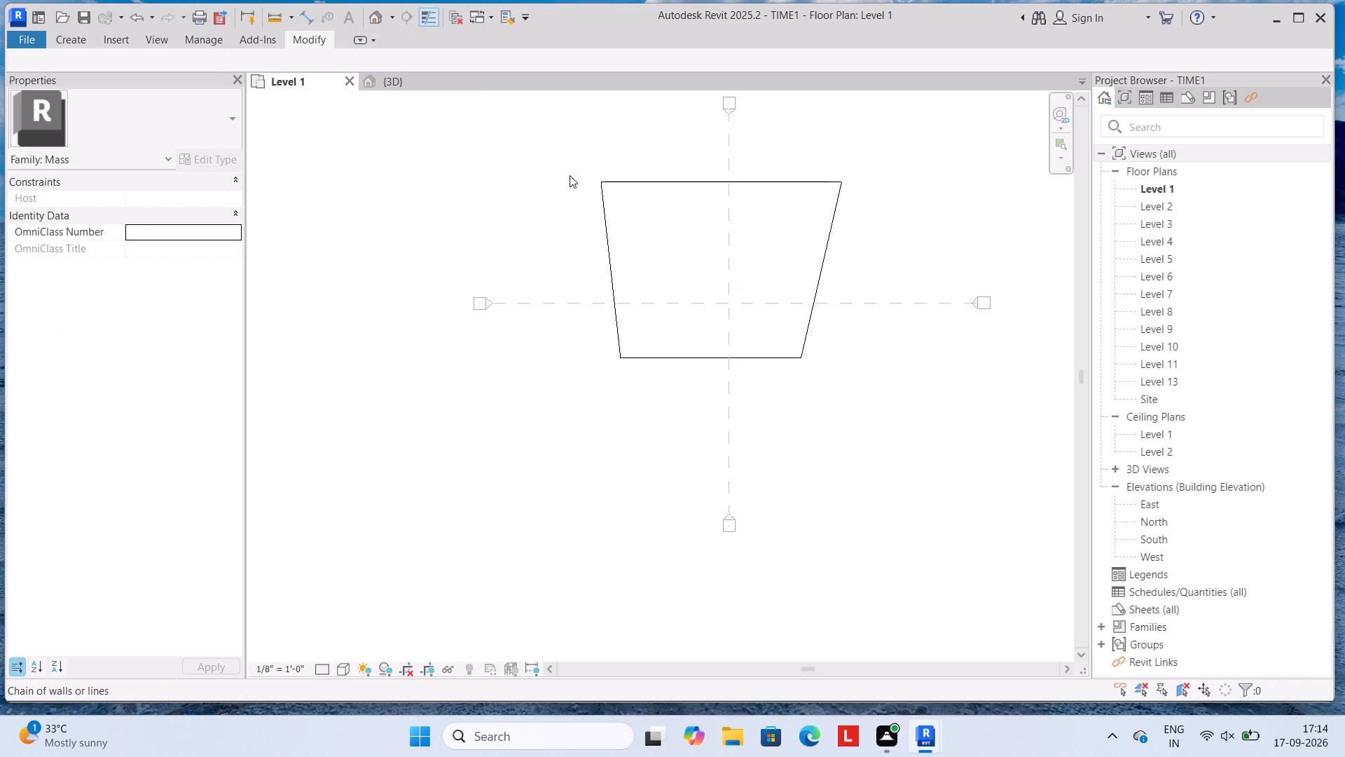
Move the entire four-sided outline straight down, roughly centring it on the crossing reference planes.
click(567, 165)
drag(569, 165, 878, 427)
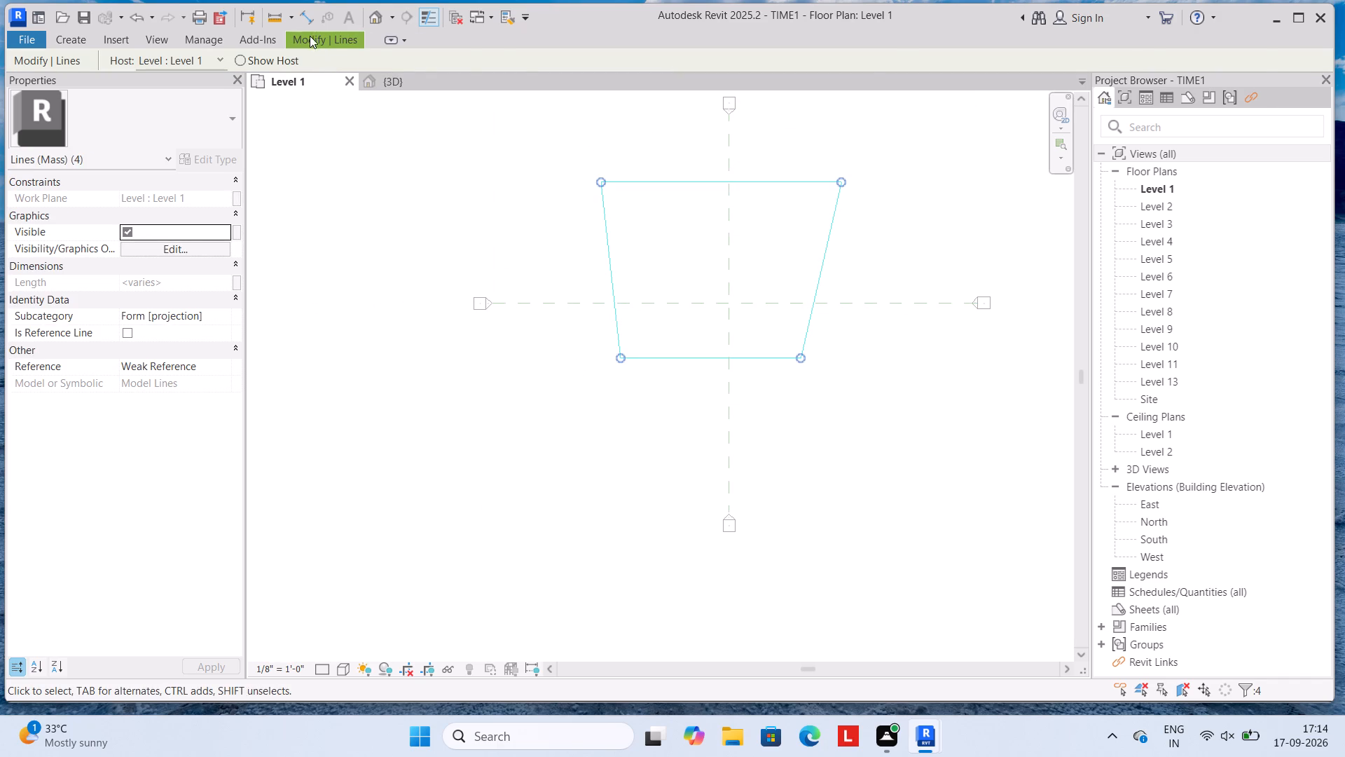
click(308, 35)
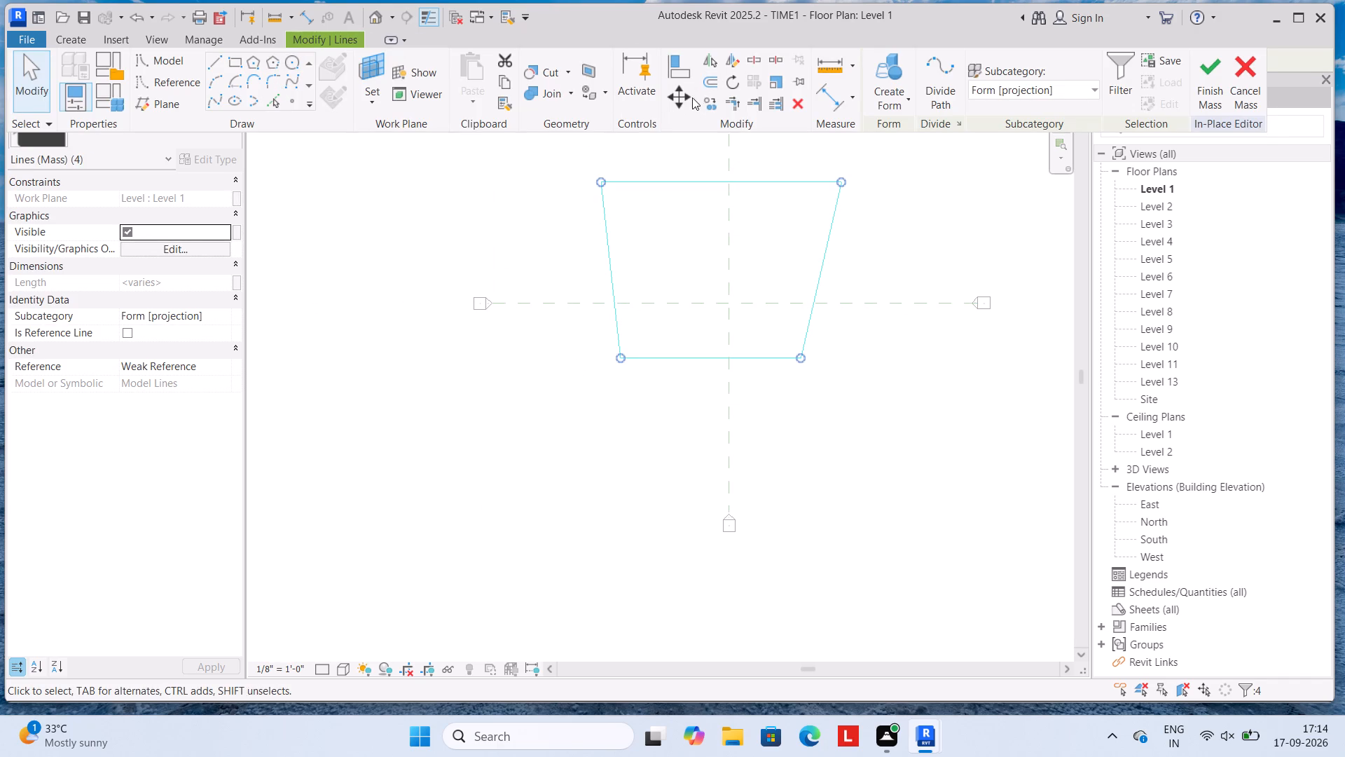
click(681, 95)
click(715, 361)
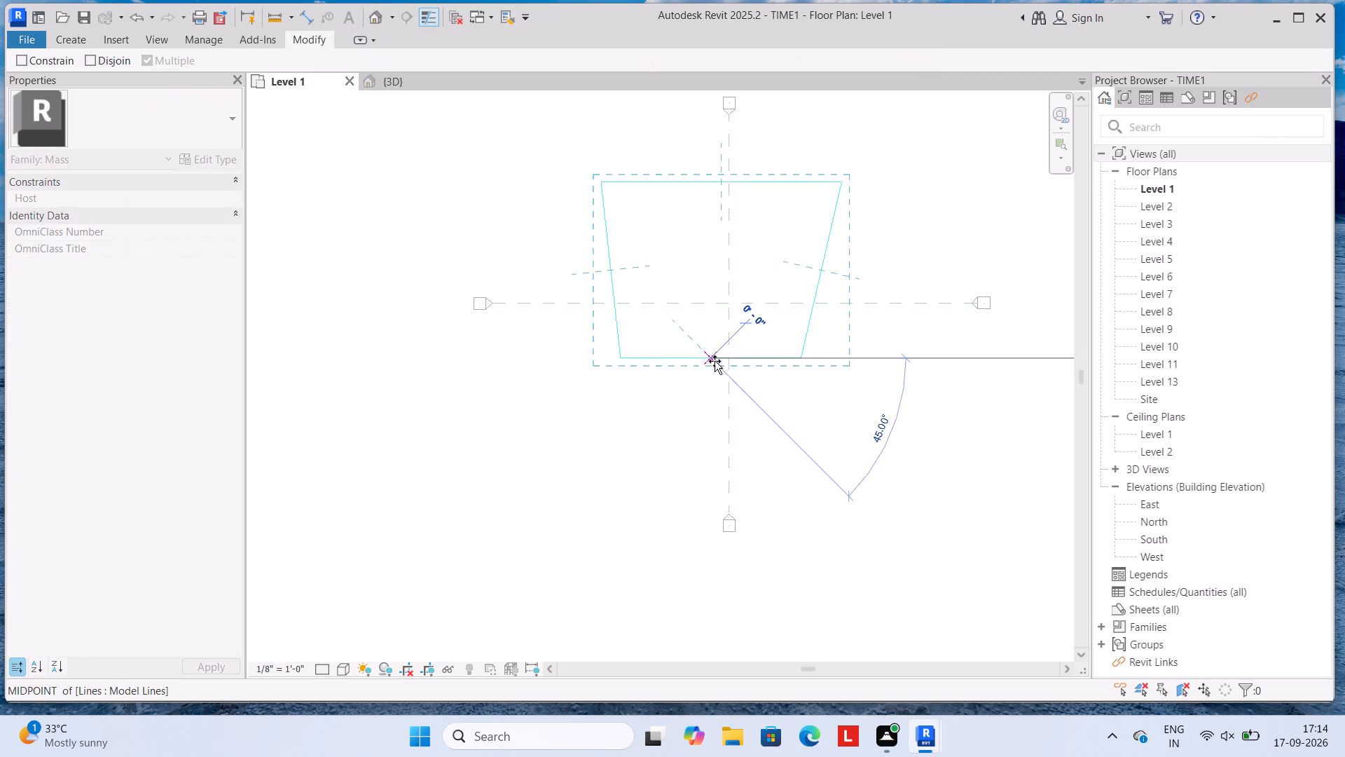
click(719, 408)
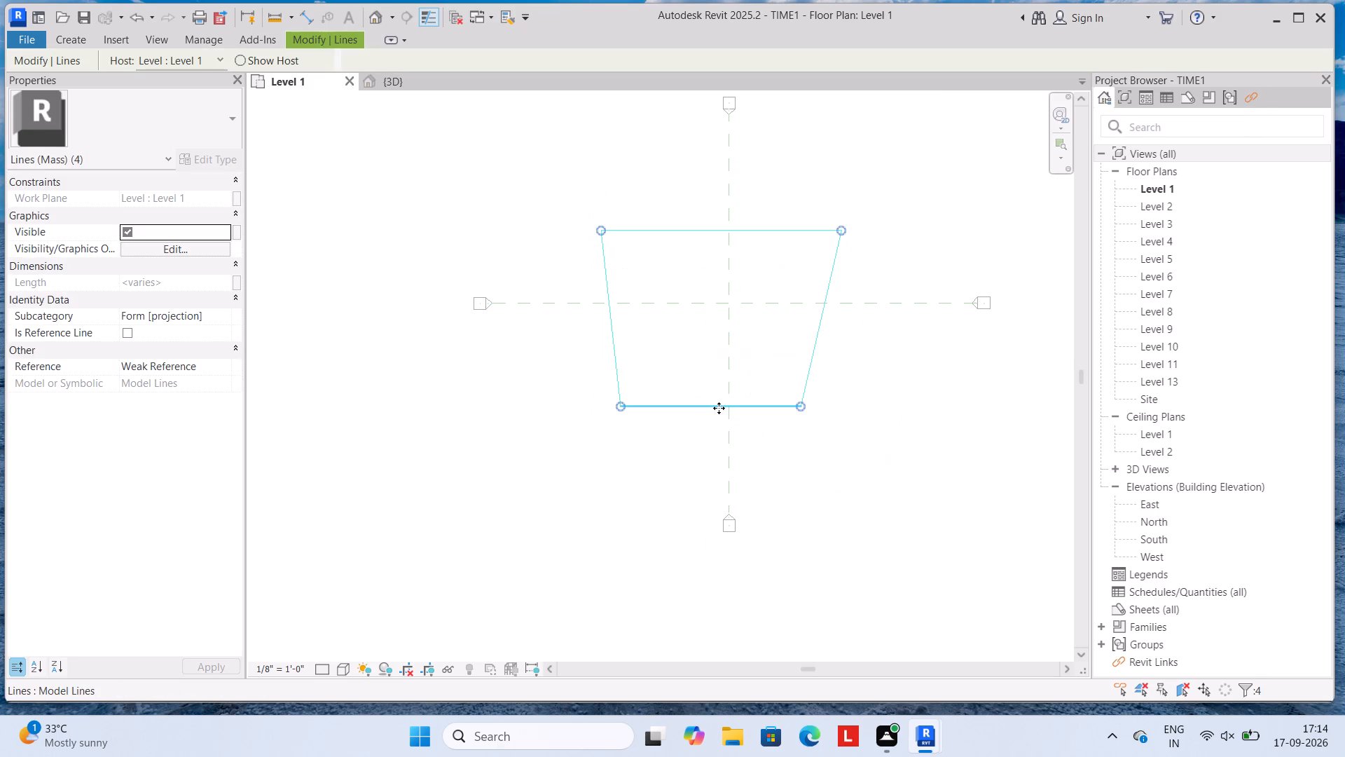
key(Escape)
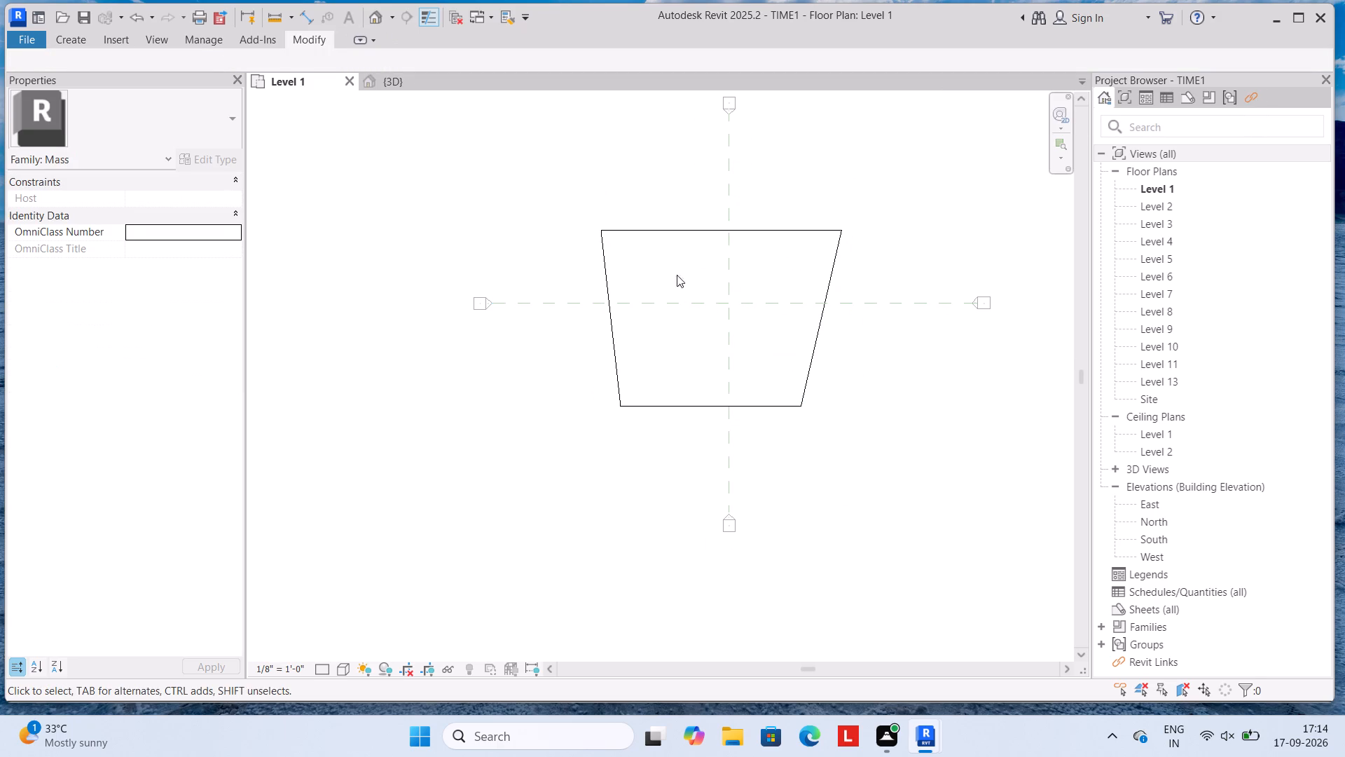
In the 3D view, copy the four outline lines and paste them aligned to Levels 2, 3, 4 and 5.
click(298, 36)
click(412, 79)
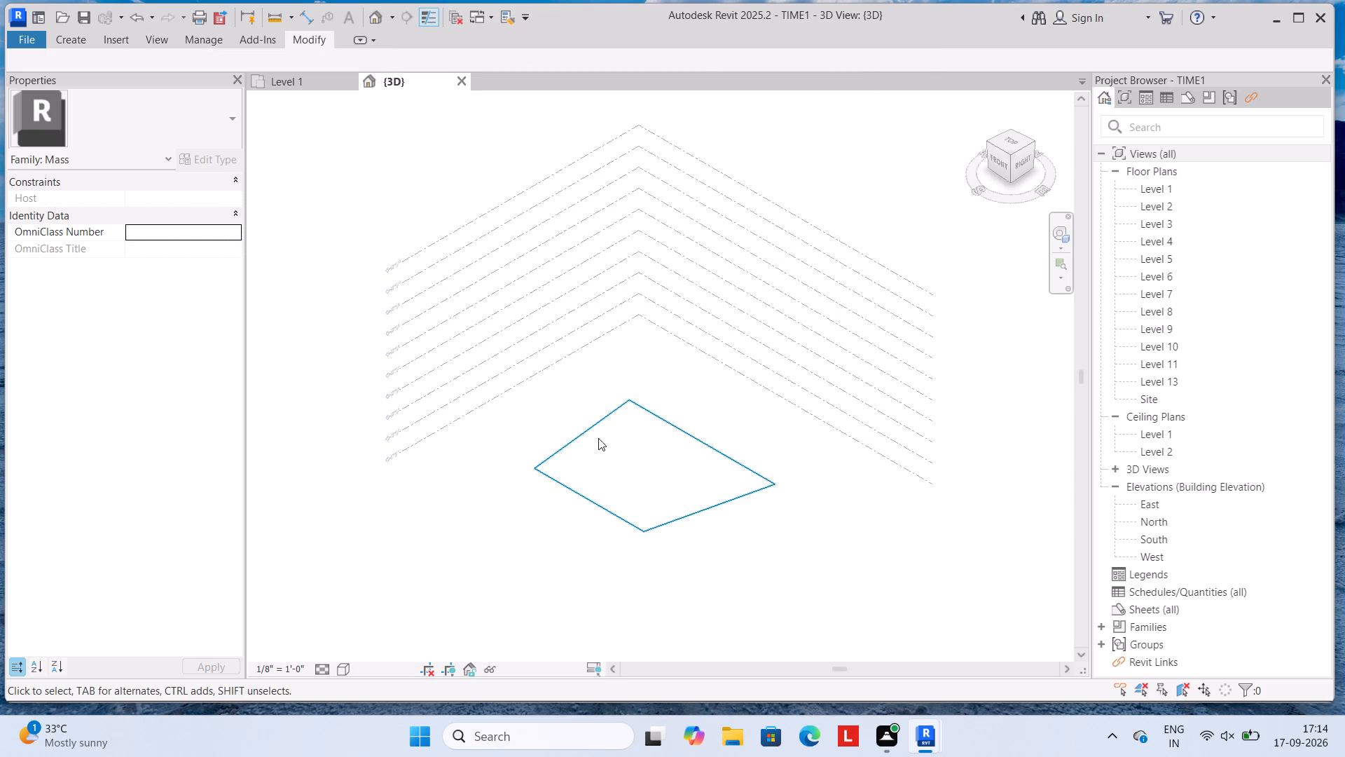
click(672, 525)
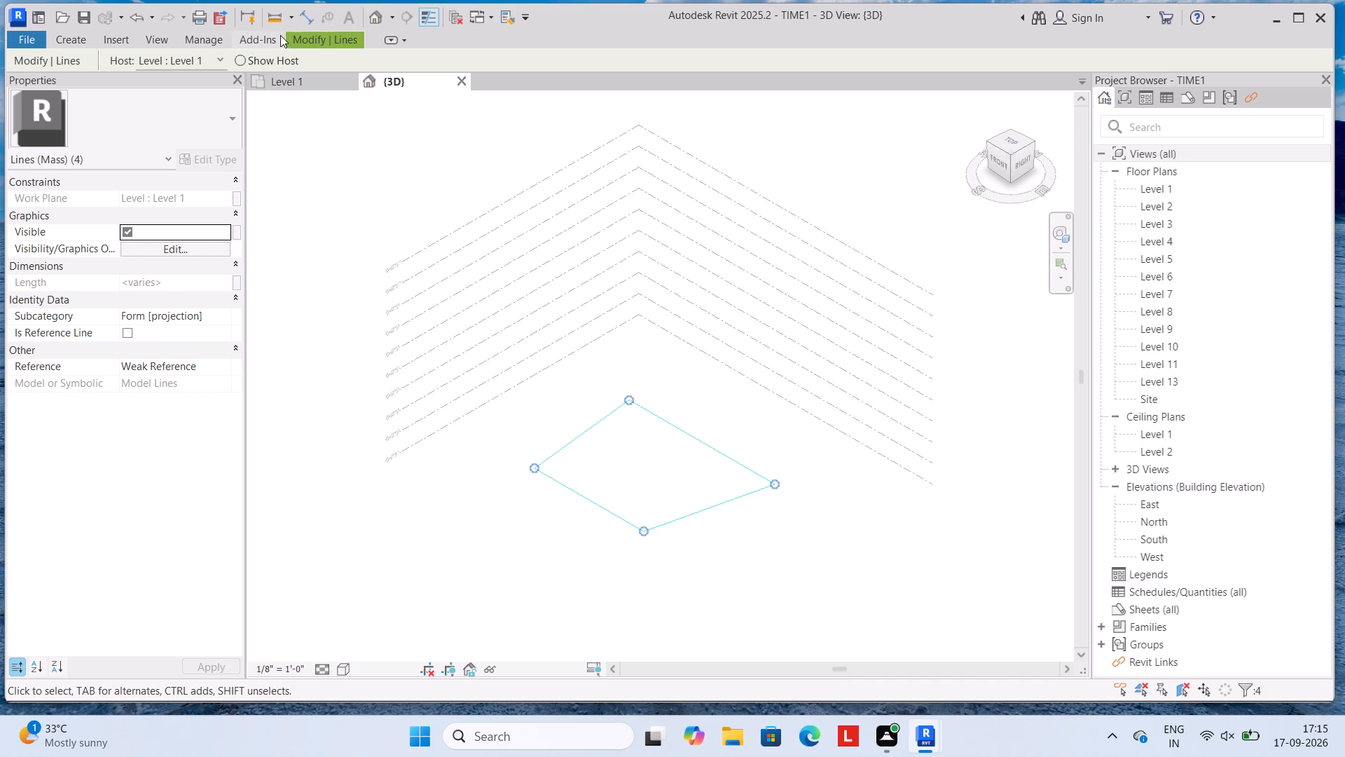
drag(301, 37, 308, 34)
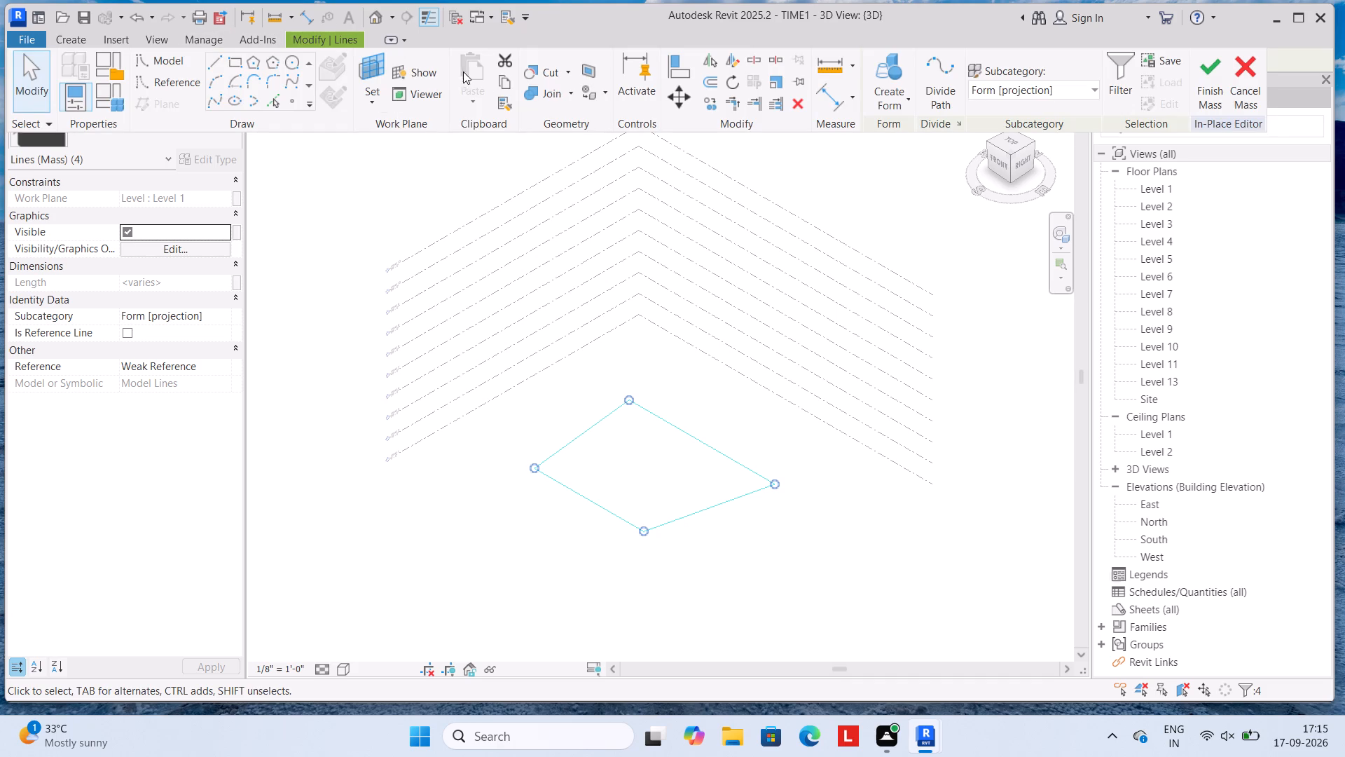
click(504, 81)
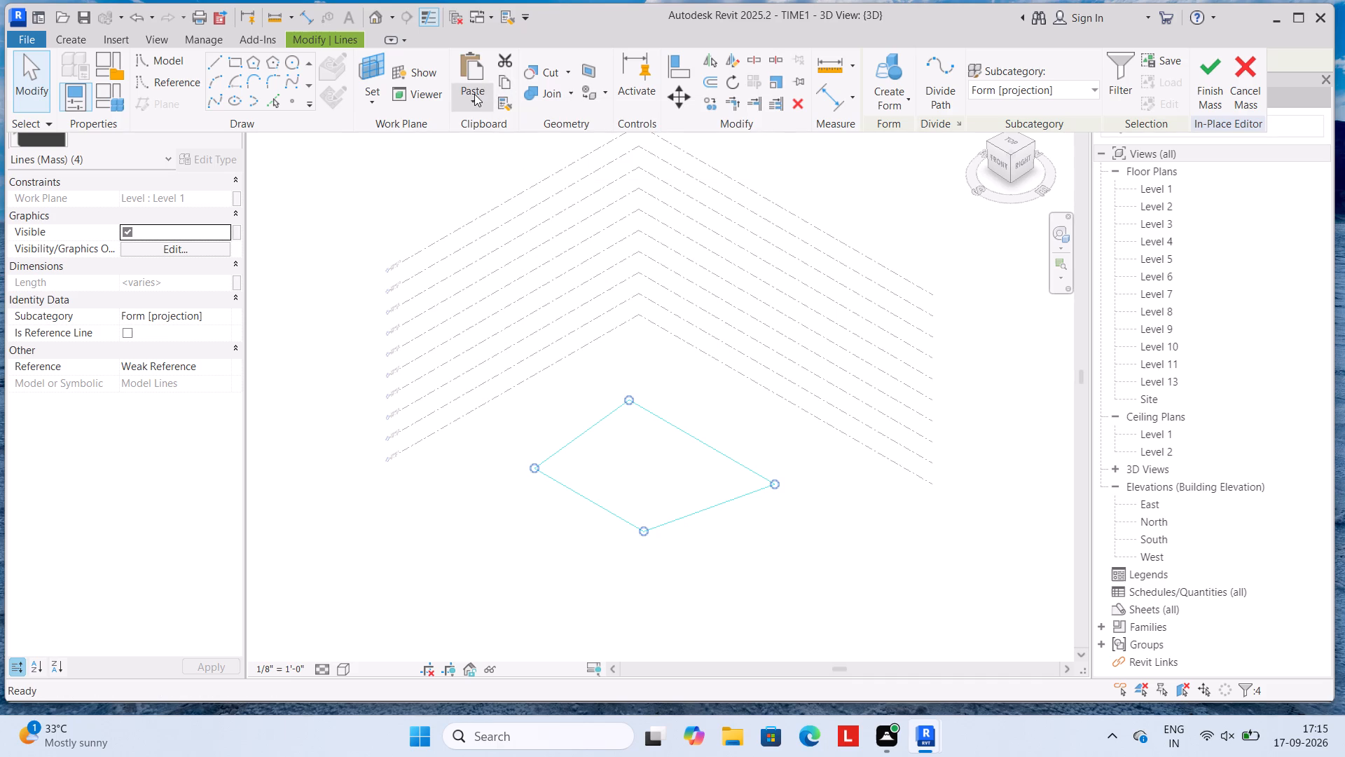
click(471, 97)
click(505, 171)
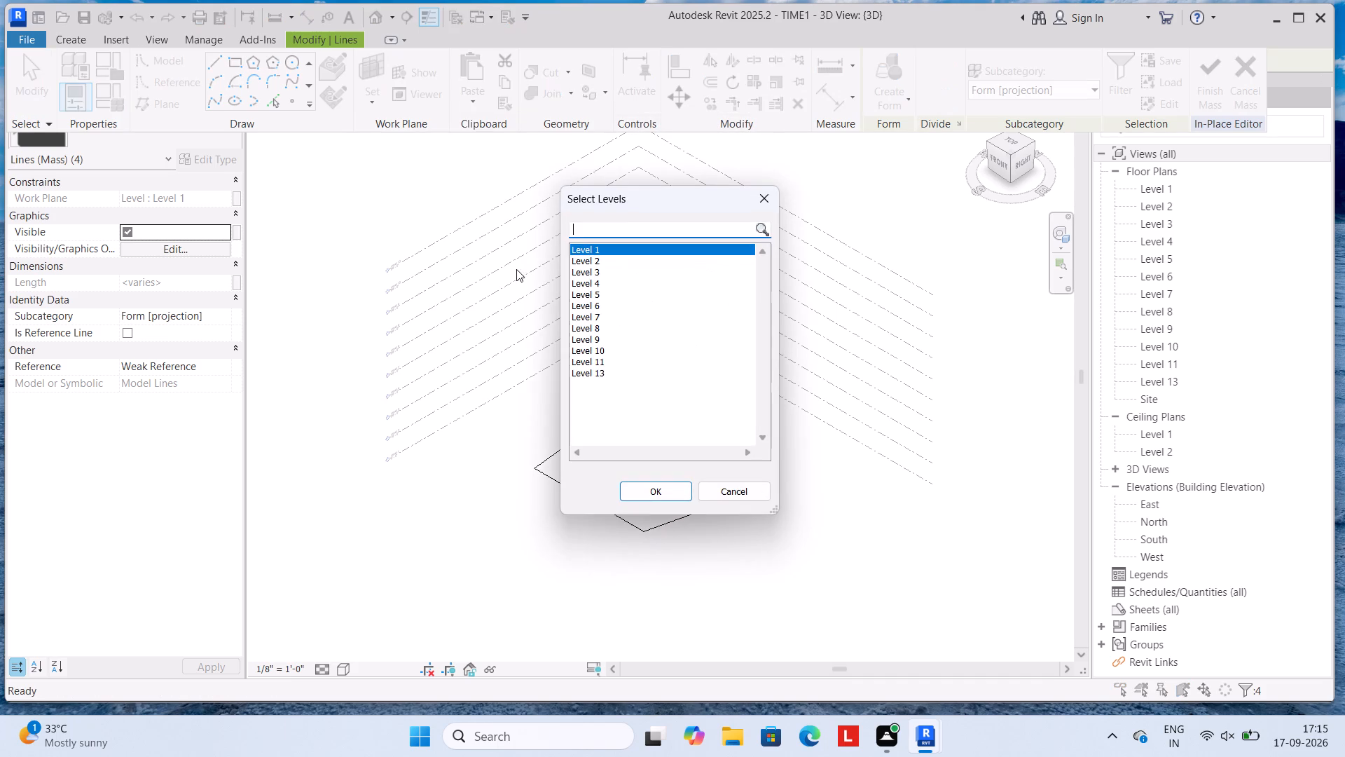
click(605, 260)
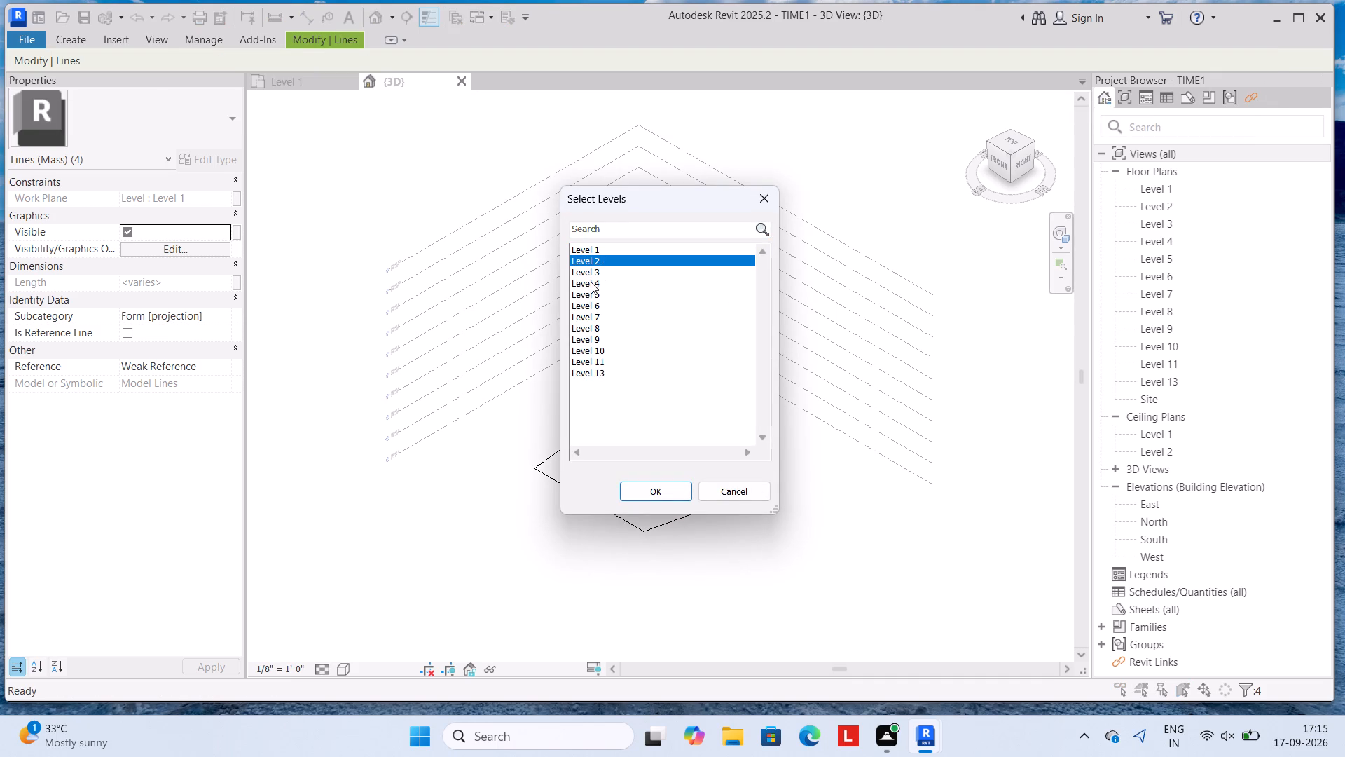
ctrl+click(593, 270)
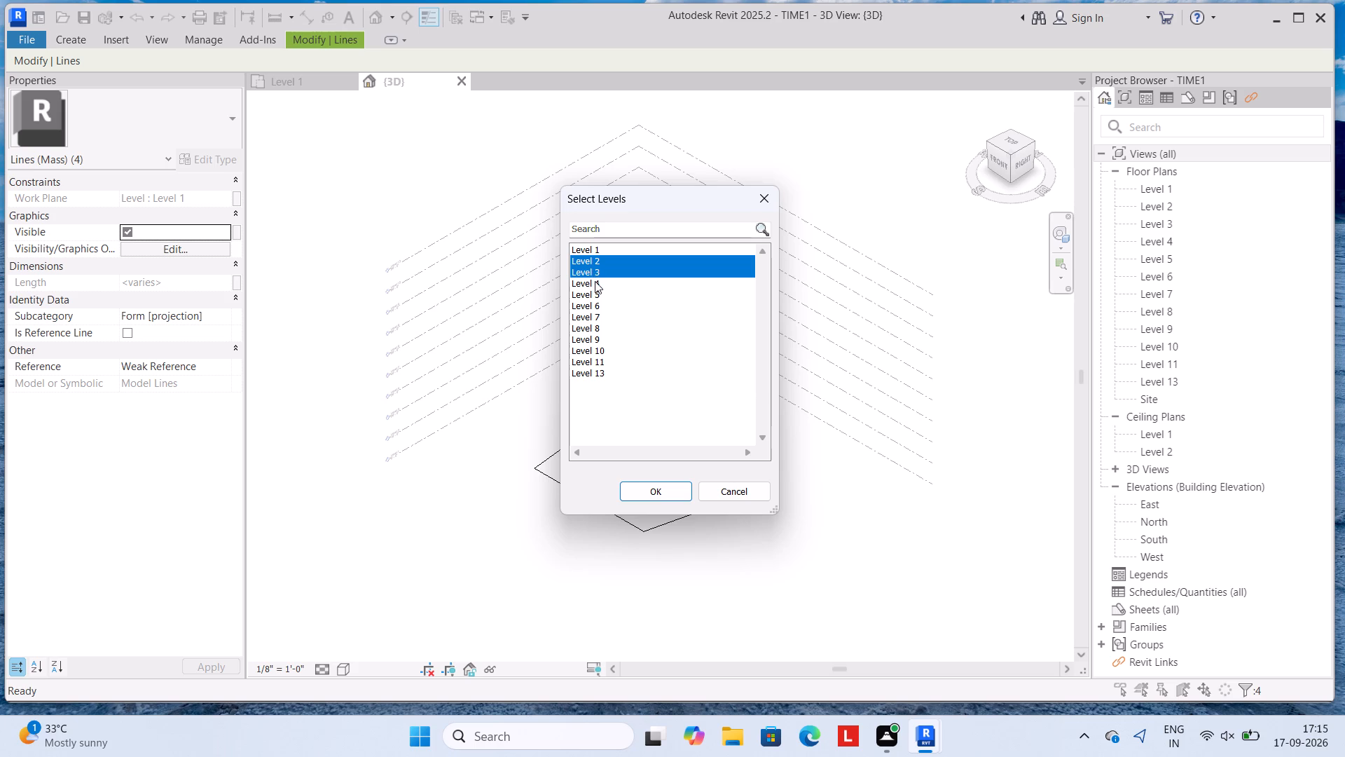
ctrl+drag(595, 282, 593, 293)
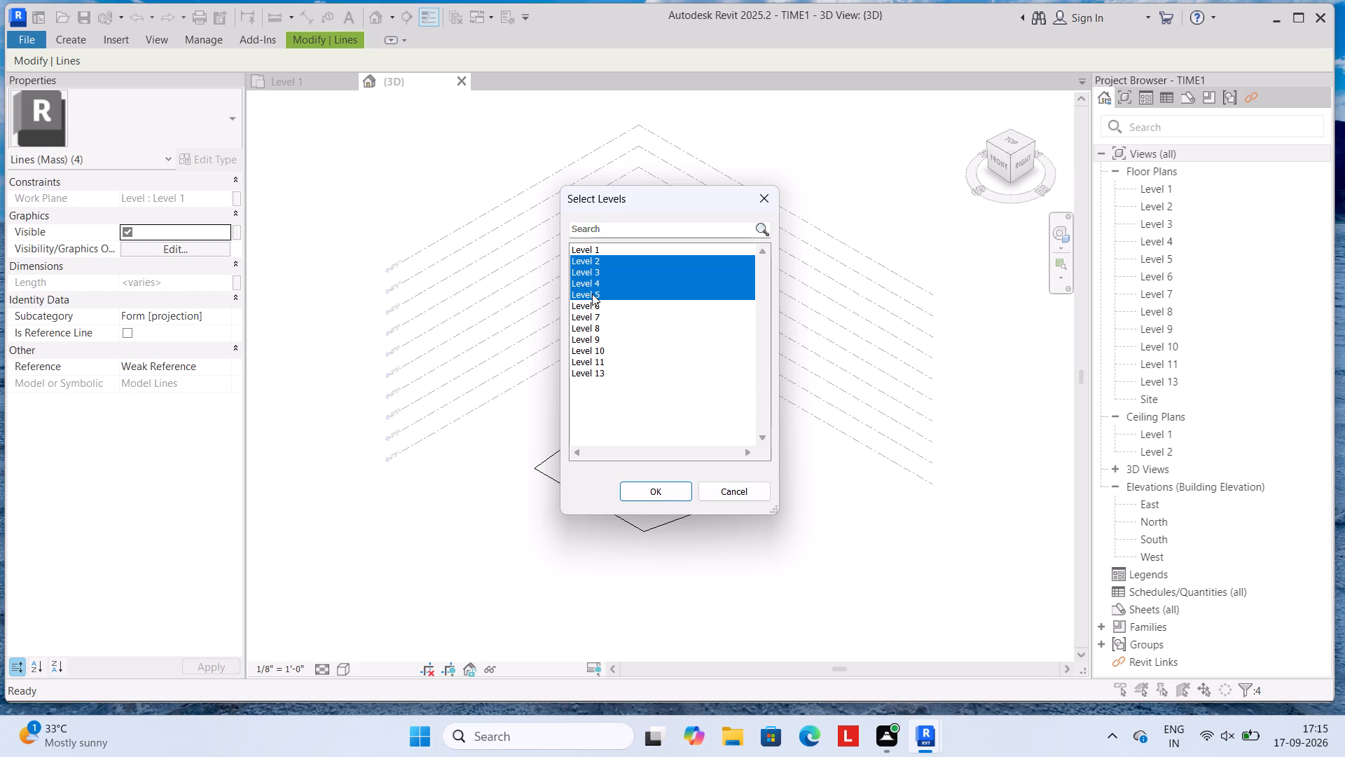
ctrl+click(592, 294)
ctrl+click(593, 296)
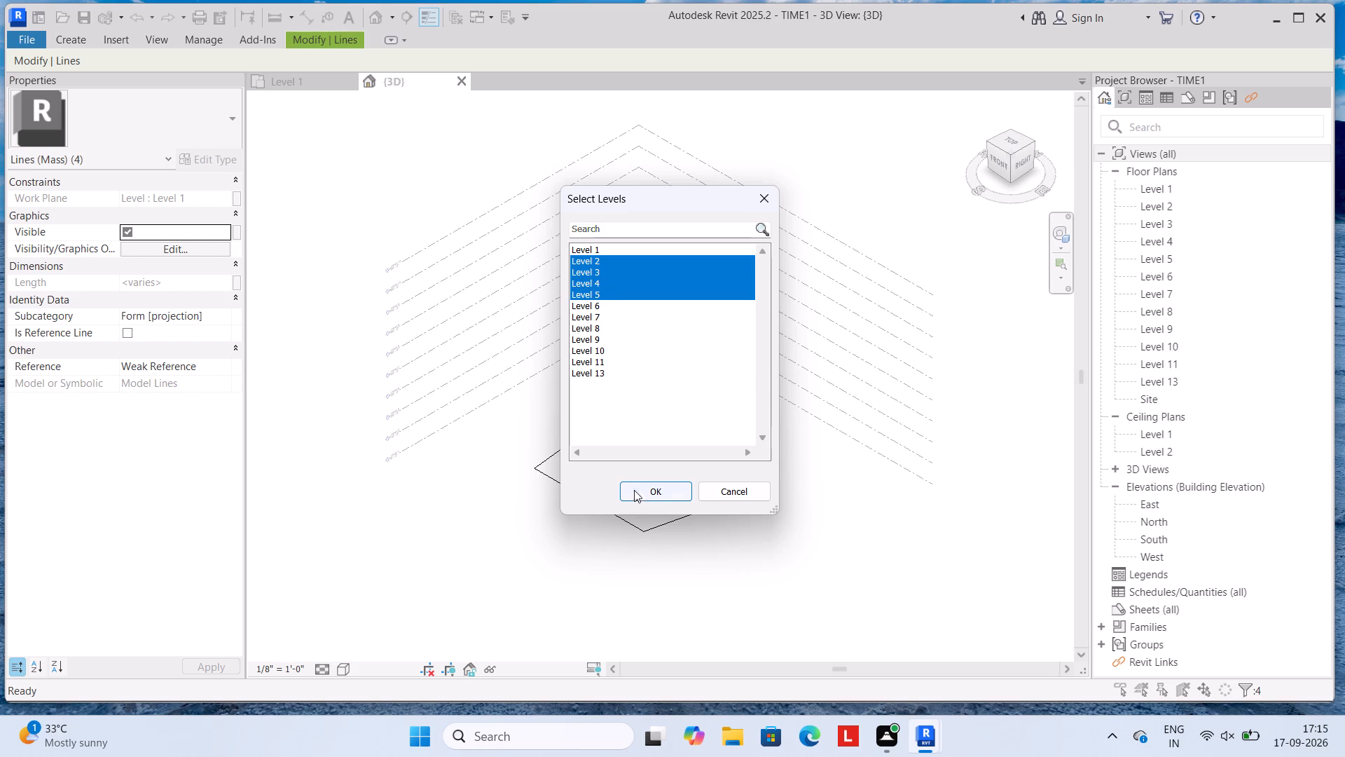
click(650, 490)
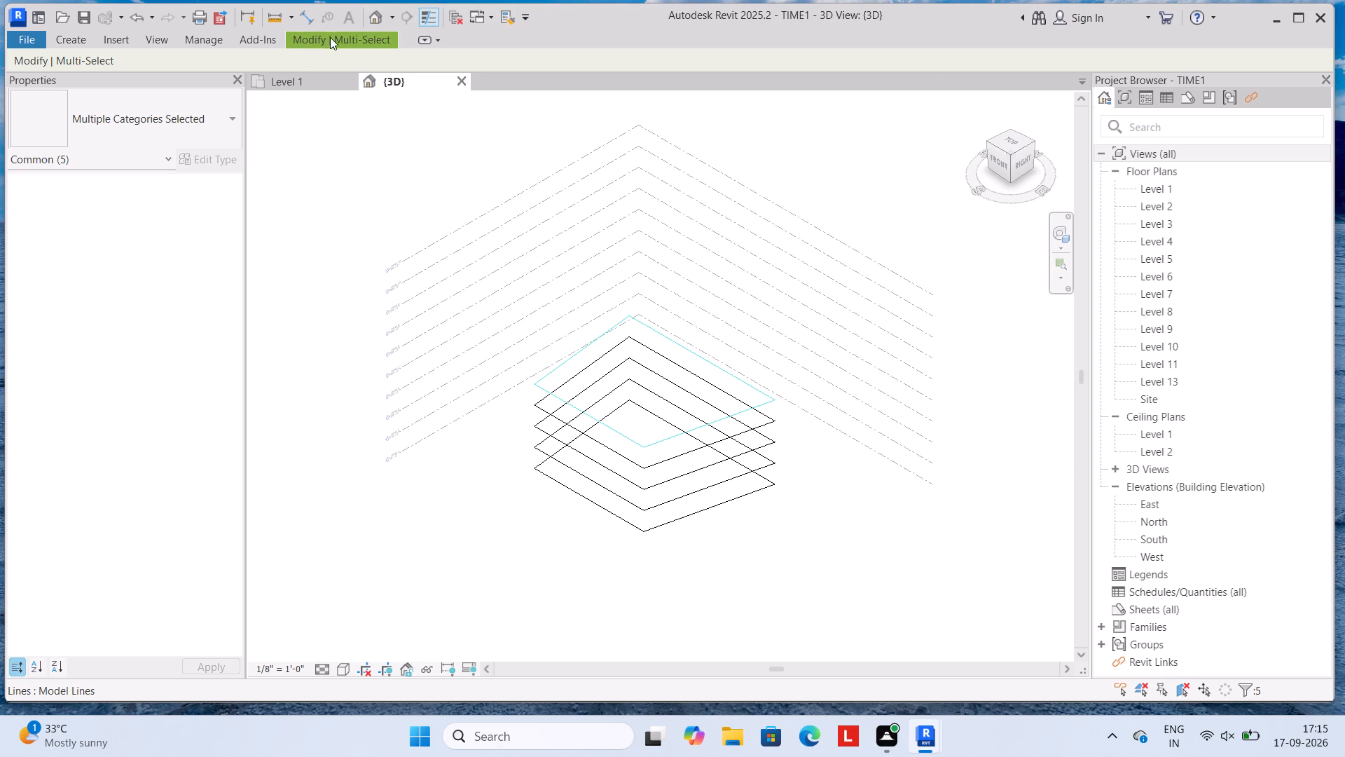
Open the Site floor plan view.
click(296, 77)
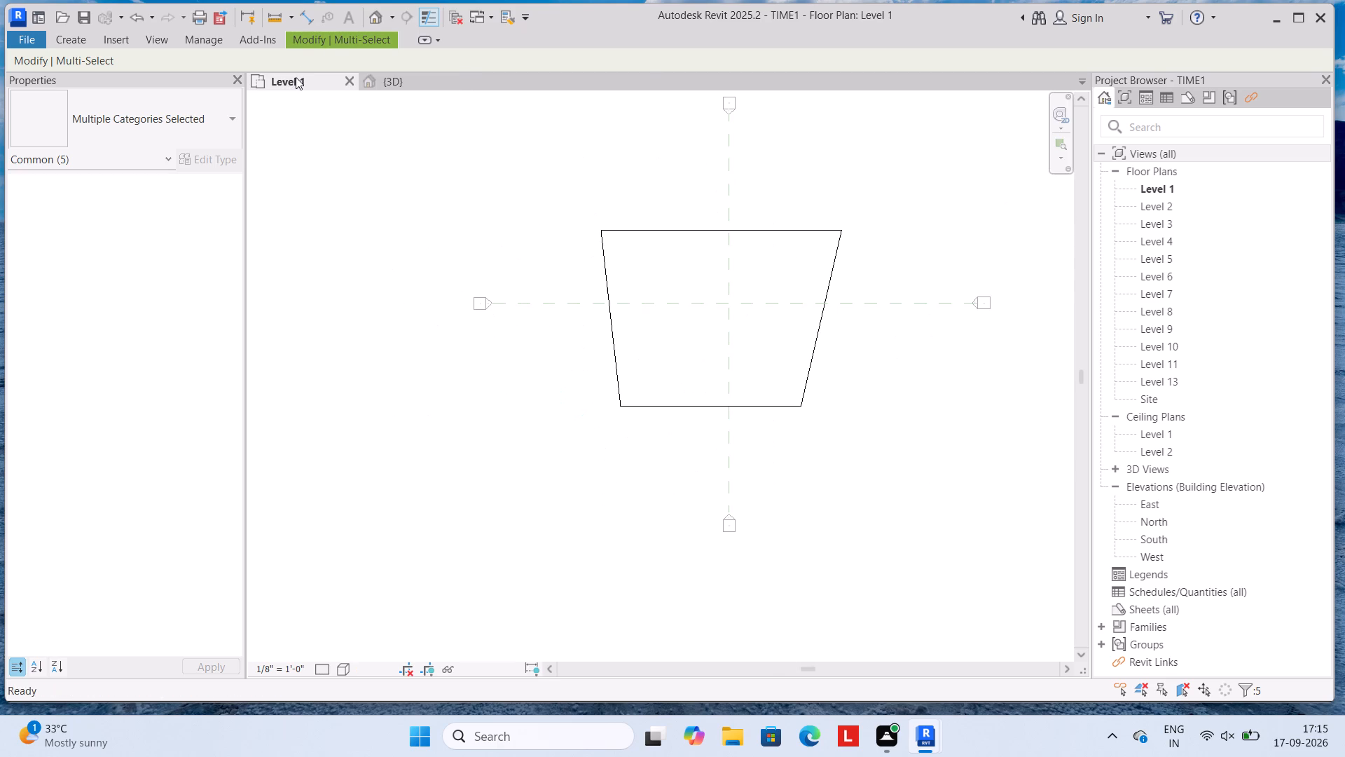
click(1191, 397)
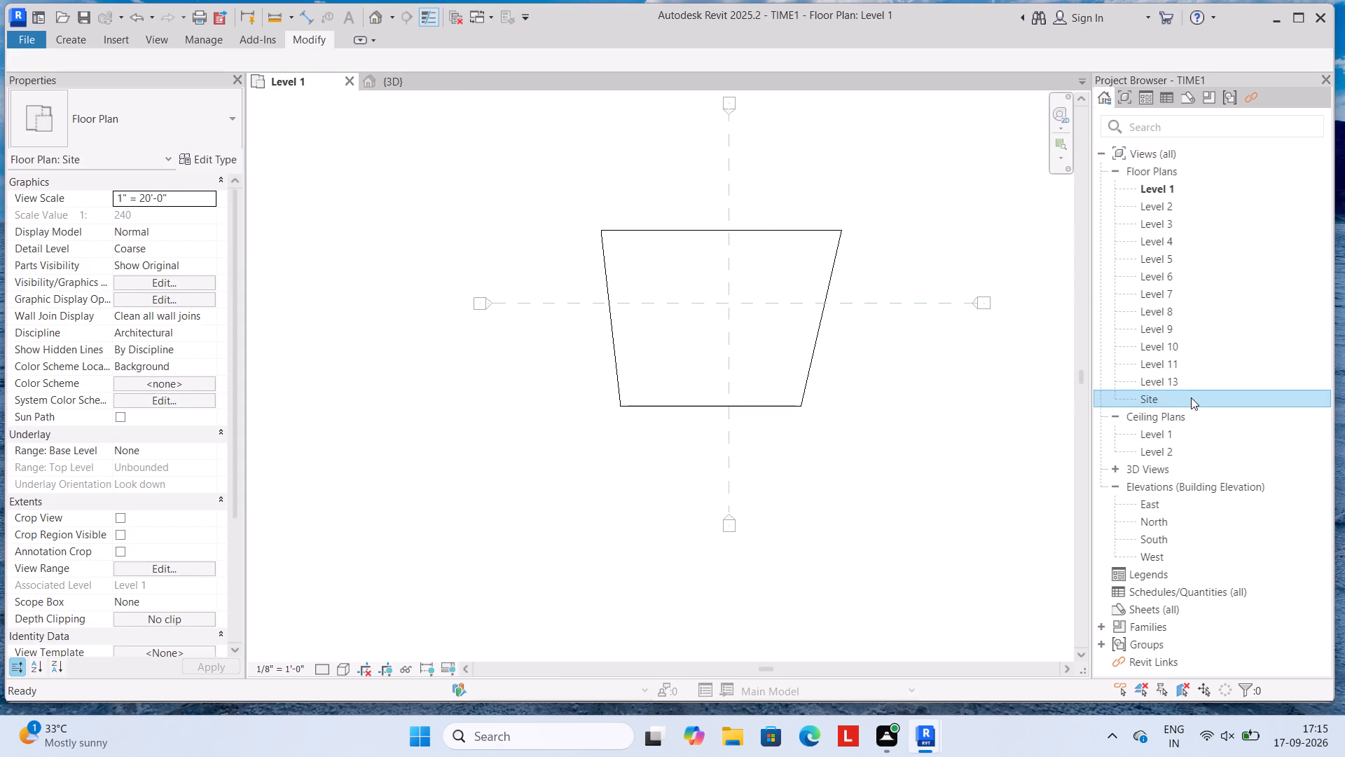
double_click(1191, 397)
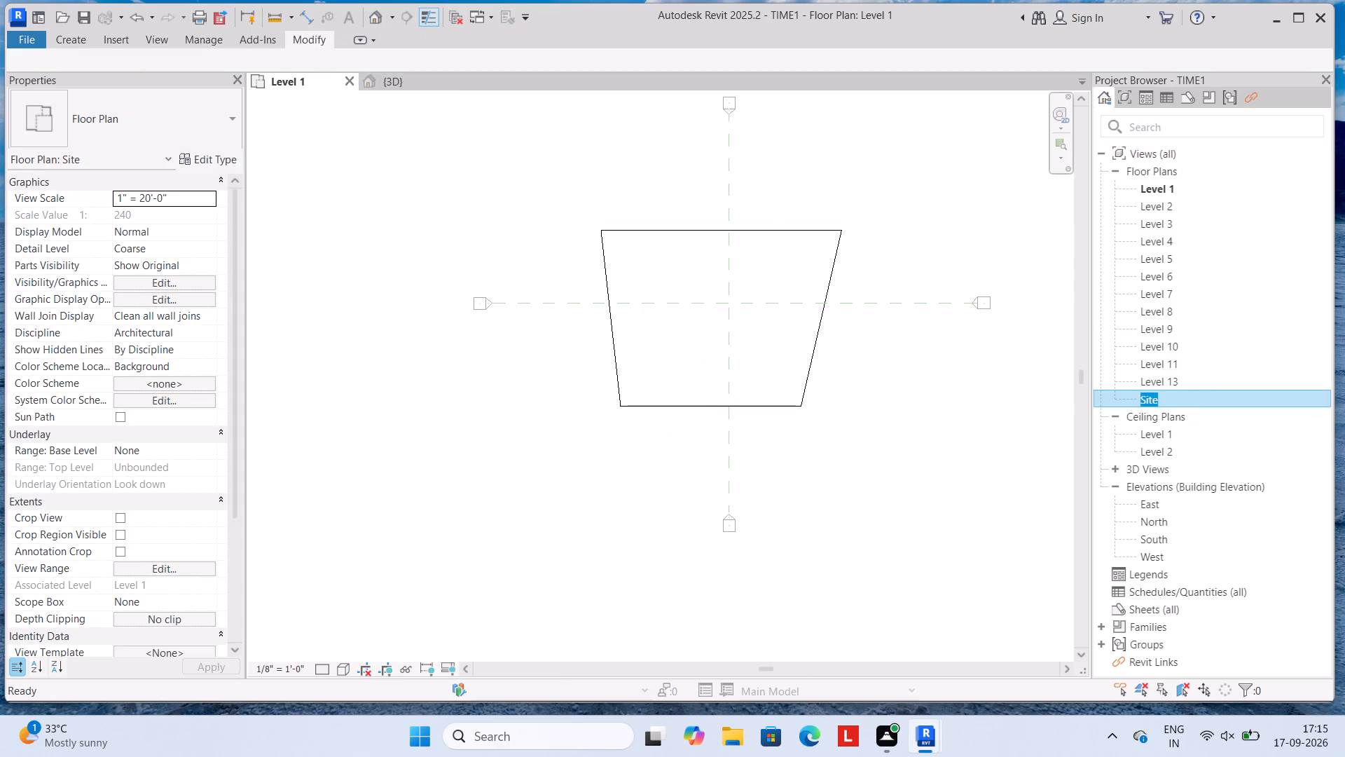
triple_click(1196, 395)
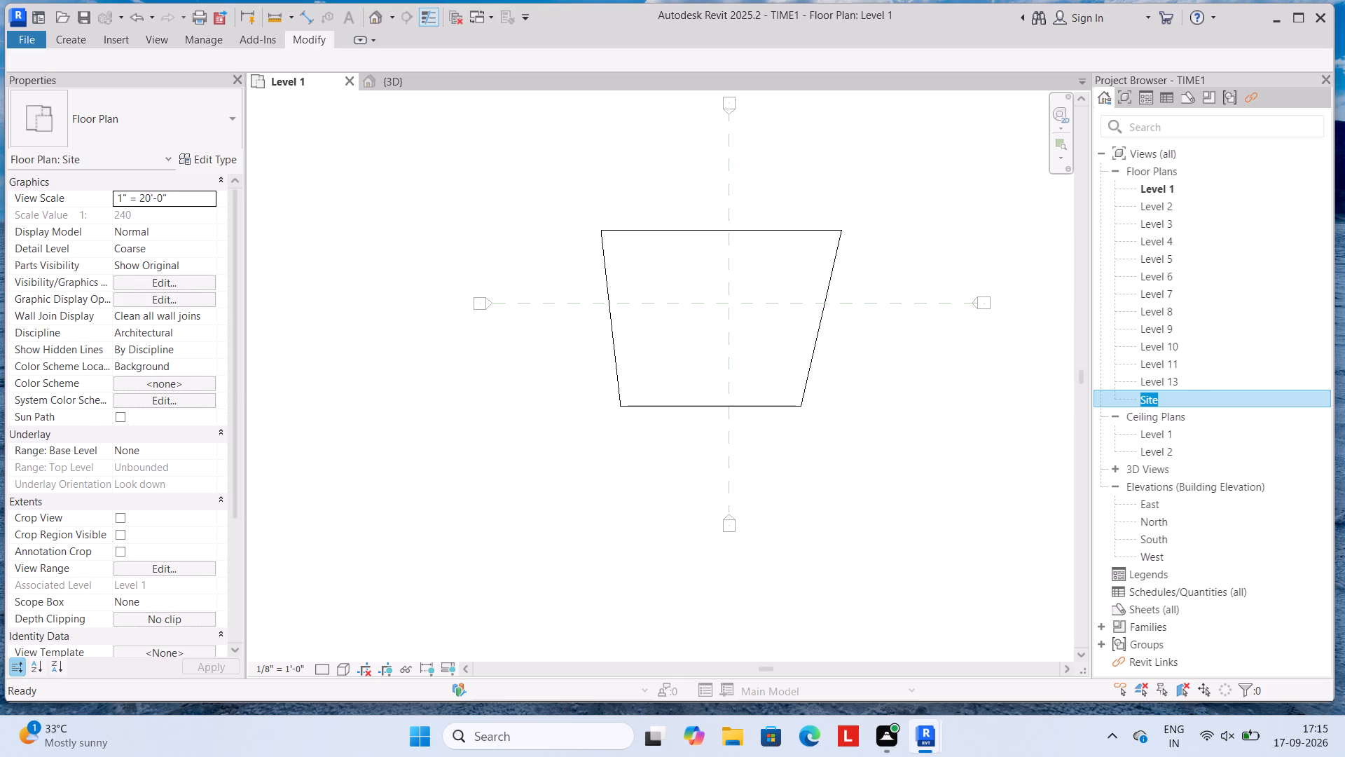
triple_click(1228, 403)
click(1228, 403)
key(Escape)
triple_click(1198, 397)
click(1199, 397)
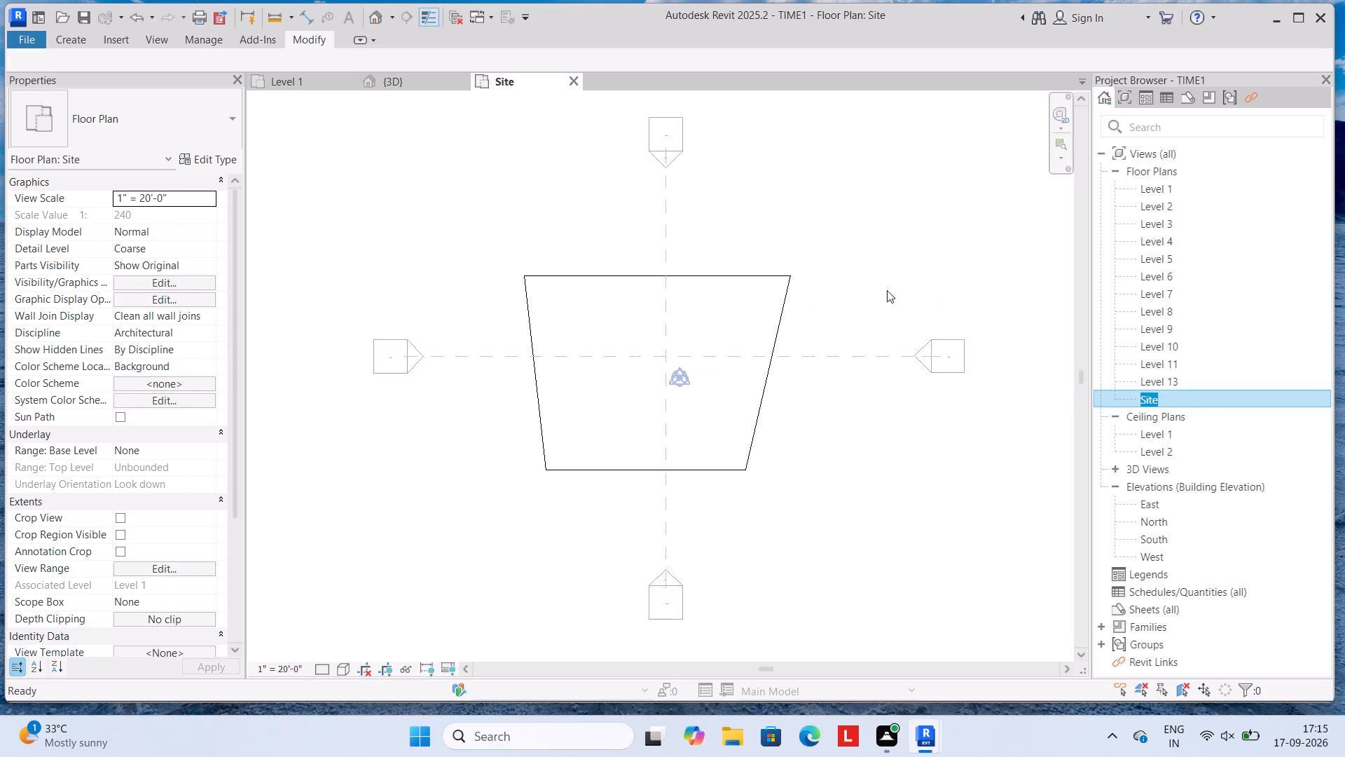
click(310, 81)
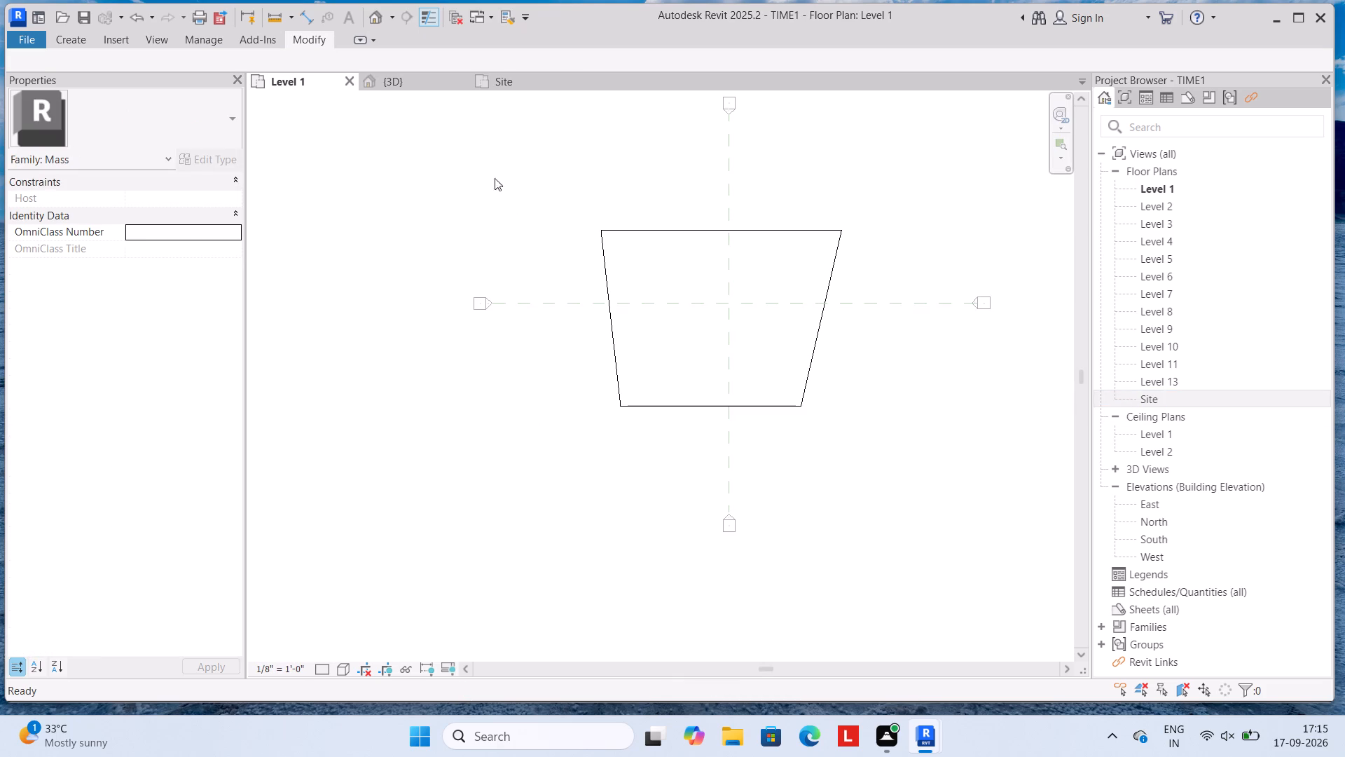
click(510, 84)
Select the complete stack of outline lines in the Site plan and create a solid form from them.
click(493, 212)
drag(492, 213, 586, 251)
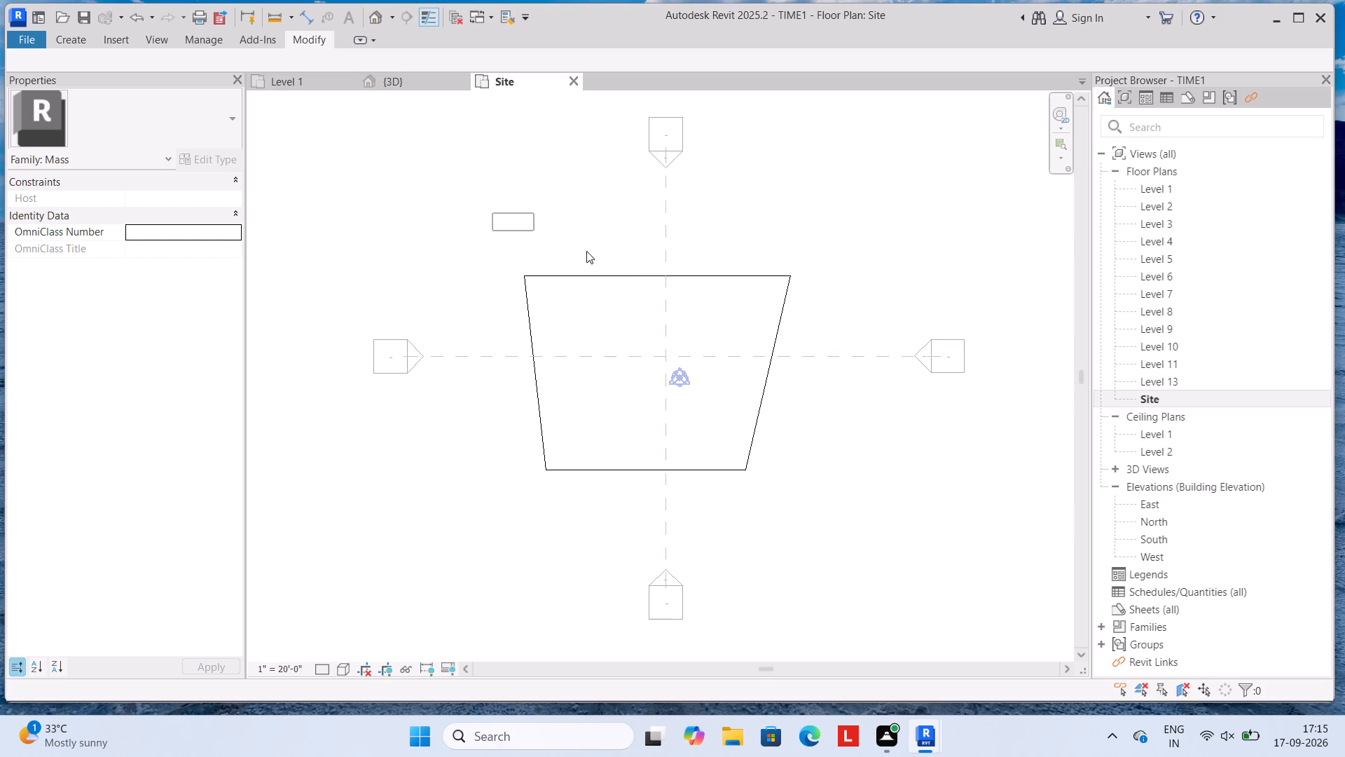
drag(586, 251, 827, 574)
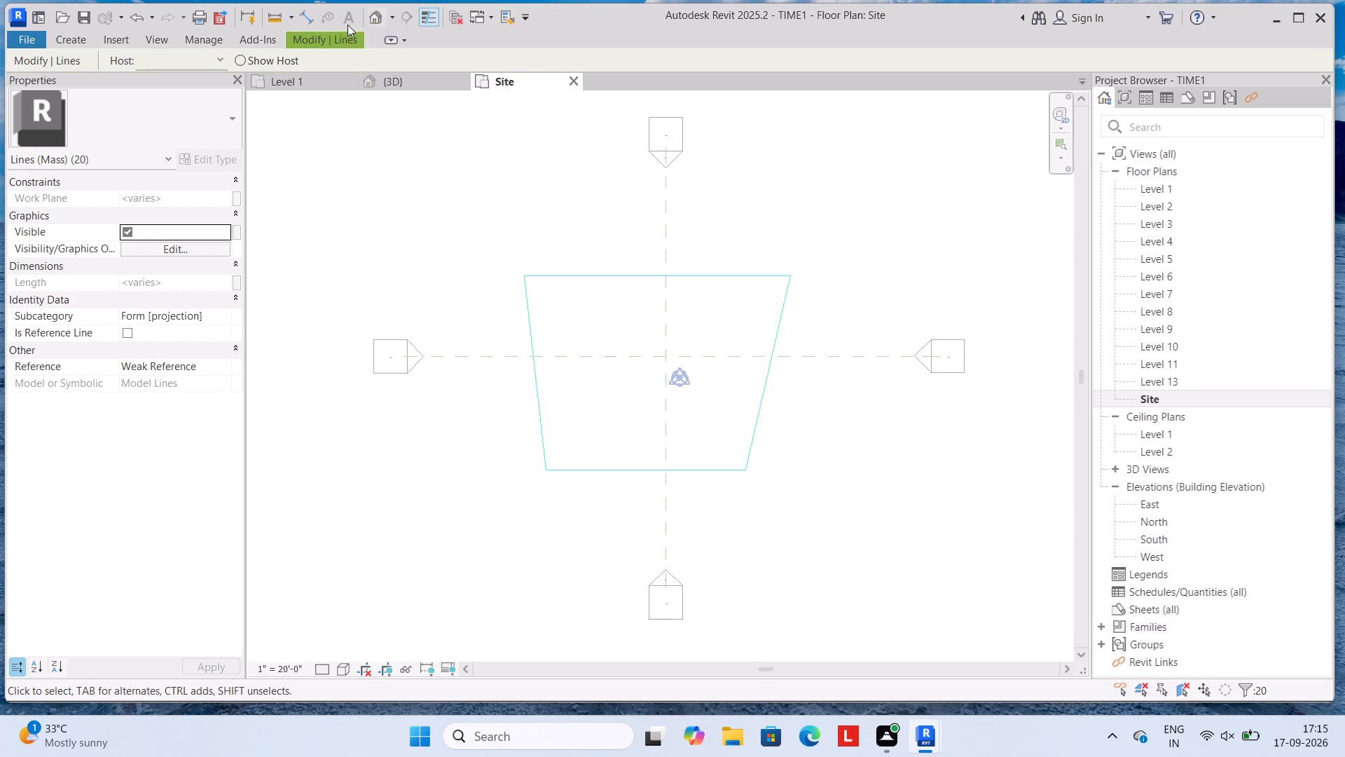
click(300, 36)
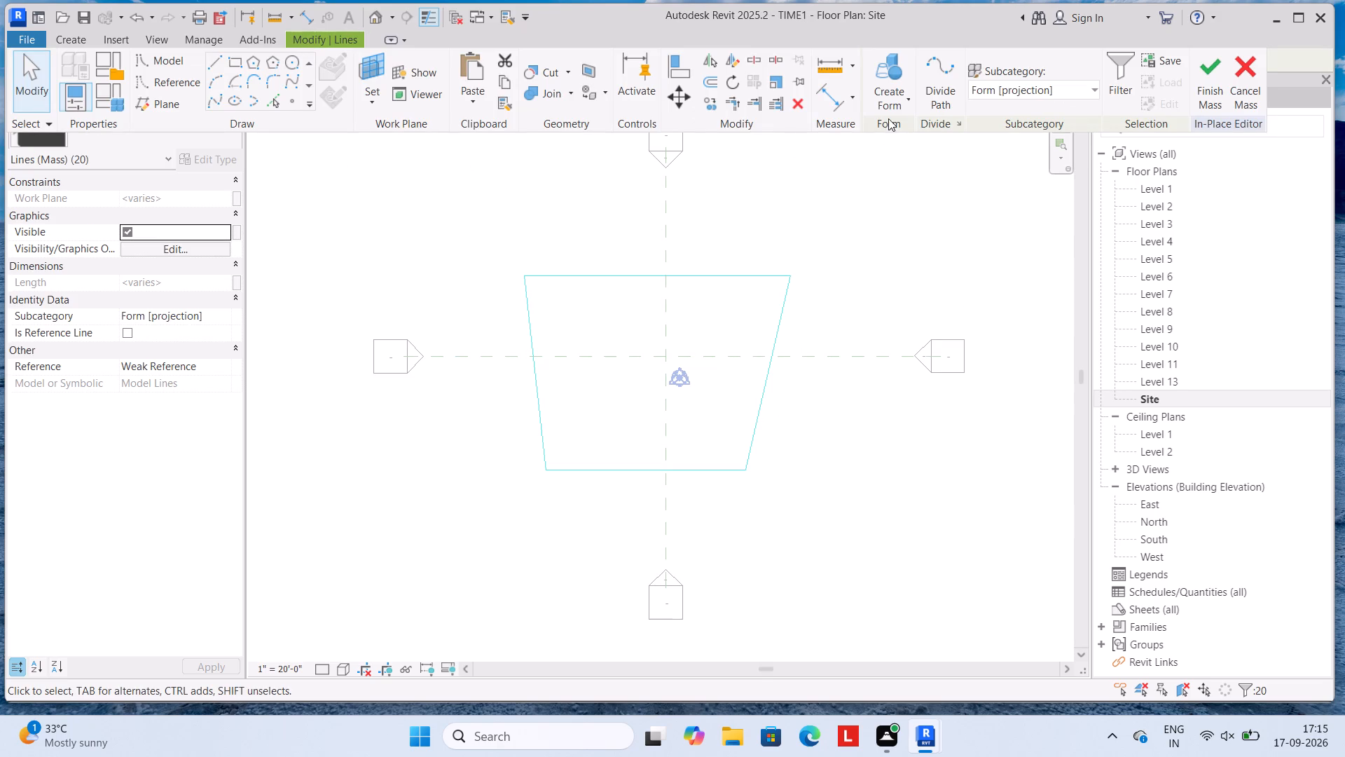
click(910, 97)
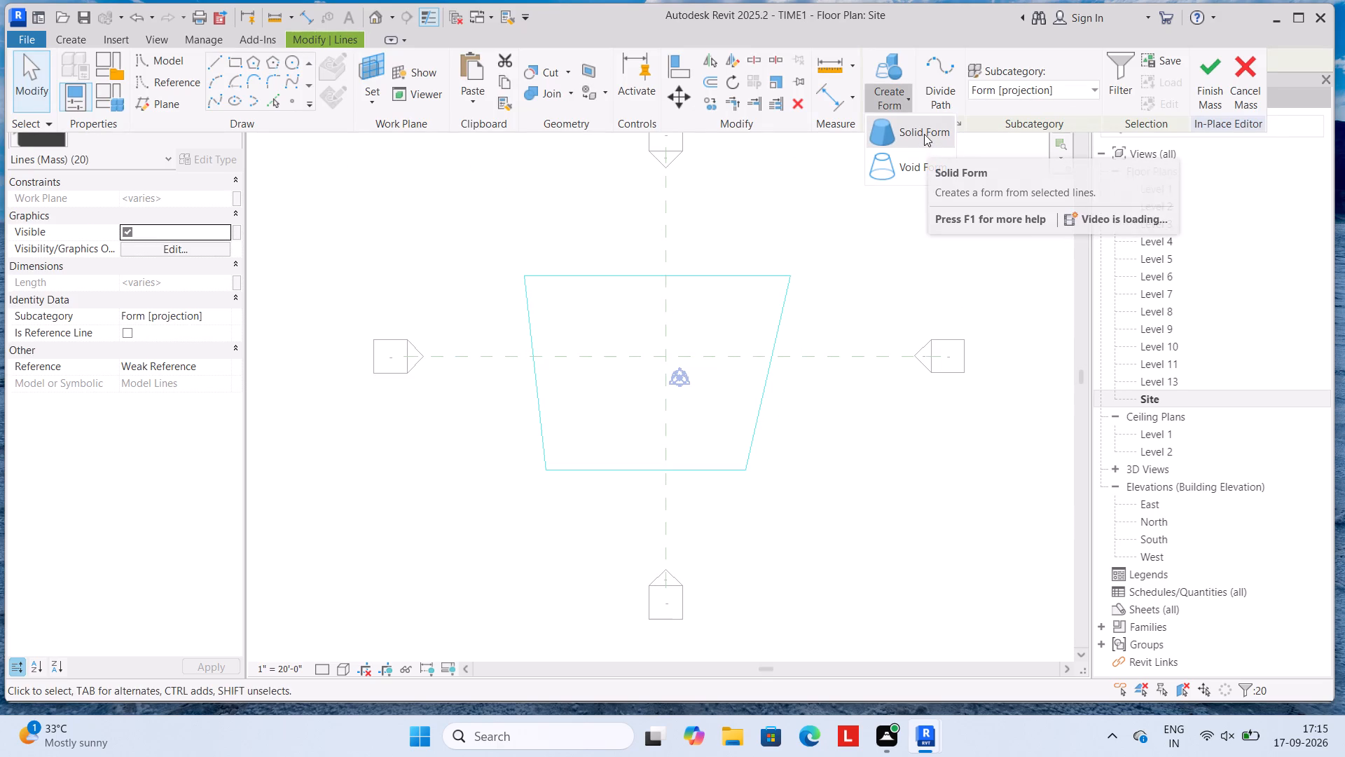
click(924, 133)
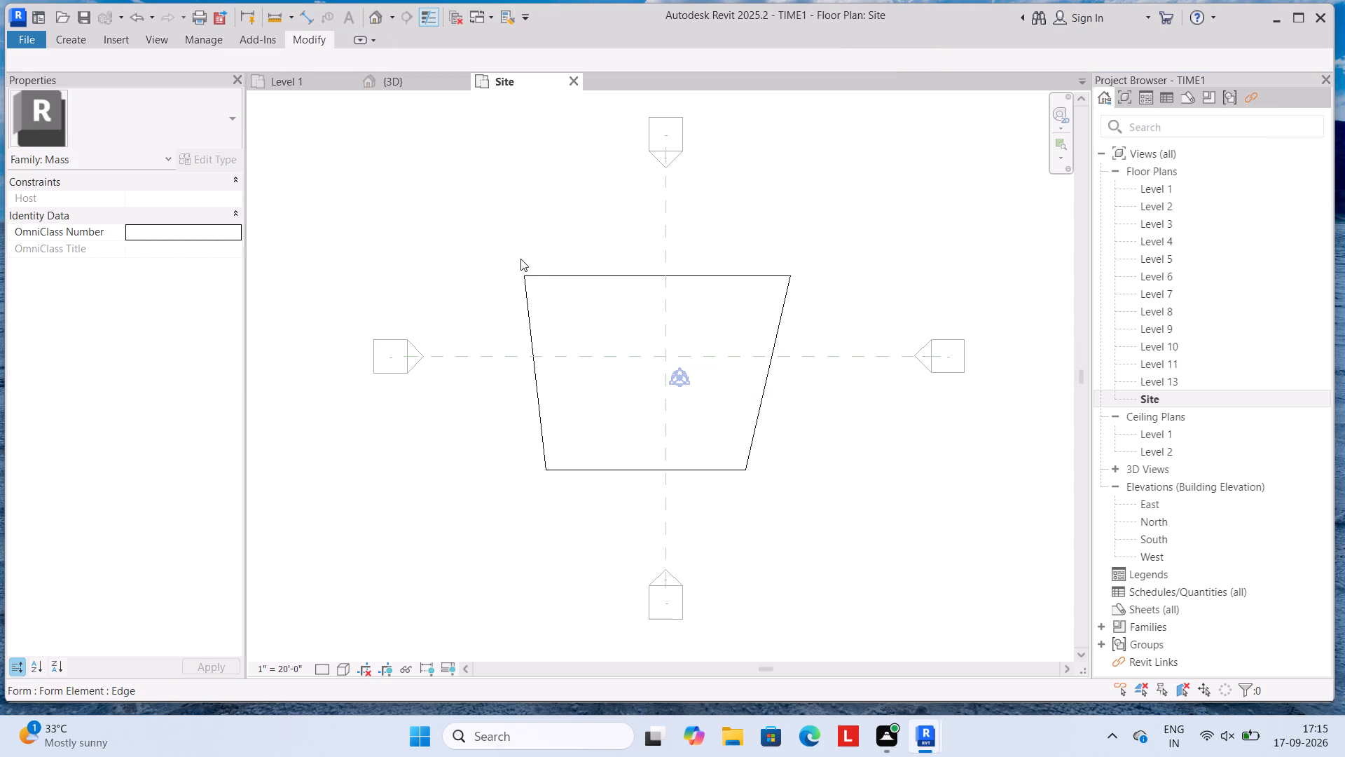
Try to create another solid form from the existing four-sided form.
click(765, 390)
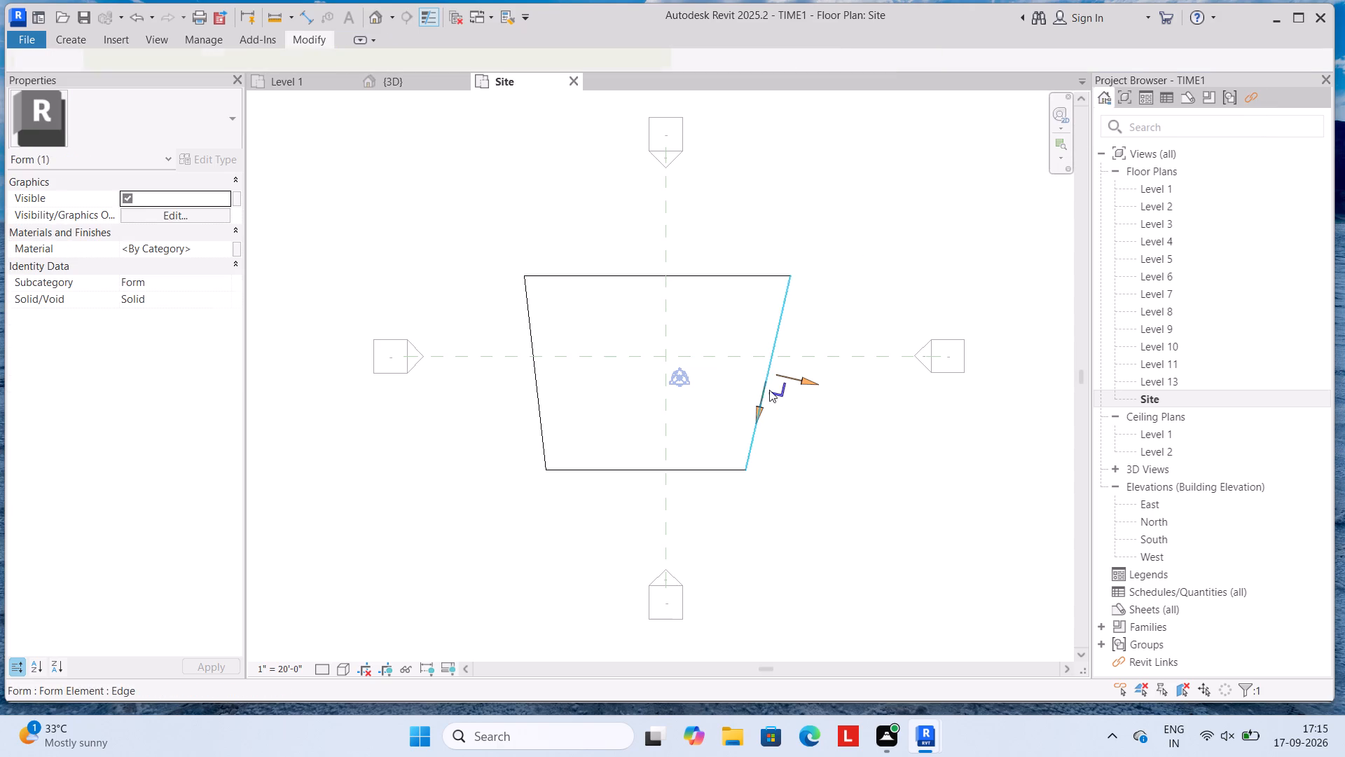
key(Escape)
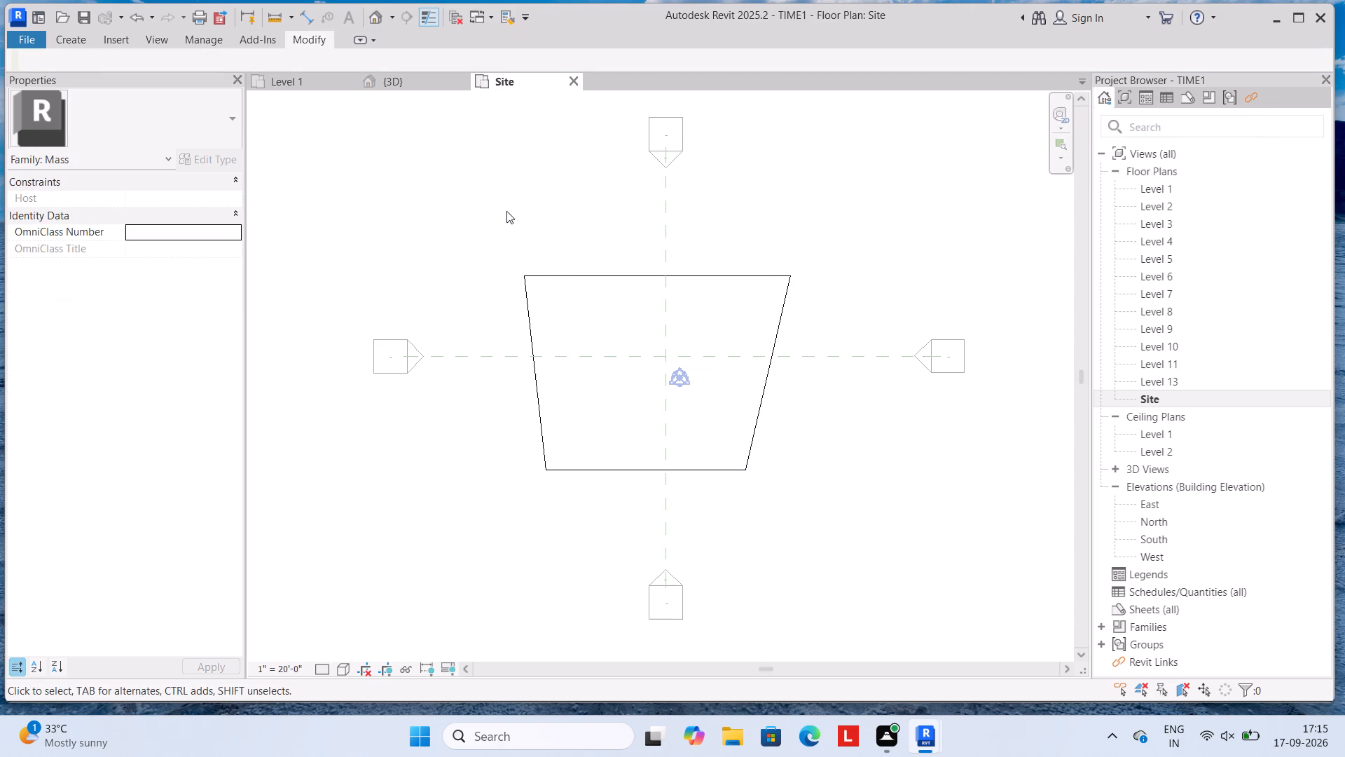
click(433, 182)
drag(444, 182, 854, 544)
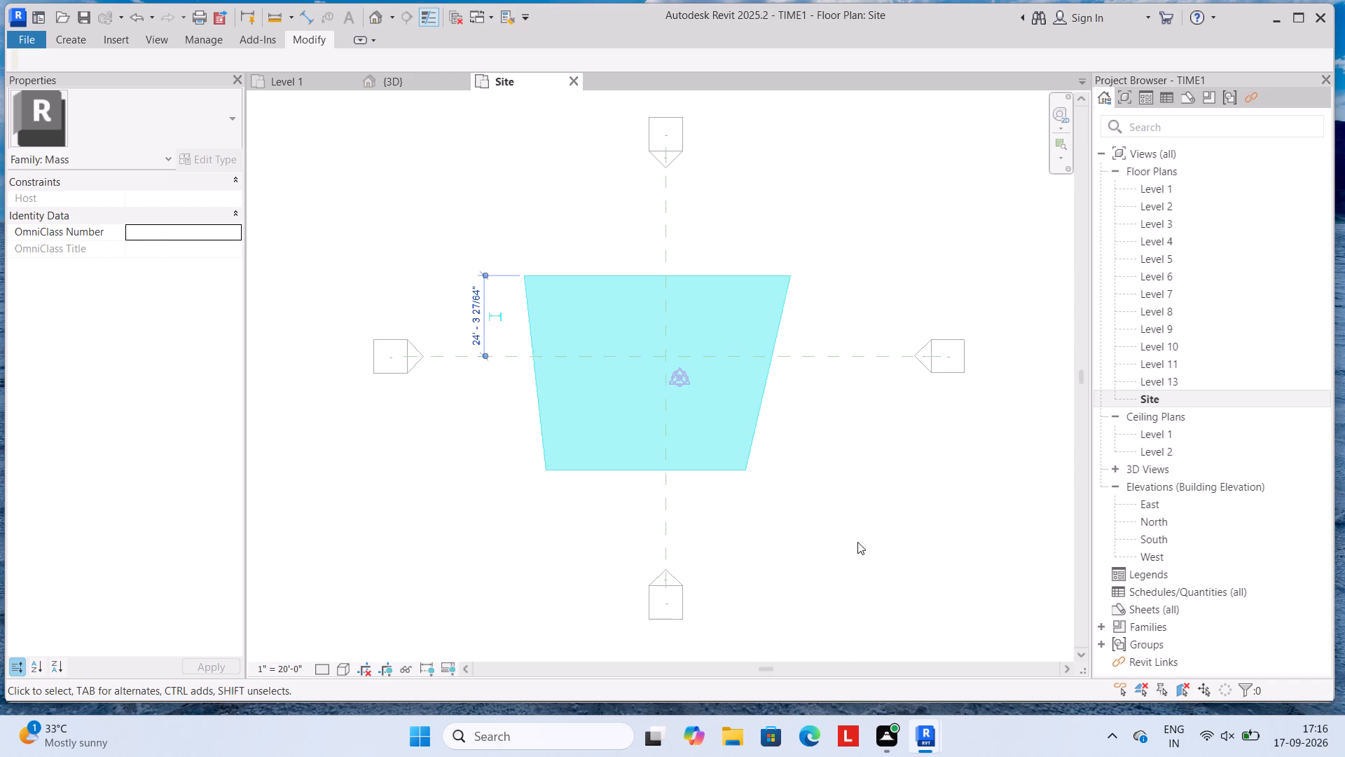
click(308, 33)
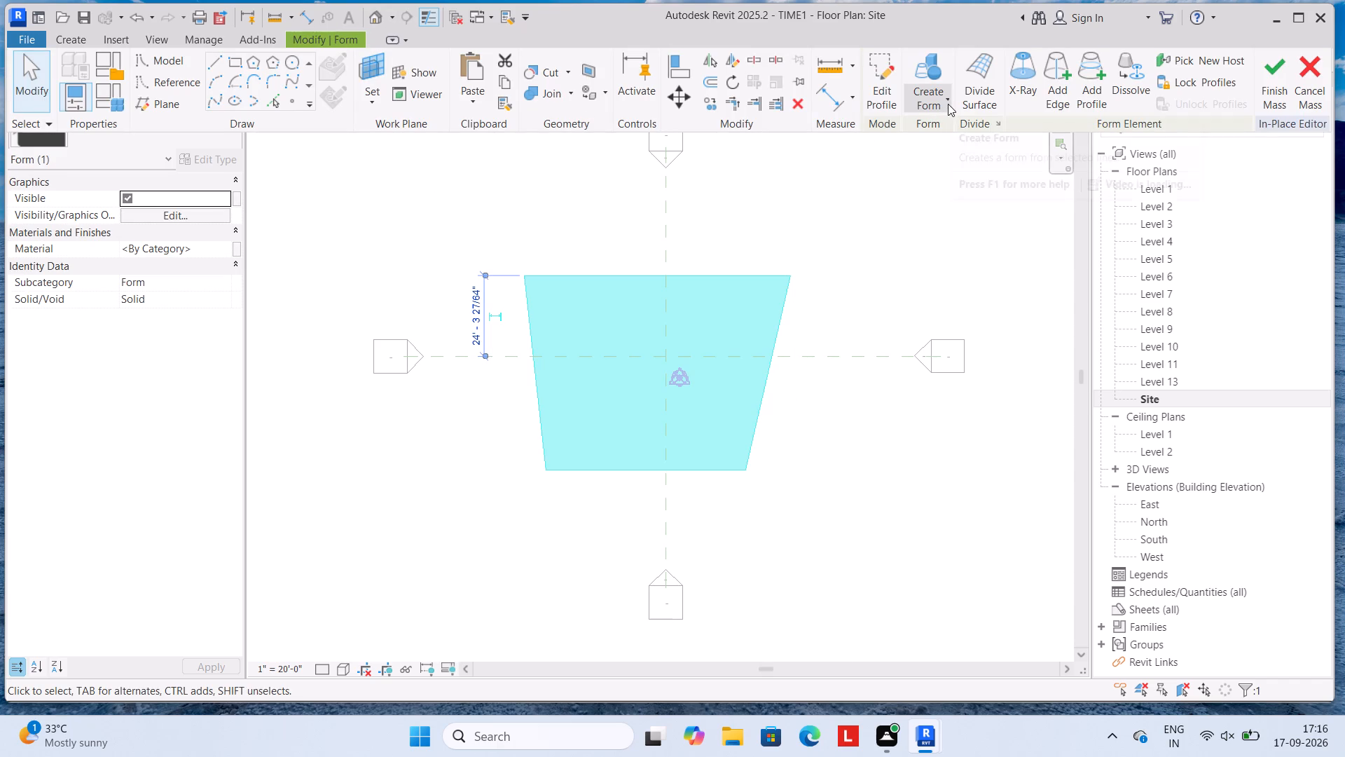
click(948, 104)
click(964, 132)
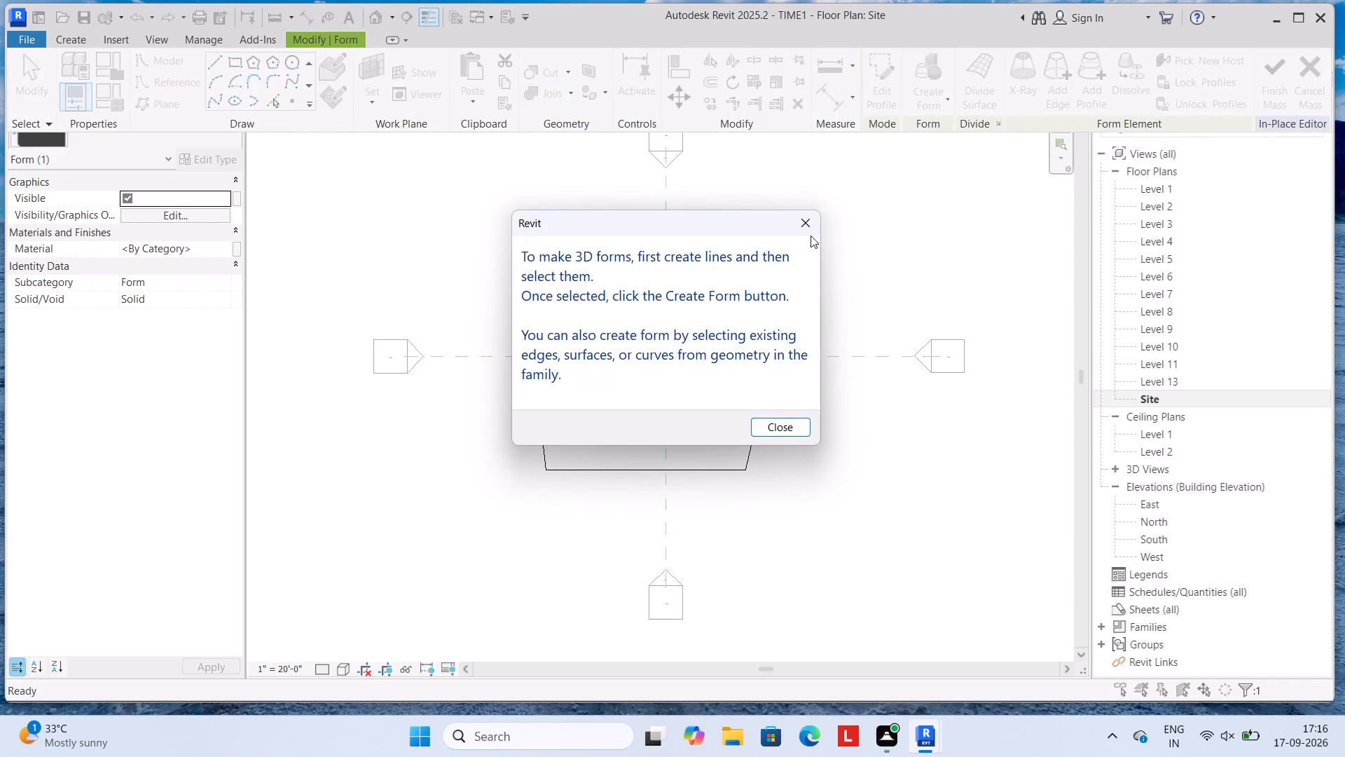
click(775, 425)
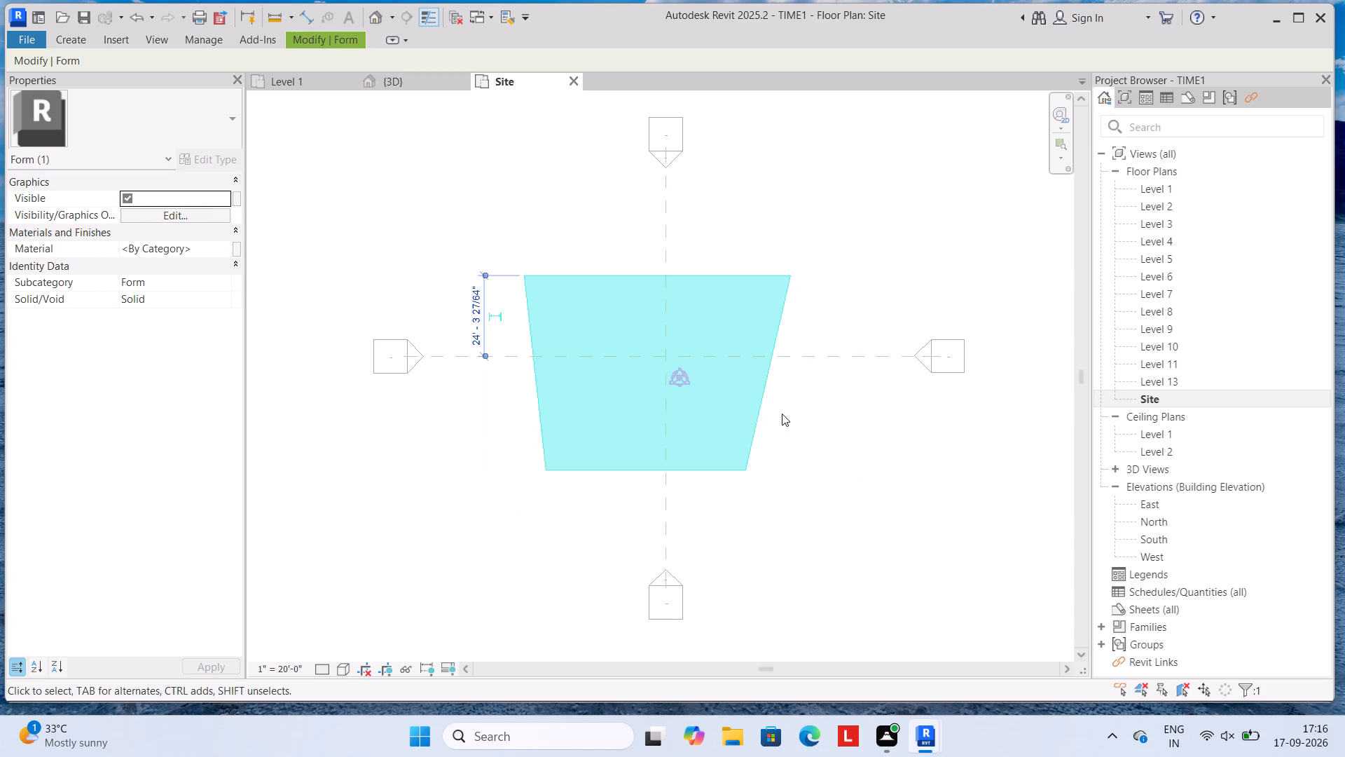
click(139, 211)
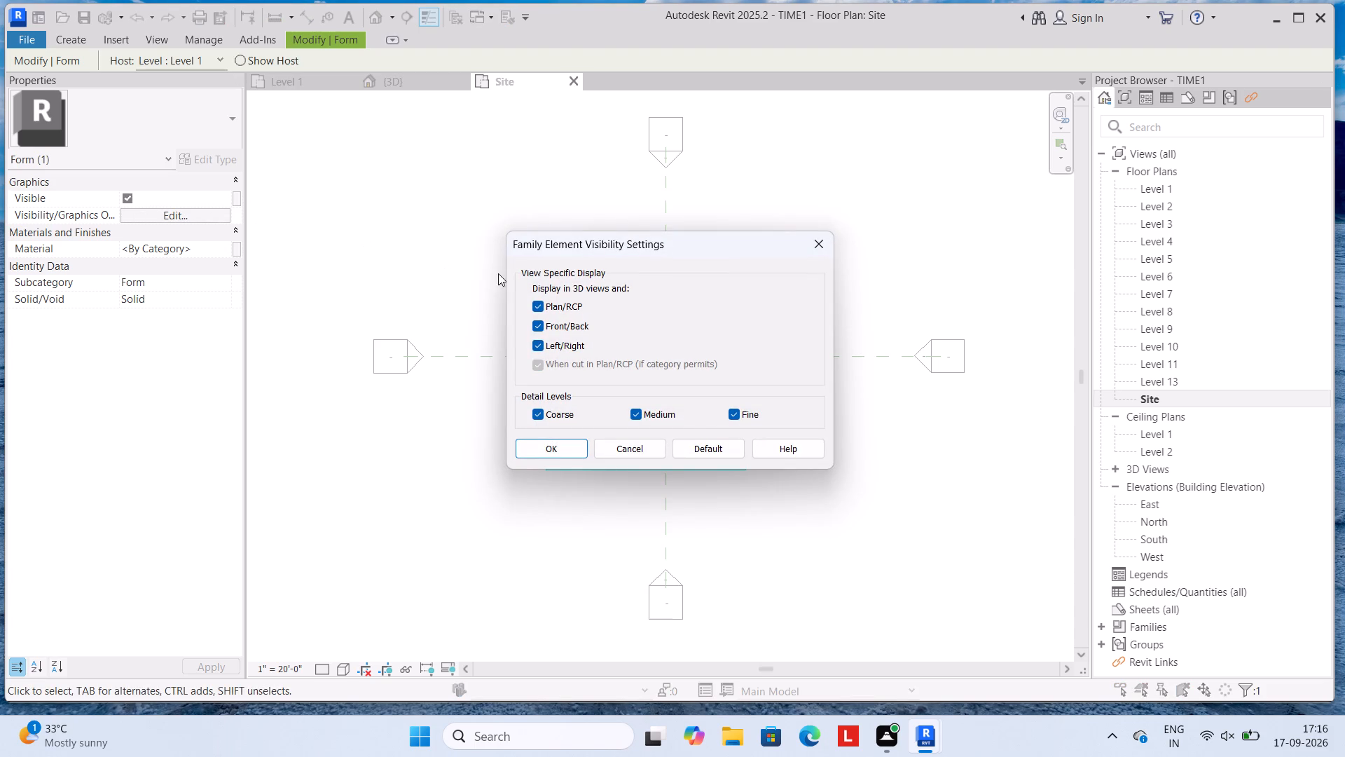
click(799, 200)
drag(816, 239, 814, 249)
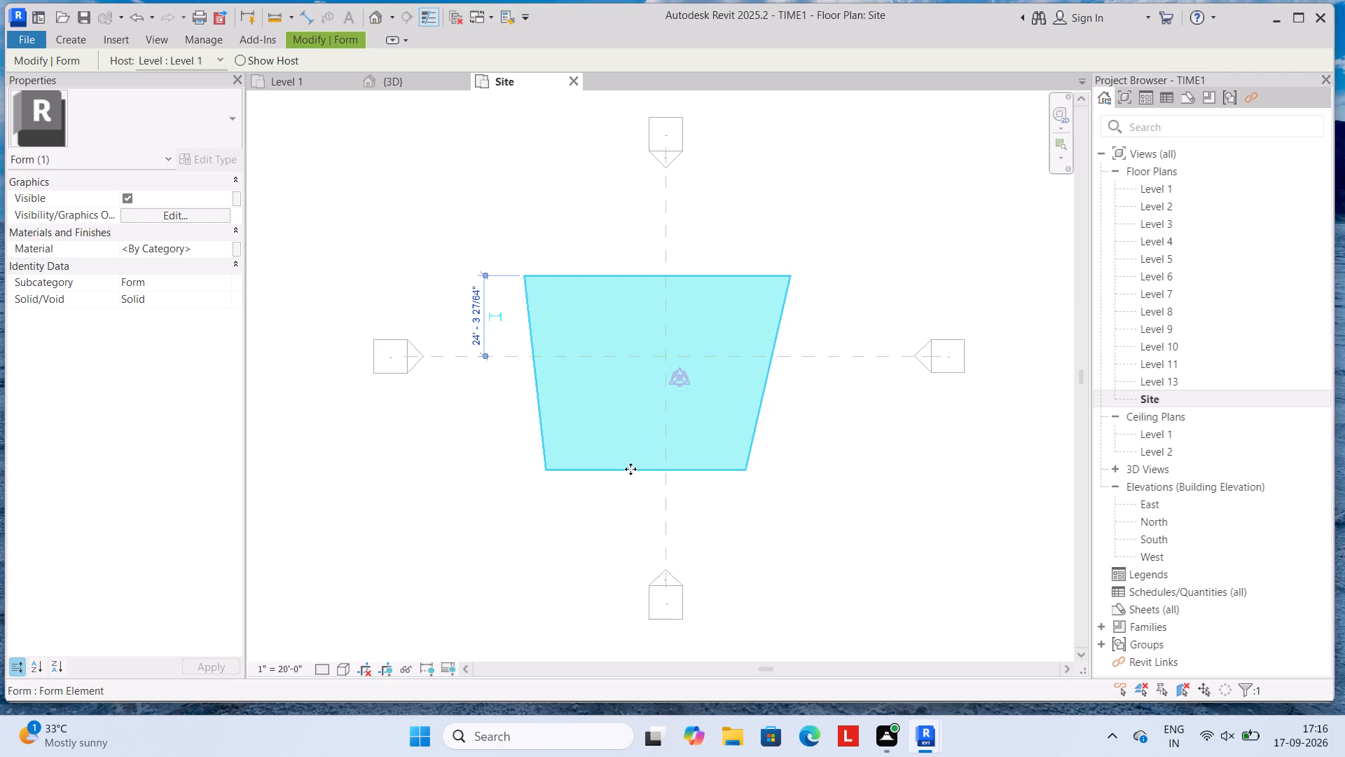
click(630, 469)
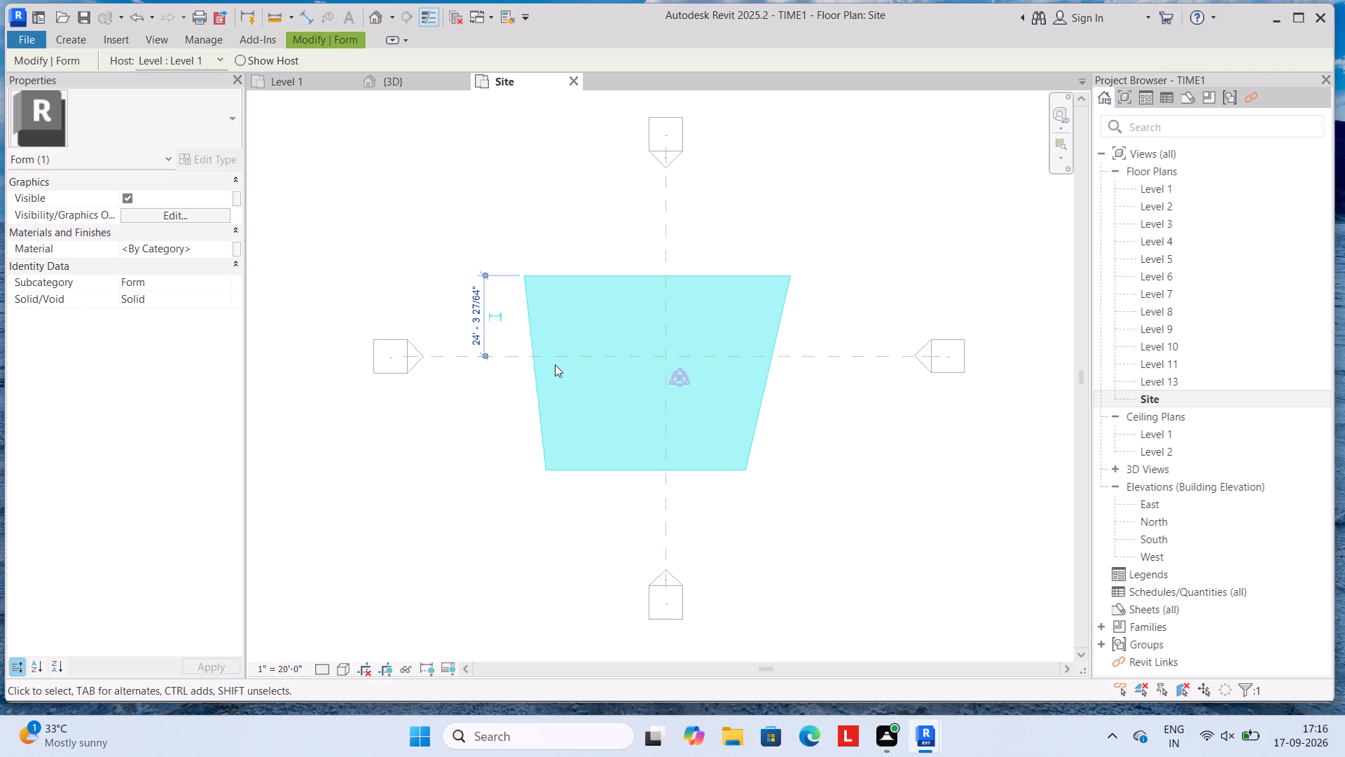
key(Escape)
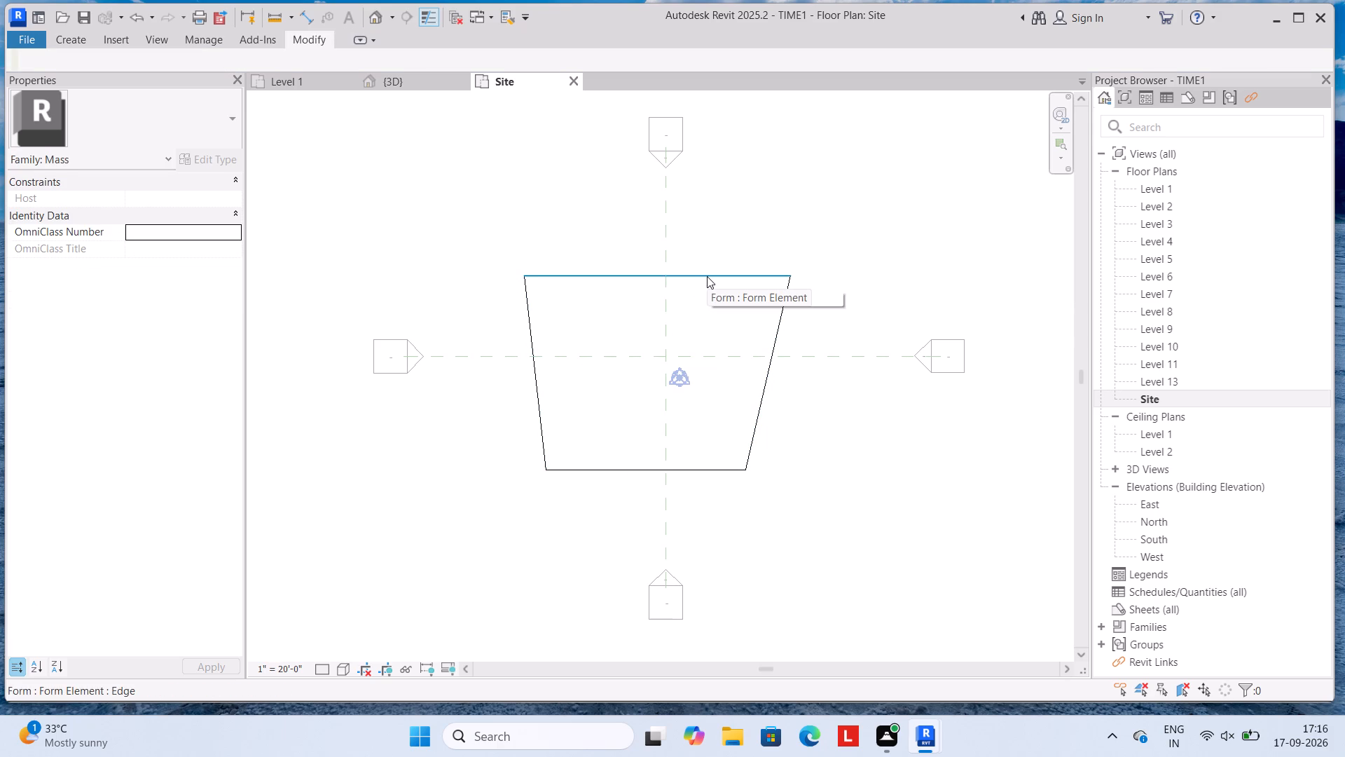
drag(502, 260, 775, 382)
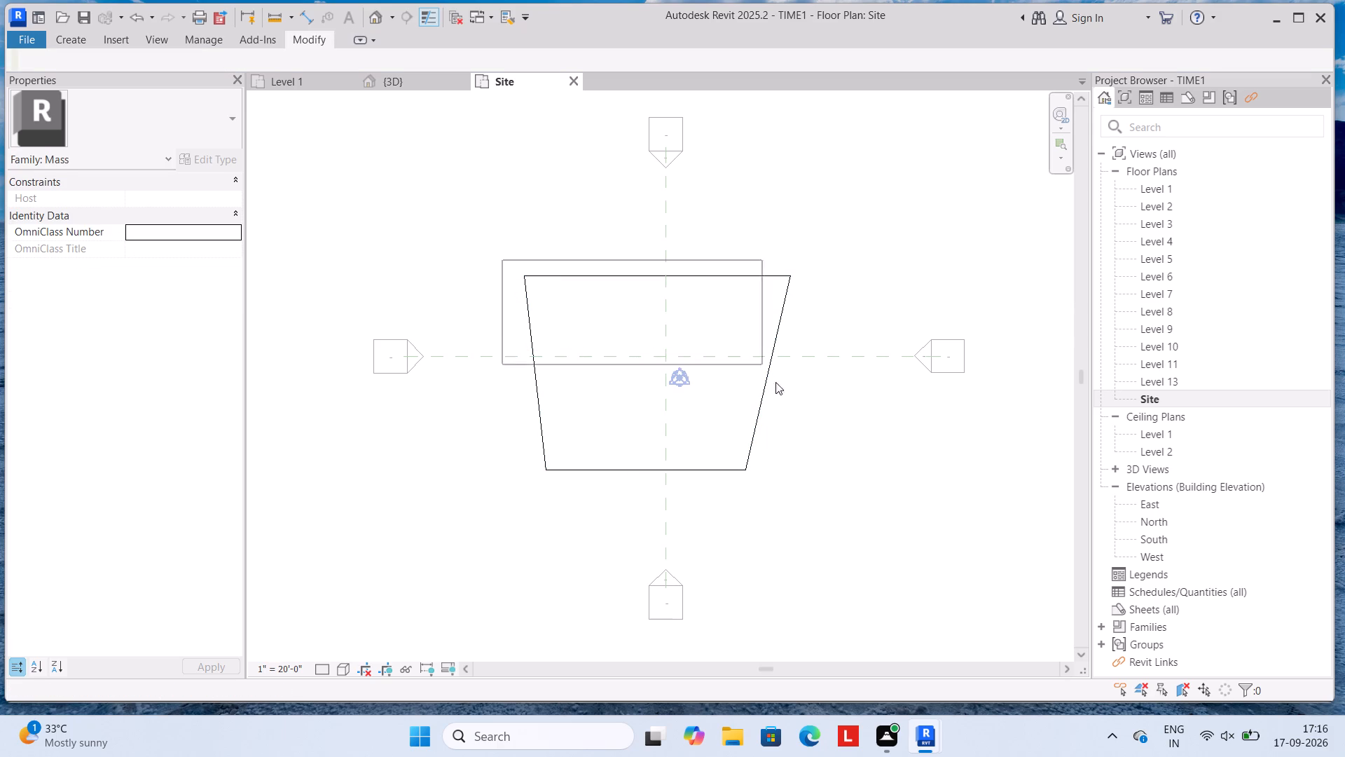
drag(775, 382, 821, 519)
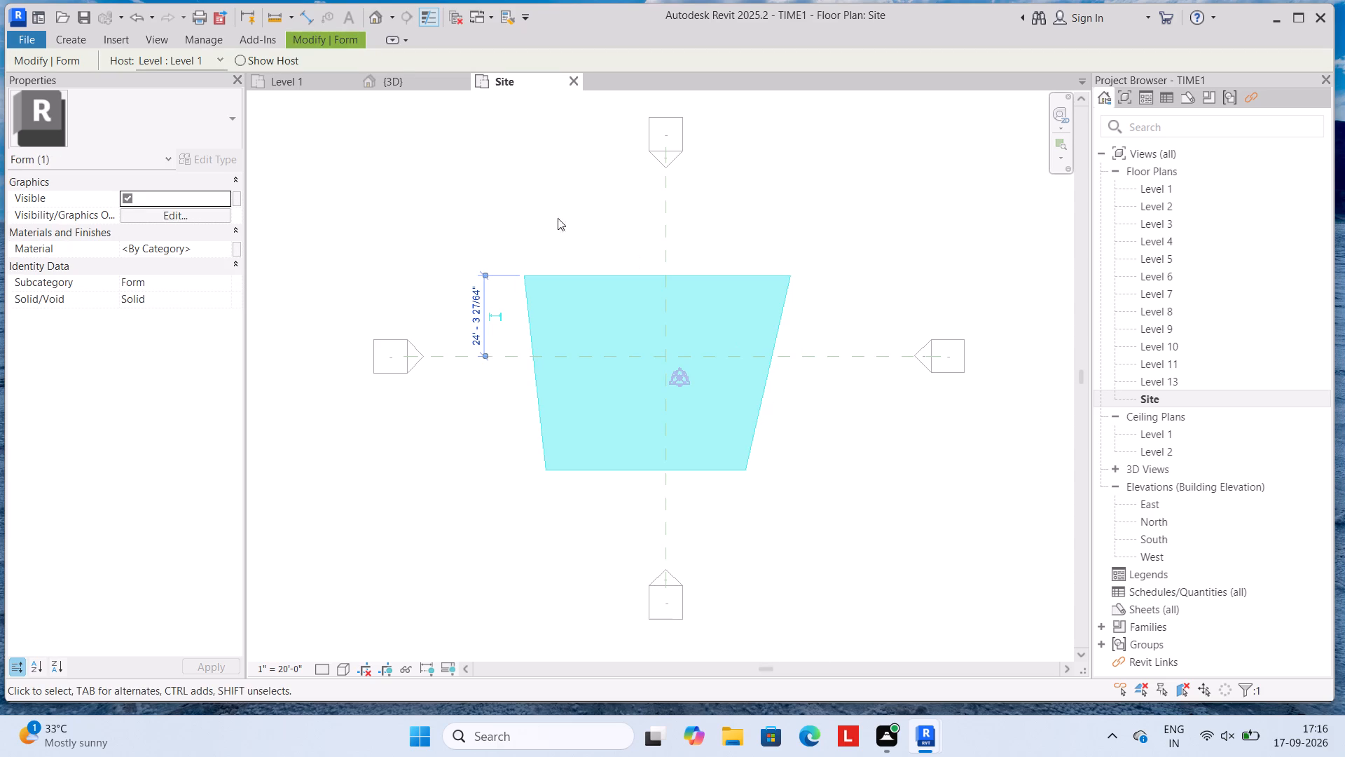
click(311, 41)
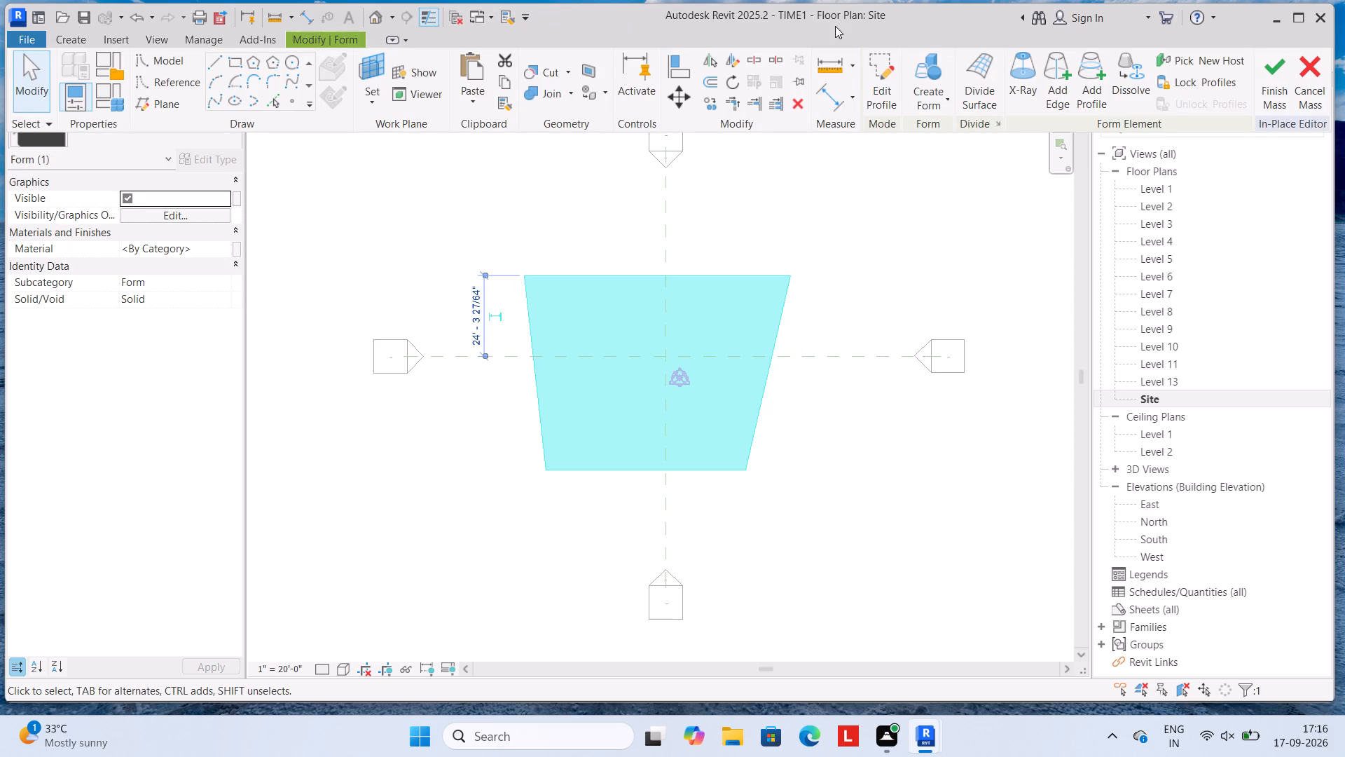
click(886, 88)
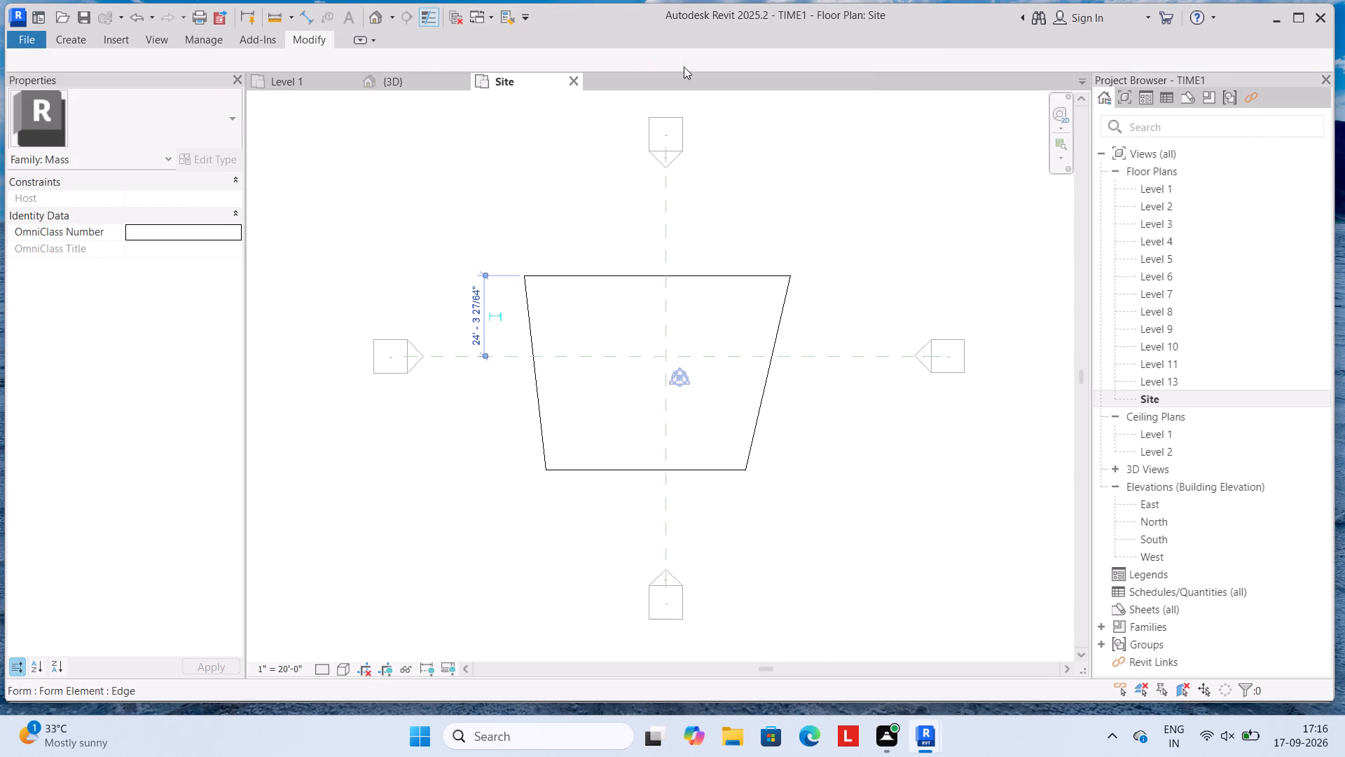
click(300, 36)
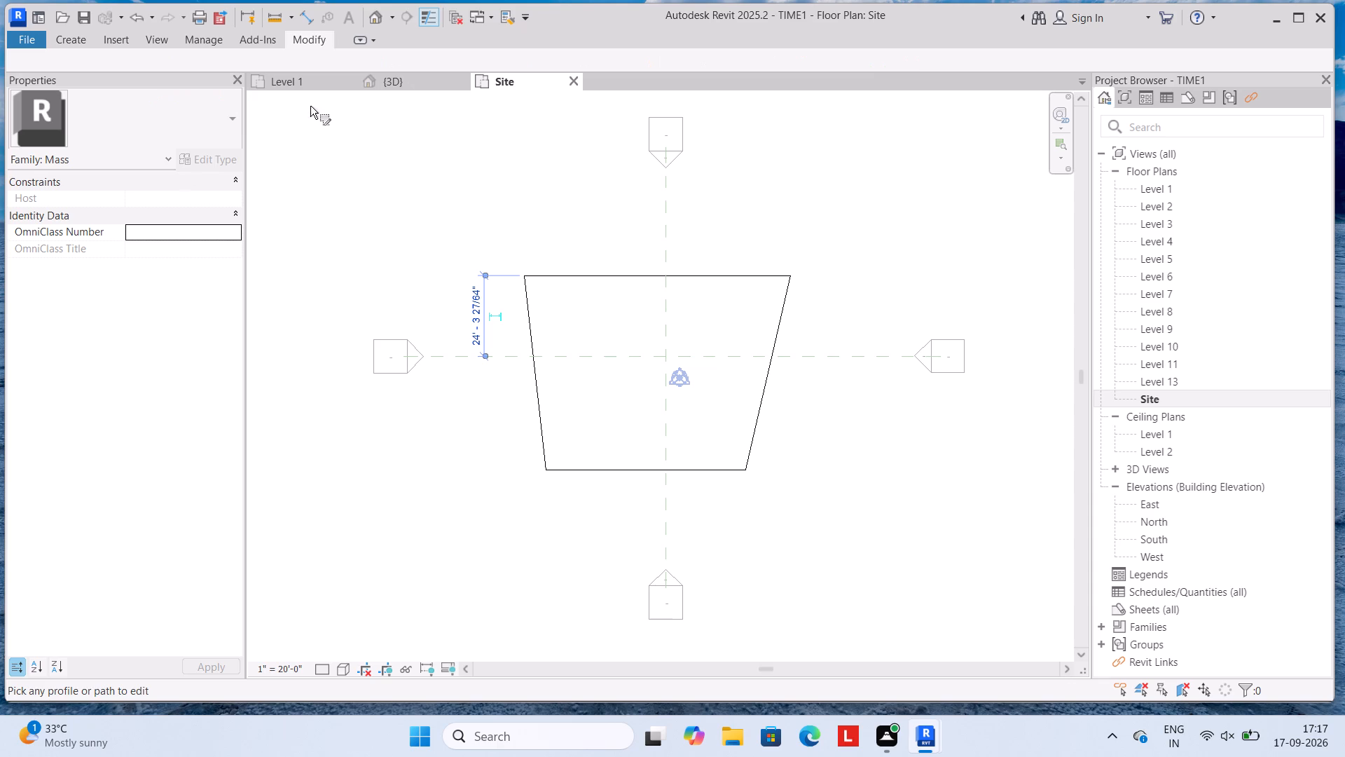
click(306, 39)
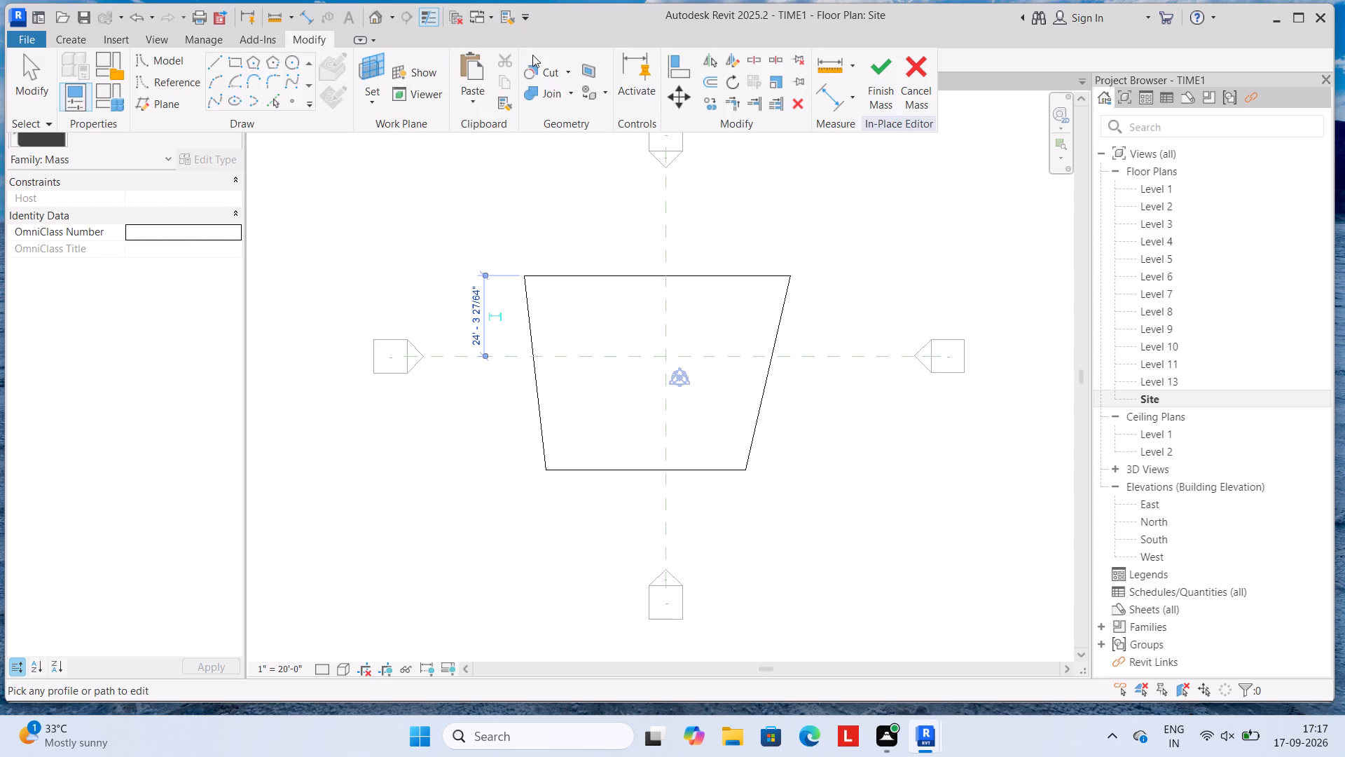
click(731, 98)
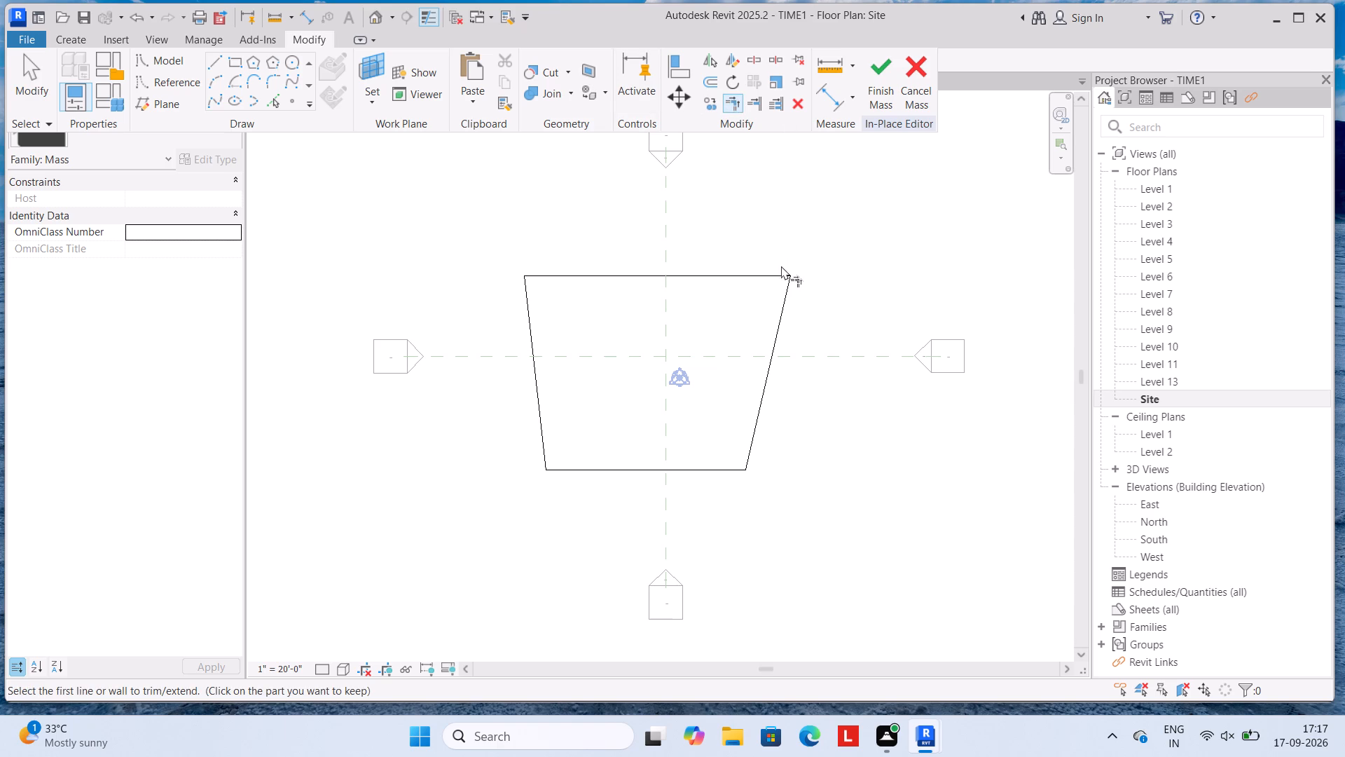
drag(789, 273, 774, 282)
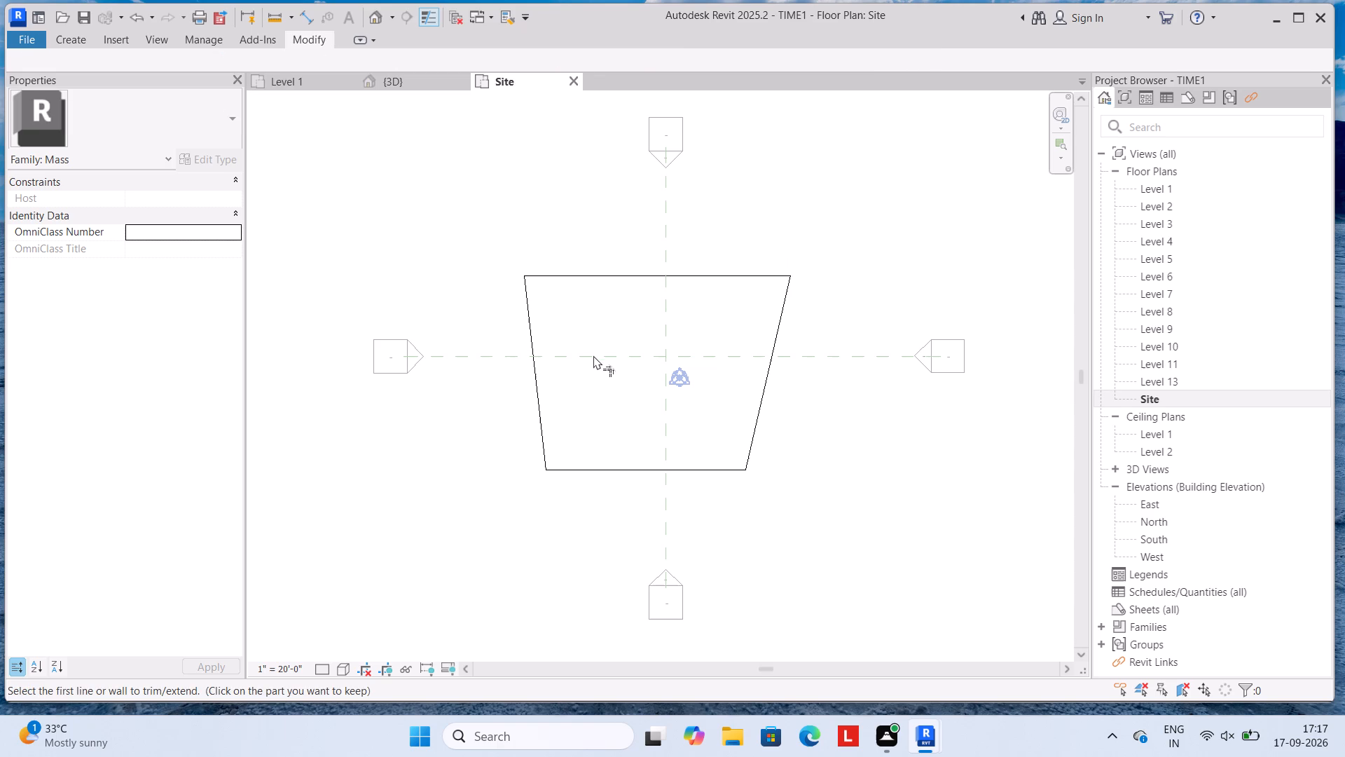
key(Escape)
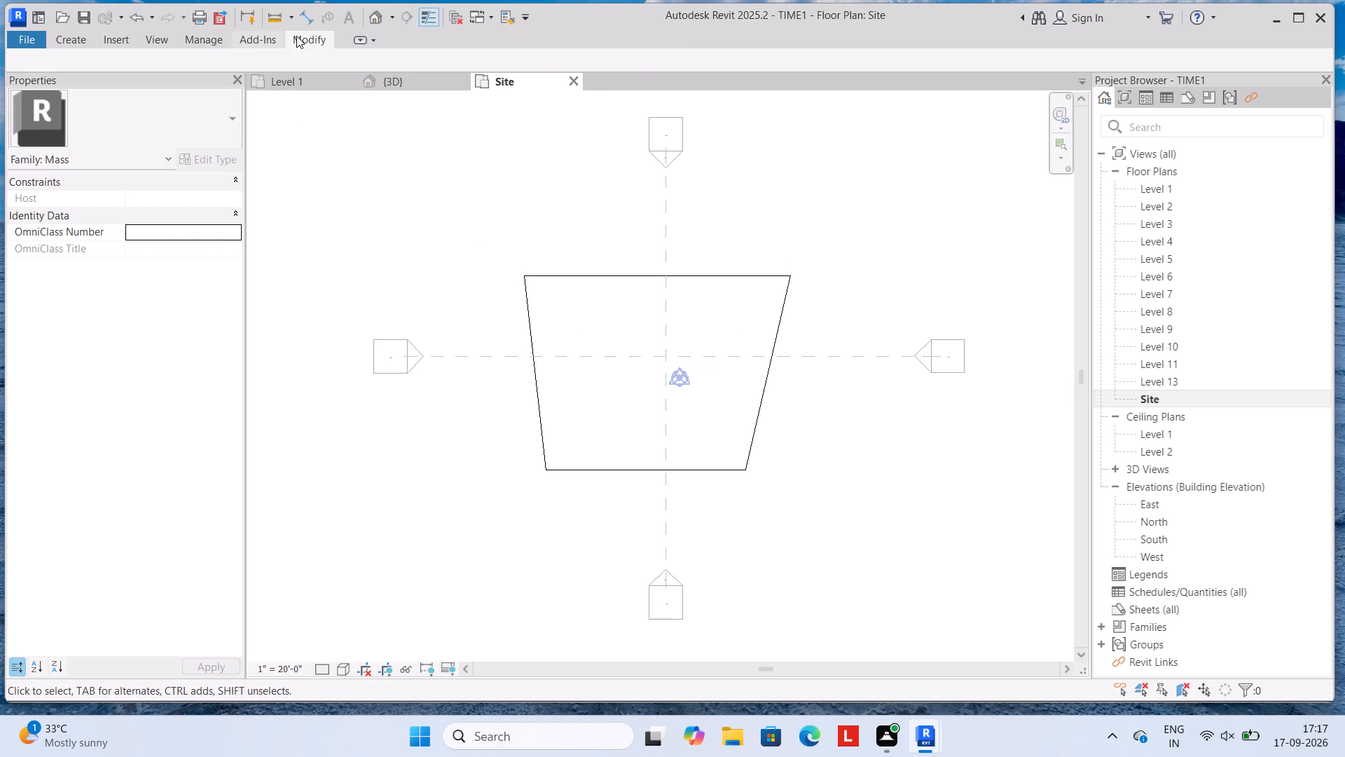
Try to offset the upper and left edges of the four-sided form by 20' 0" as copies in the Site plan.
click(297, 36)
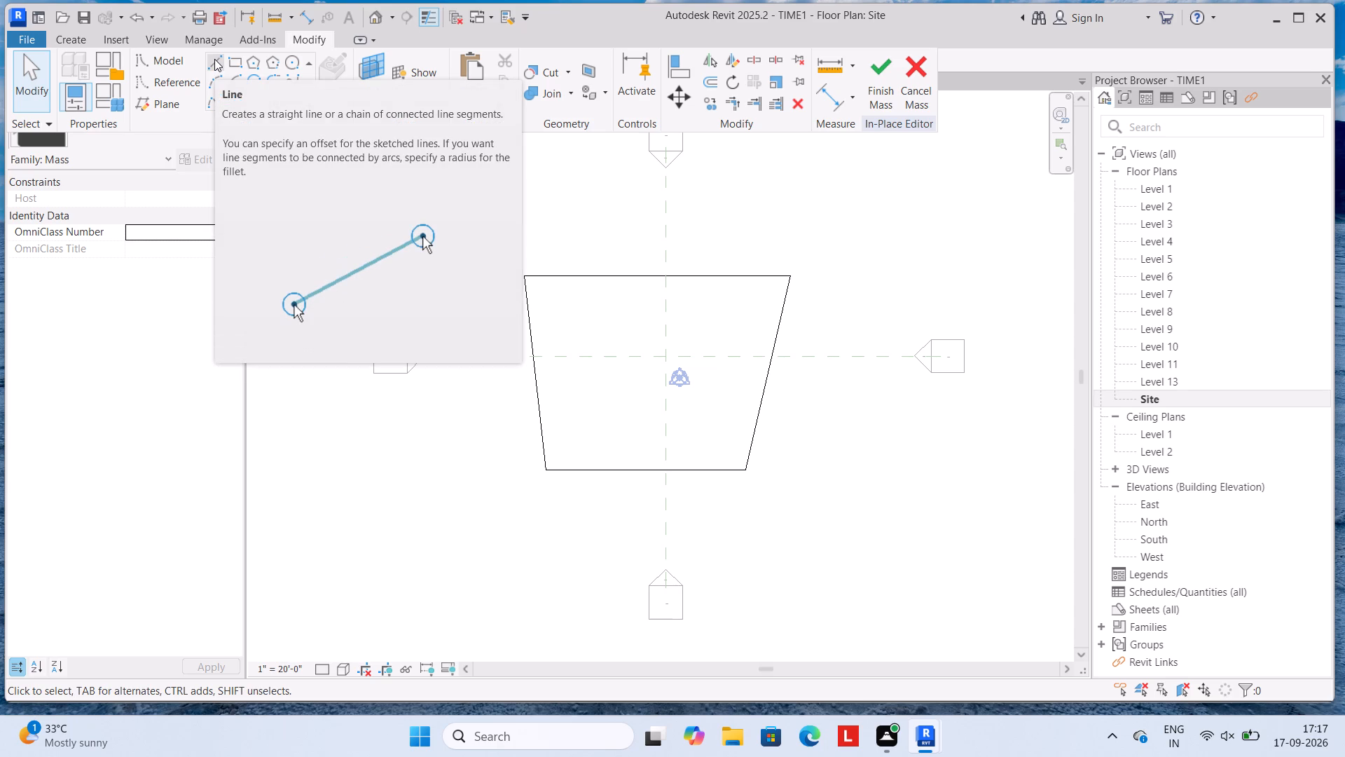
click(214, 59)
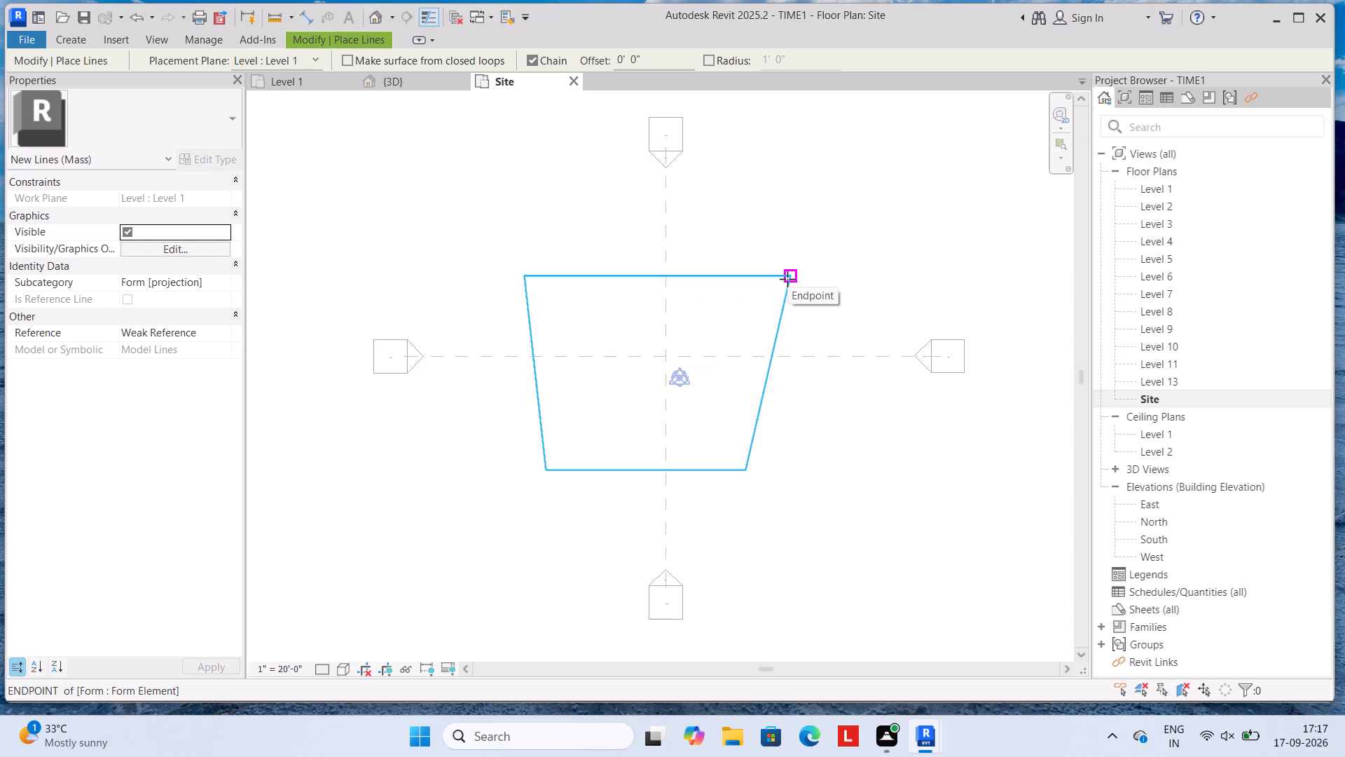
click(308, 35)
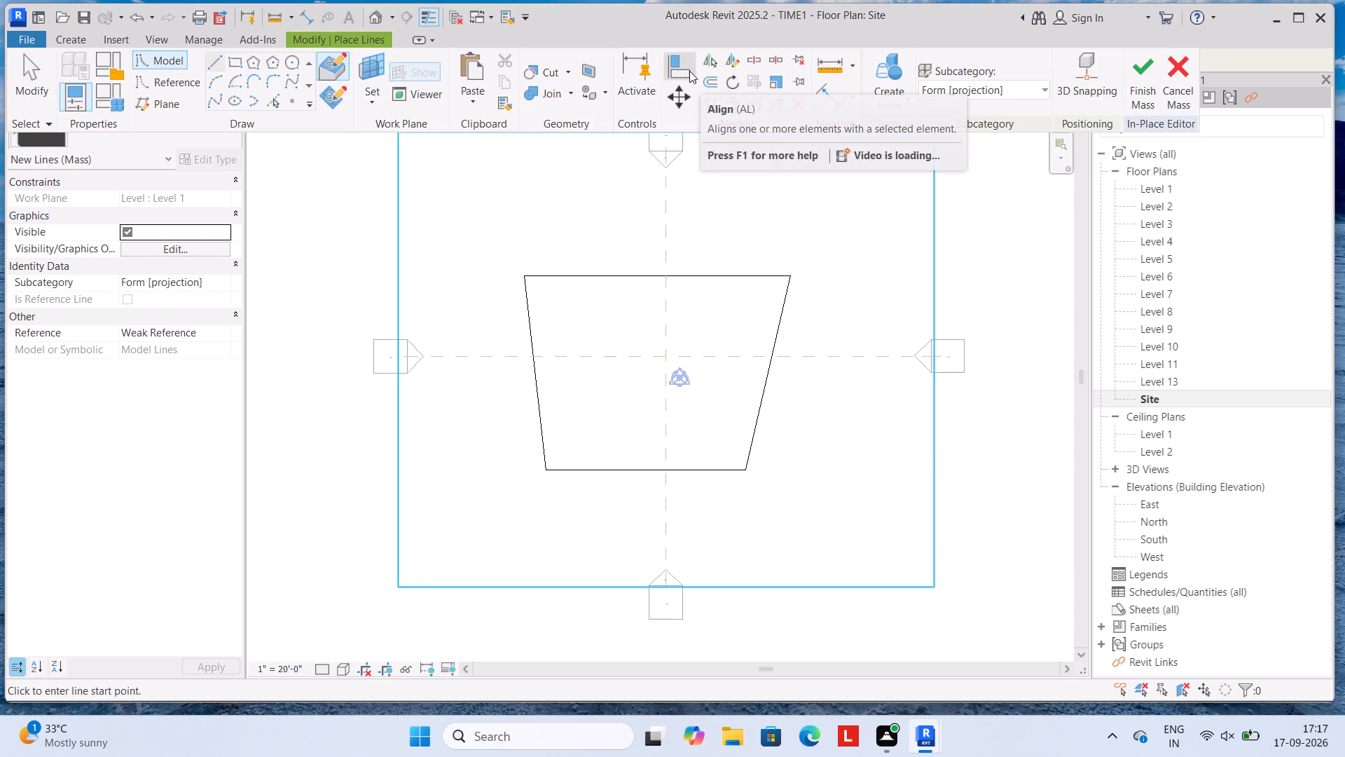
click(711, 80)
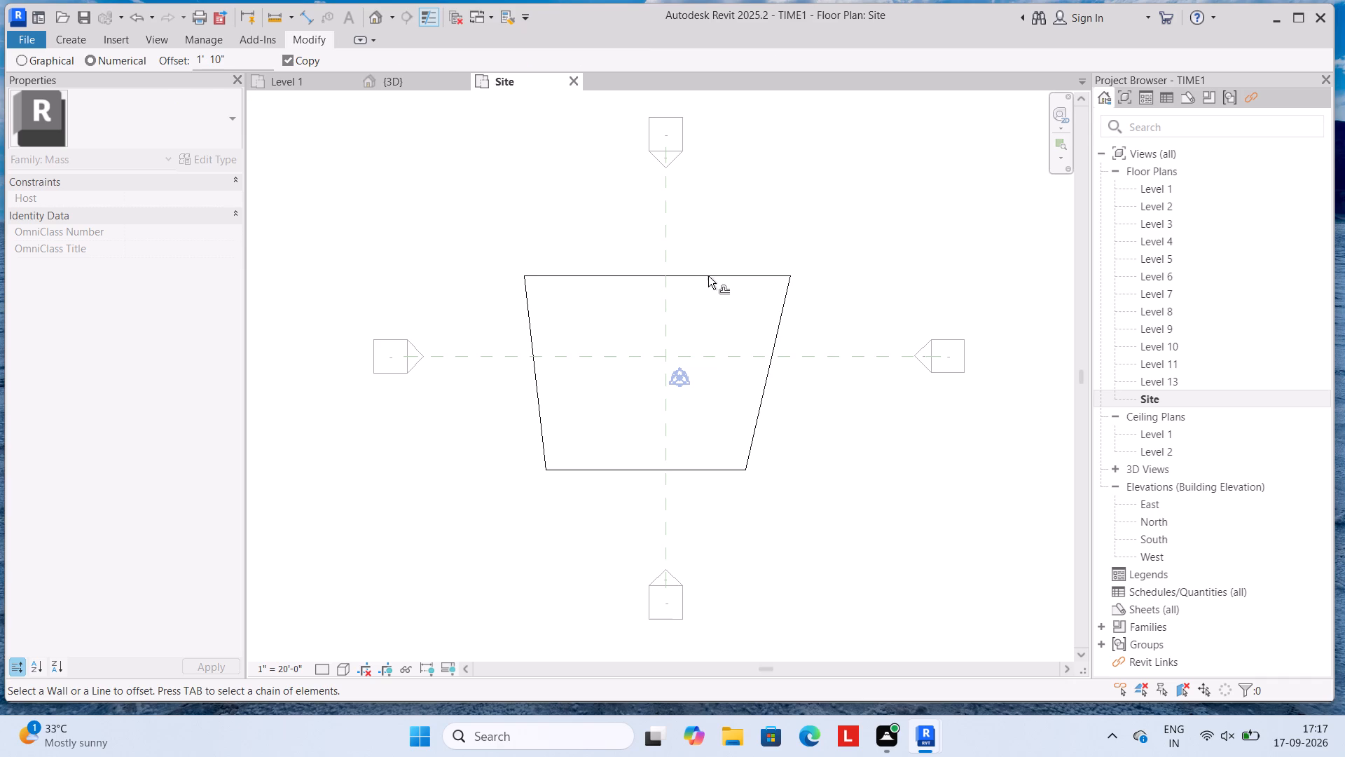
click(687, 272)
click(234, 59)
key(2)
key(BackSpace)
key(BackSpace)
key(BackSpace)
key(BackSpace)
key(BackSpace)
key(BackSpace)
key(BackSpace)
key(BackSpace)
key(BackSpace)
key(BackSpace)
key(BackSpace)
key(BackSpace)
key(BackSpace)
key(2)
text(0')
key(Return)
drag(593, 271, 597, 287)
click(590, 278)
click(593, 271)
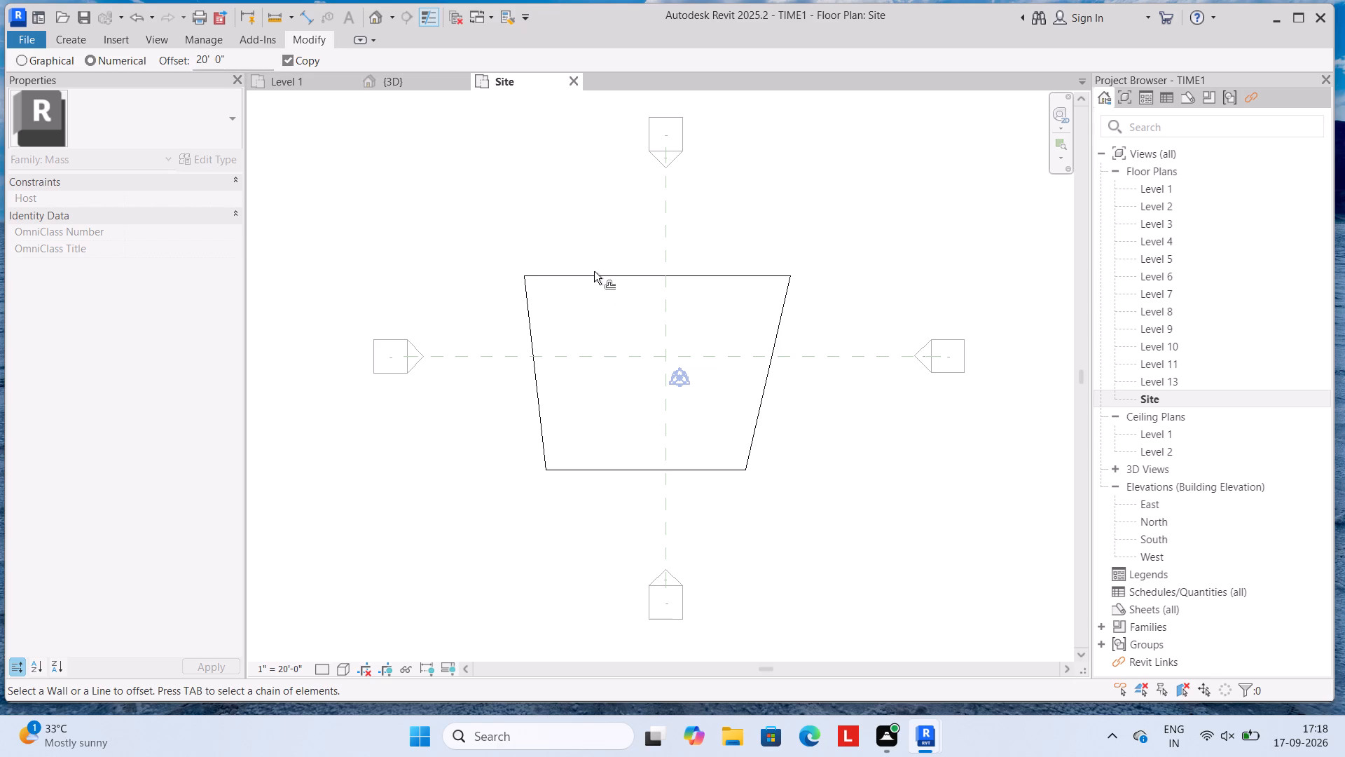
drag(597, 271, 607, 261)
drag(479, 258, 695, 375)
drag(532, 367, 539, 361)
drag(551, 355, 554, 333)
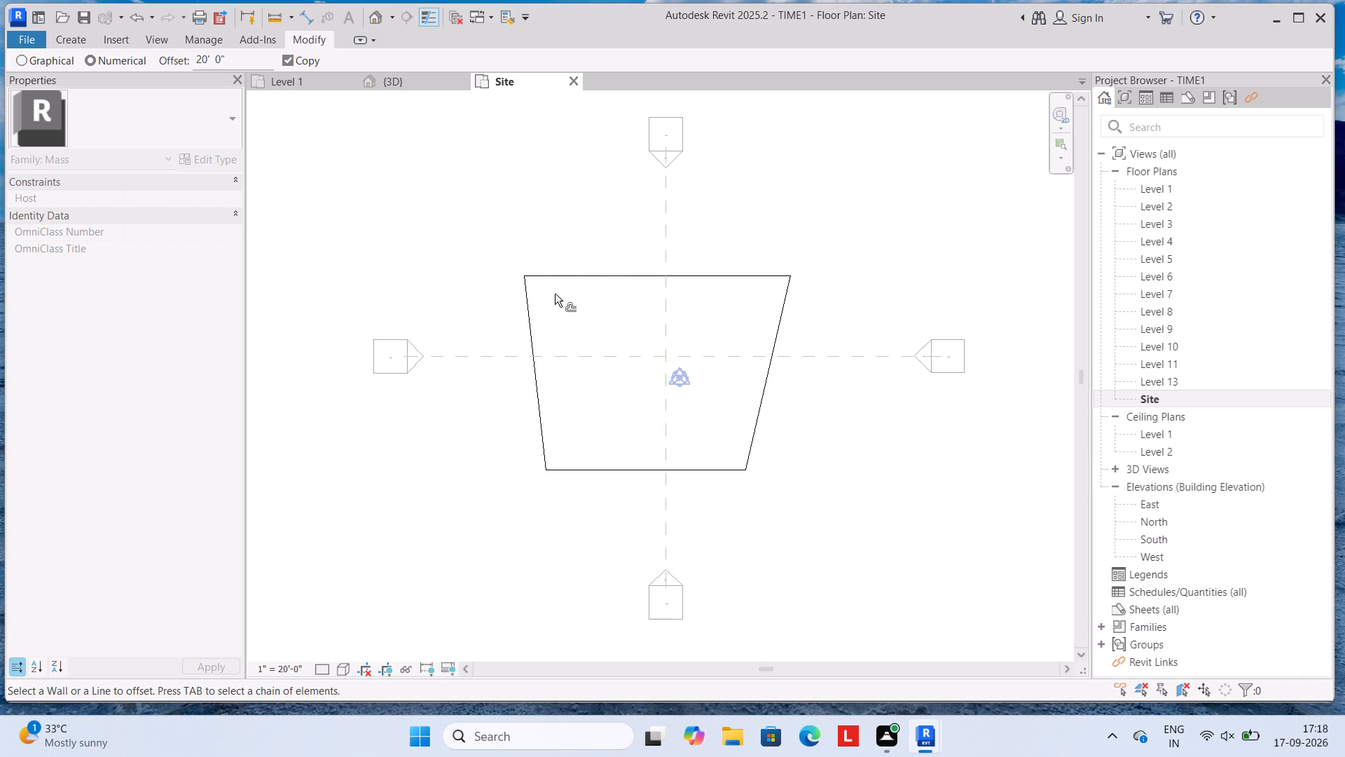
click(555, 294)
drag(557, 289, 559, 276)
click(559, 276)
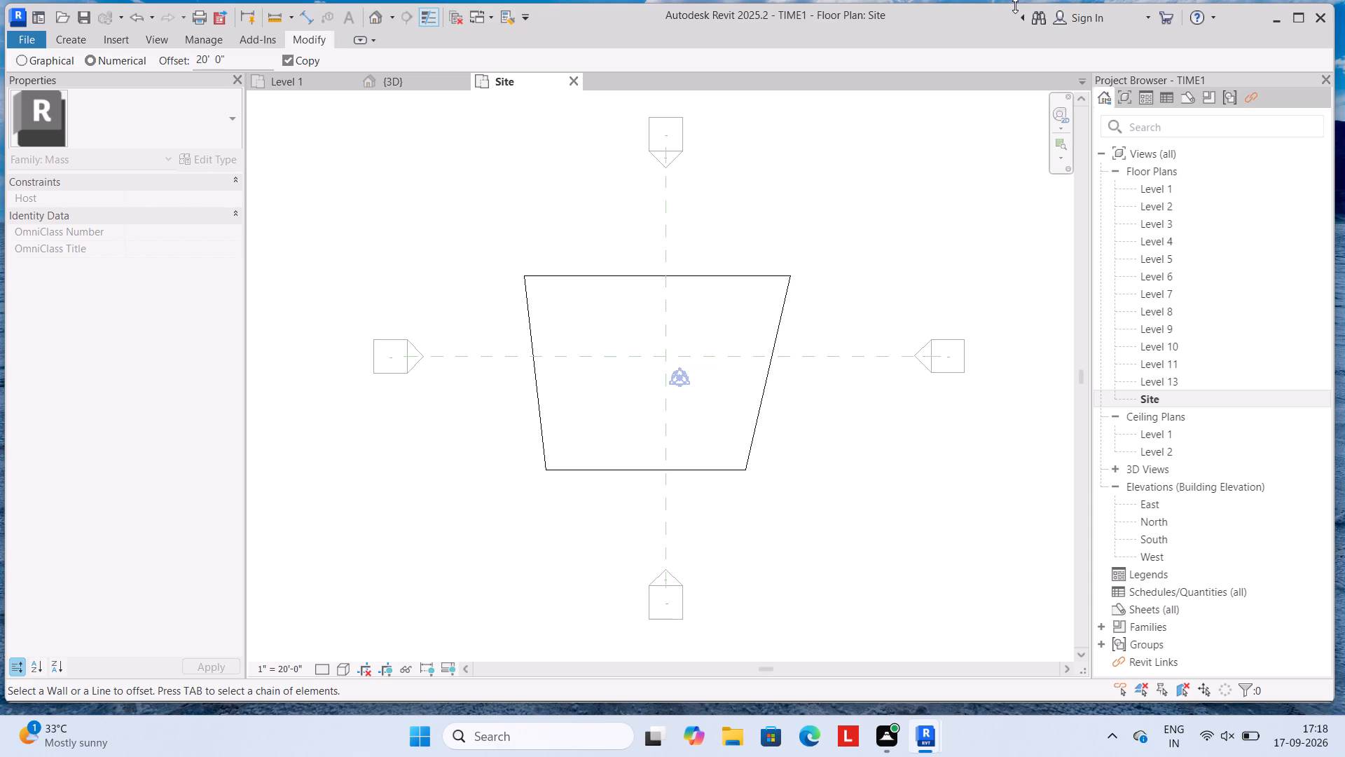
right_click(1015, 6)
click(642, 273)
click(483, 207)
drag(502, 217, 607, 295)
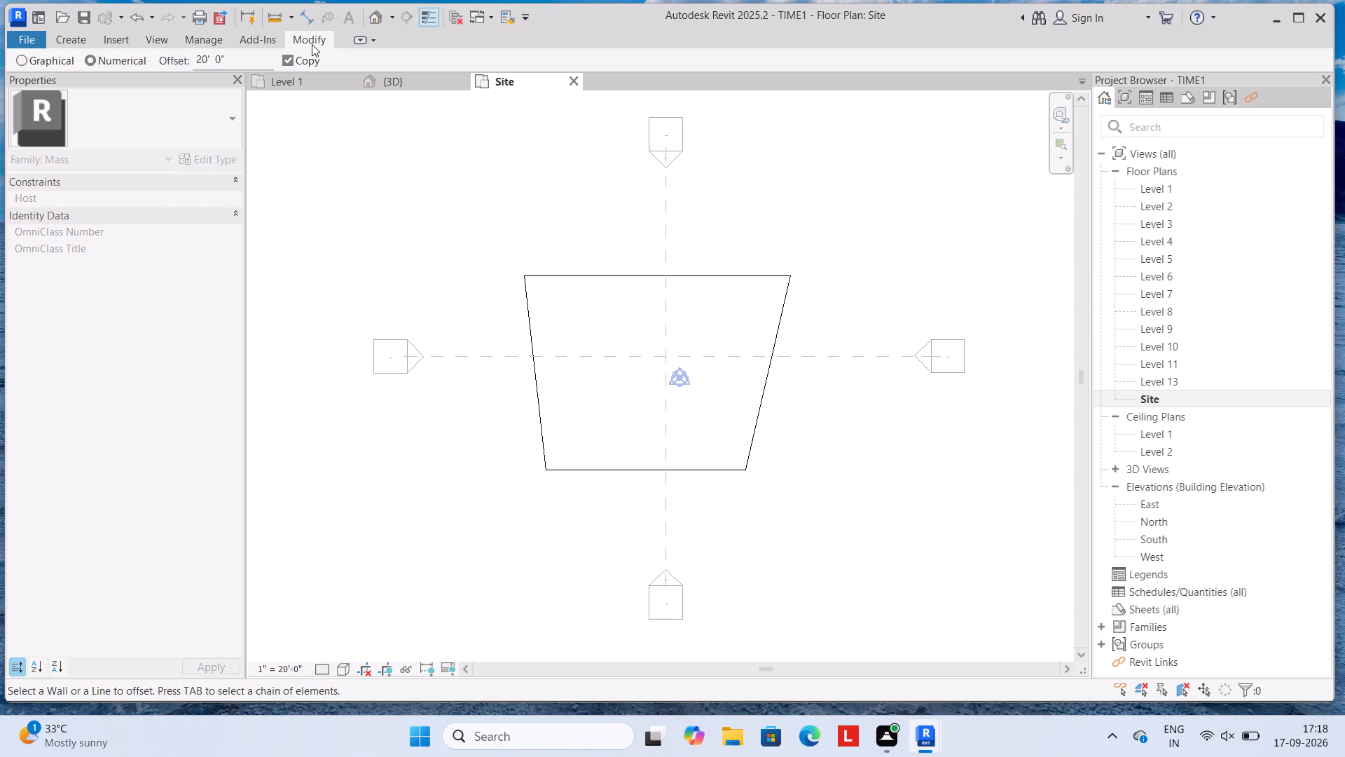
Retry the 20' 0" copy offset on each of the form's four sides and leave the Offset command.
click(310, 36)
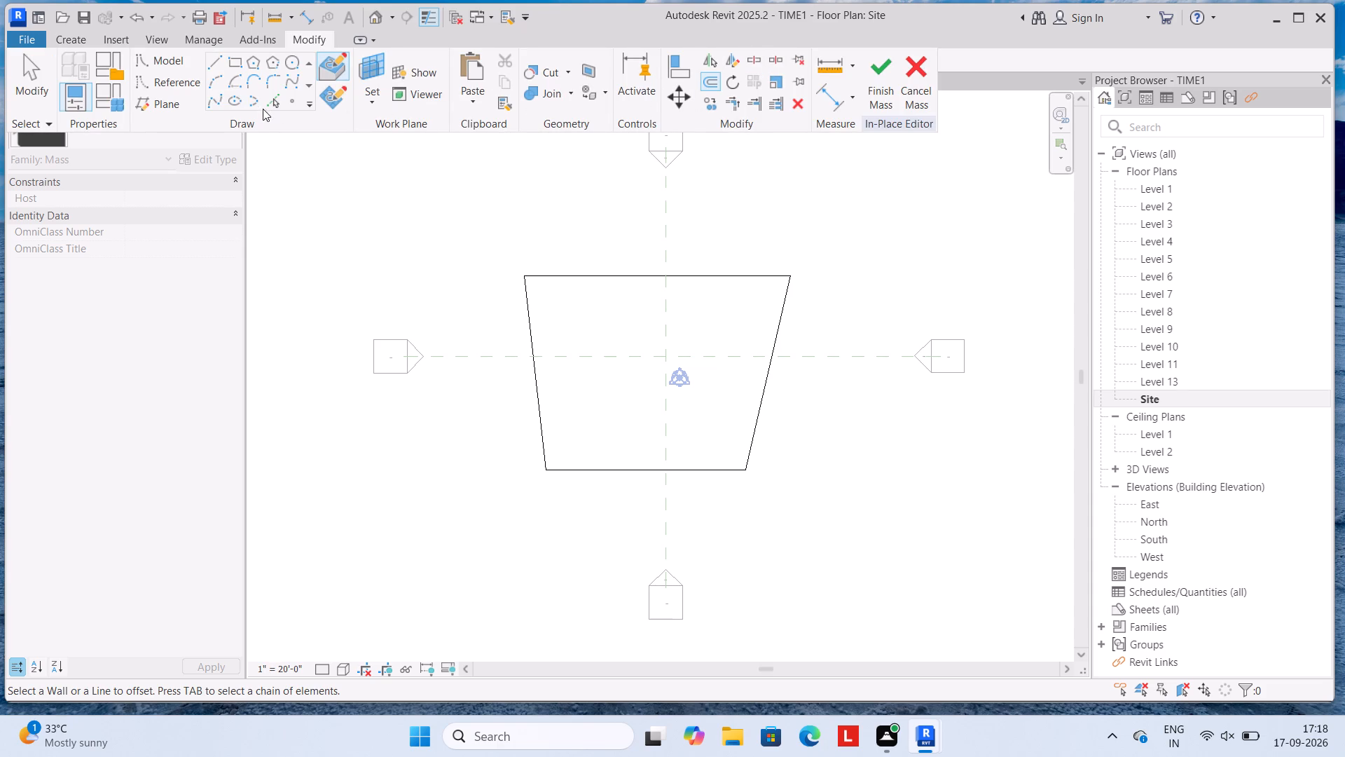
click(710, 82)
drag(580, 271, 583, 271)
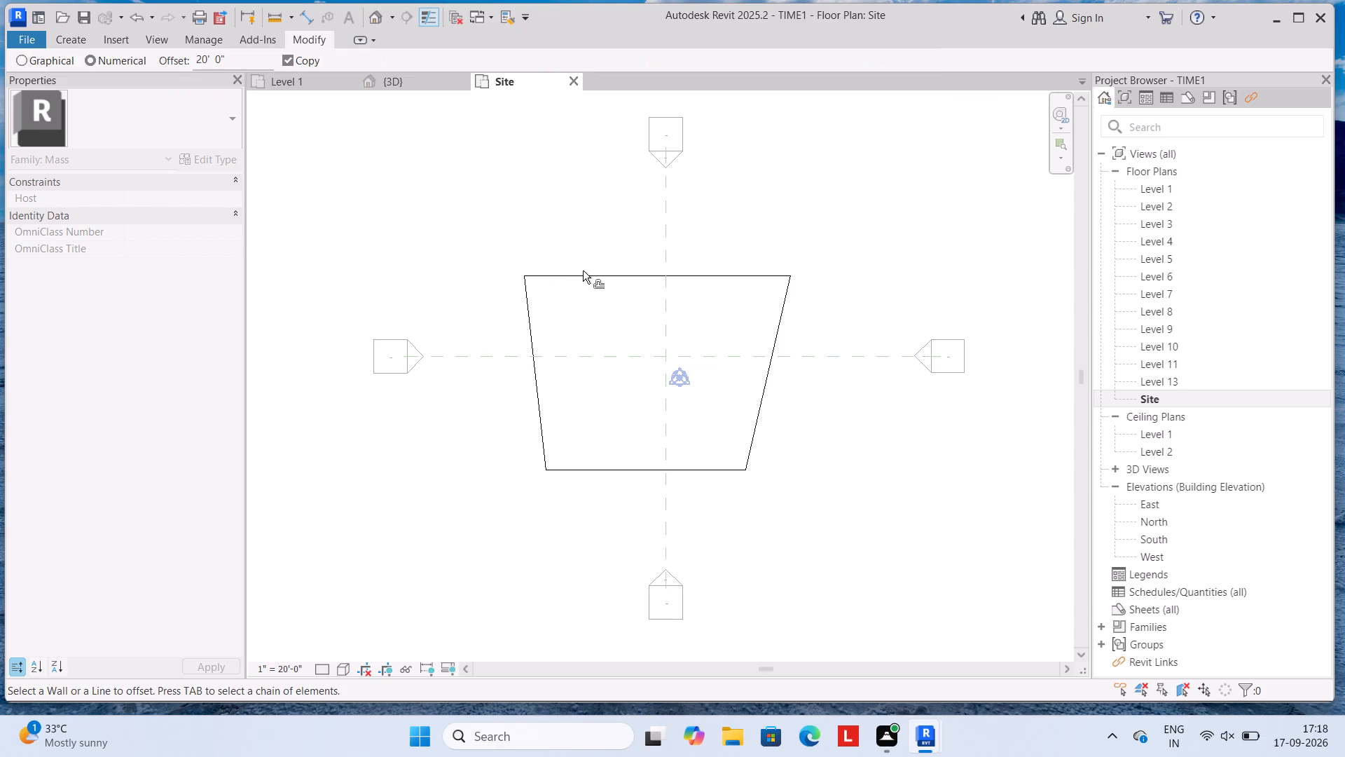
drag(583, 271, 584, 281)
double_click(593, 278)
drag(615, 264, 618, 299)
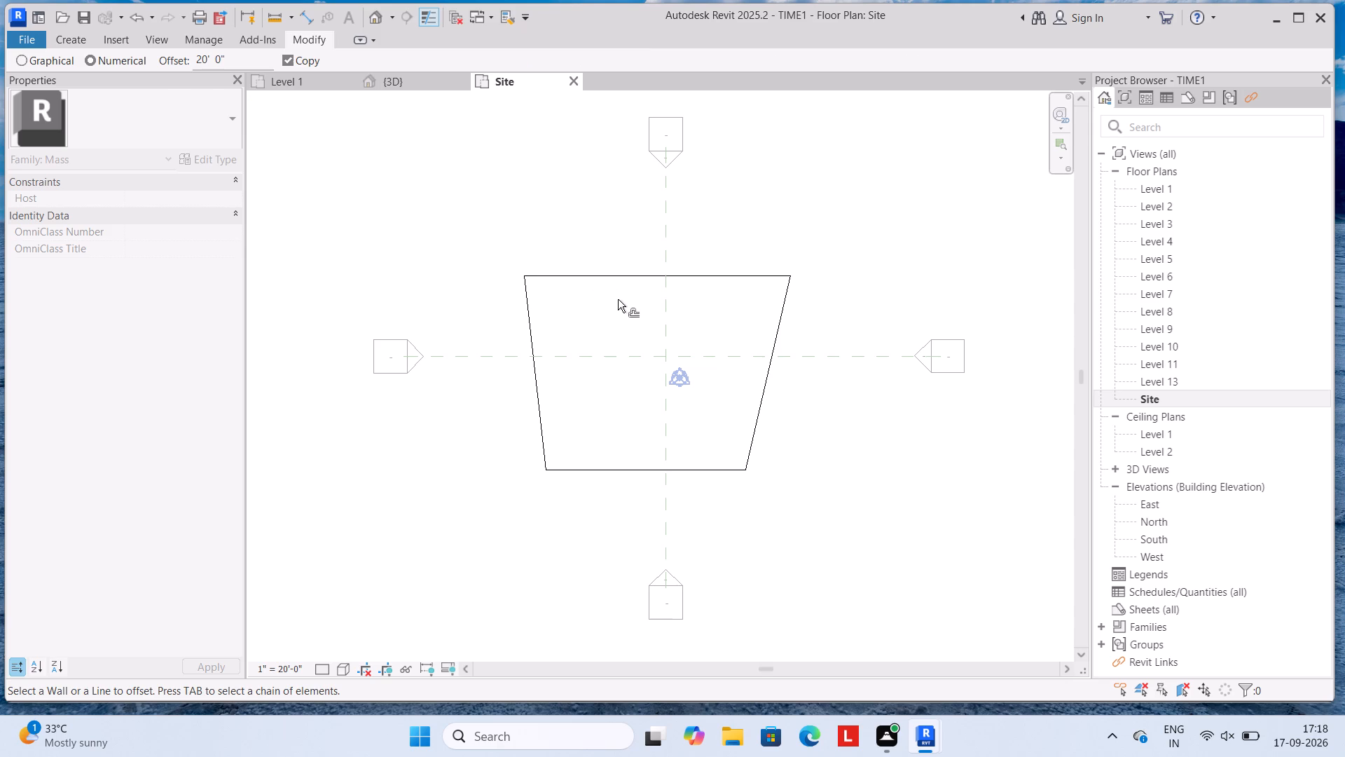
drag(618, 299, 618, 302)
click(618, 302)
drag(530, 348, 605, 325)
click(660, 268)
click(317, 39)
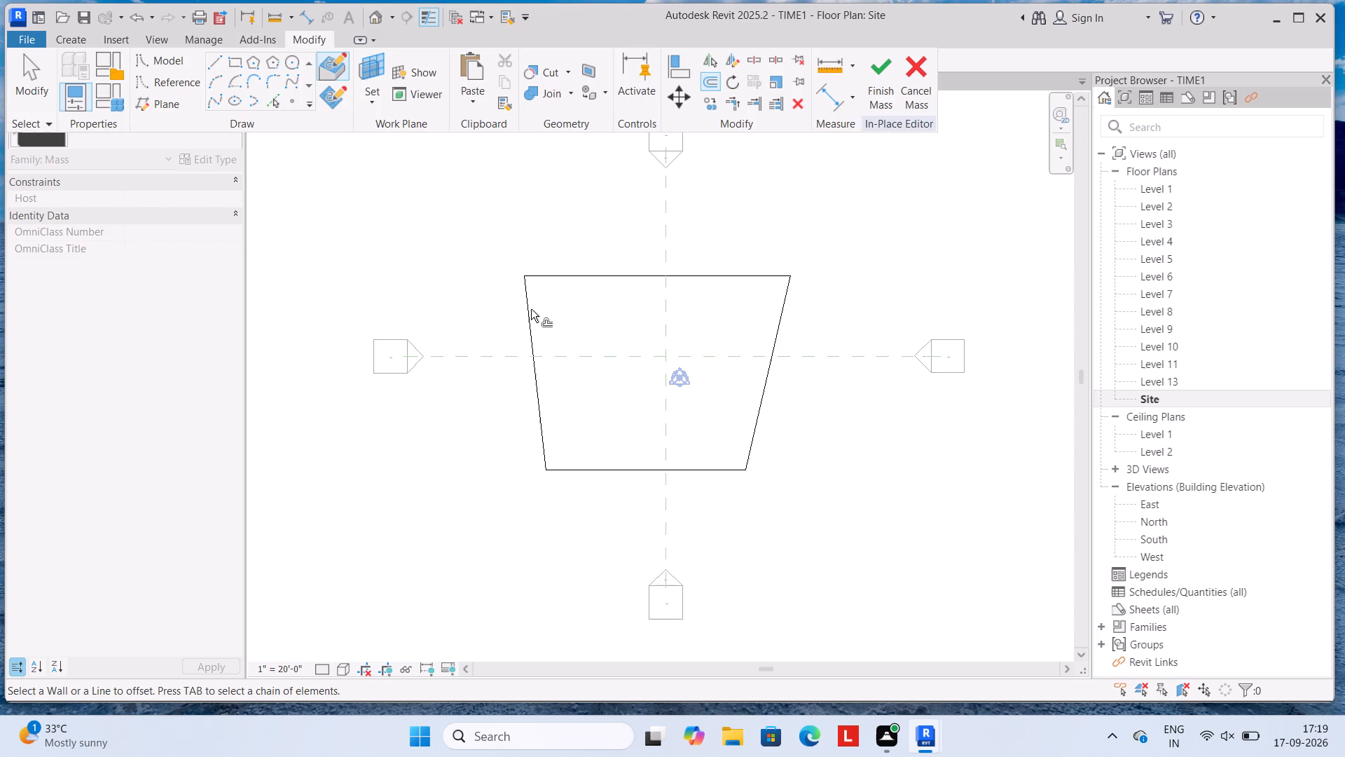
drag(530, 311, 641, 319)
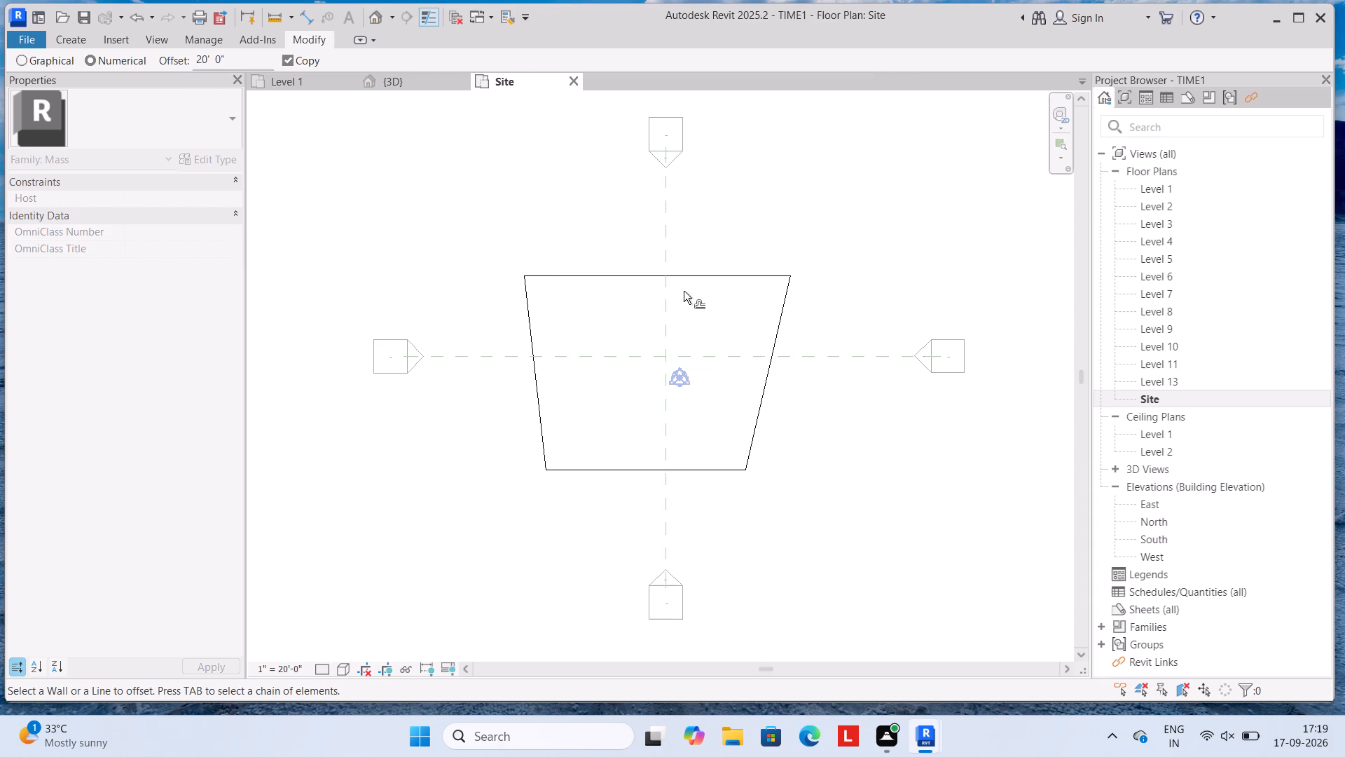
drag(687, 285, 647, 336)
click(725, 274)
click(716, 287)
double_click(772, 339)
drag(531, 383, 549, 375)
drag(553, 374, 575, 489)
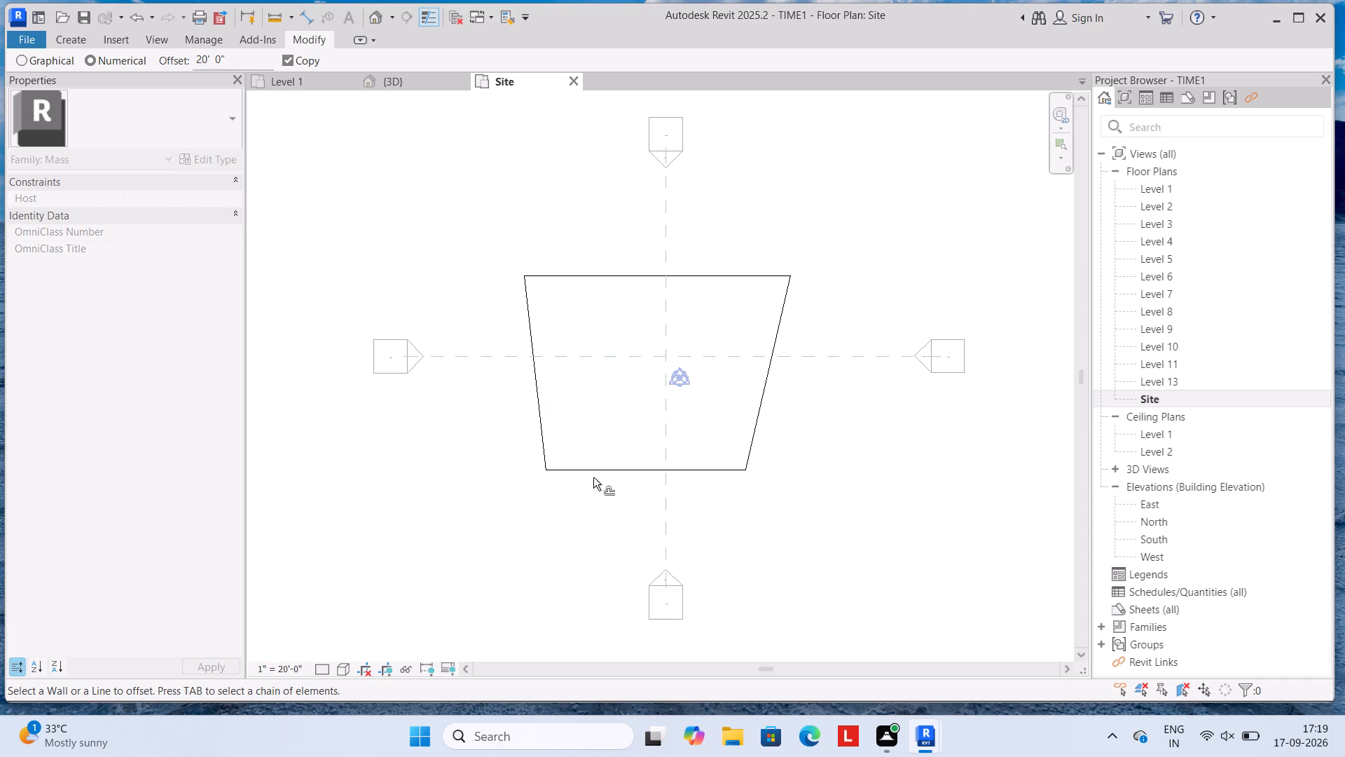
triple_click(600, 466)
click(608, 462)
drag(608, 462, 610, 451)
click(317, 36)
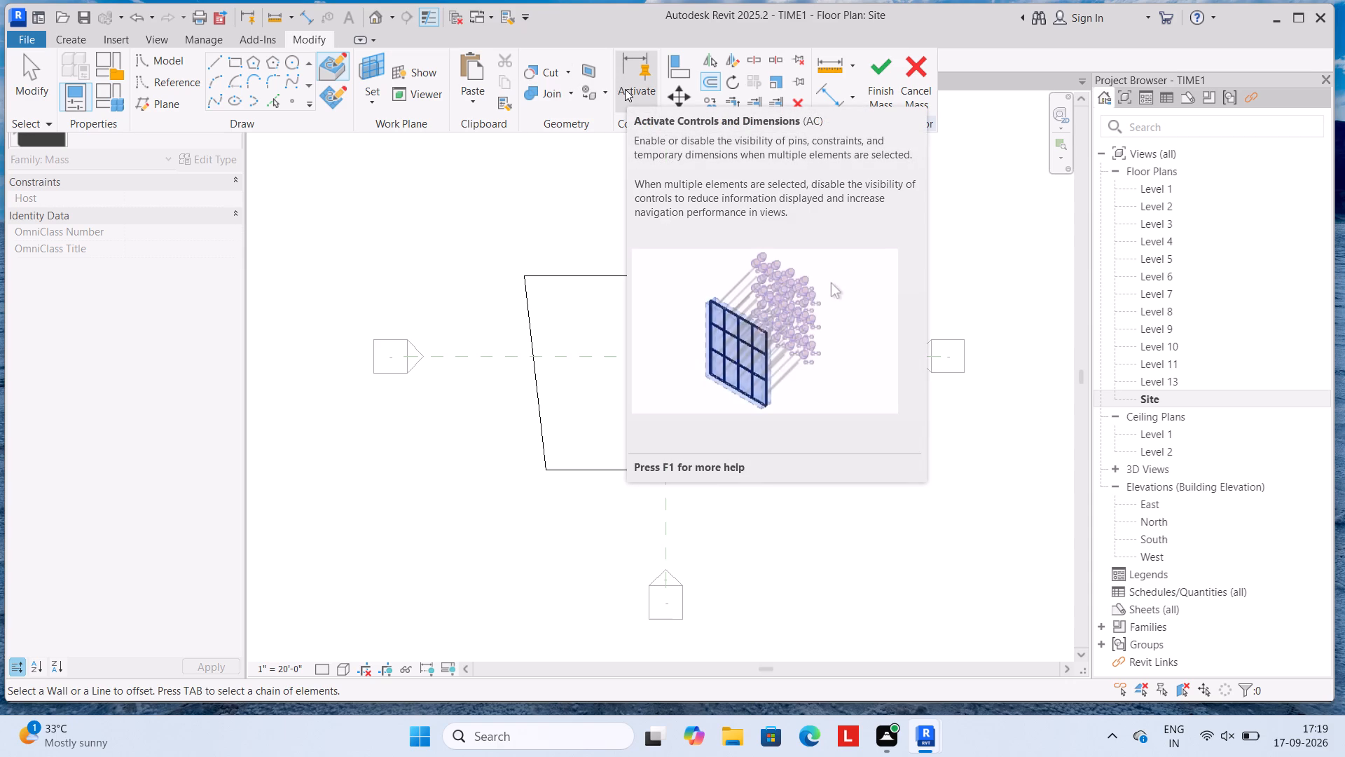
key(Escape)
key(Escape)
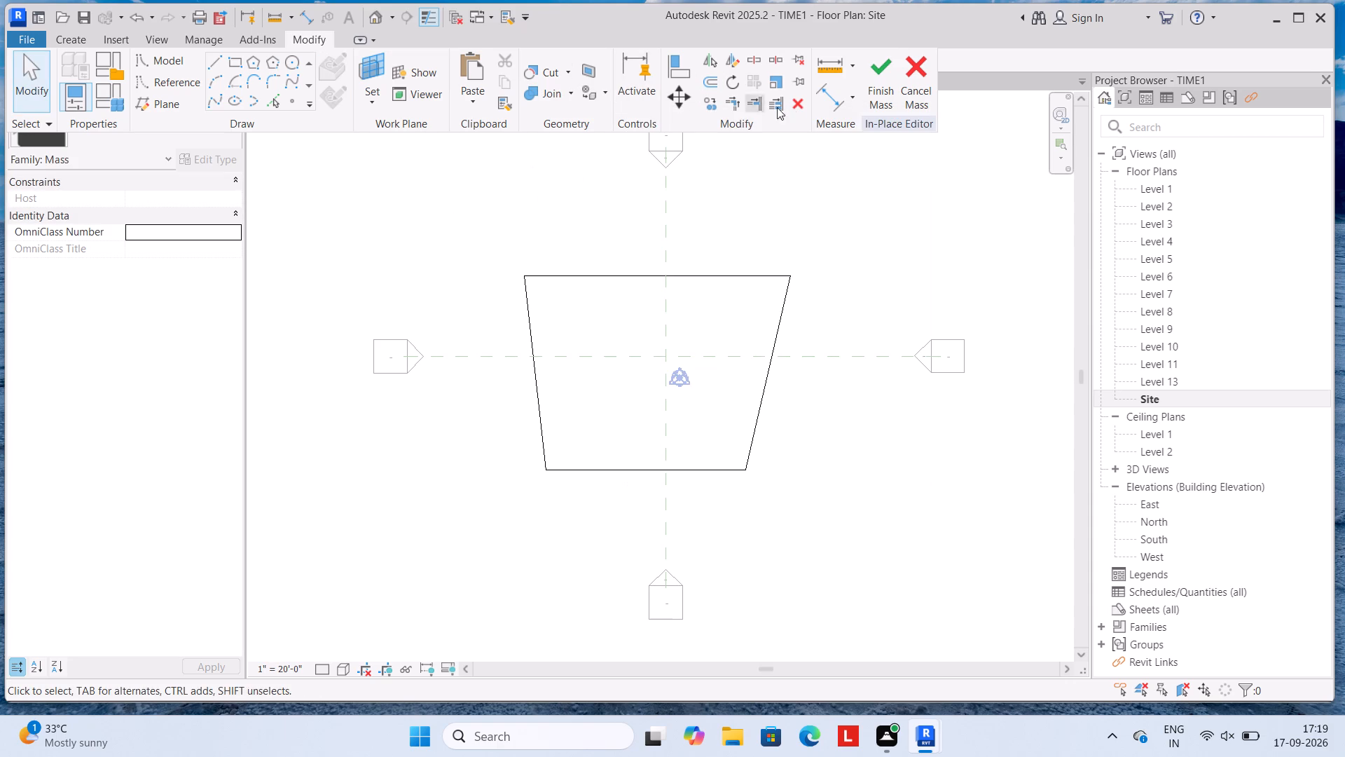
Check the solid form in the 3D view and close that view to return to the Site plan.
click(779, 238)
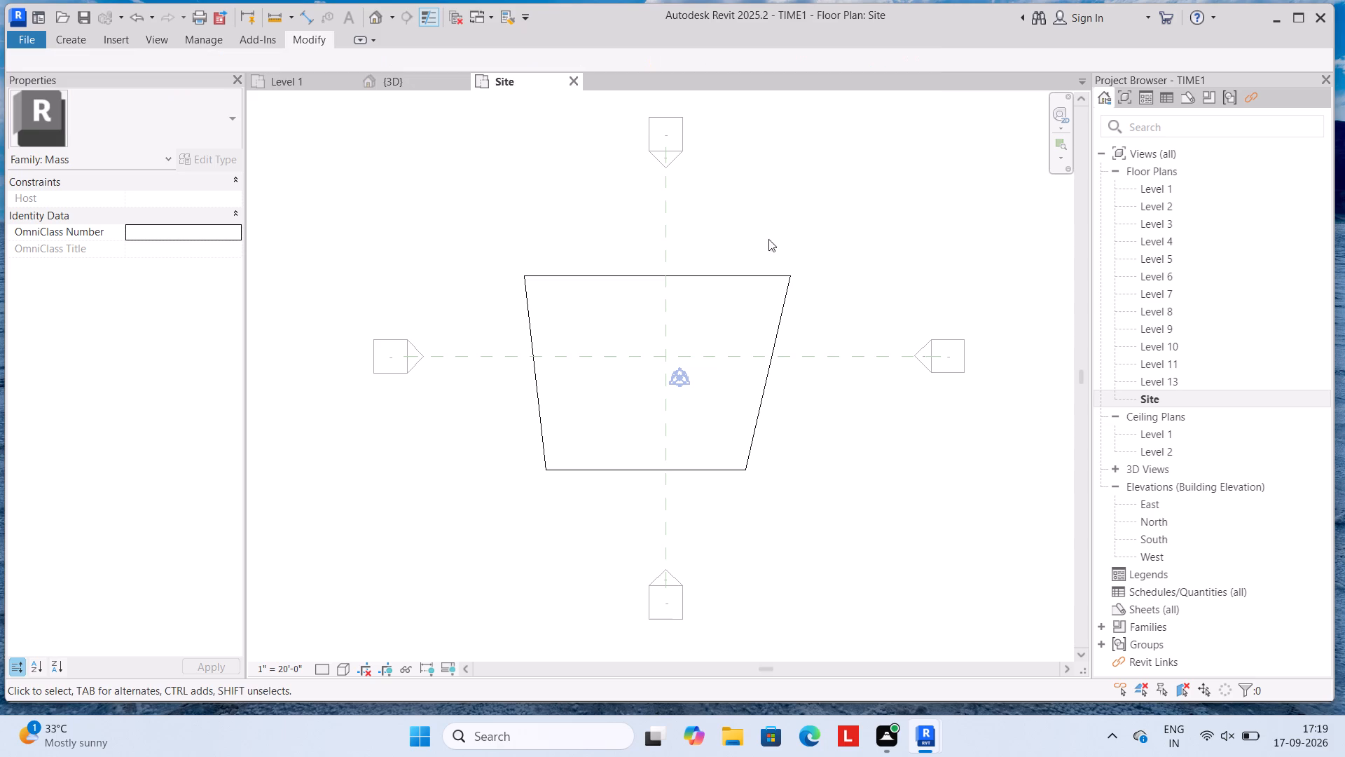
click(418, 84)
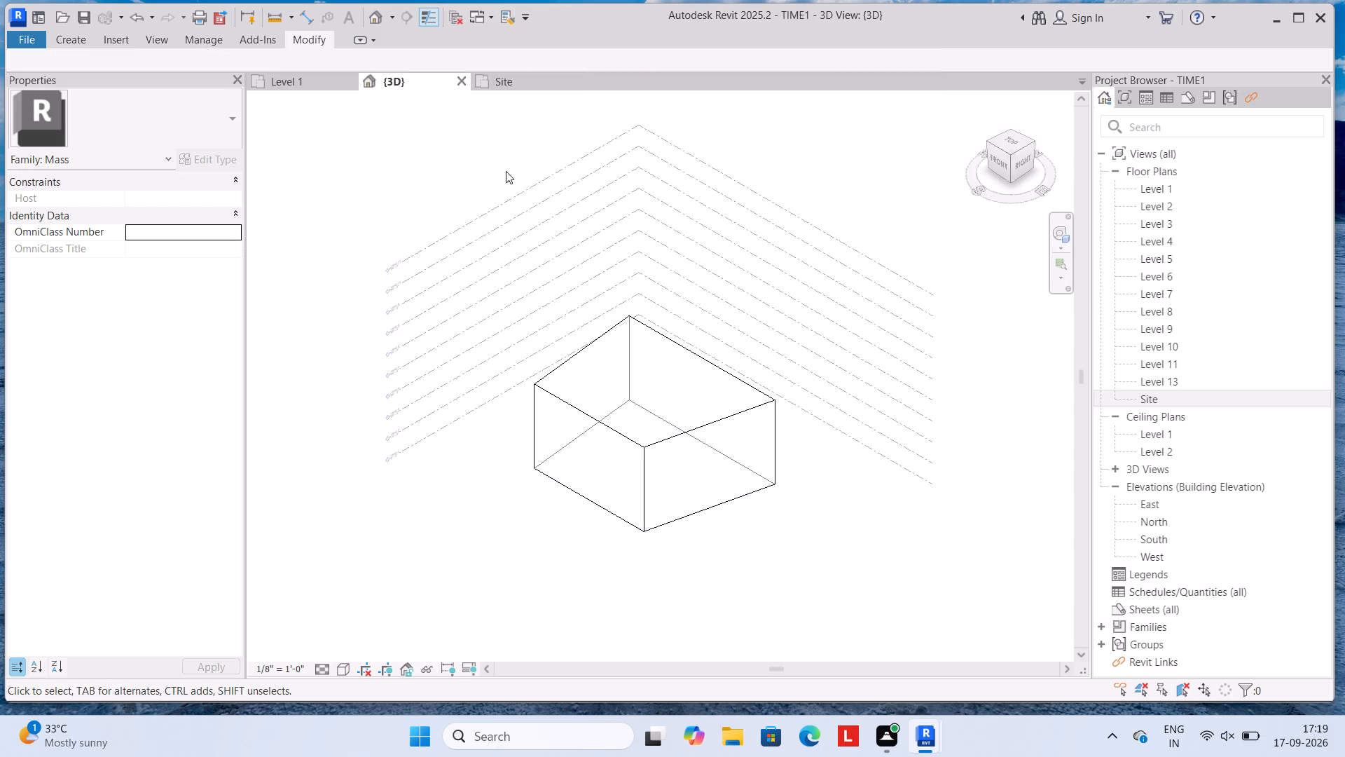
click(460, 83)
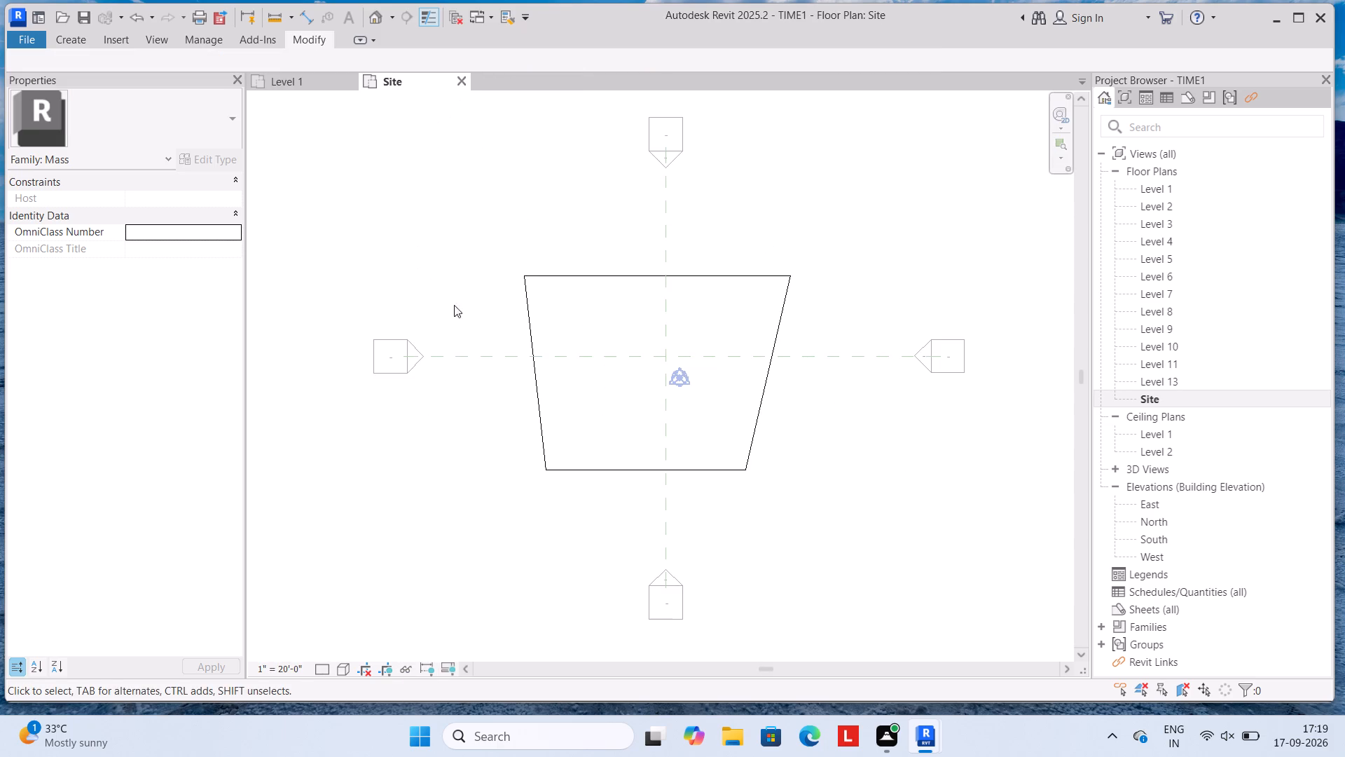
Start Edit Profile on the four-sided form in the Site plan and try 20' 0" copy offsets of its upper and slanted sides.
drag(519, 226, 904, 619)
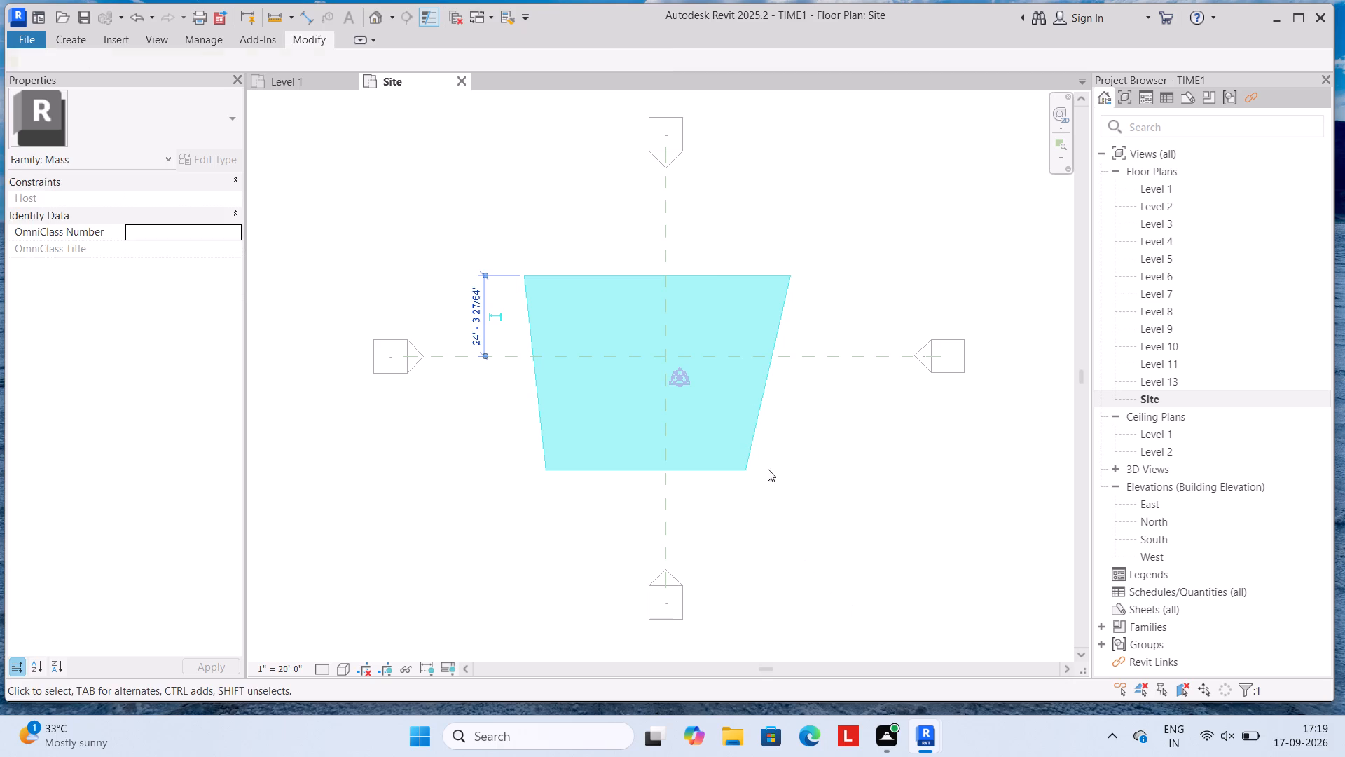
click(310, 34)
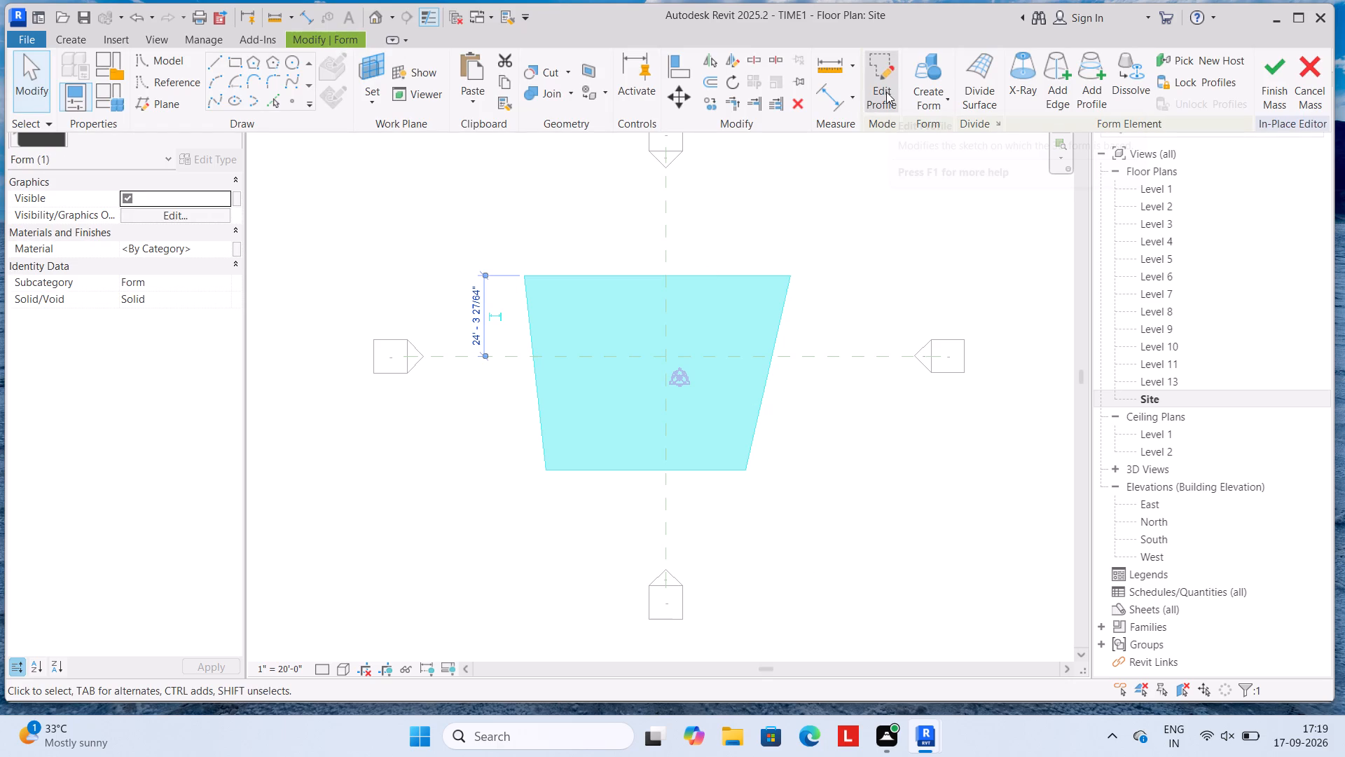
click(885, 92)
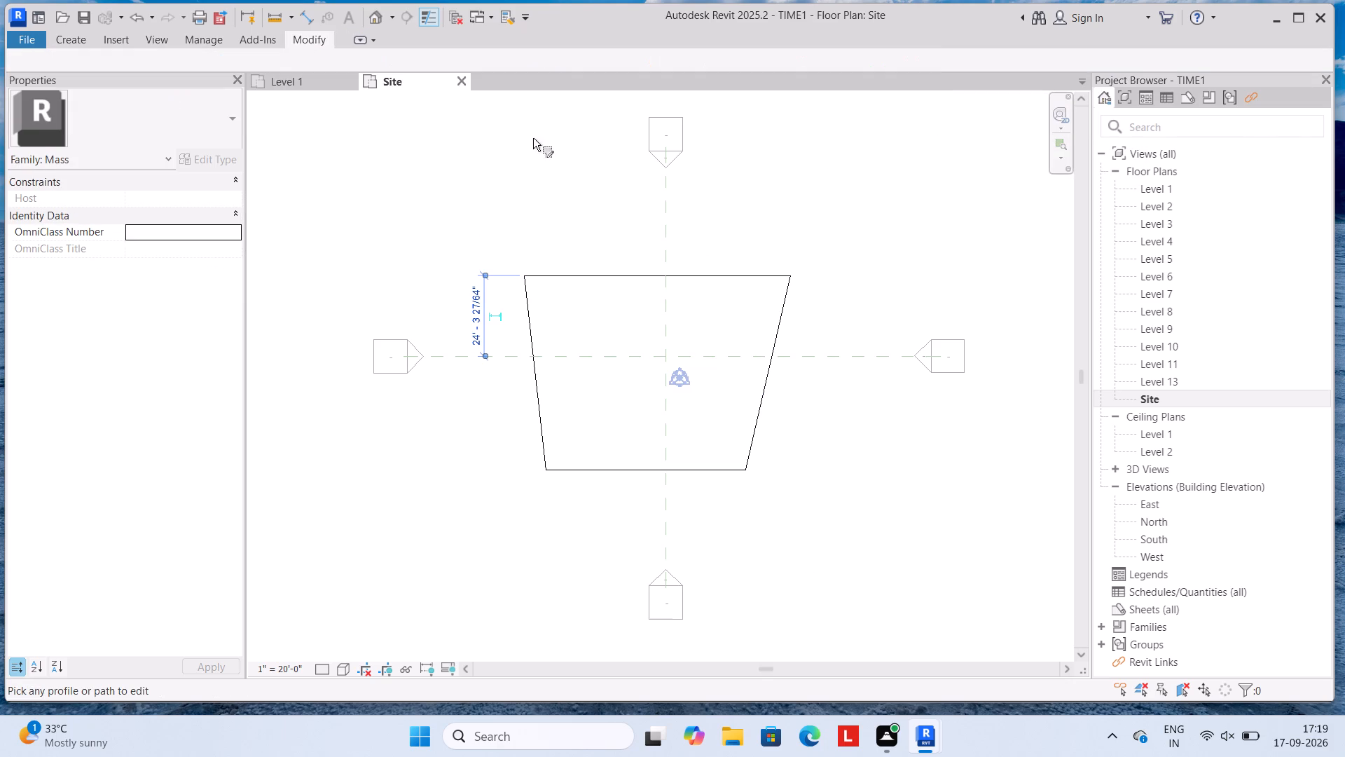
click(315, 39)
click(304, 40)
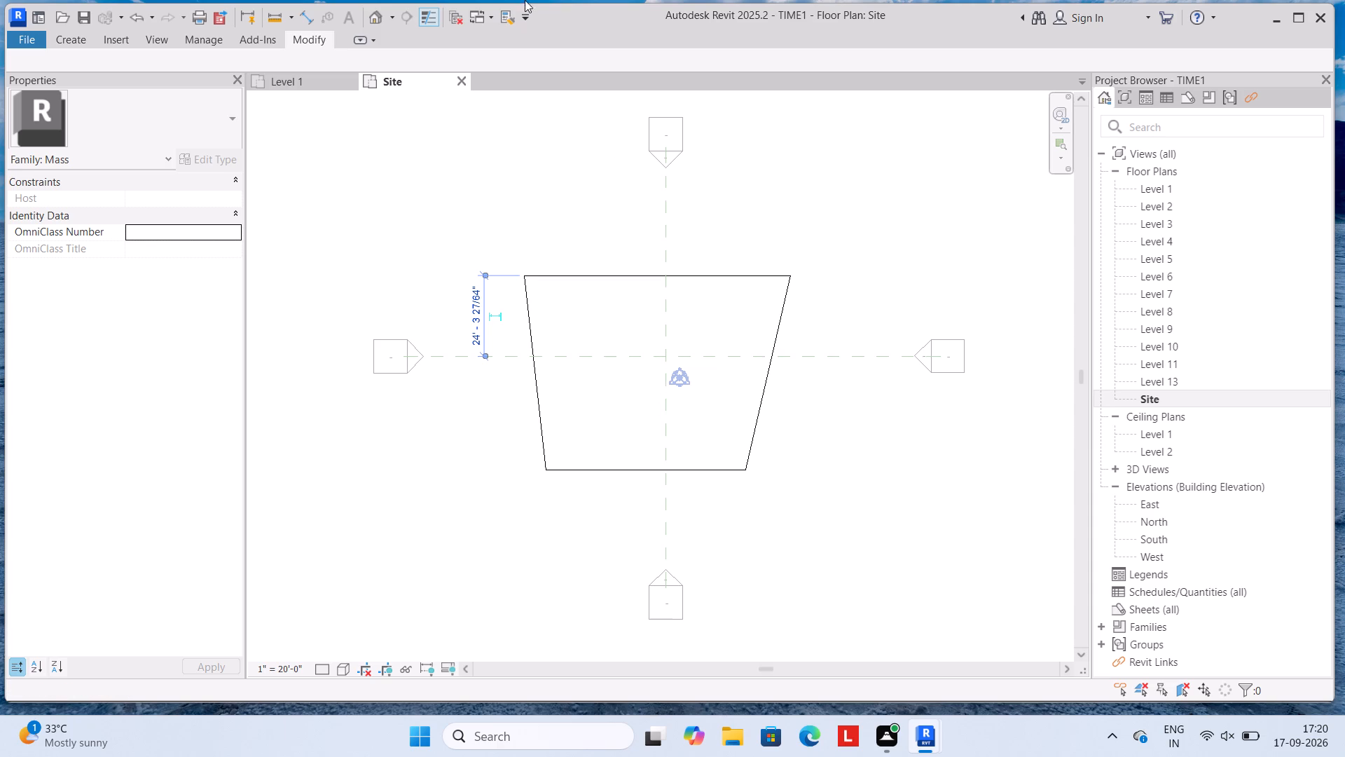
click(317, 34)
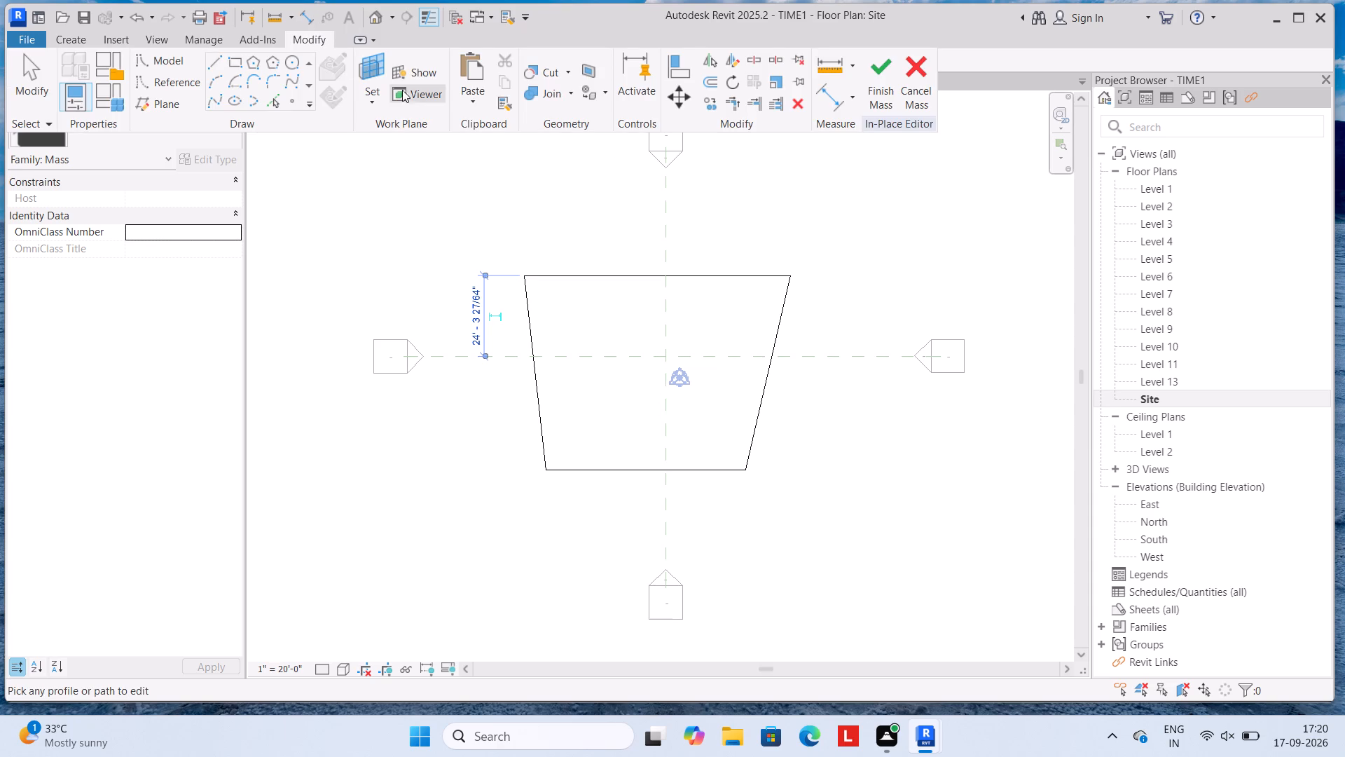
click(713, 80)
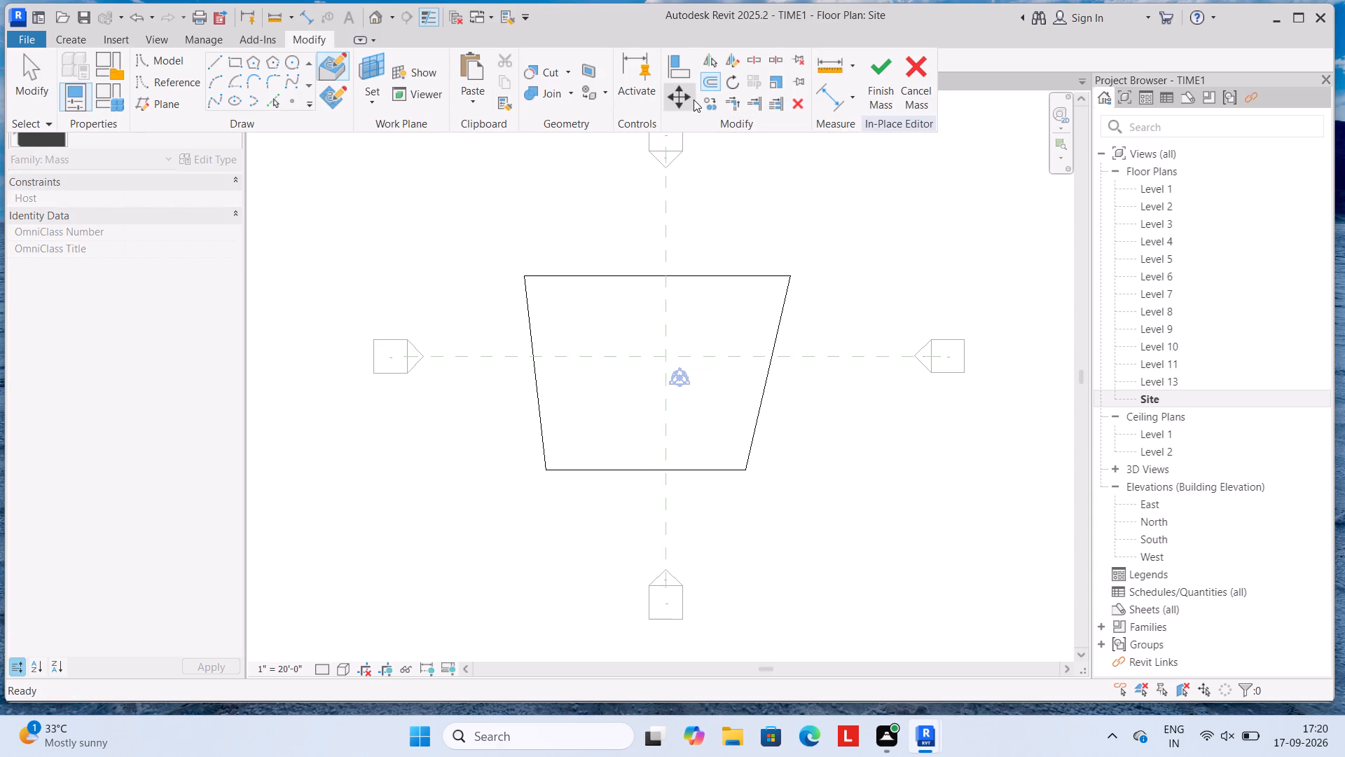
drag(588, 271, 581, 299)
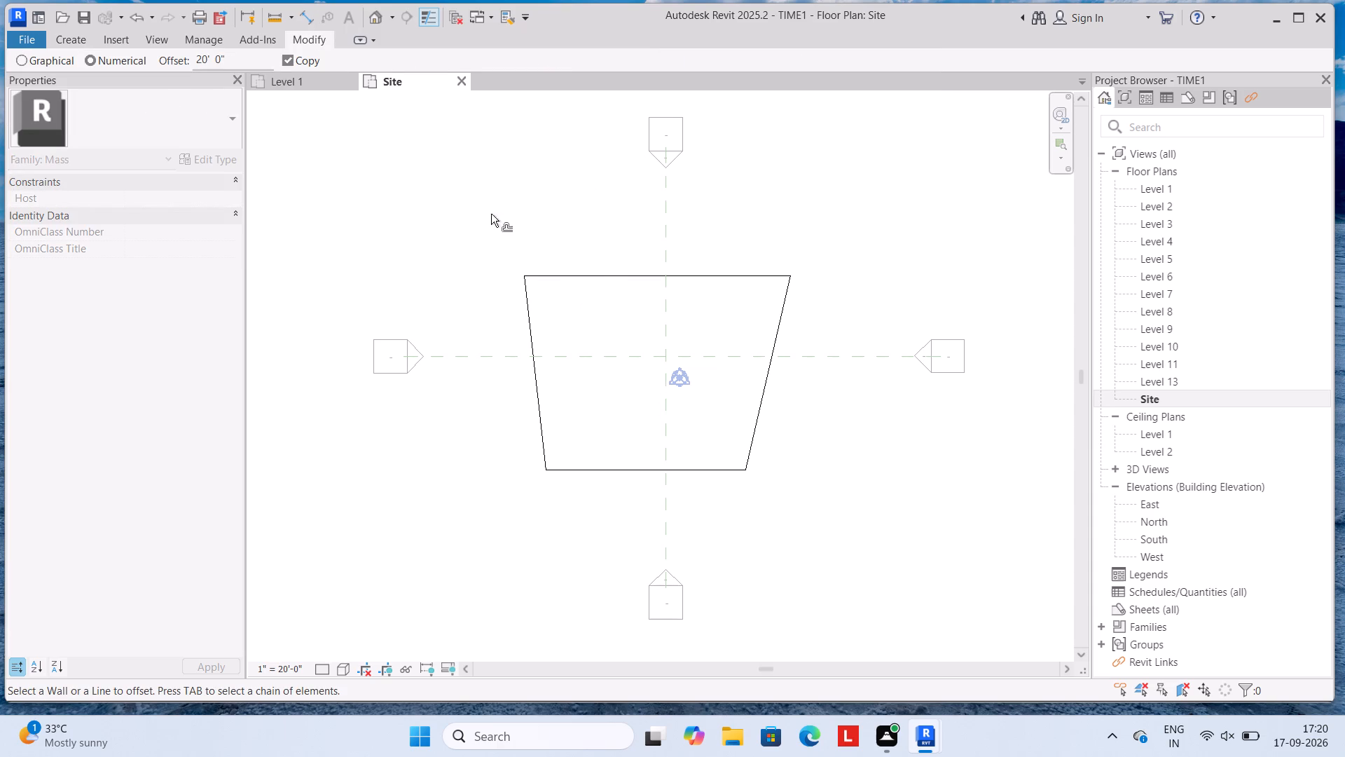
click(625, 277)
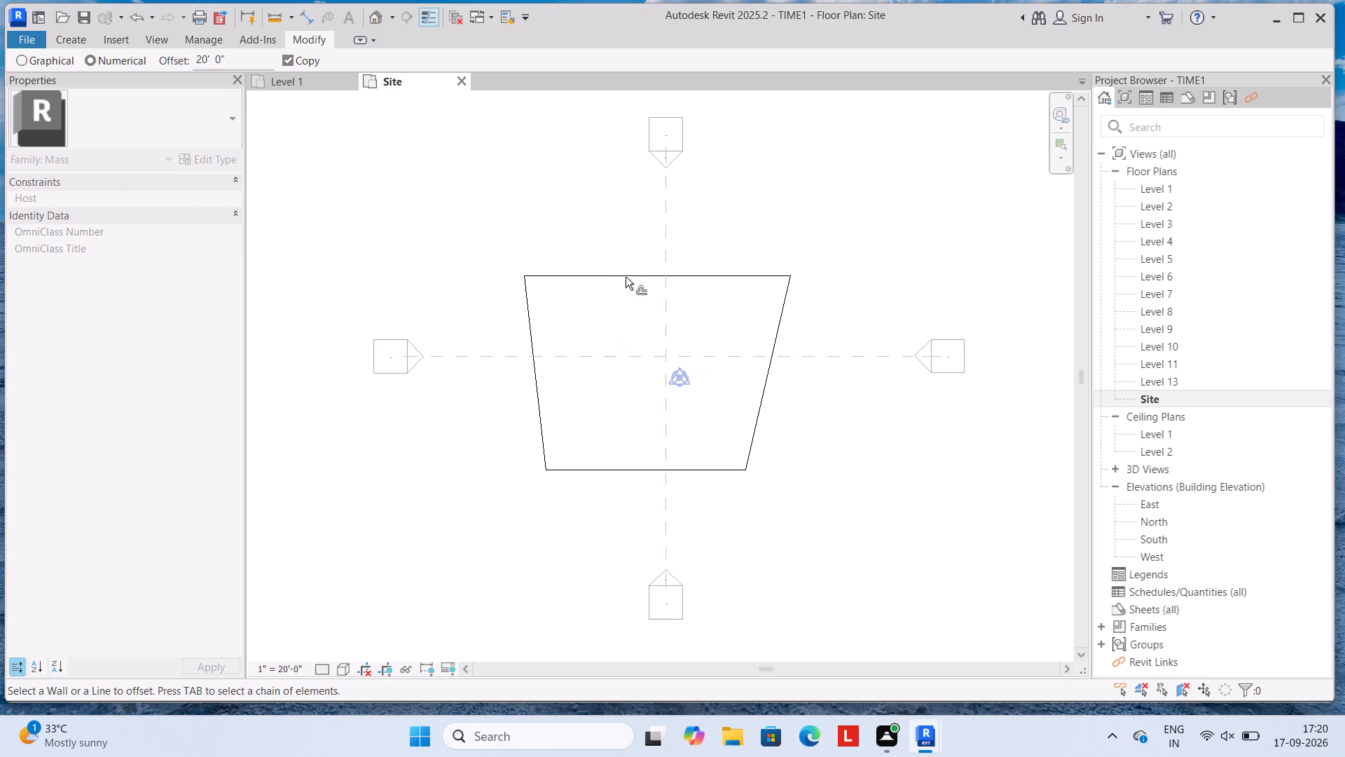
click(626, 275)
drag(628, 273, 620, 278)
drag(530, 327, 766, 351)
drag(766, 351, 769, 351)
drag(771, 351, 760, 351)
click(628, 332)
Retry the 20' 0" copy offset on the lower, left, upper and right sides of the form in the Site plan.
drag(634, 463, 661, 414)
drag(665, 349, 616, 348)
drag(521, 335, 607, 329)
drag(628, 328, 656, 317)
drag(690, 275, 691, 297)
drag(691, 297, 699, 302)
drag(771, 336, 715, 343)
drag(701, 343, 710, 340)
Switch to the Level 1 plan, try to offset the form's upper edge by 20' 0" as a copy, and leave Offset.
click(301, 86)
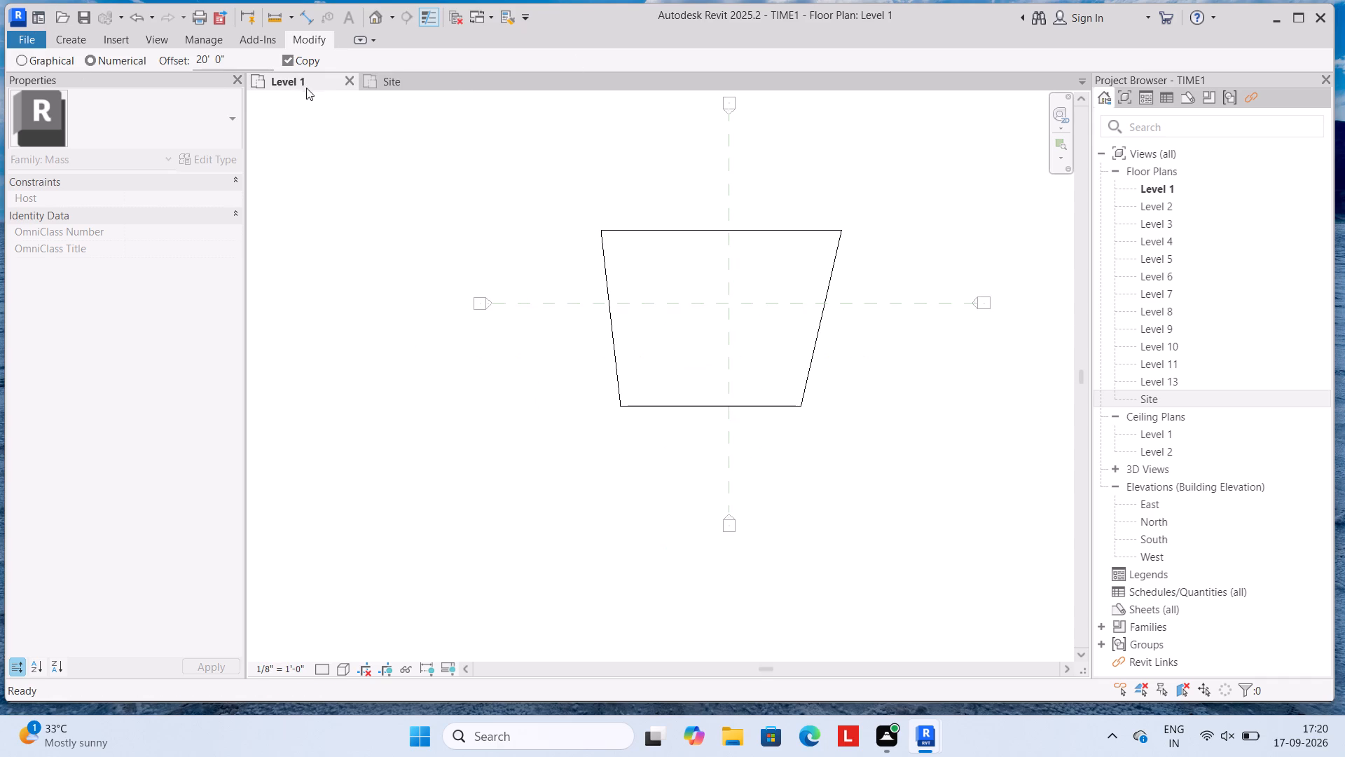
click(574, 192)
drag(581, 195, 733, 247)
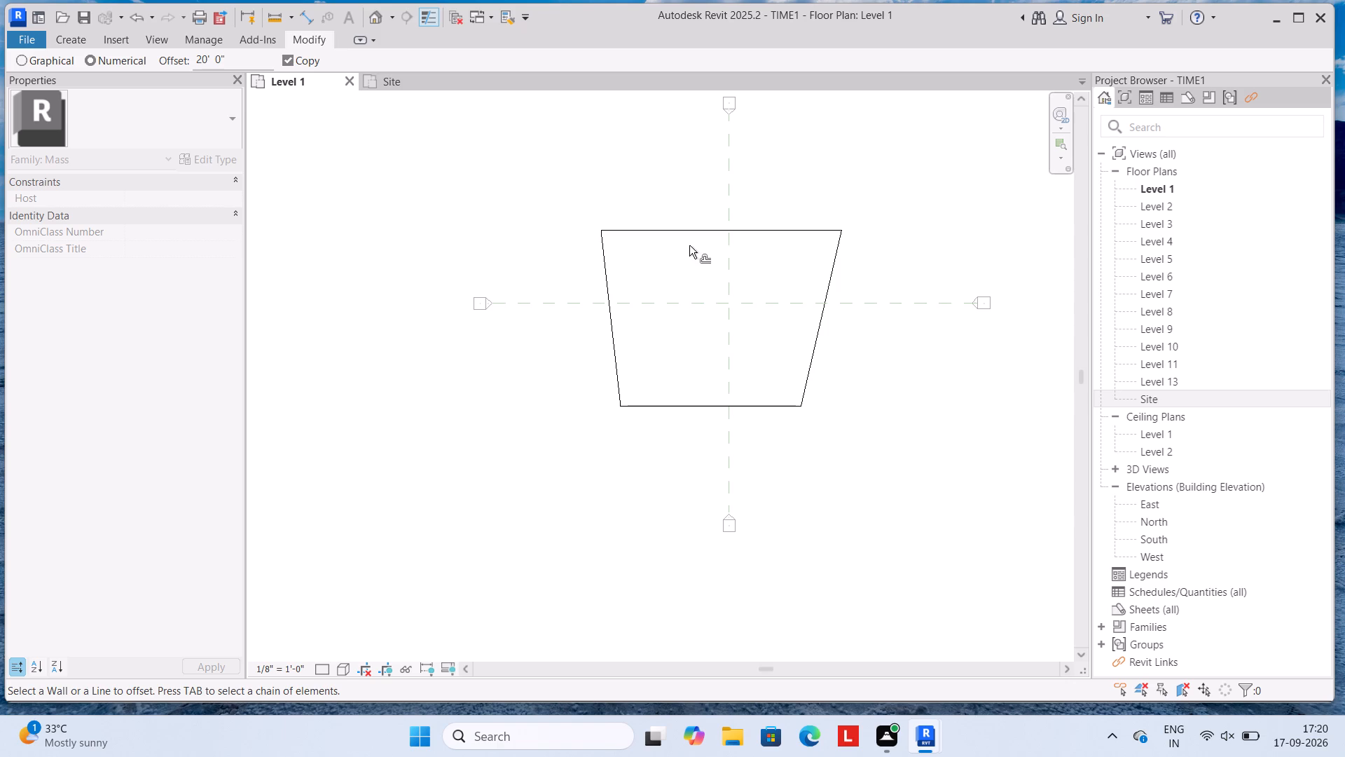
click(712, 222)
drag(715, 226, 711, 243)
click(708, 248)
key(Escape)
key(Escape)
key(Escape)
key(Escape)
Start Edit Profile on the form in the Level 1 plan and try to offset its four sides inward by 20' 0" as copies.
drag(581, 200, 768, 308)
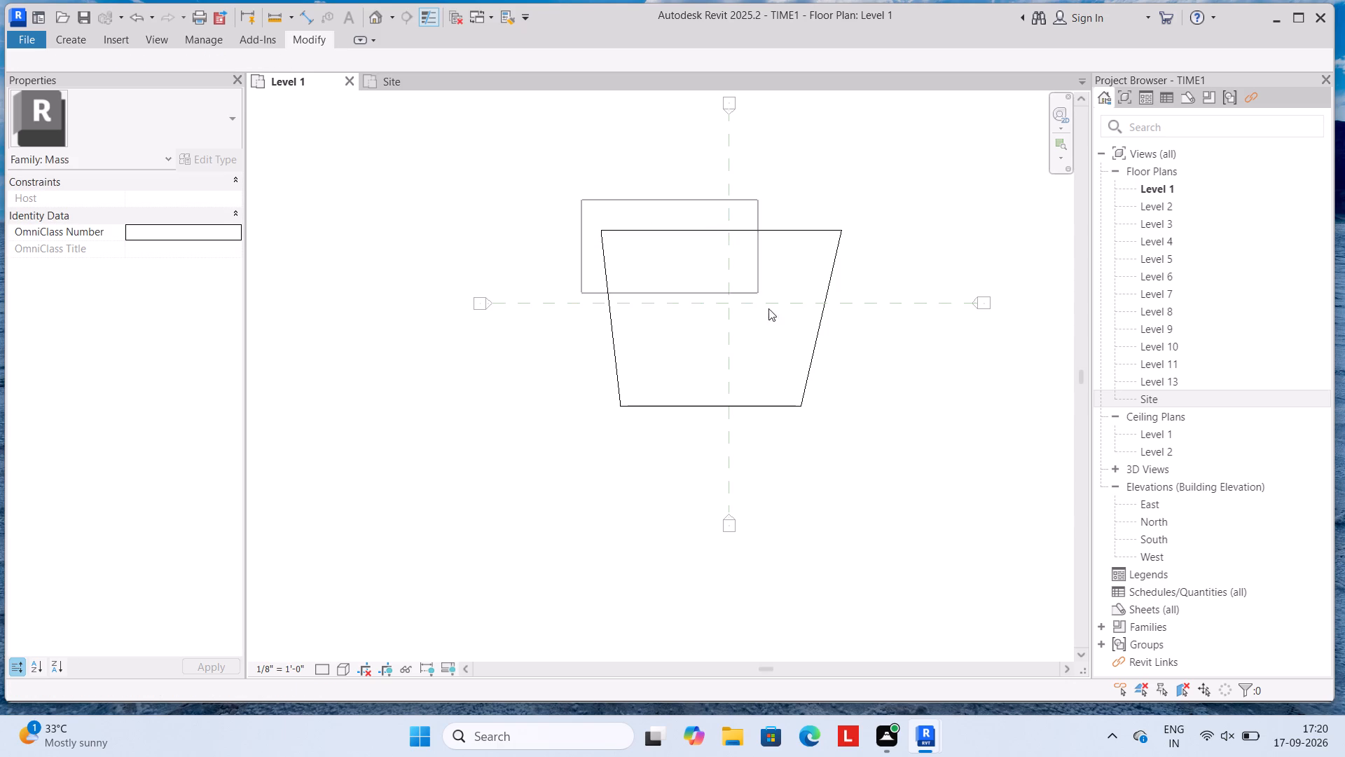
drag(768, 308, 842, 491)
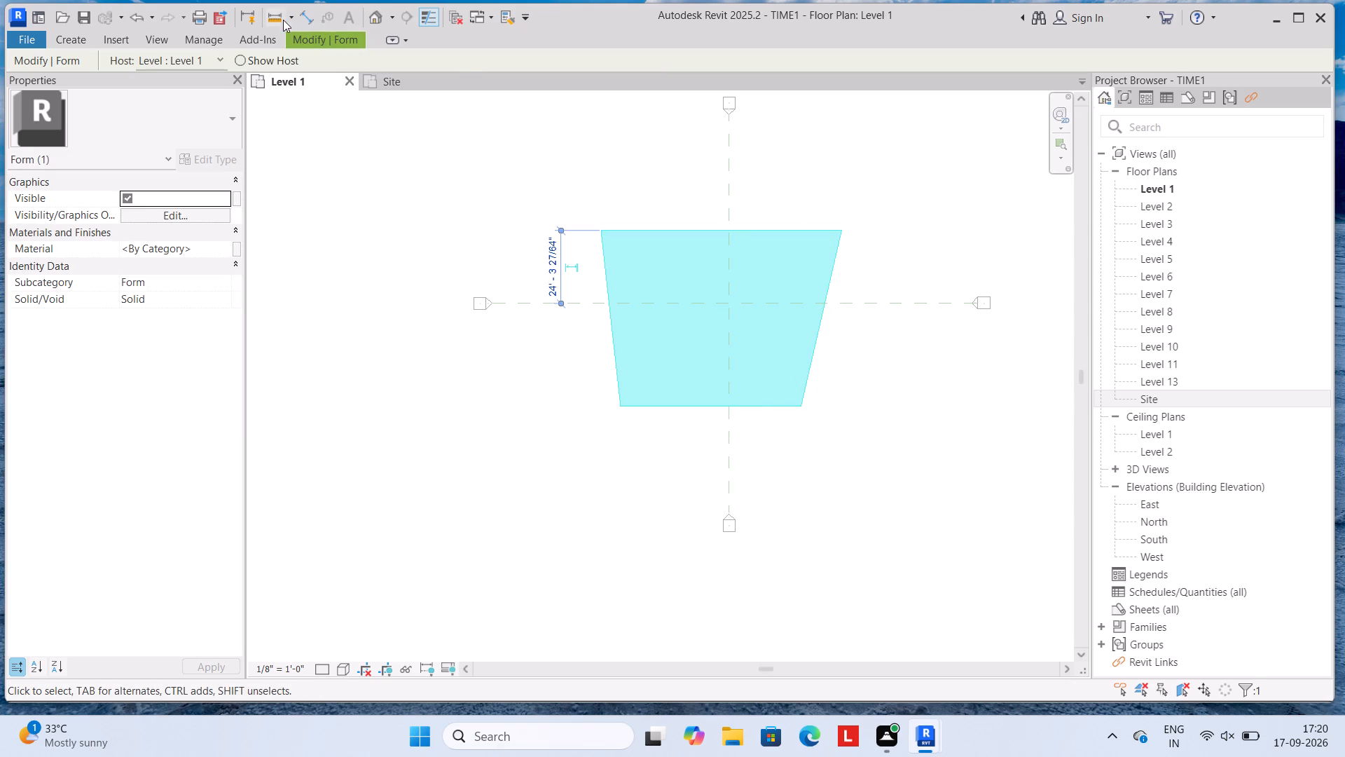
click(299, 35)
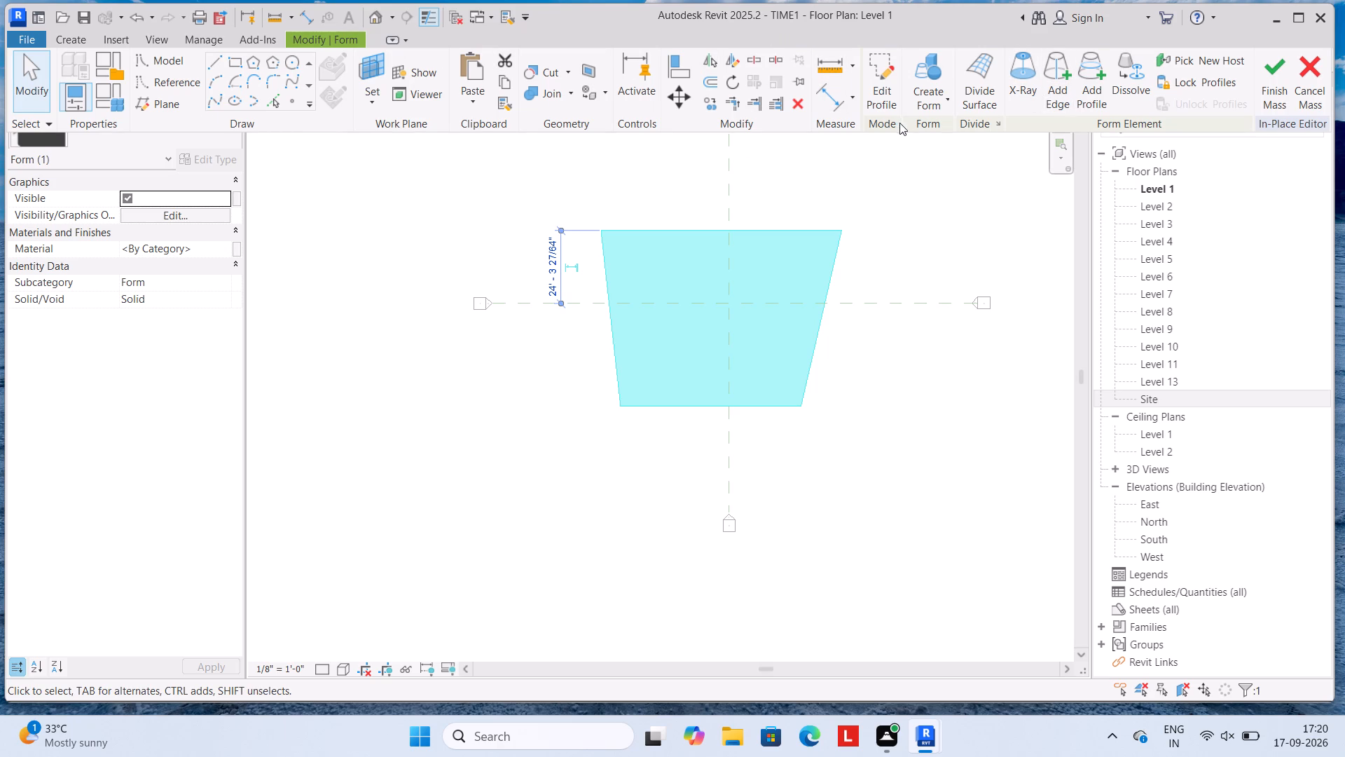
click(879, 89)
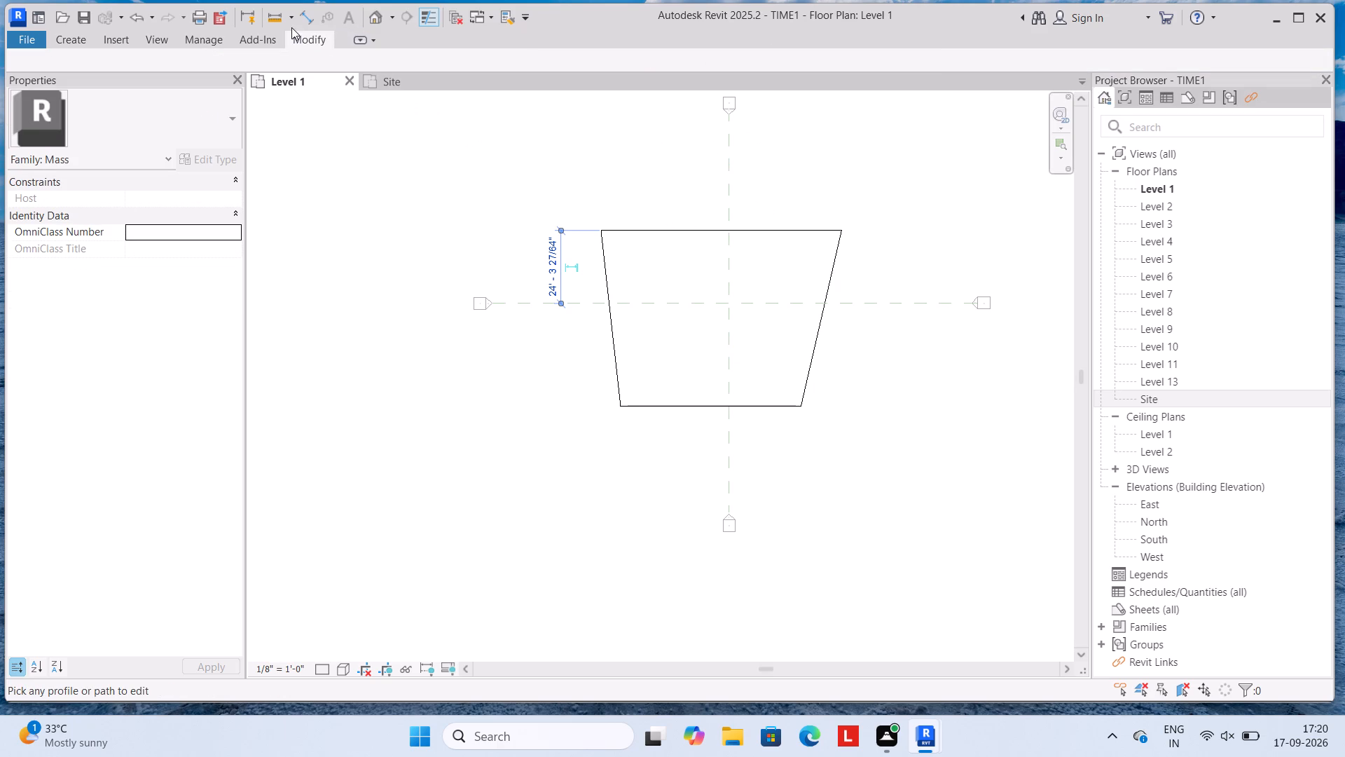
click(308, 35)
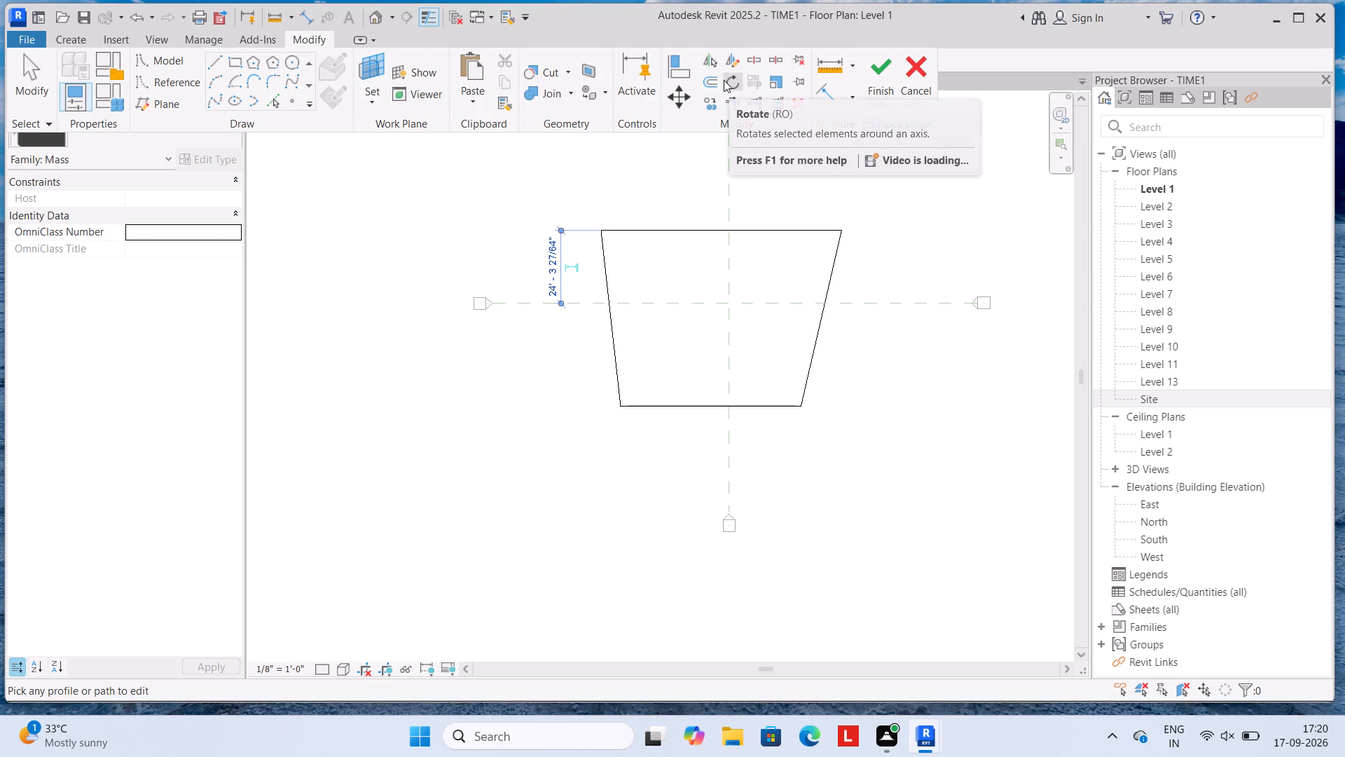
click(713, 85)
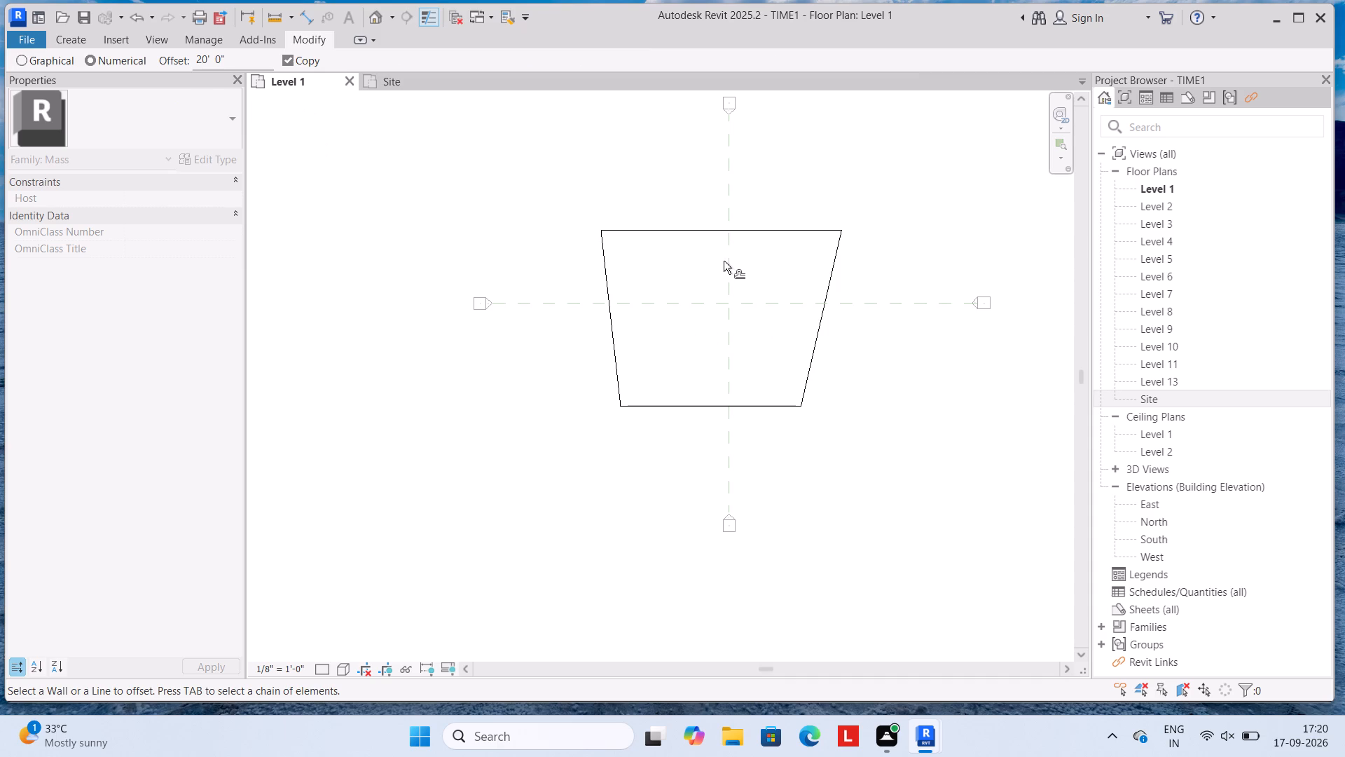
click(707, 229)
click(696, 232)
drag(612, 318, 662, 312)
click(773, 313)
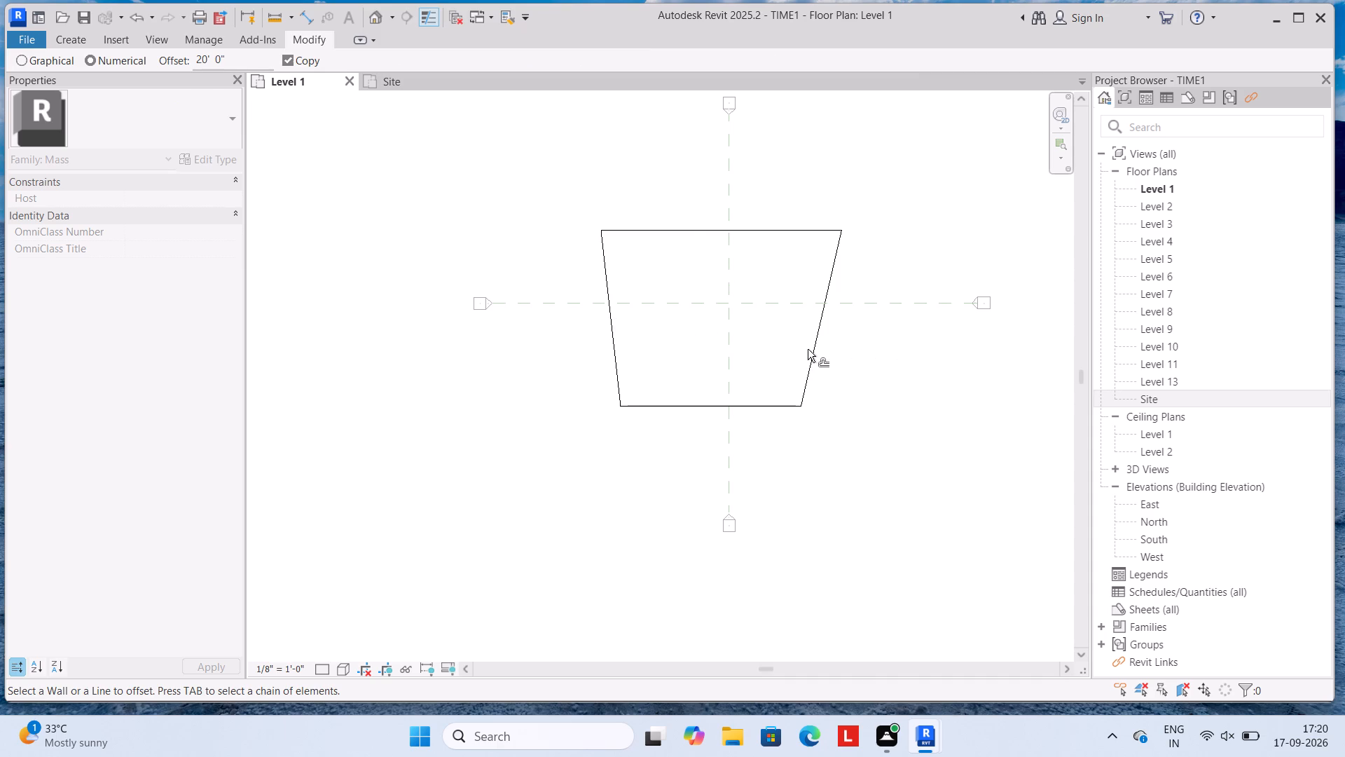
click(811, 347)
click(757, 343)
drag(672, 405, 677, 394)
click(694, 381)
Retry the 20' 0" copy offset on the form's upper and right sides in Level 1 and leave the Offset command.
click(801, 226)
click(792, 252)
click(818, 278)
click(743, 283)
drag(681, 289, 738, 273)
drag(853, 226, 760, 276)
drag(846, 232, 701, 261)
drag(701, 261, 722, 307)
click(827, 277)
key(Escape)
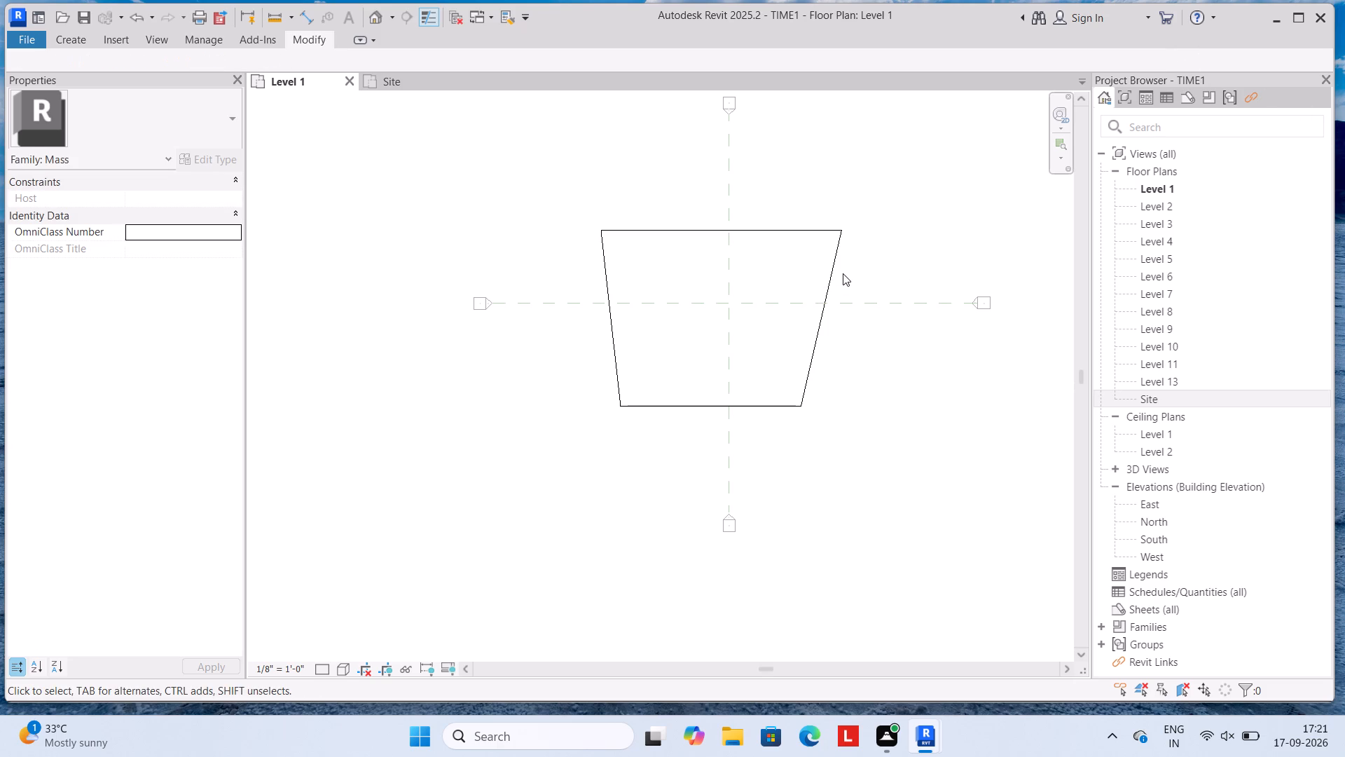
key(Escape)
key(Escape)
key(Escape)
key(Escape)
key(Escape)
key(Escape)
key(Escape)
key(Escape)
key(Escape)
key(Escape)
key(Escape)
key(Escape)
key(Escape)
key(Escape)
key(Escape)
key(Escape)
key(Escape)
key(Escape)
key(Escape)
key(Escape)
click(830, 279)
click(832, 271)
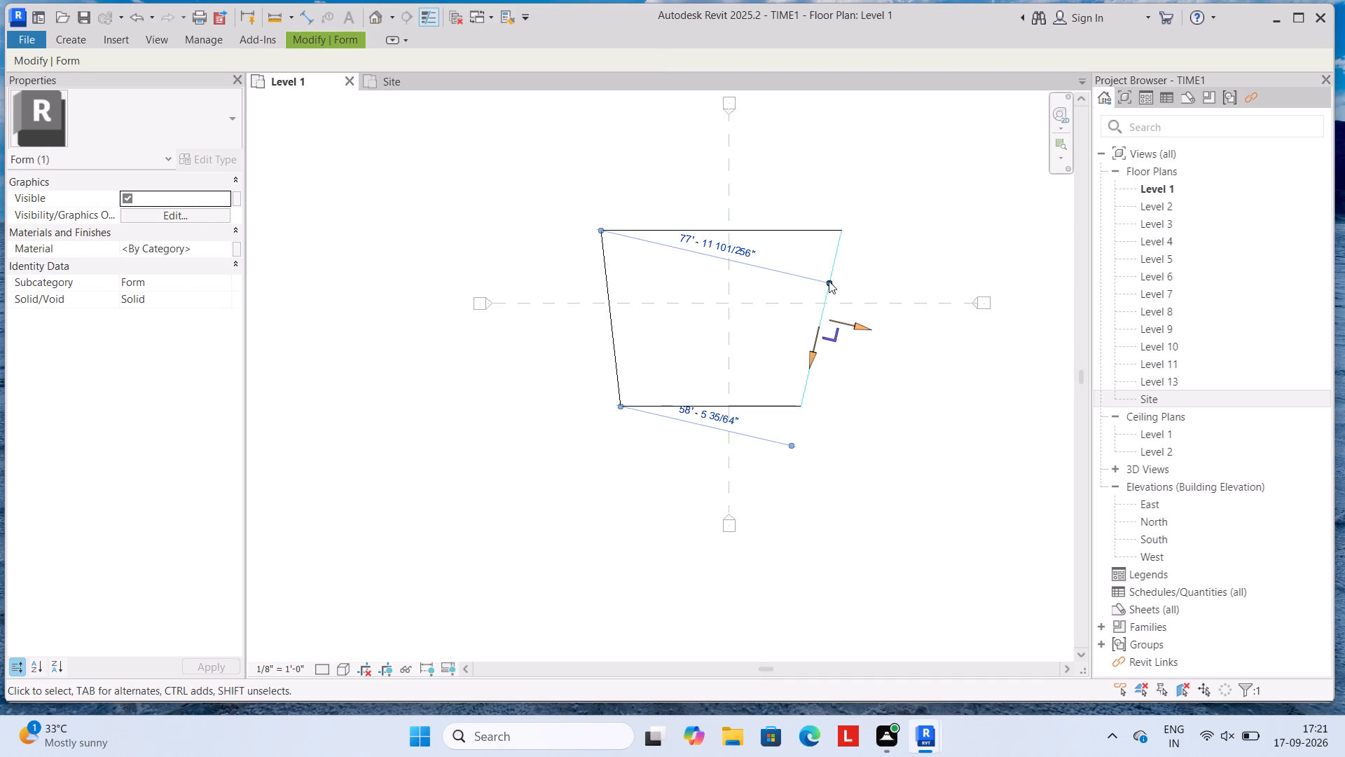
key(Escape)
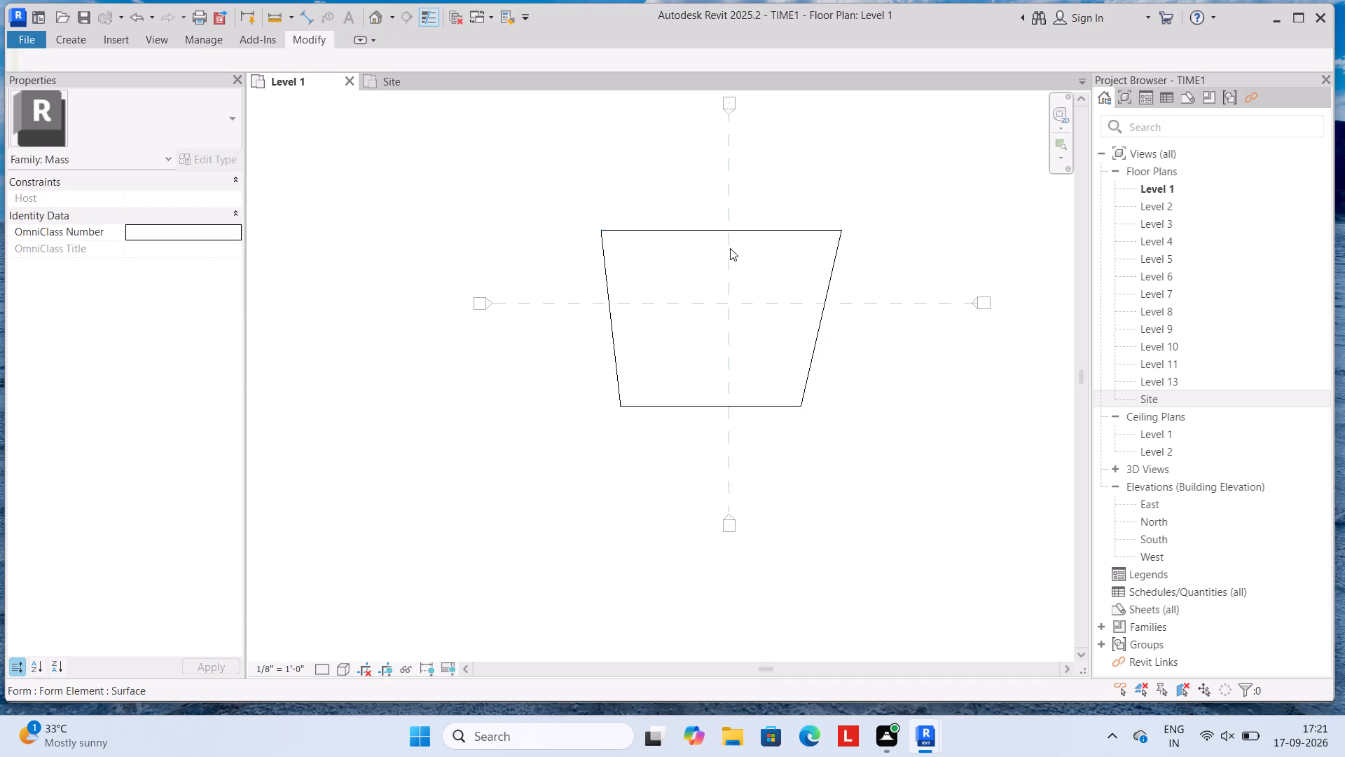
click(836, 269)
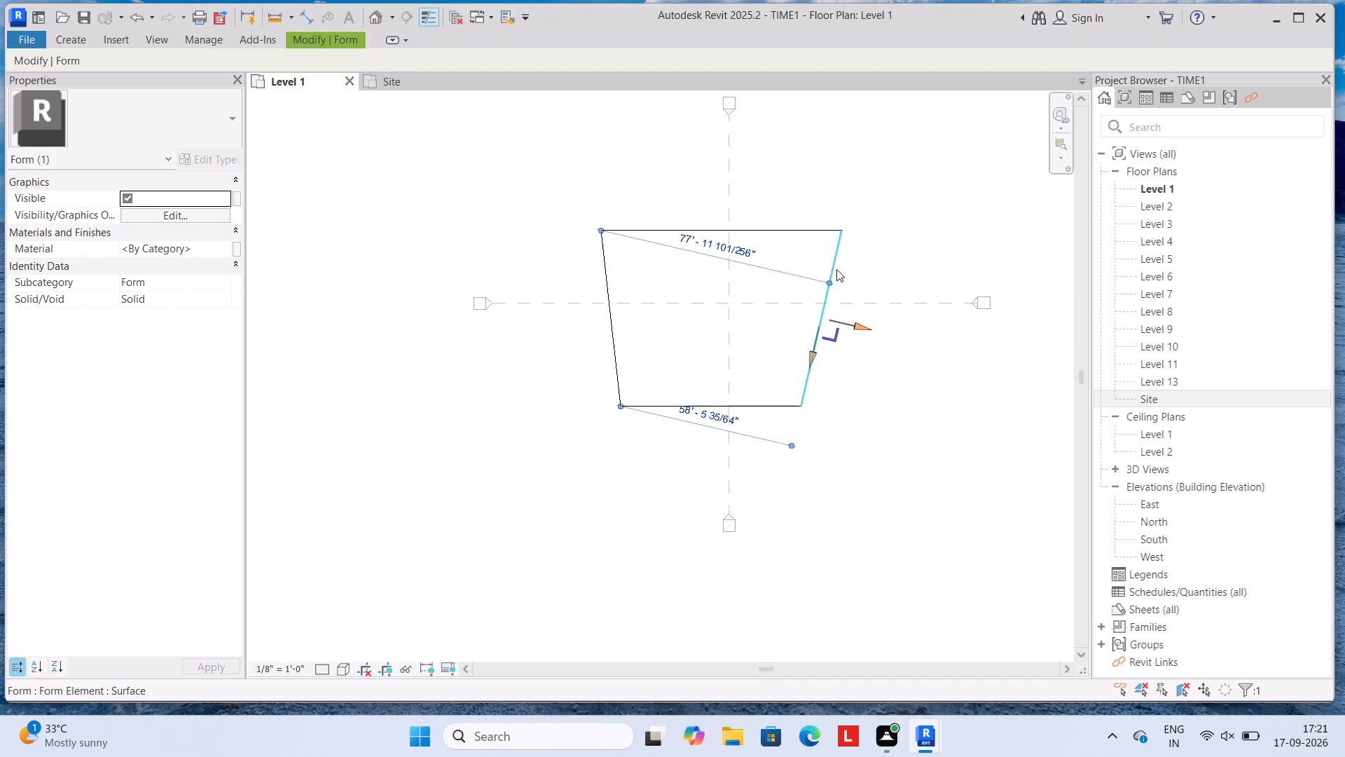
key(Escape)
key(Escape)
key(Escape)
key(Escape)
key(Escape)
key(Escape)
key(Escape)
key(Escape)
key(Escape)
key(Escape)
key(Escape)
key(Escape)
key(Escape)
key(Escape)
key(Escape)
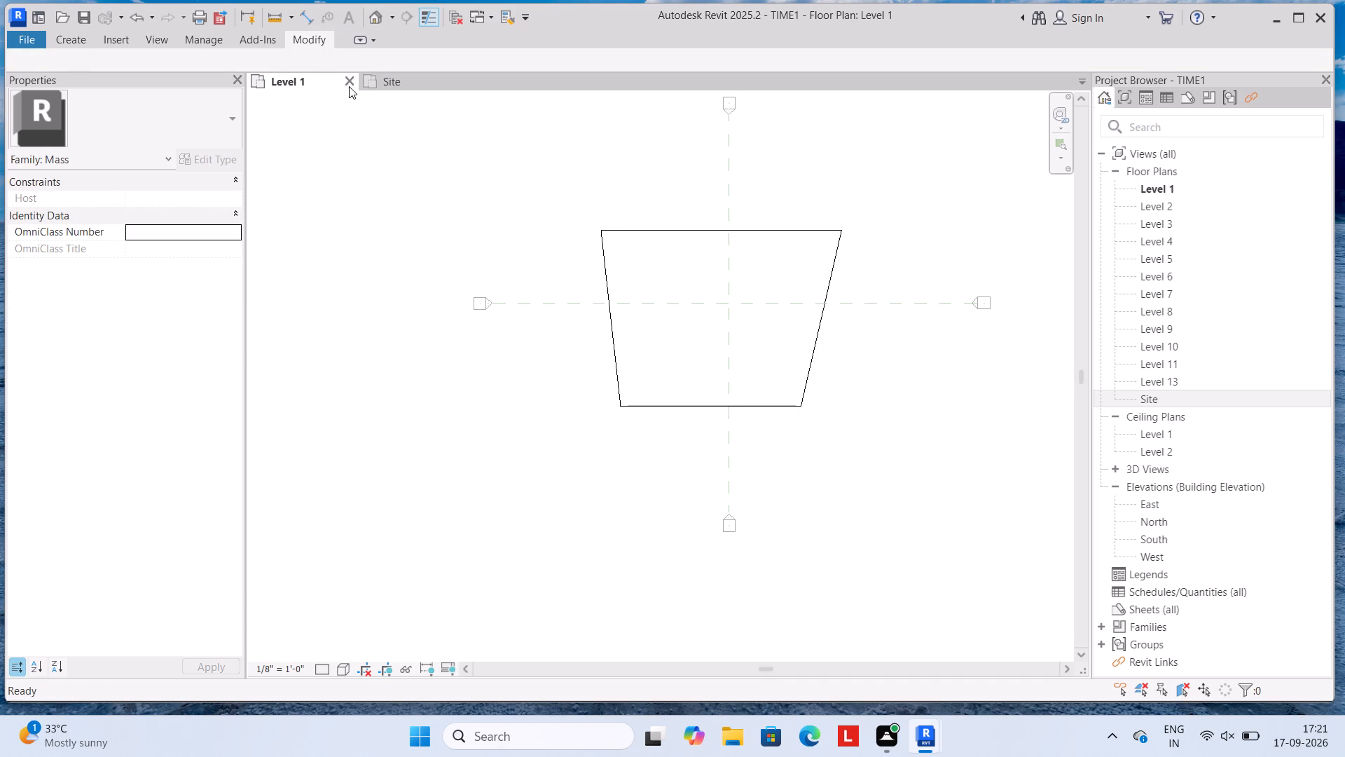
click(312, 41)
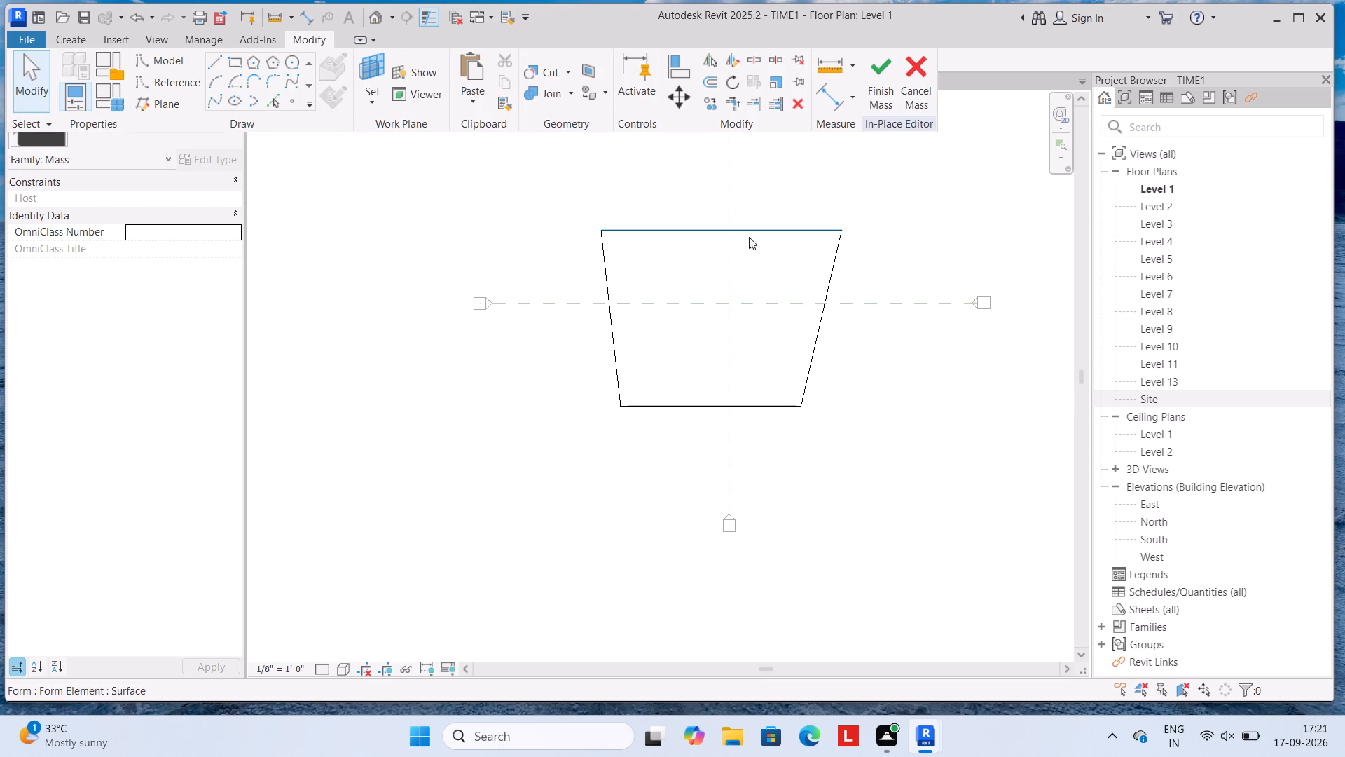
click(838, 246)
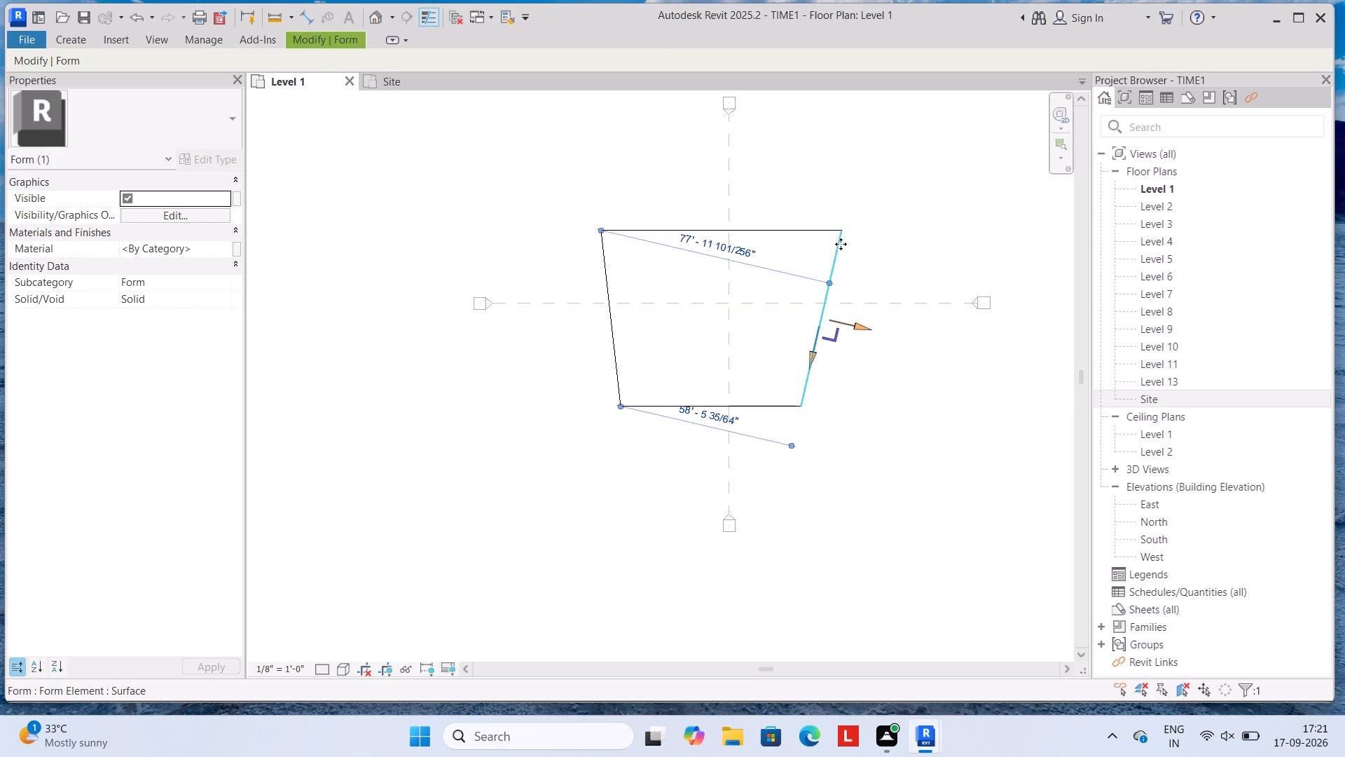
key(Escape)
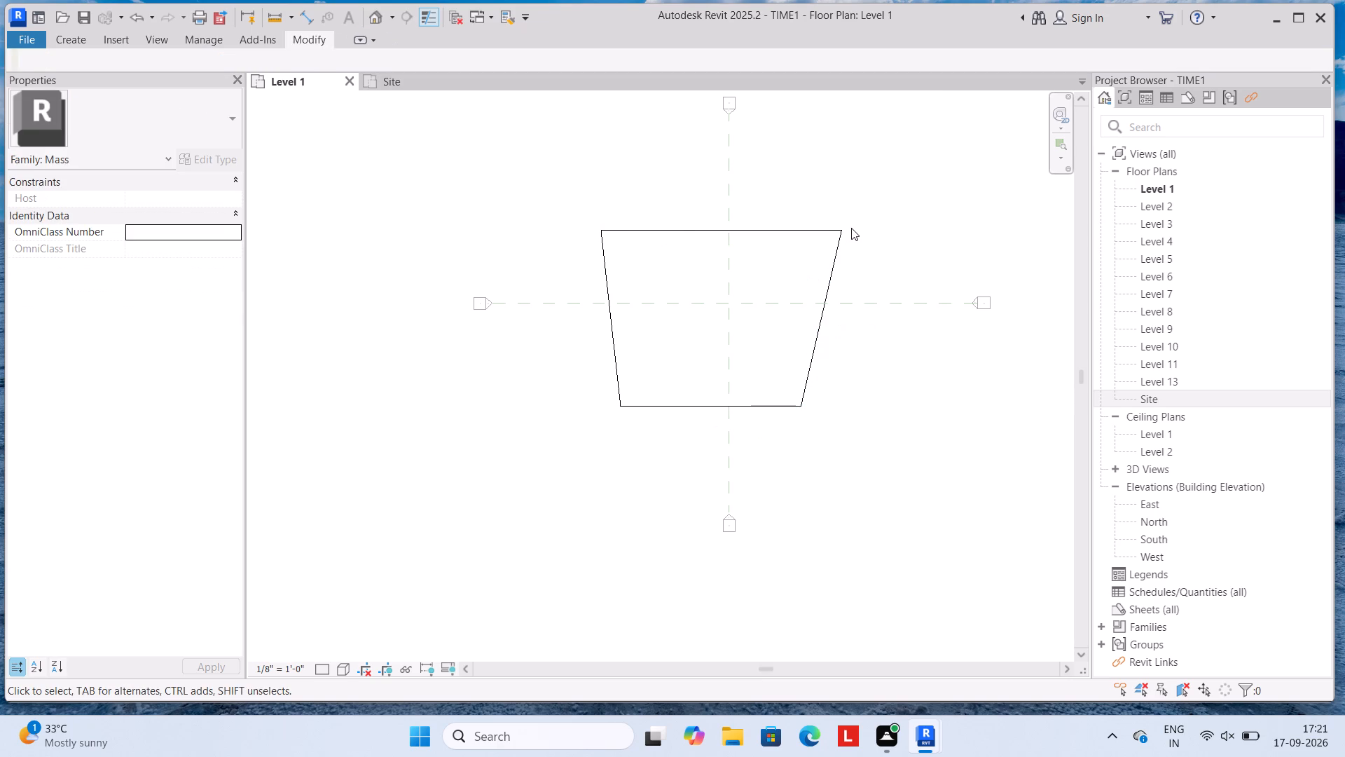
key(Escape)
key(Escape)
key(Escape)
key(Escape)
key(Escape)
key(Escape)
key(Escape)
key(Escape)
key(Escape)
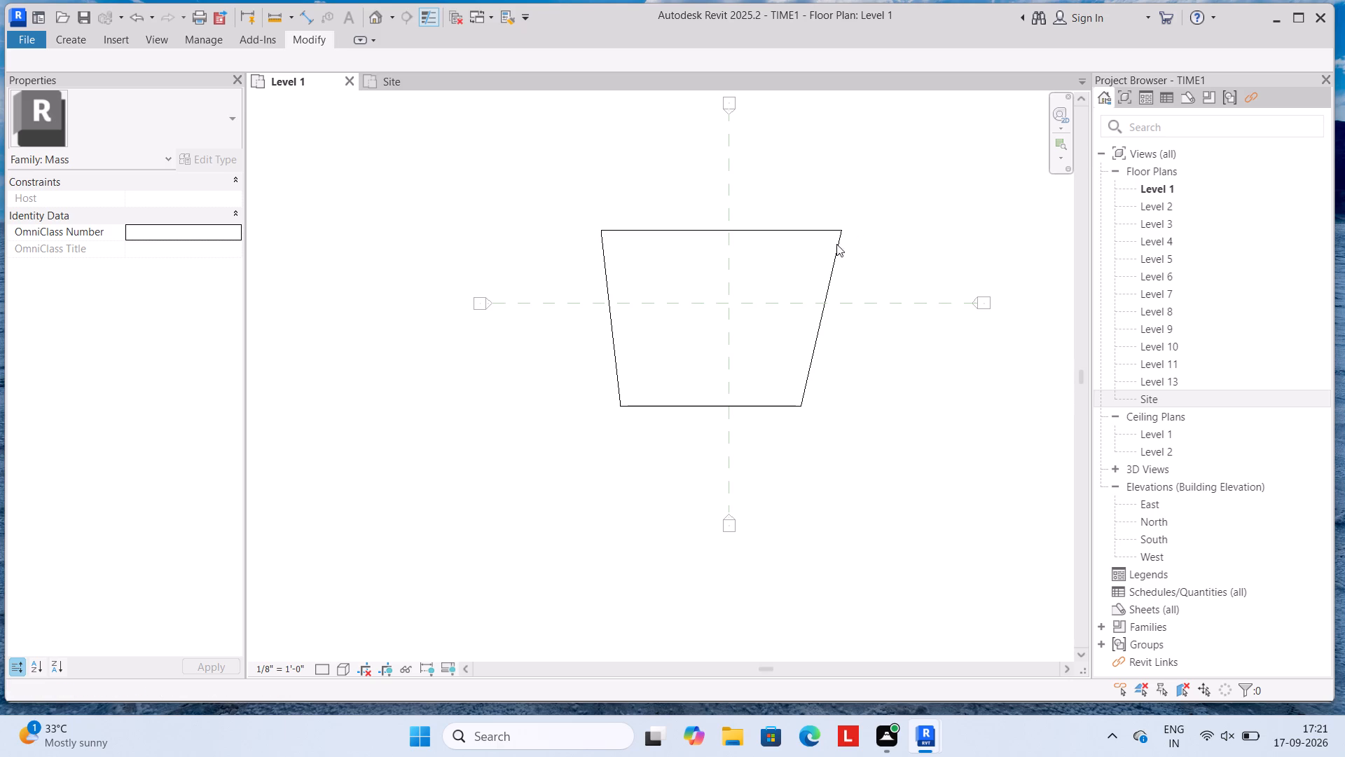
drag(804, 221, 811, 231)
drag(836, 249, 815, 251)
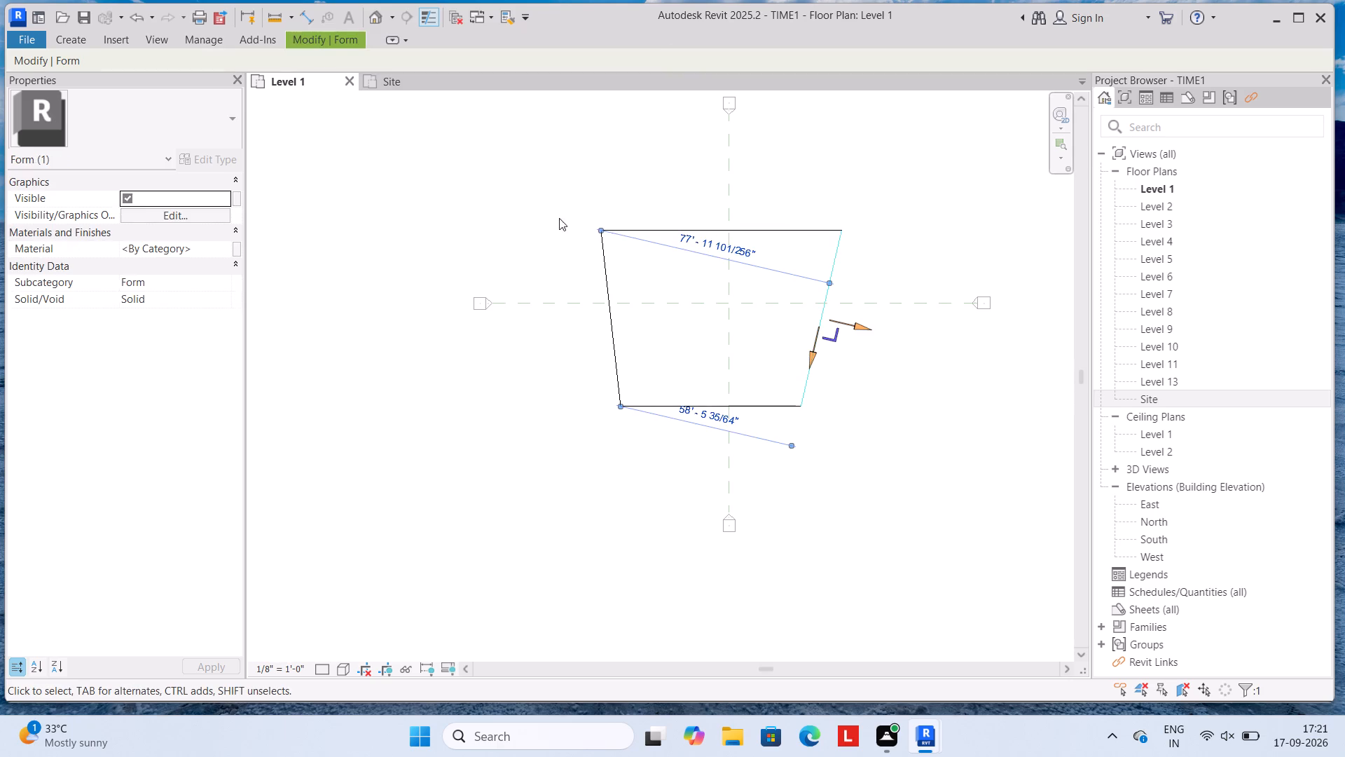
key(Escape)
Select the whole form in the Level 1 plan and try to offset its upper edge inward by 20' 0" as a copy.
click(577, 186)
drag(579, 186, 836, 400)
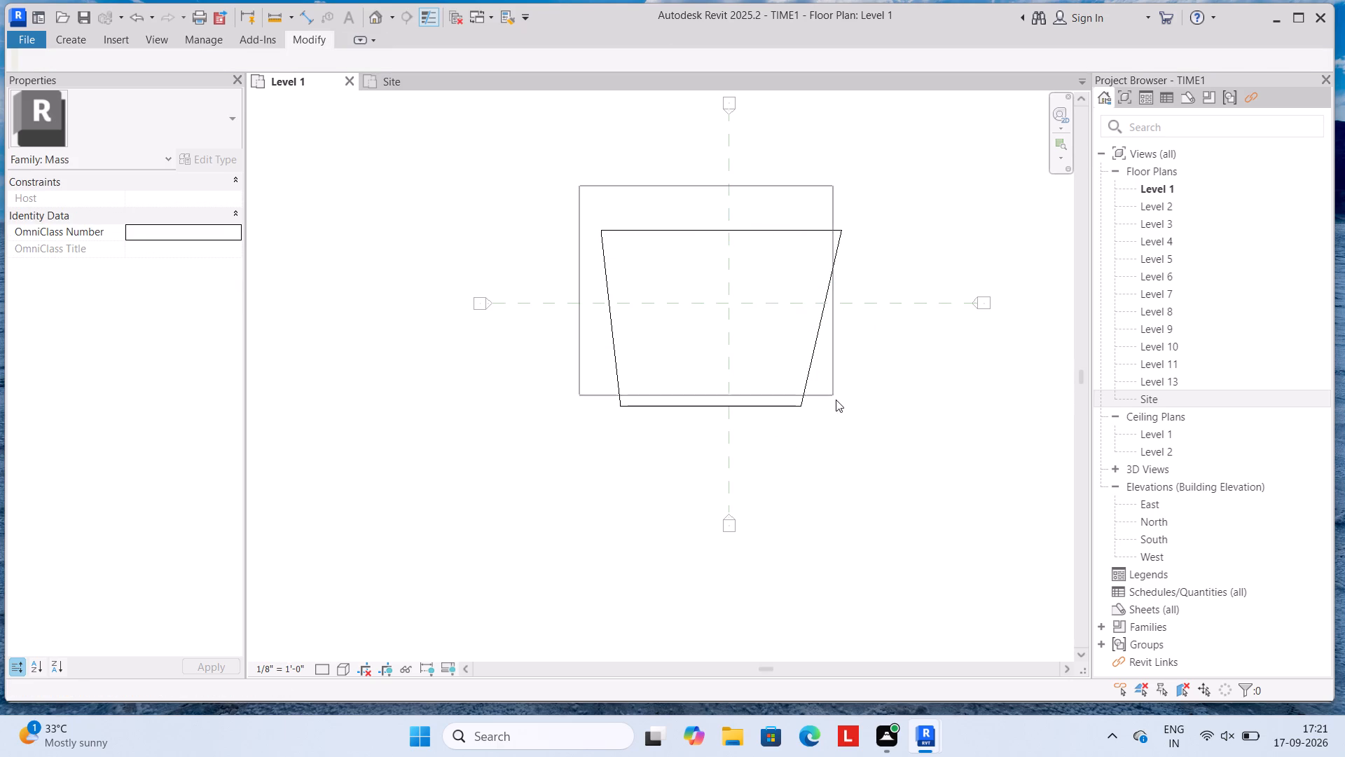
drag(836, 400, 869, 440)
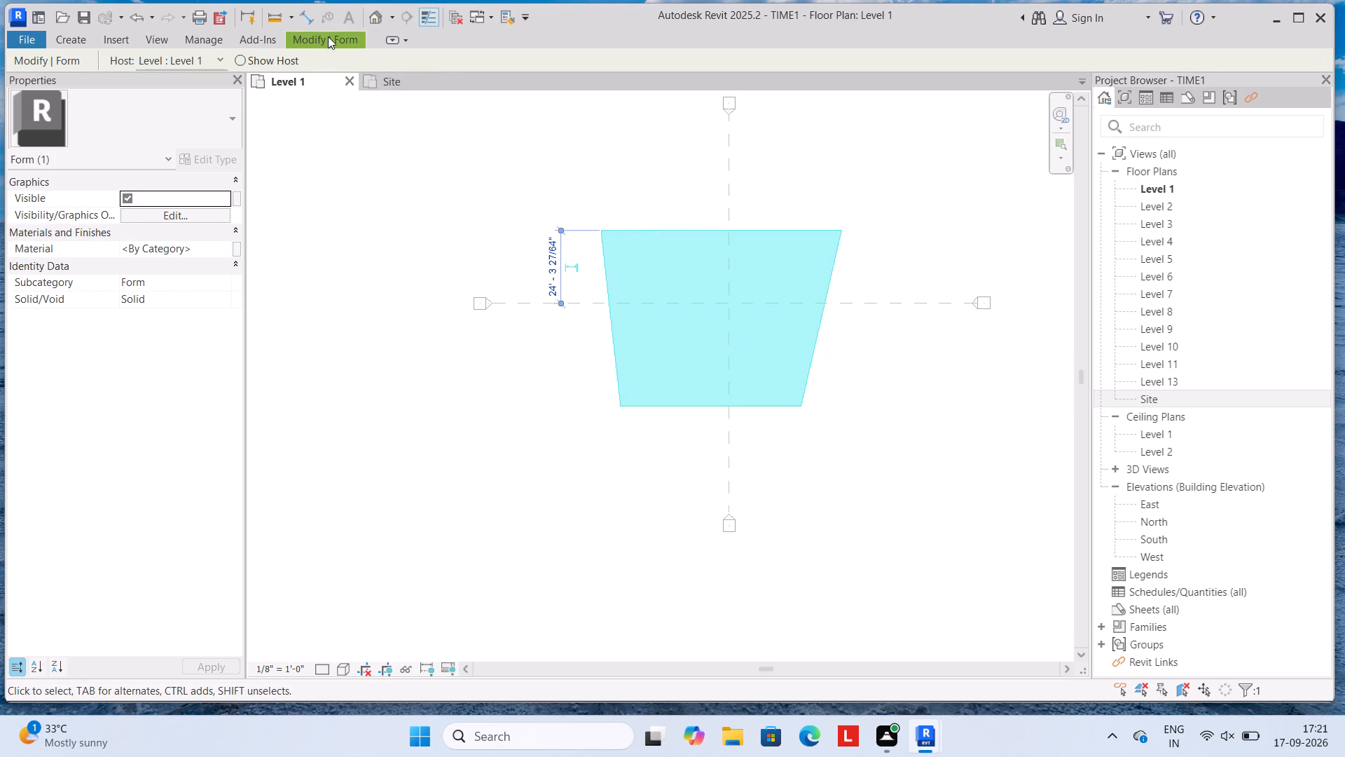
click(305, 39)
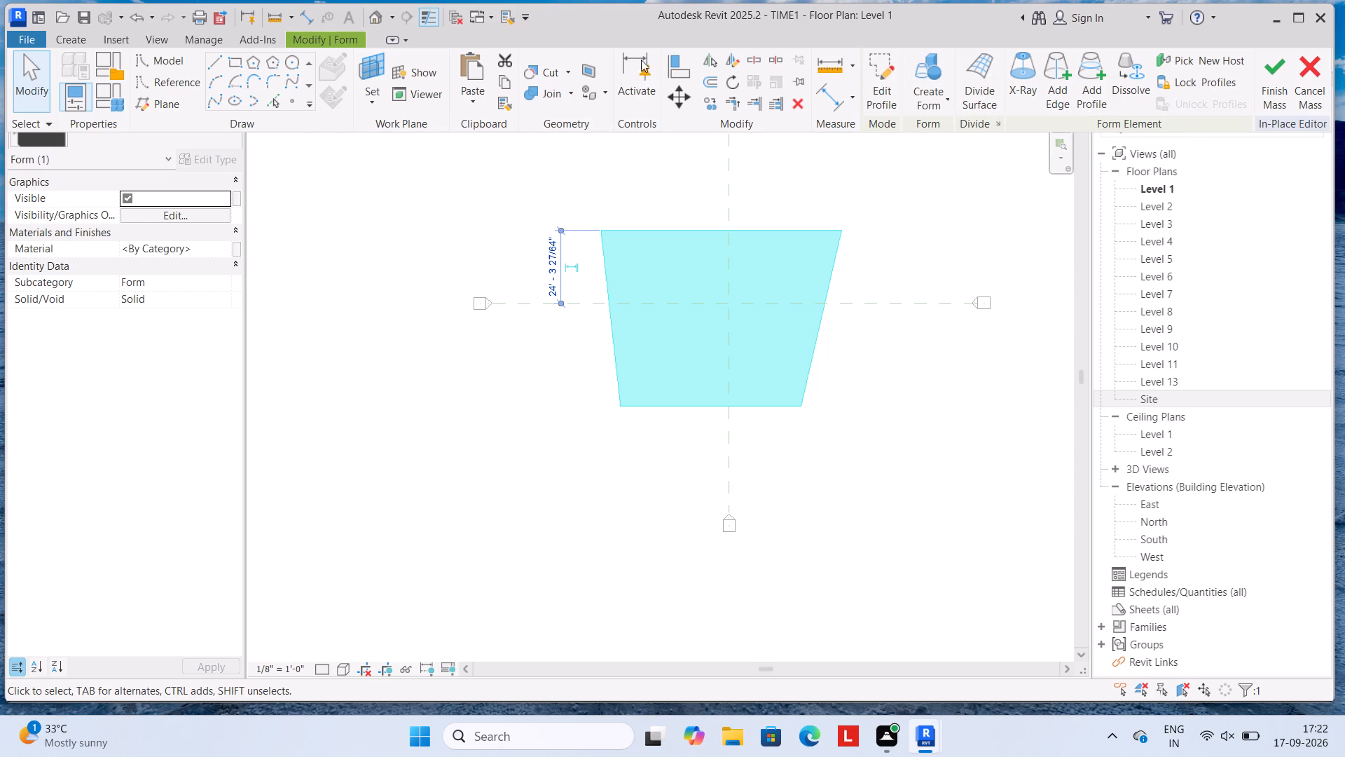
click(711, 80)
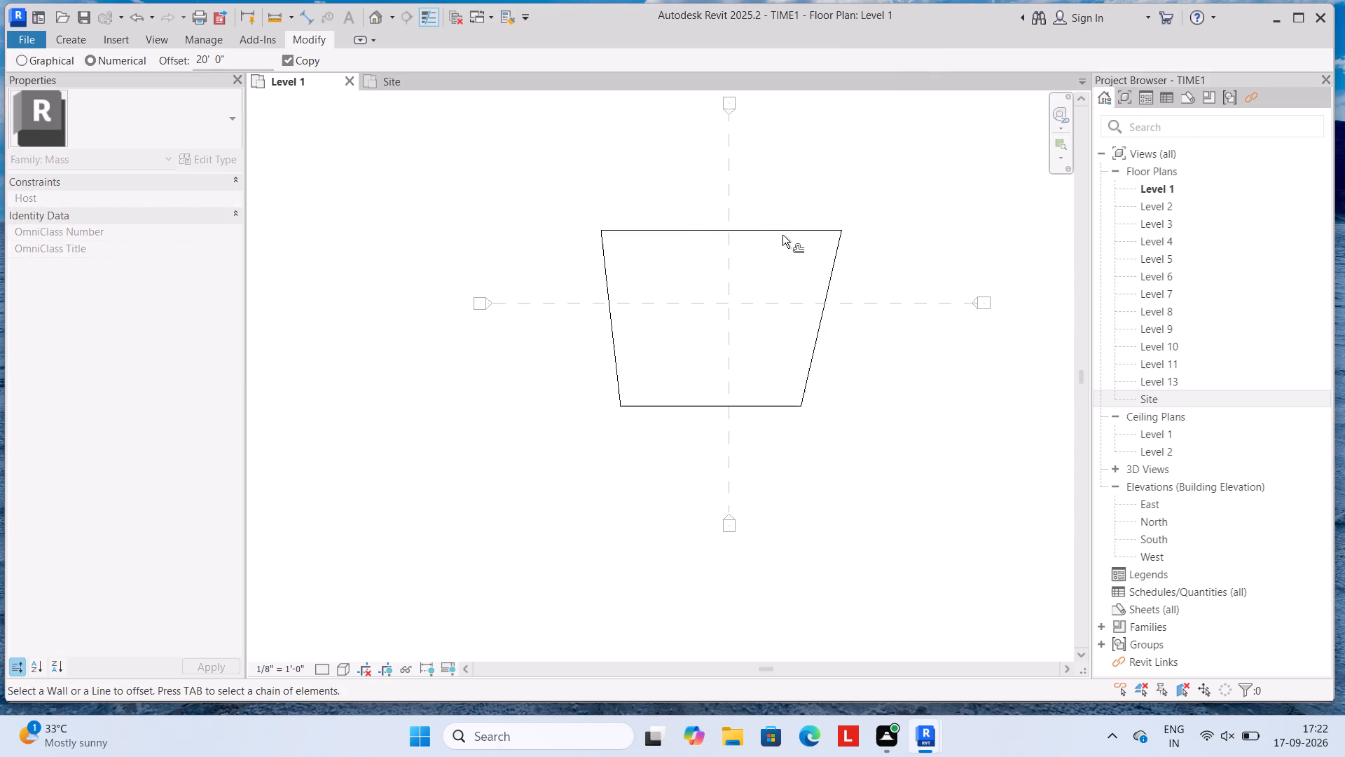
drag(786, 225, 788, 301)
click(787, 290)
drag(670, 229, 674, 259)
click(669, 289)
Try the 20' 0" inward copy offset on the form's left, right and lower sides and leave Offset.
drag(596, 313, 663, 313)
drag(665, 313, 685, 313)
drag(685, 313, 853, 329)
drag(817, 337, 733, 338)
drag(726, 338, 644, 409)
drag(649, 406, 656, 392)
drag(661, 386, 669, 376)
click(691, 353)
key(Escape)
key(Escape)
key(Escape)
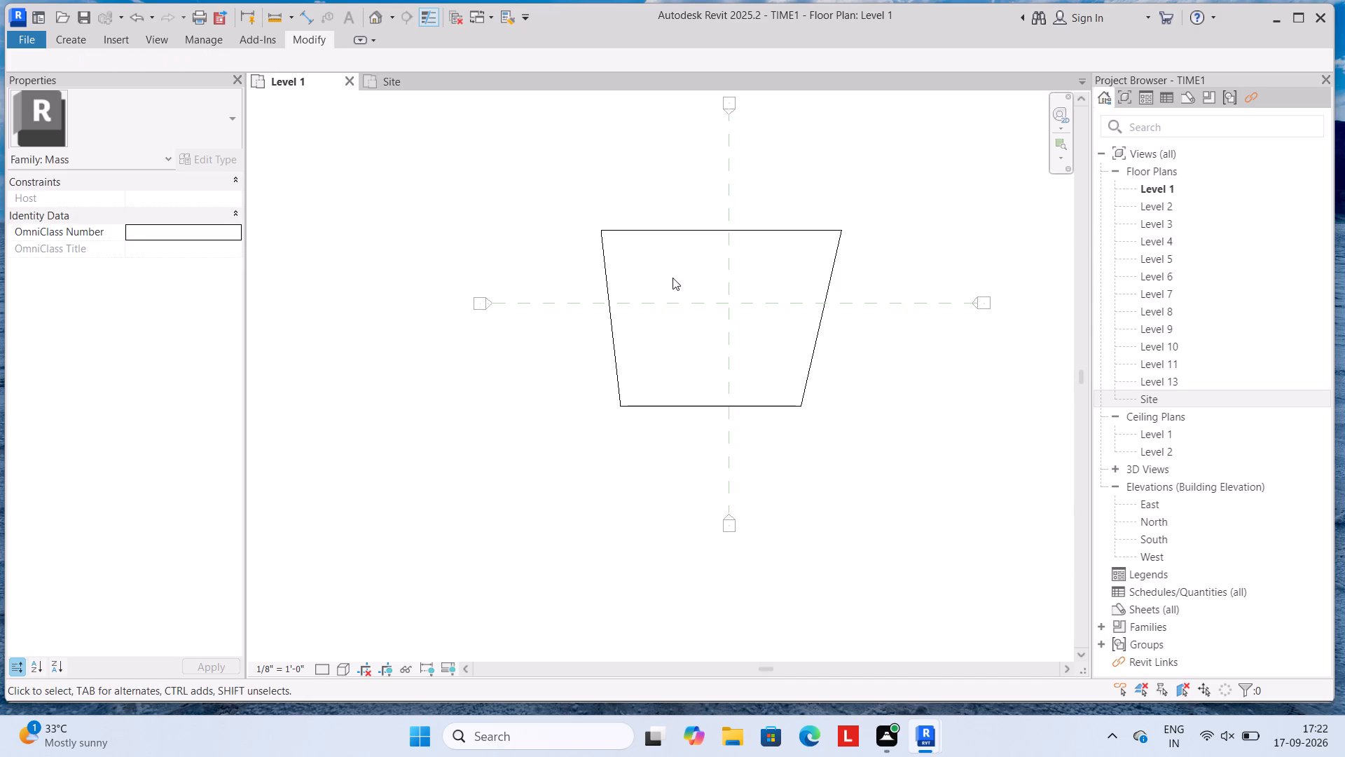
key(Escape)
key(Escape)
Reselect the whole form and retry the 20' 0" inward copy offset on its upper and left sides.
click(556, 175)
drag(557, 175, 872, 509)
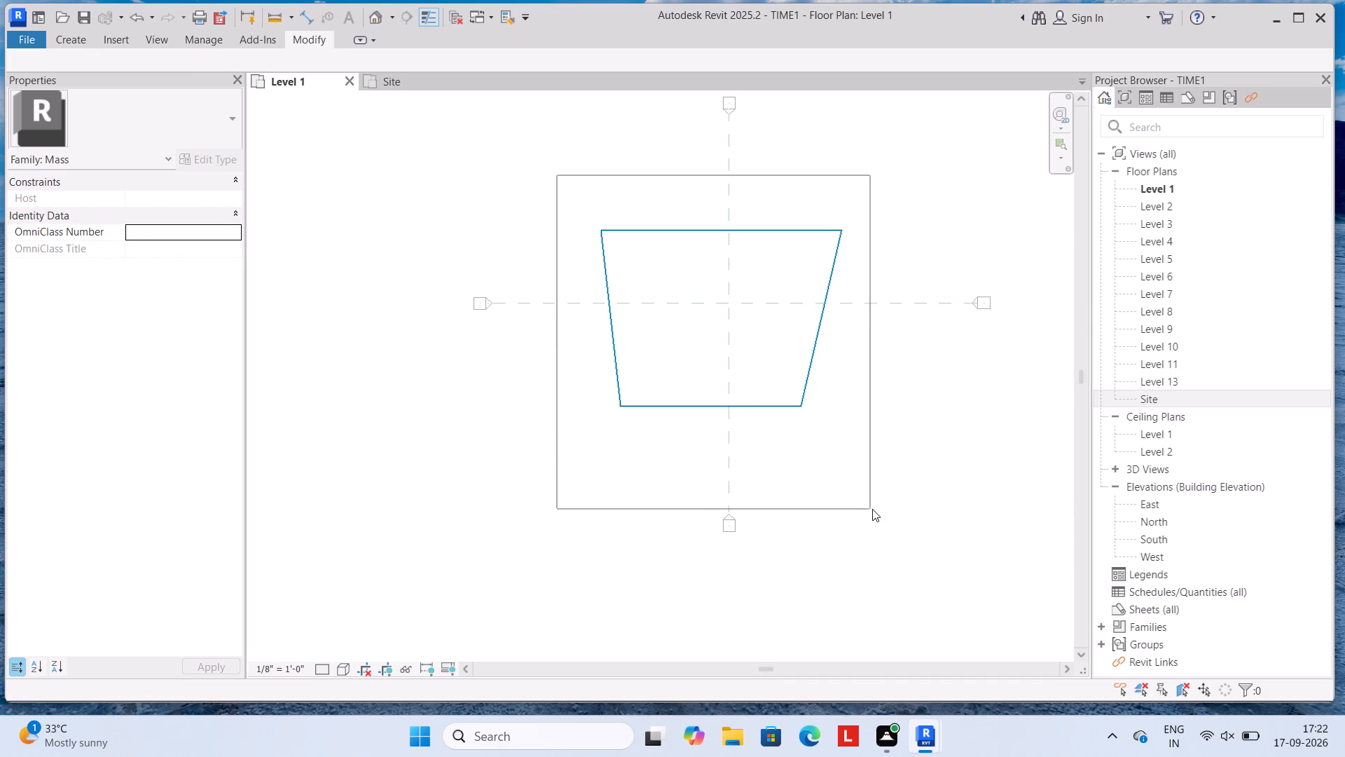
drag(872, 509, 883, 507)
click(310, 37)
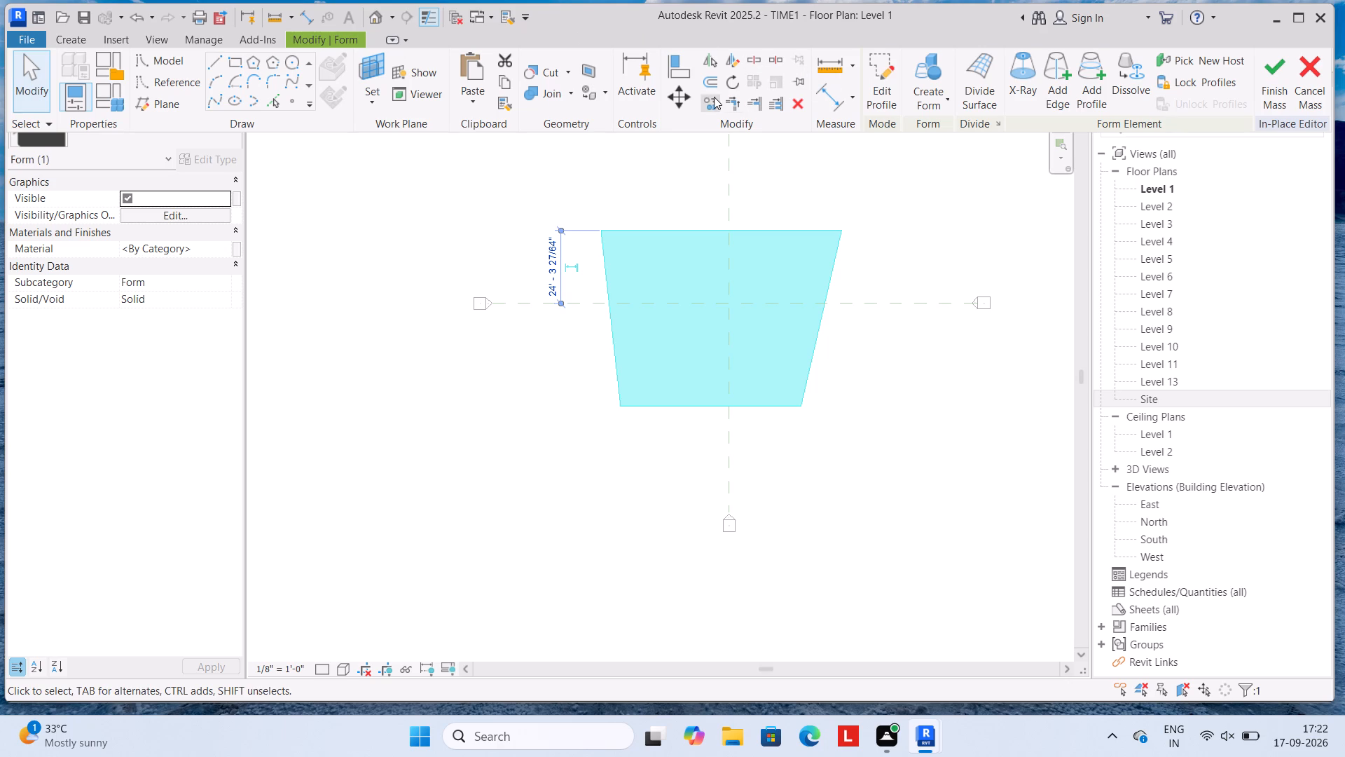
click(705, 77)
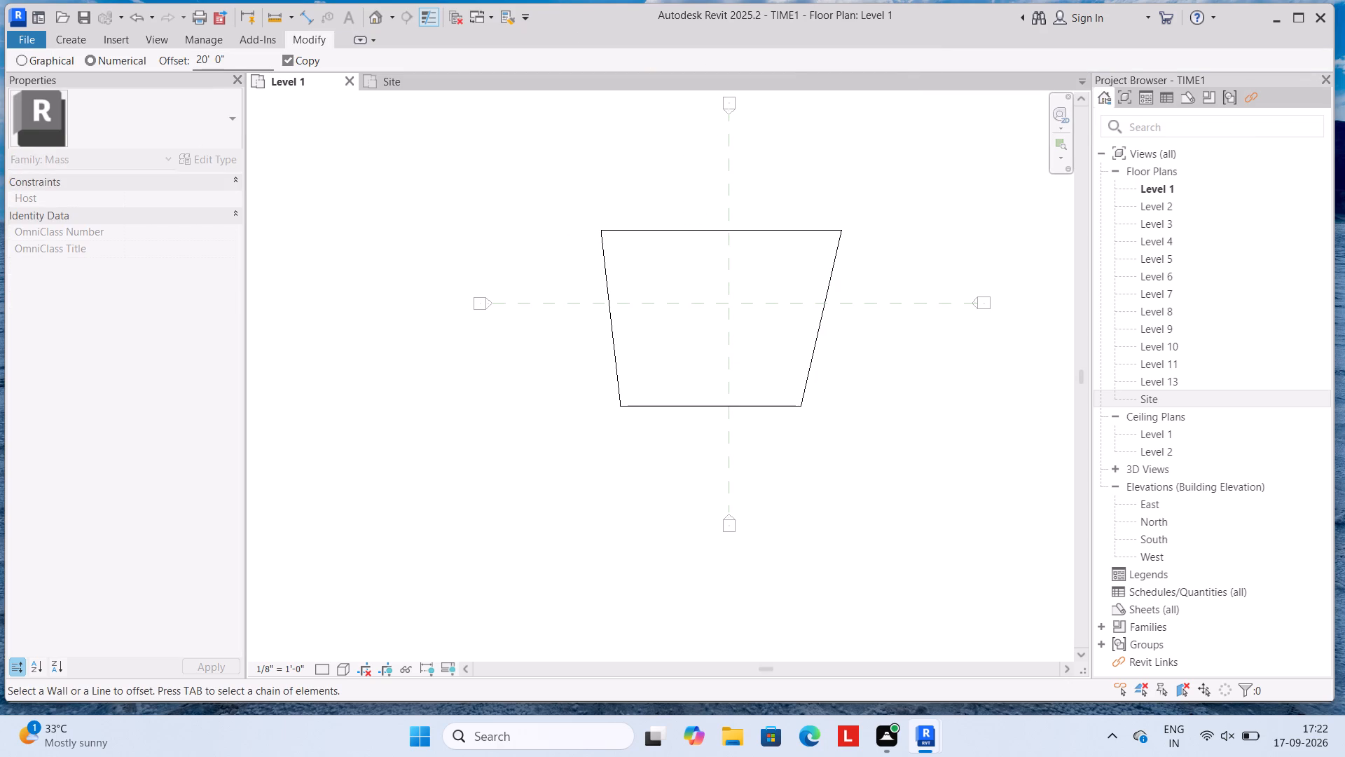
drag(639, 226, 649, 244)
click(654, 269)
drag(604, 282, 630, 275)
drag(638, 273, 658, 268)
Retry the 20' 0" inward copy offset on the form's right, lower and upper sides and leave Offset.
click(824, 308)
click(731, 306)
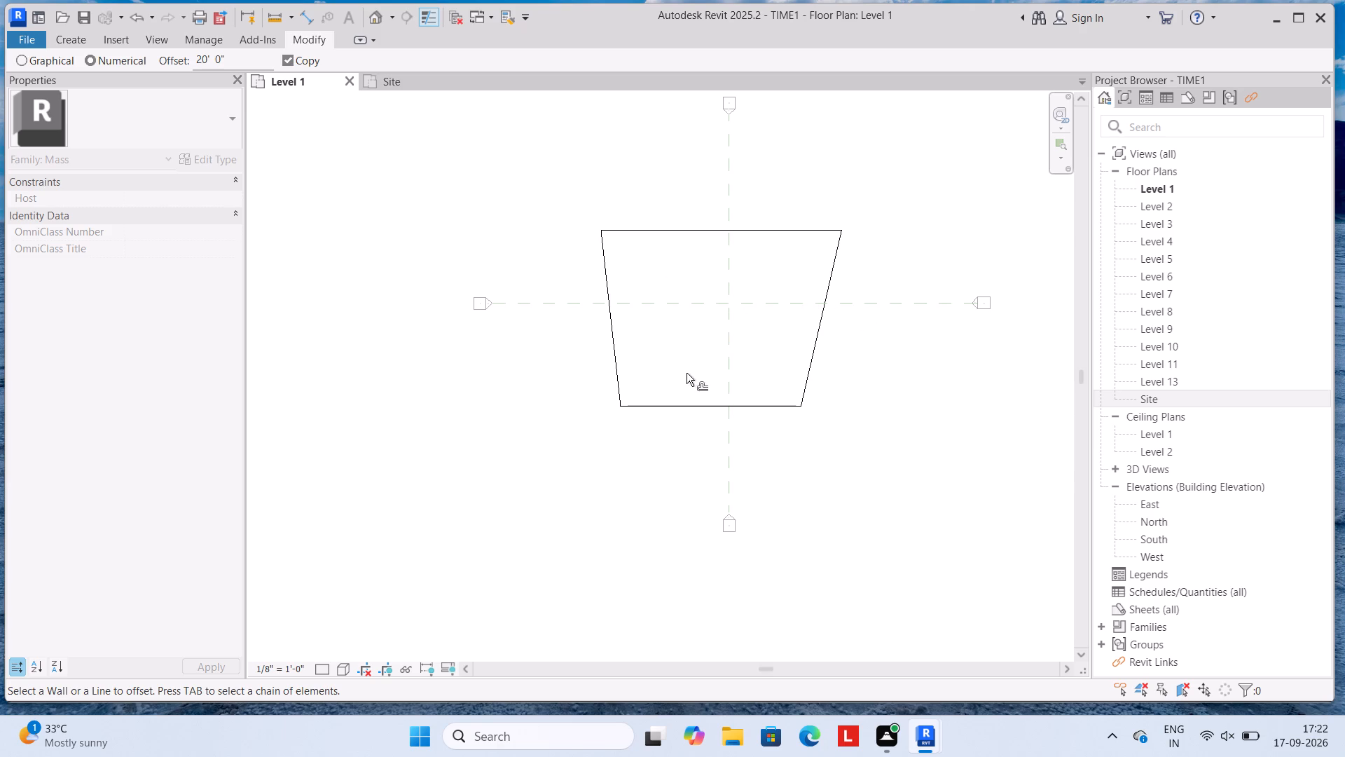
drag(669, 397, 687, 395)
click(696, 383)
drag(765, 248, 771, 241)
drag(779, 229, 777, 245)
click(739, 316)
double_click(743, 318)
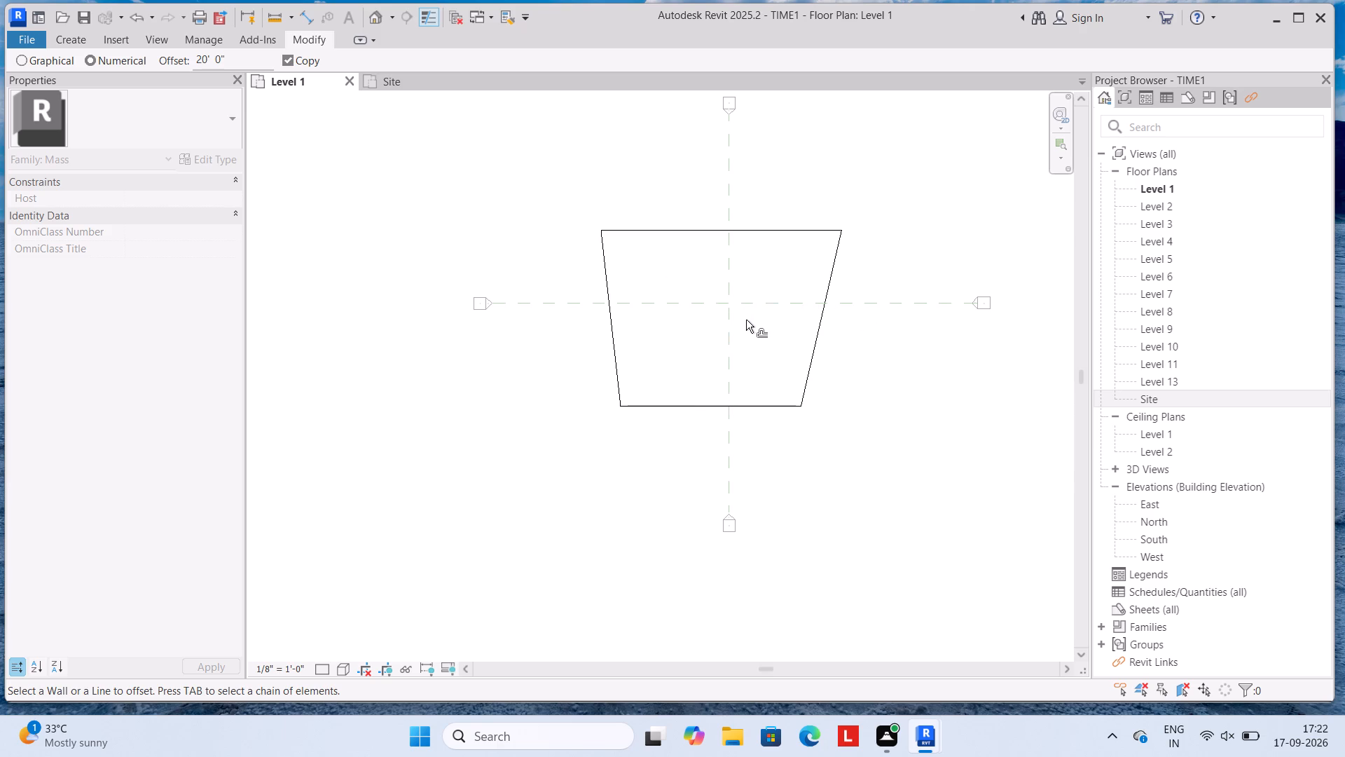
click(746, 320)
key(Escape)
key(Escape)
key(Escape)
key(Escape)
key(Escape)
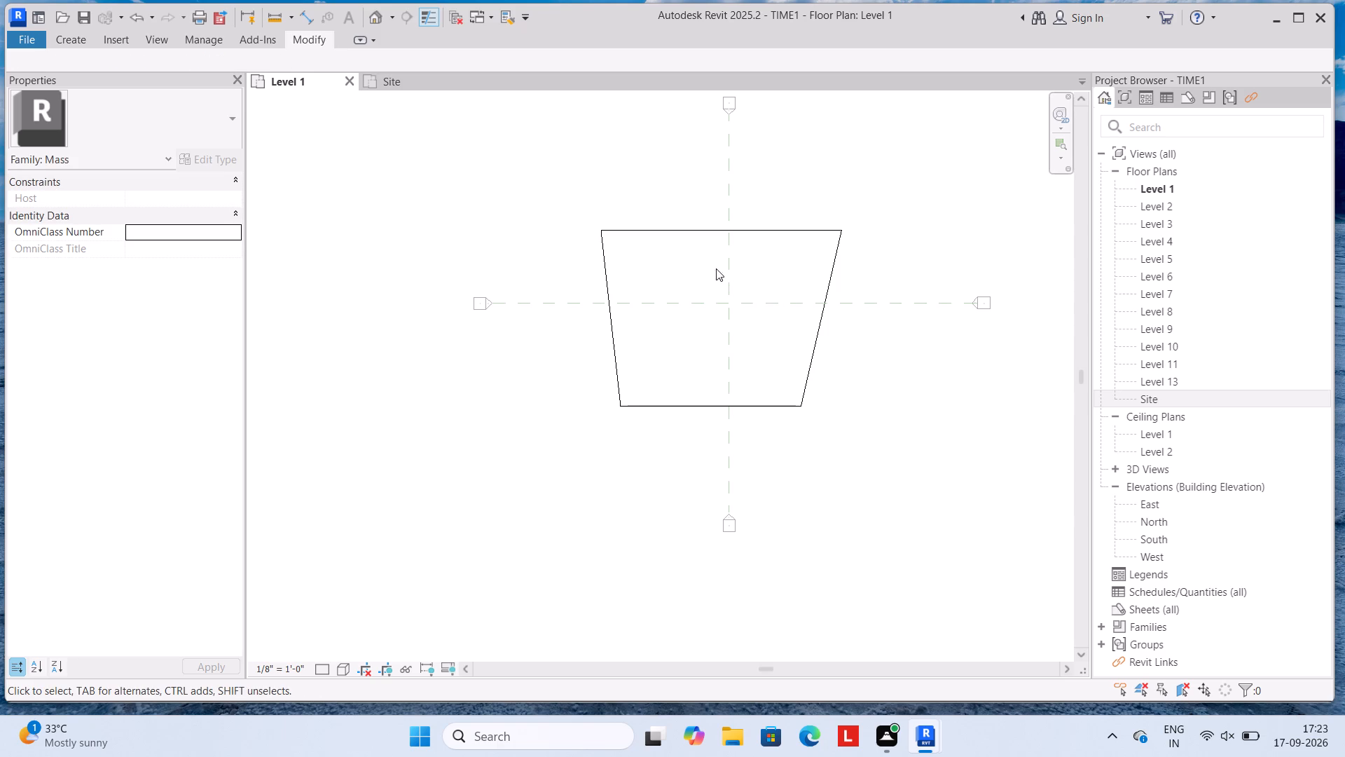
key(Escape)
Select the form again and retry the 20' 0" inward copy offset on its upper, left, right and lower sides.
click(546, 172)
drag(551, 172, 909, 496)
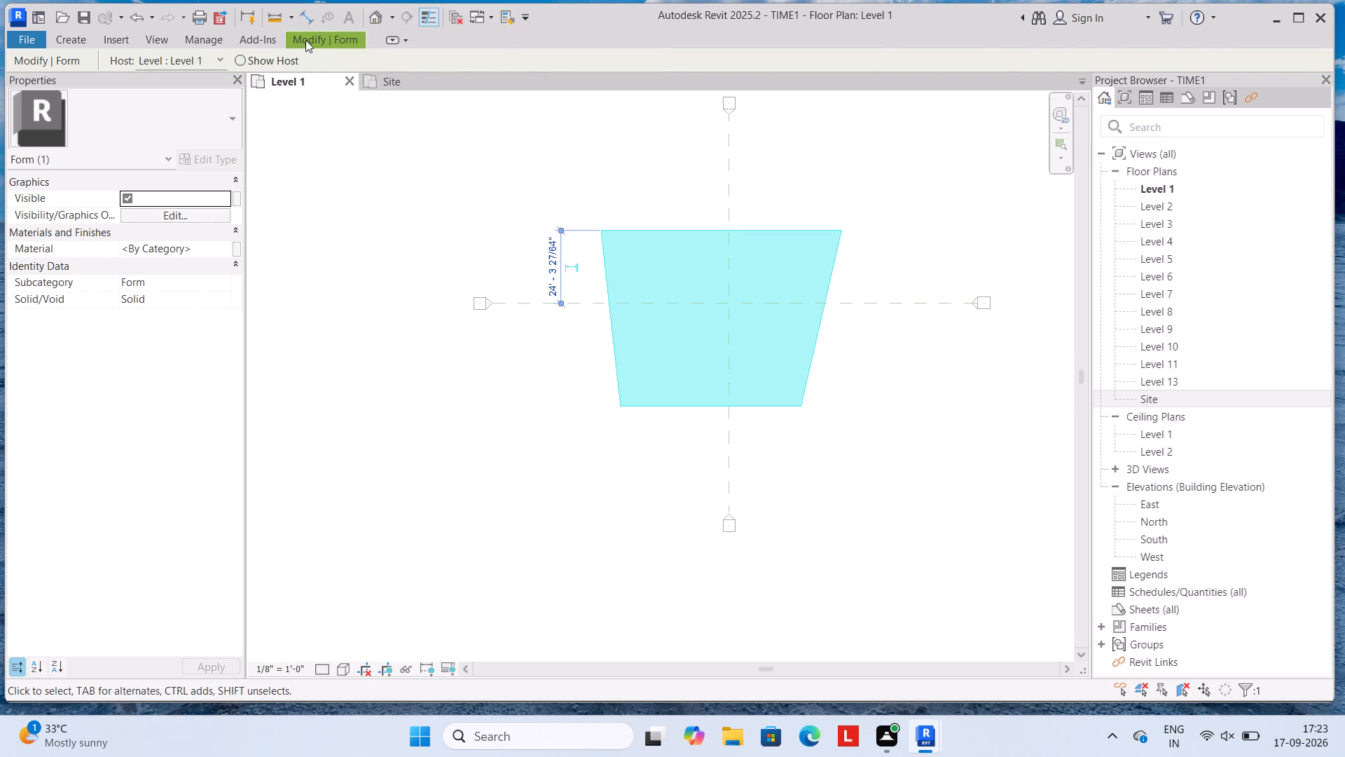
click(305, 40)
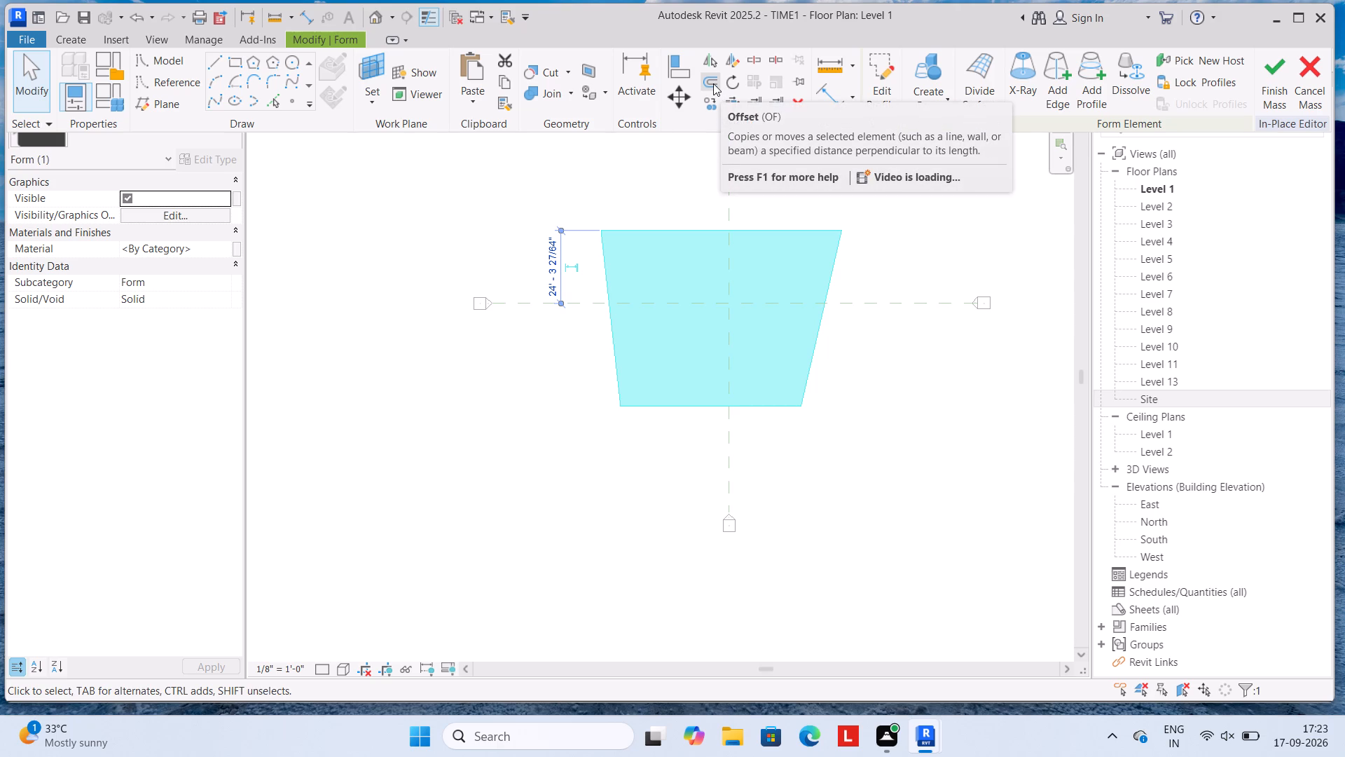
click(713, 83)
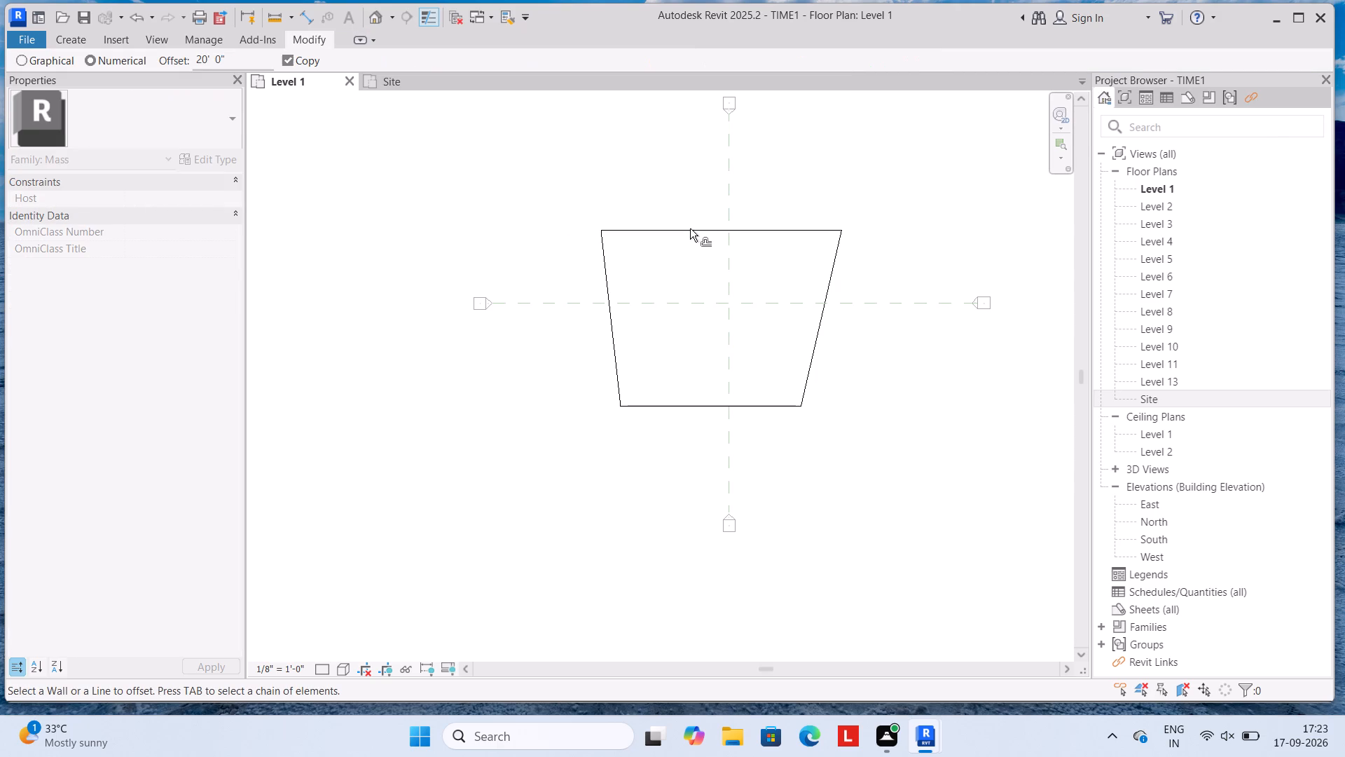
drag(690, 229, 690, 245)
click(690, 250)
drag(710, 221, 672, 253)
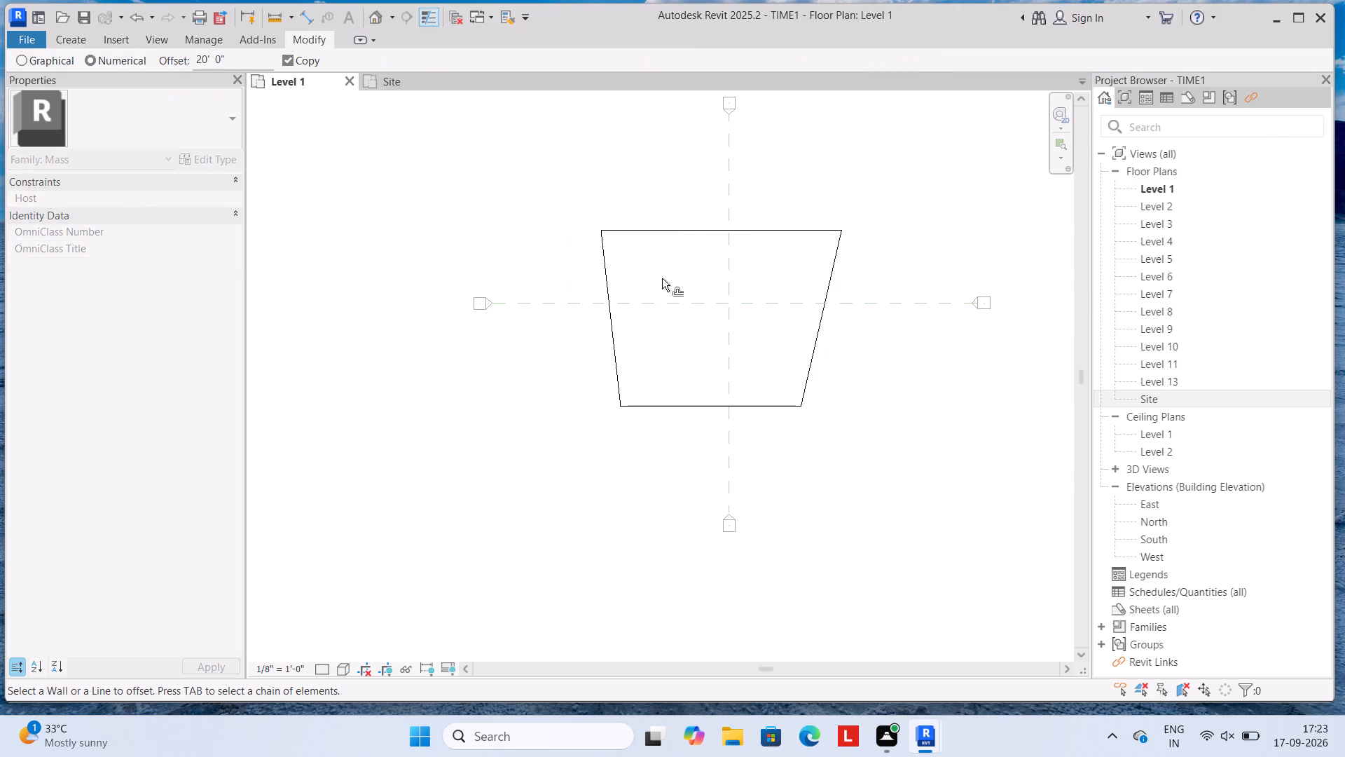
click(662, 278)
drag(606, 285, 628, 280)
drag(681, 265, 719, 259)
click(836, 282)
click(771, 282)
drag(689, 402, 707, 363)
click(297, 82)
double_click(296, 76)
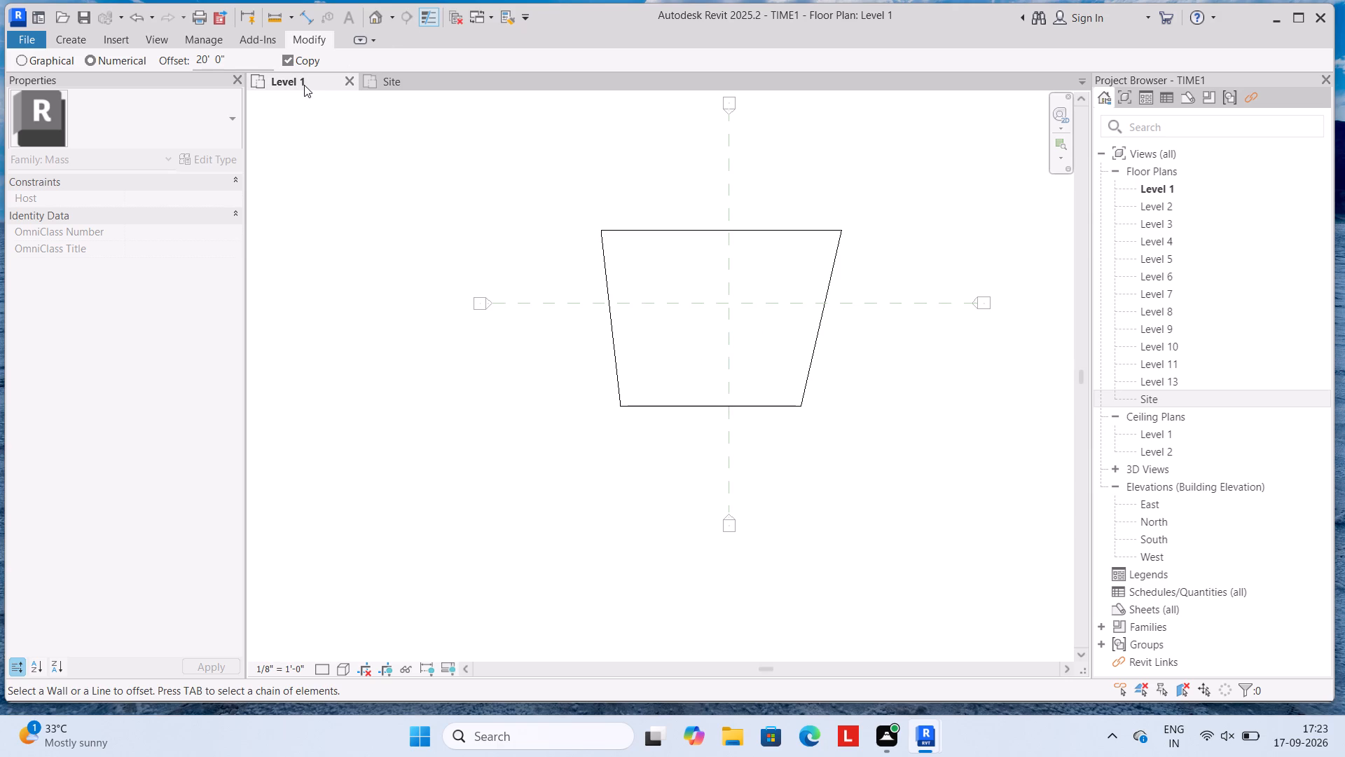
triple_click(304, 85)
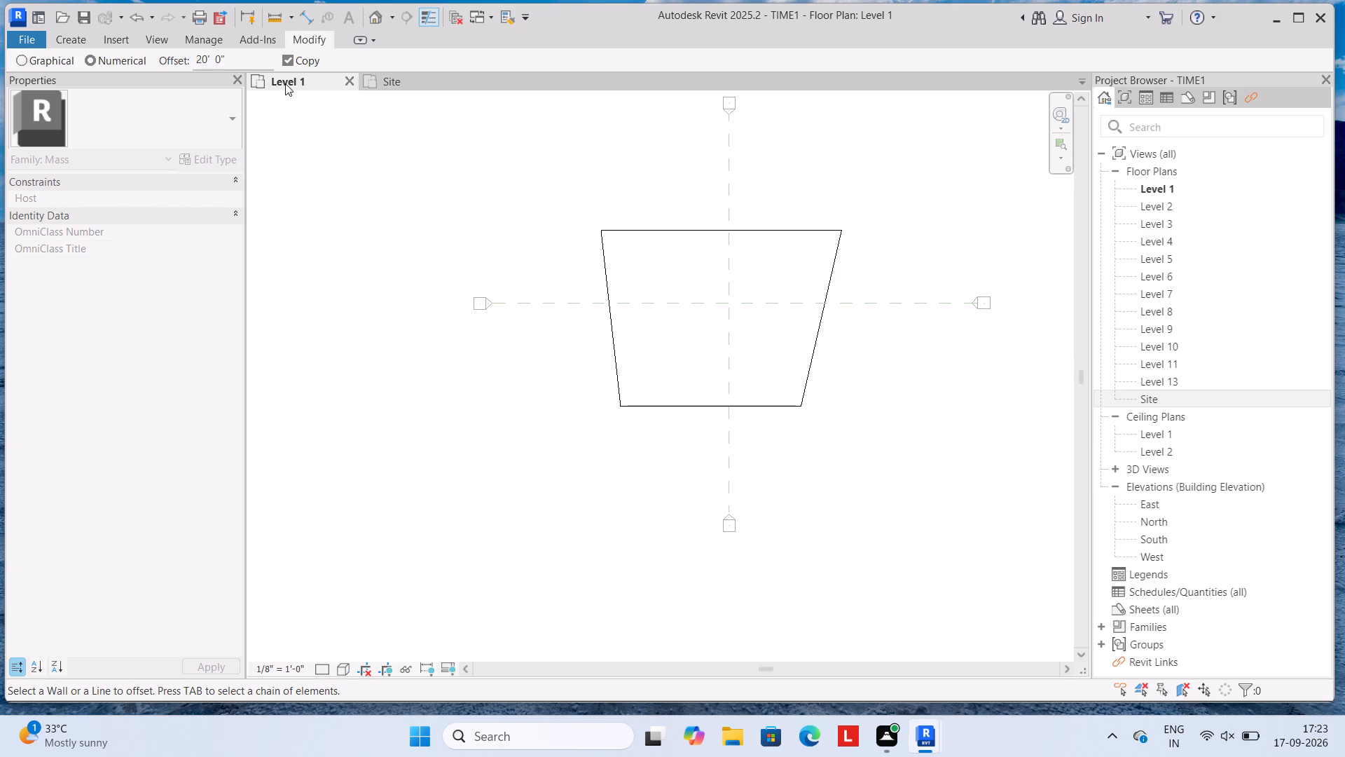
Switch from the Level 1 view to the Site floor plan.
double_click(285, 83)
double_click(405, 84)
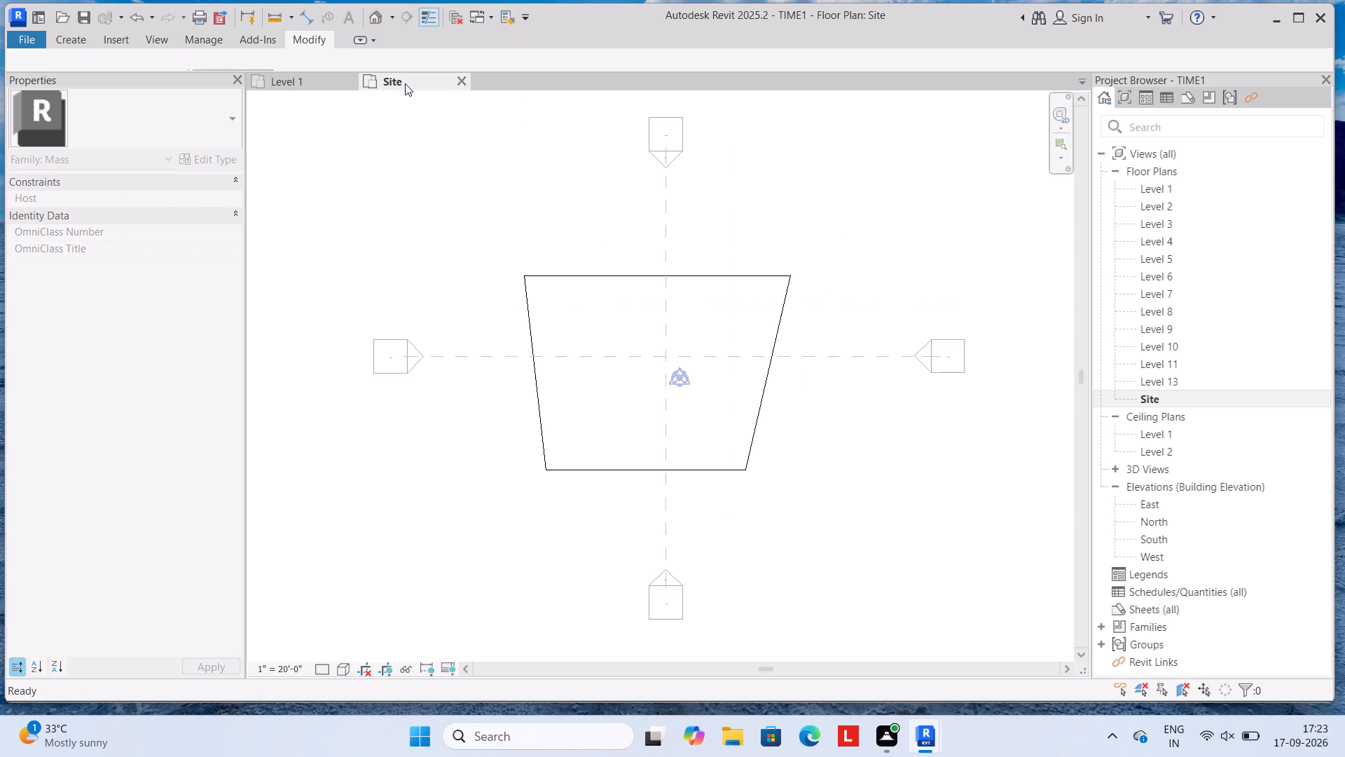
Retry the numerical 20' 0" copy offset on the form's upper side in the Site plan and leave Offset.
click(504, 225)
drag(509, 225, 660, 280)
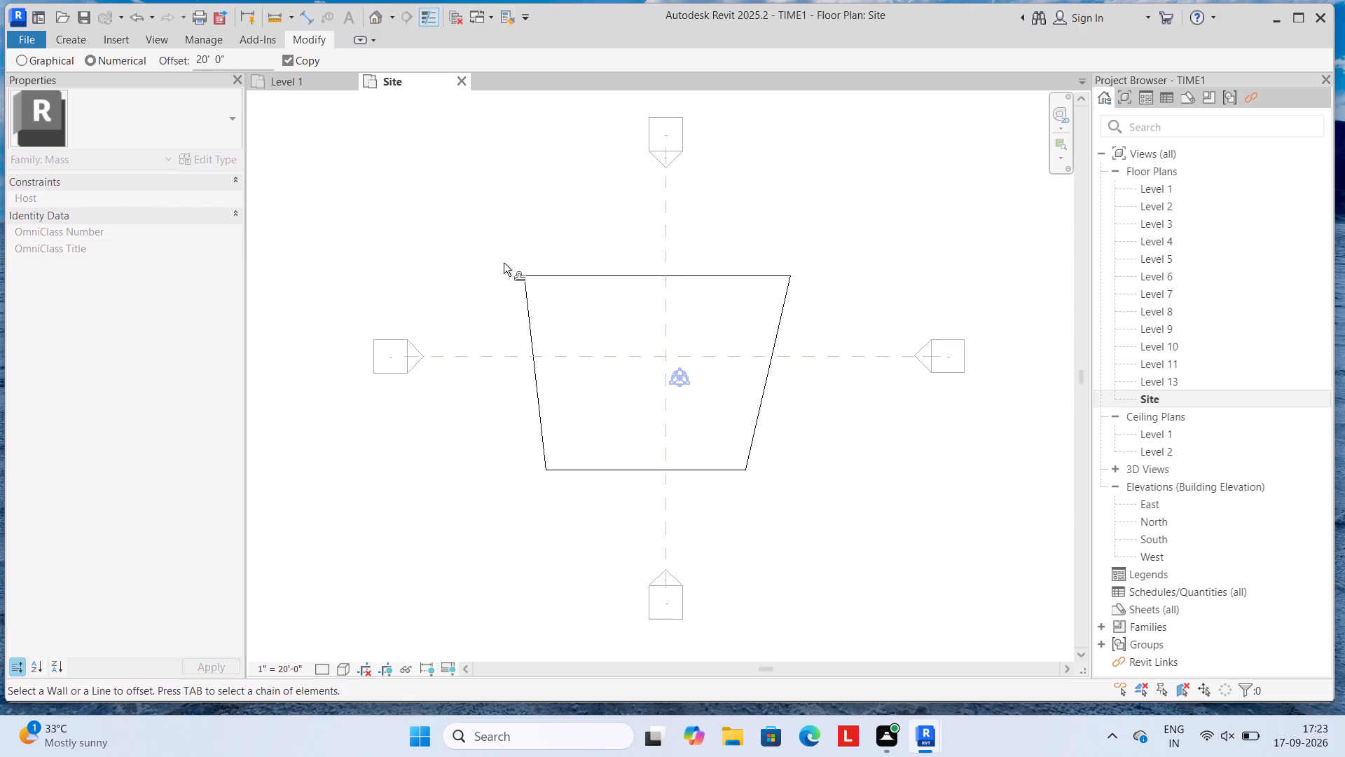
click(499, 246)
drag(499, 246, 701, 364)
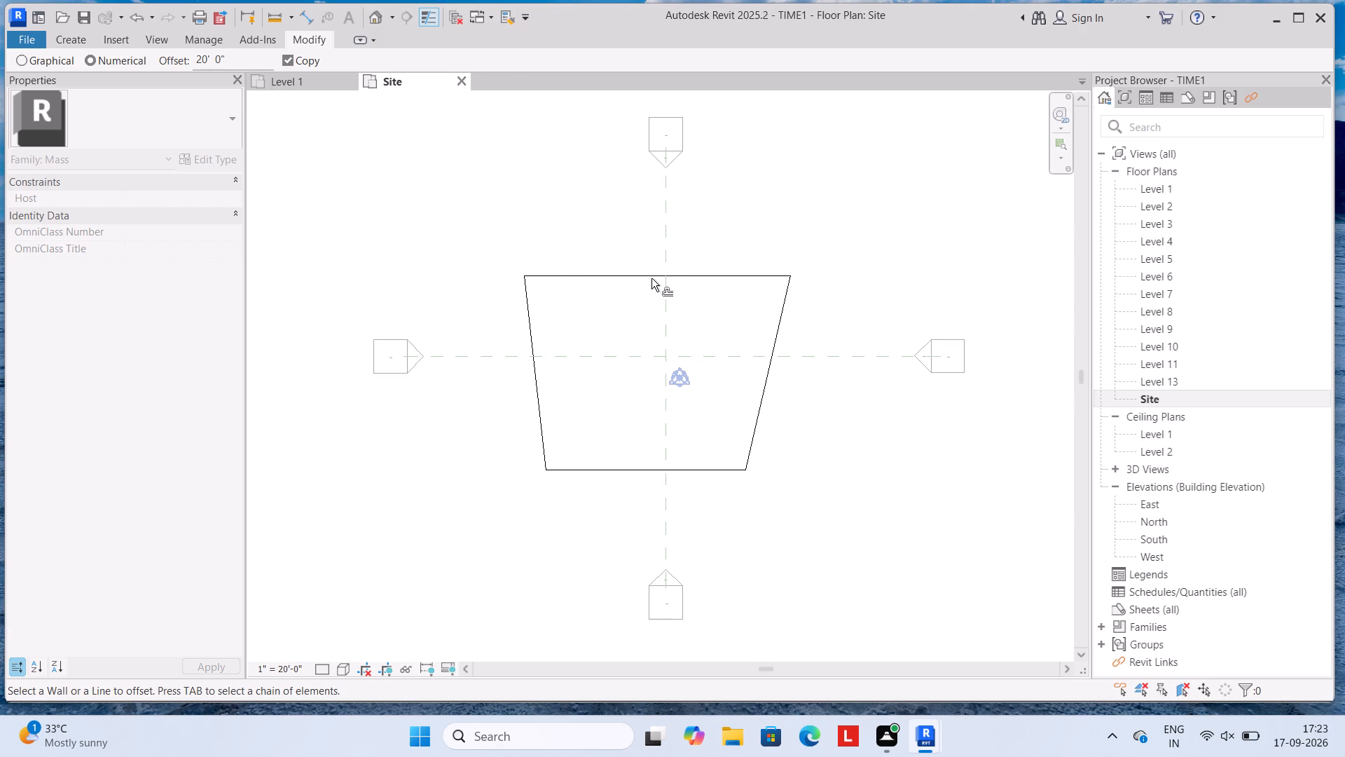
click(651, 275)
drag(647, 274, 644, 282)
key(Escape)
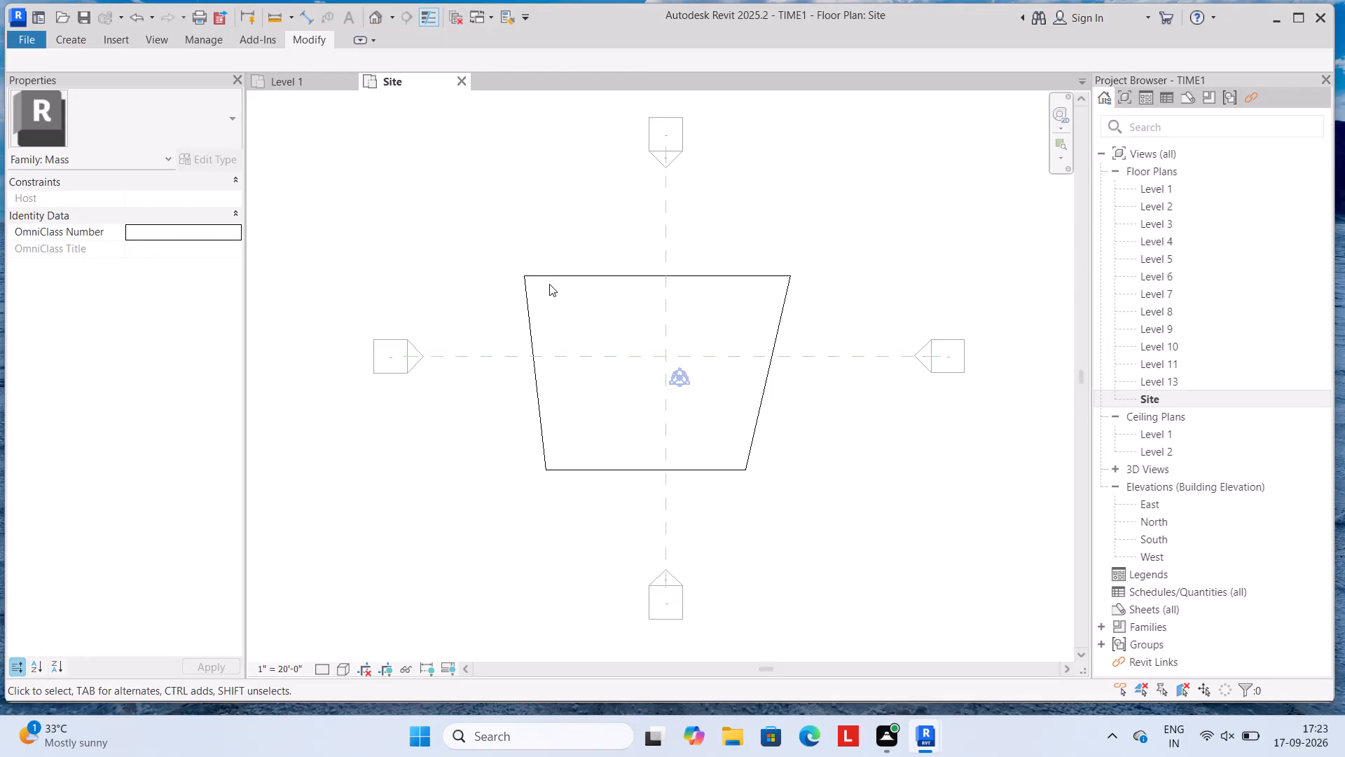
Check the selection of the whole form and its upper edge, and finish the in-place mass.
click(495, 252)
drag(495, 252, 852, 564)
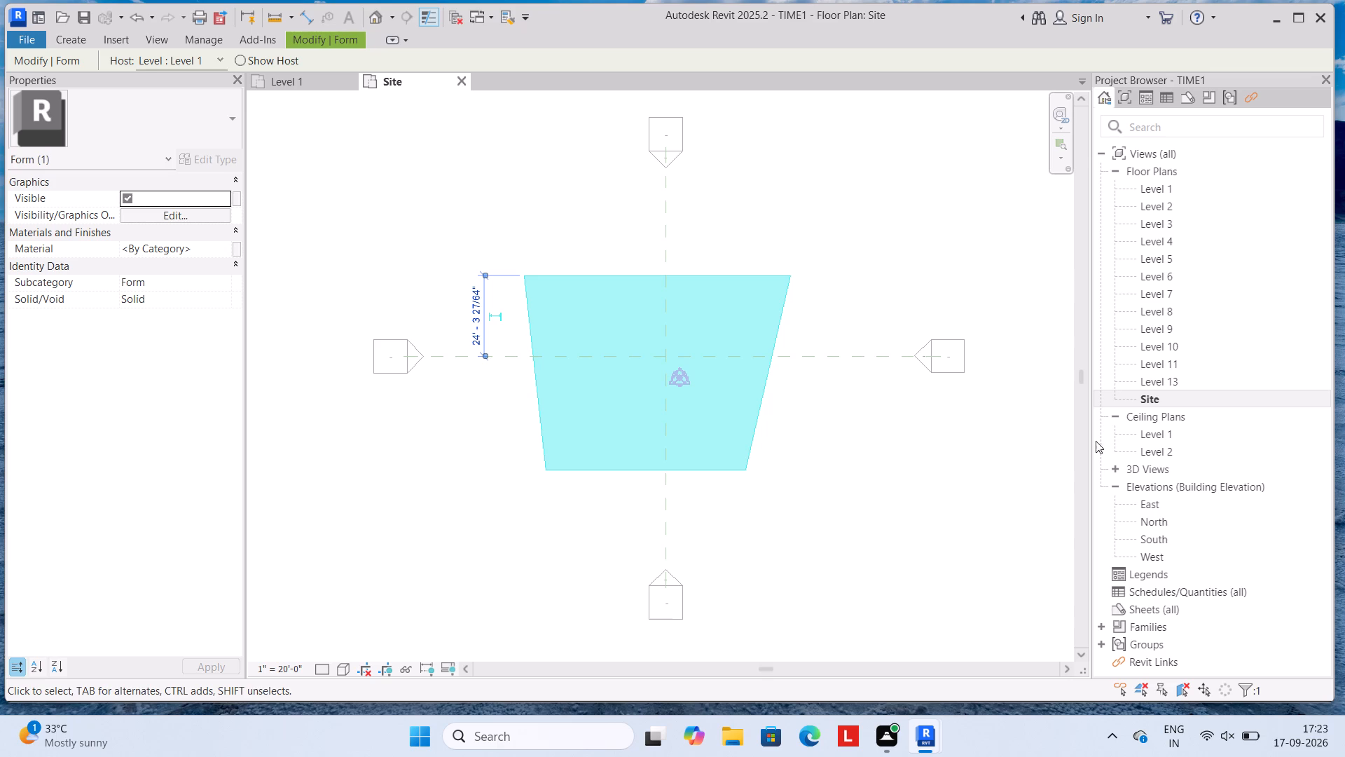
click(951, 178)
scroll(783, 259, up, 3)
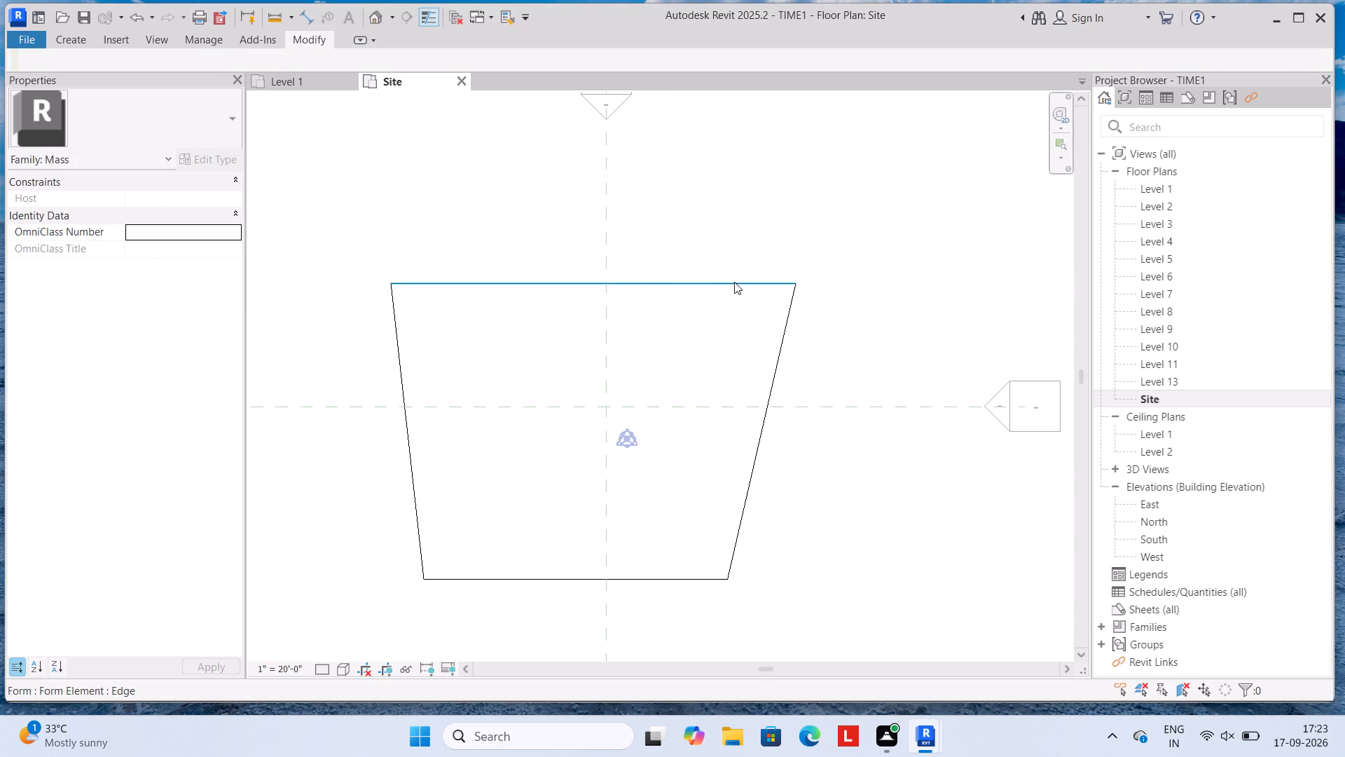
click(734, 282)
scroll(500, 240, down, 2)
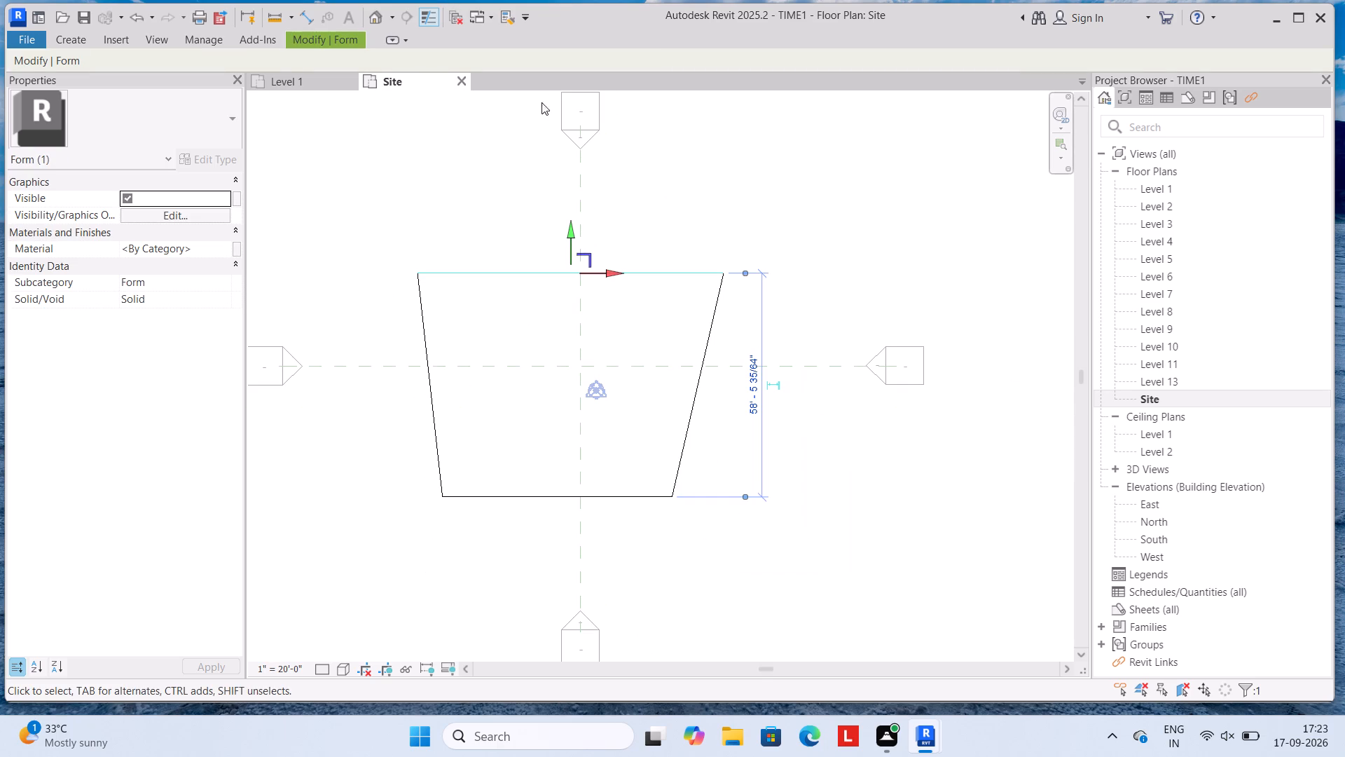
click(76, 38)
click(319, 38)
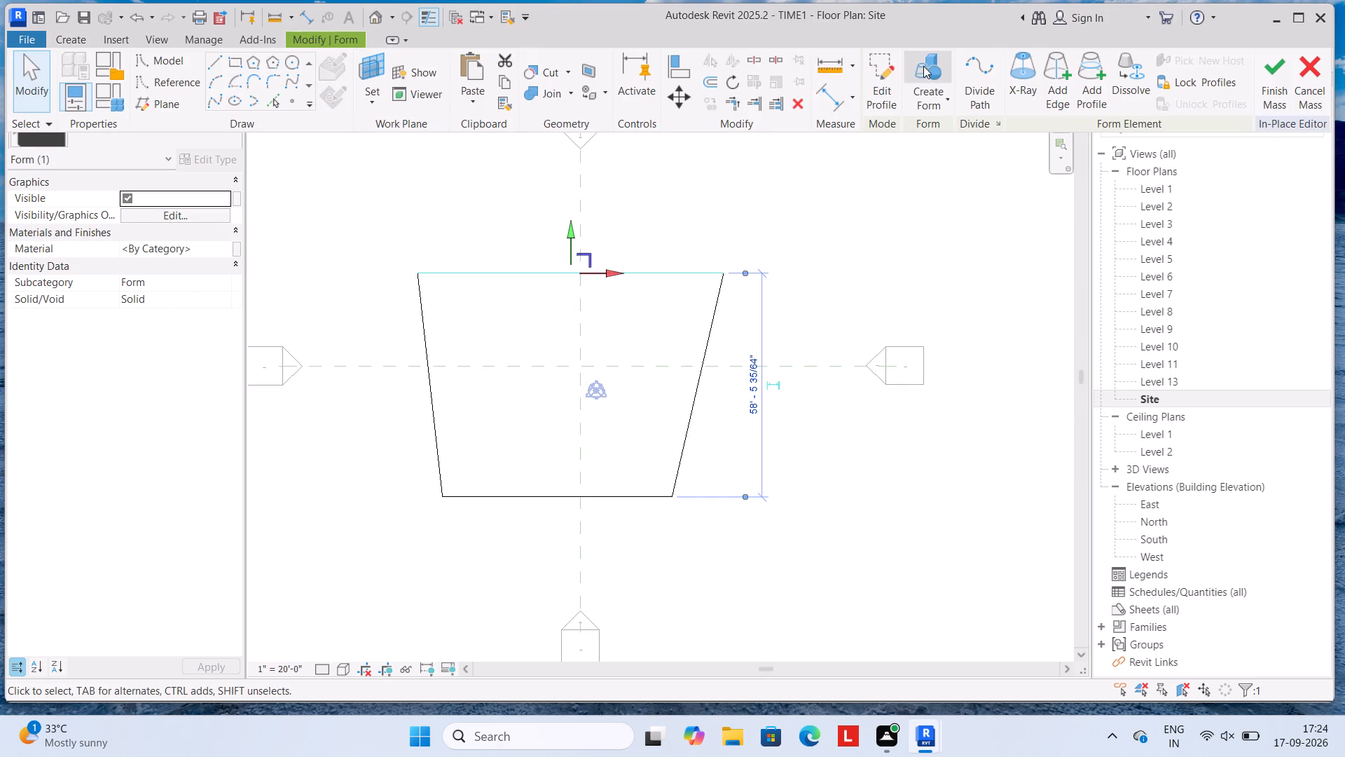
click(1273, 69)
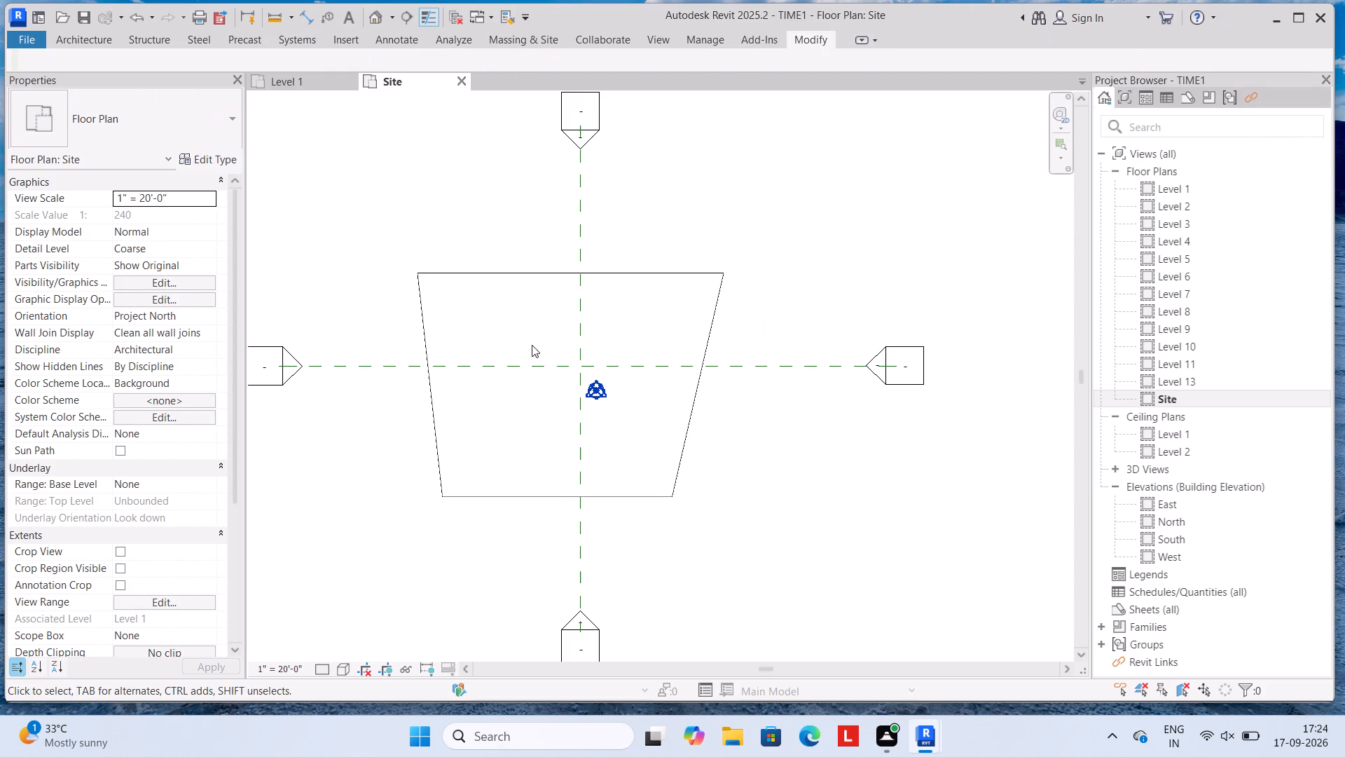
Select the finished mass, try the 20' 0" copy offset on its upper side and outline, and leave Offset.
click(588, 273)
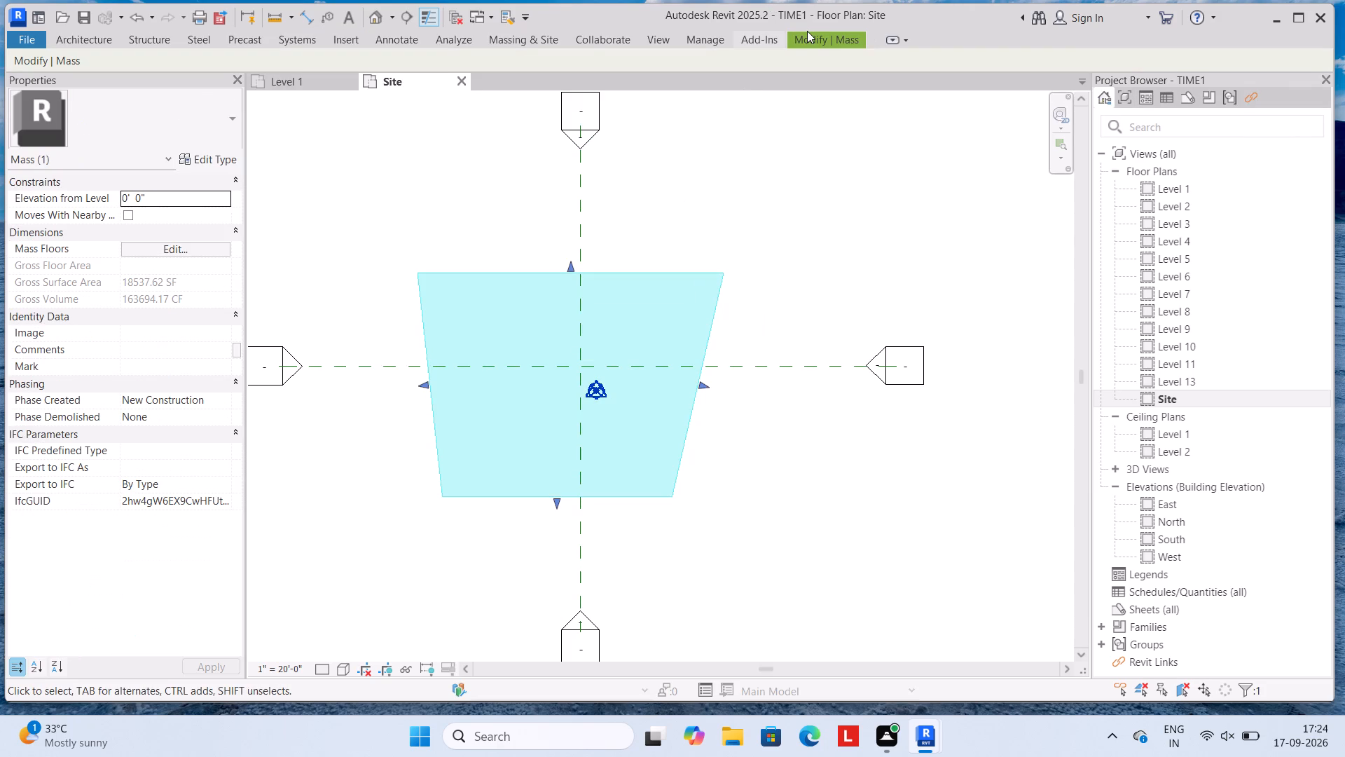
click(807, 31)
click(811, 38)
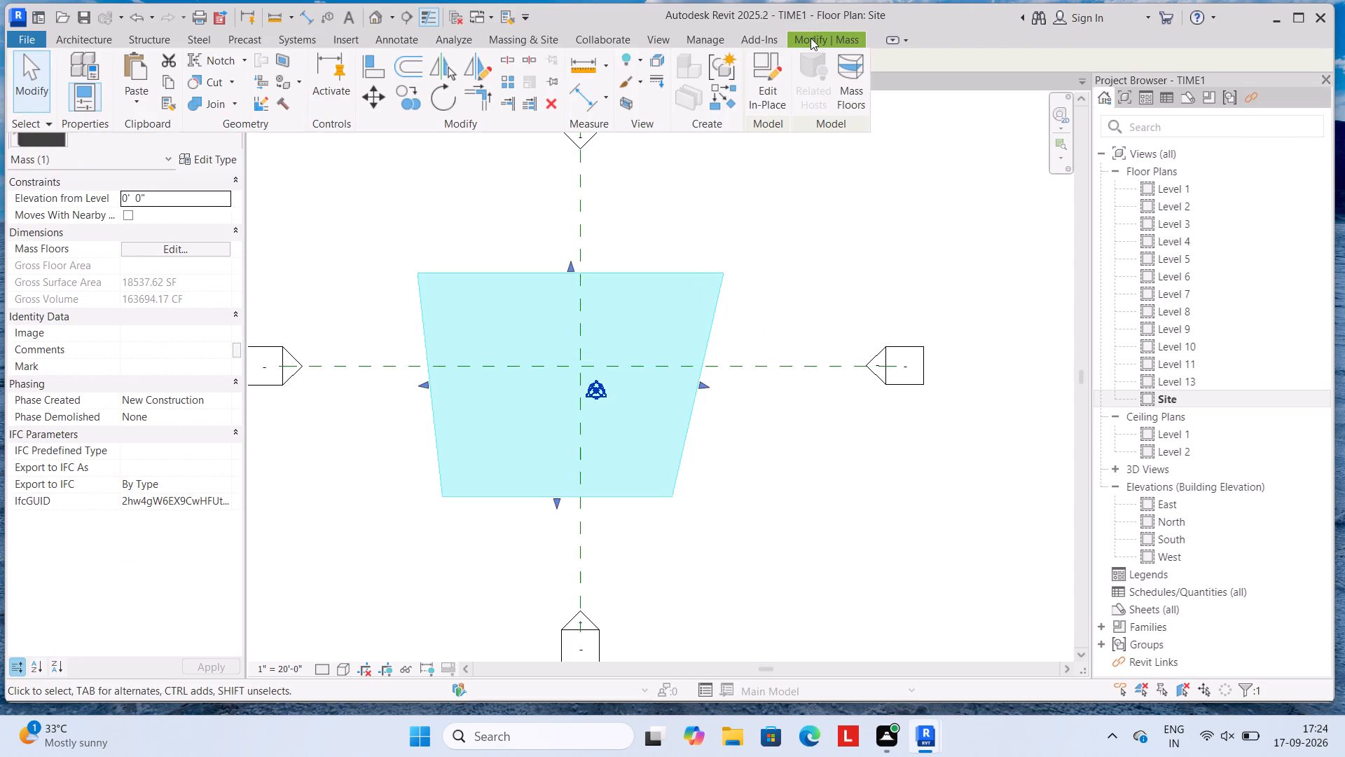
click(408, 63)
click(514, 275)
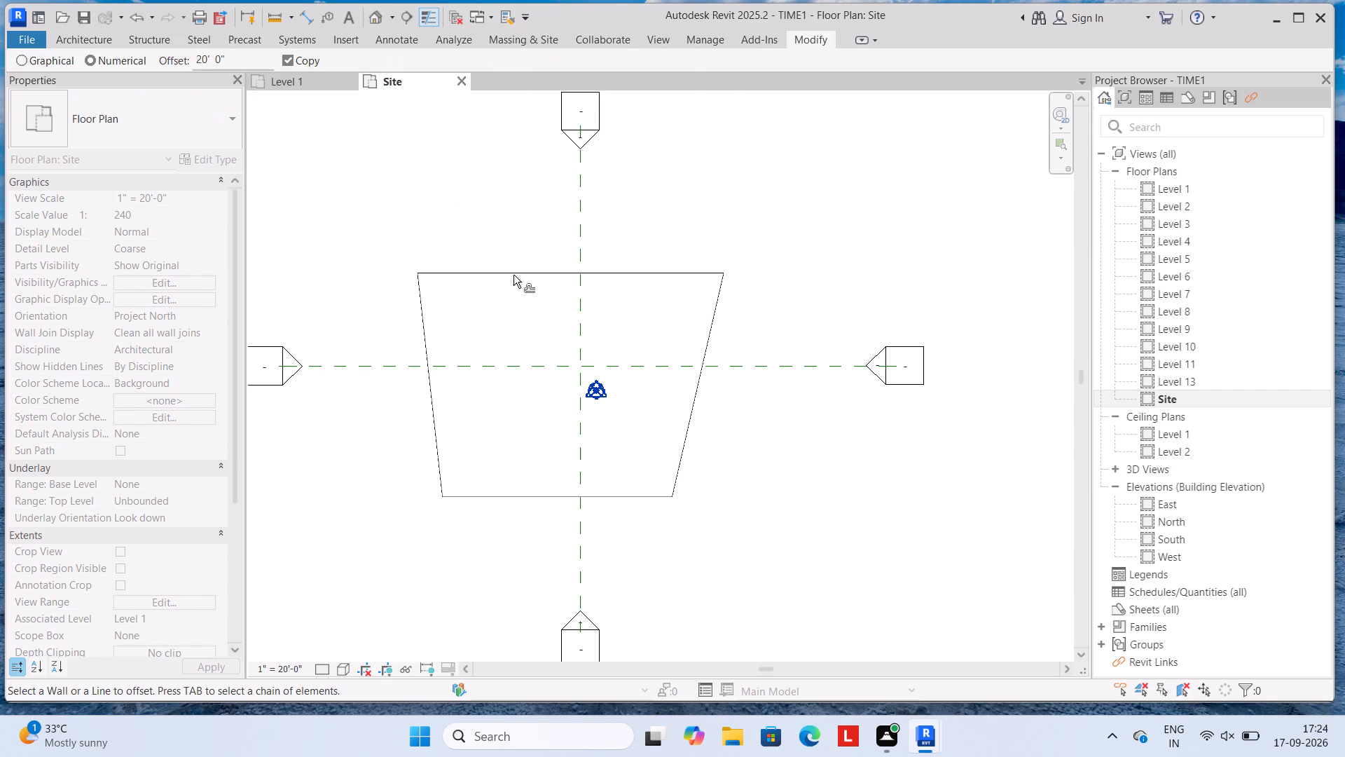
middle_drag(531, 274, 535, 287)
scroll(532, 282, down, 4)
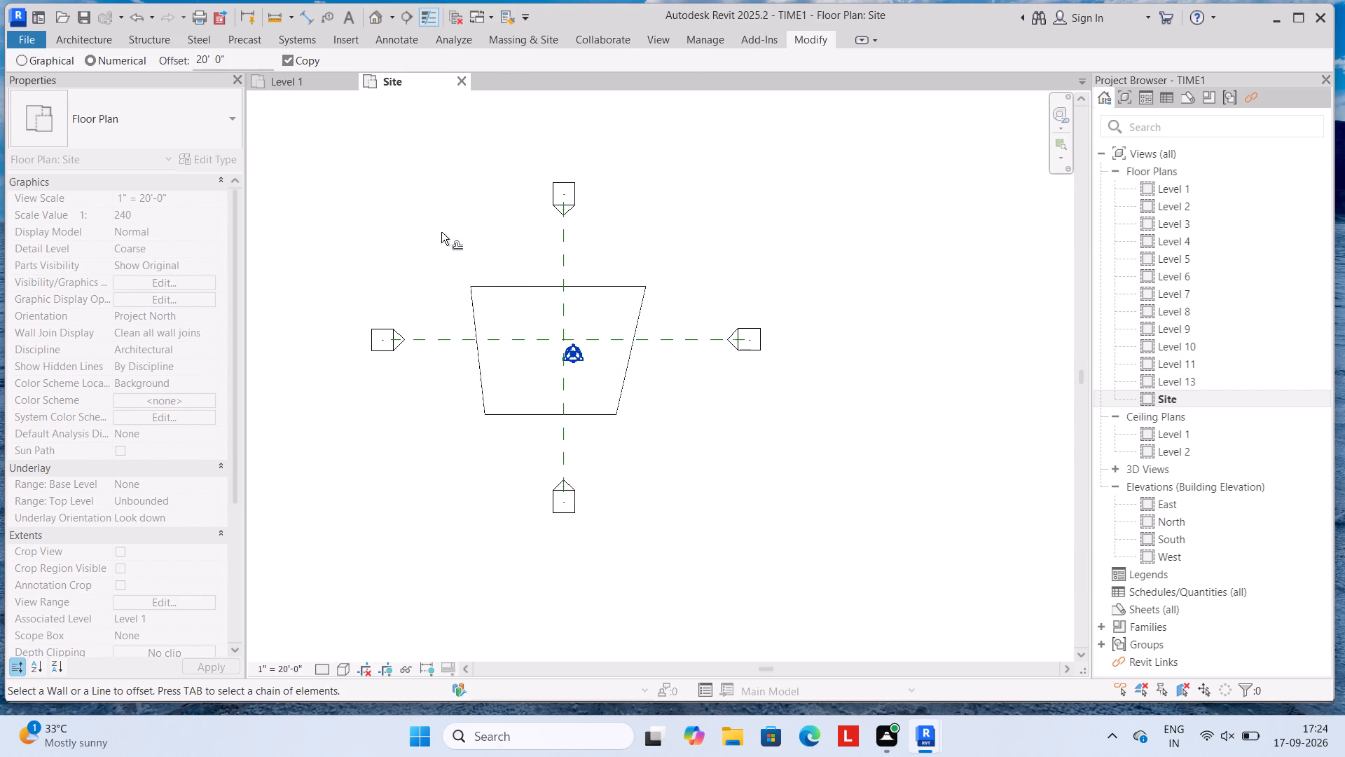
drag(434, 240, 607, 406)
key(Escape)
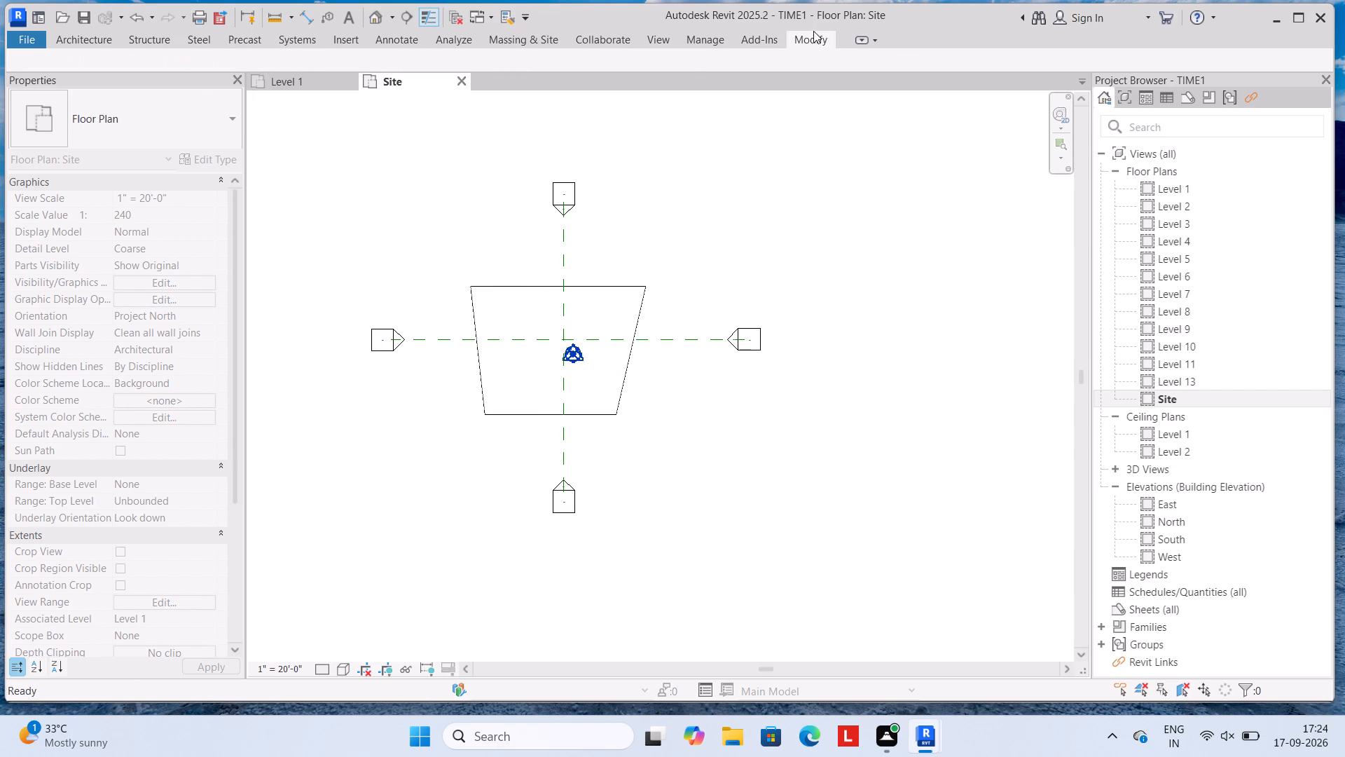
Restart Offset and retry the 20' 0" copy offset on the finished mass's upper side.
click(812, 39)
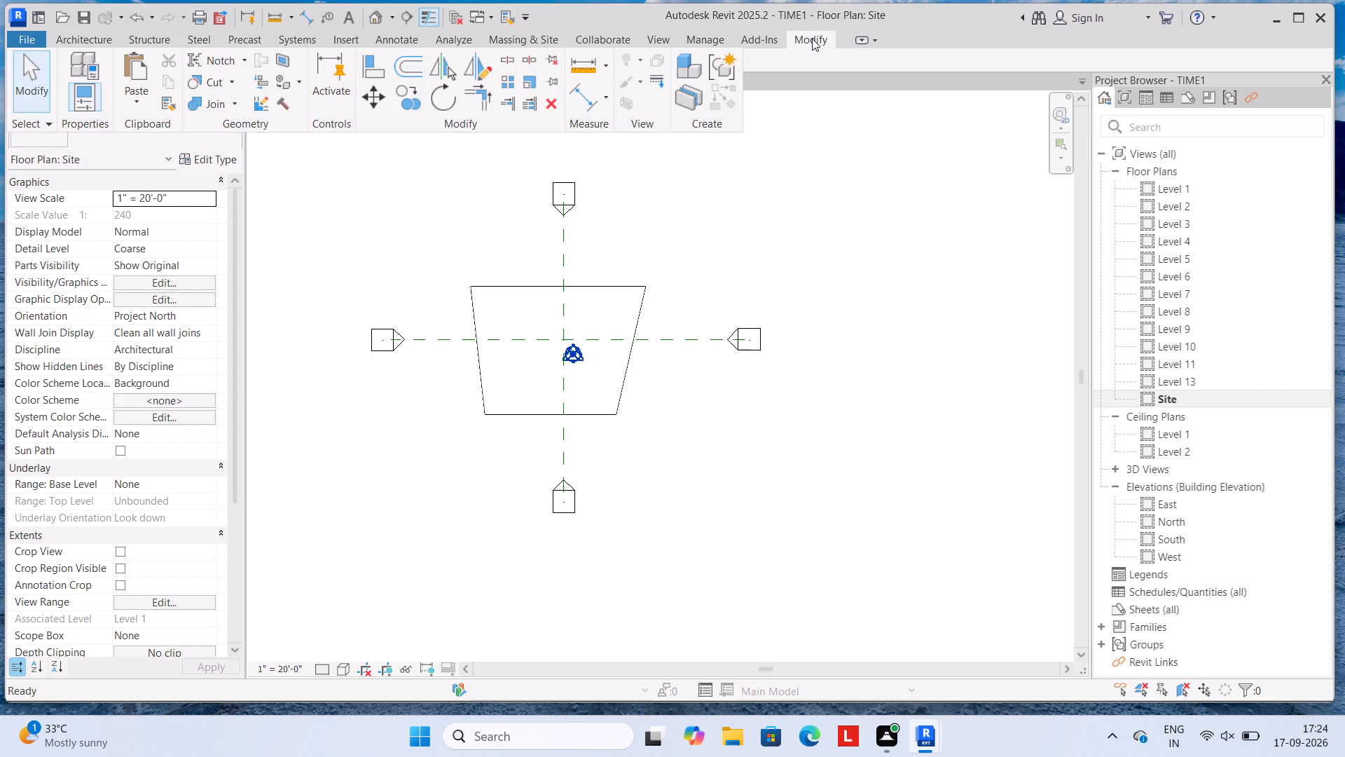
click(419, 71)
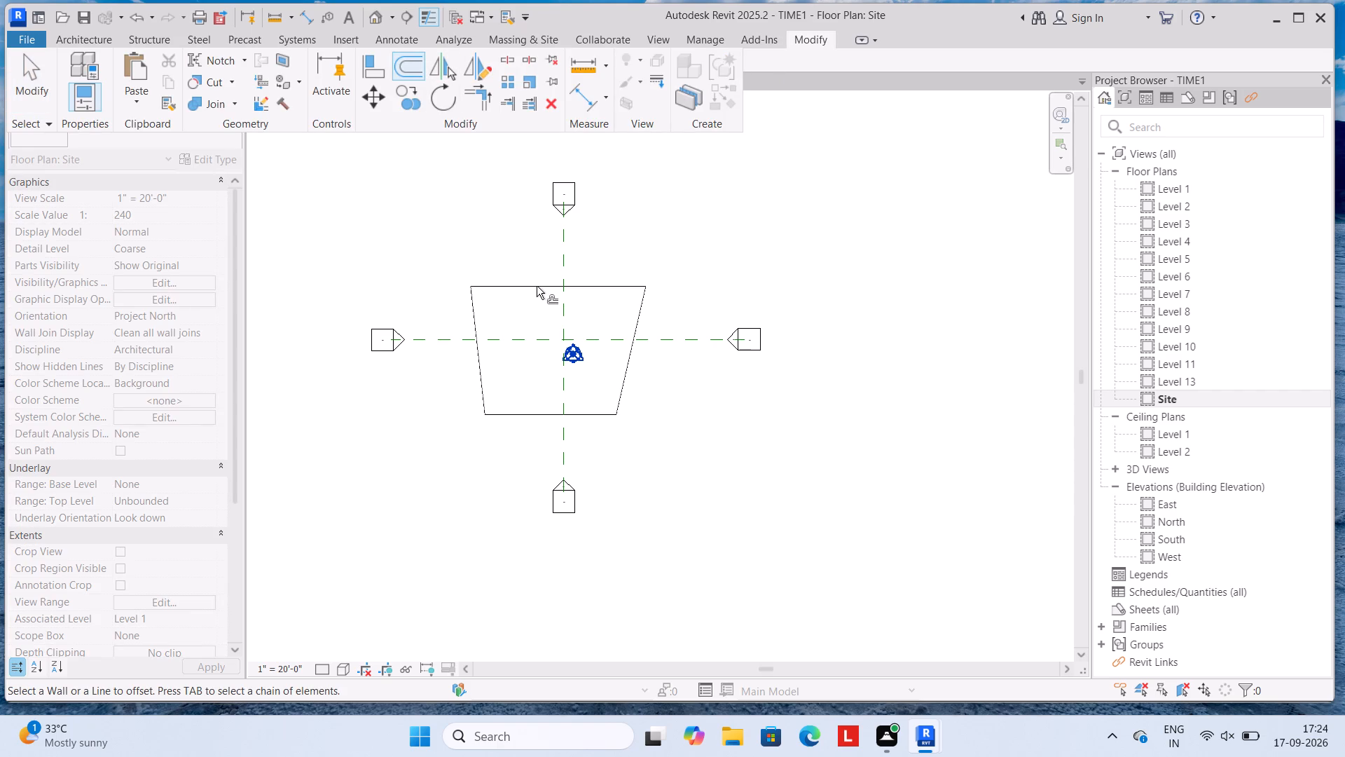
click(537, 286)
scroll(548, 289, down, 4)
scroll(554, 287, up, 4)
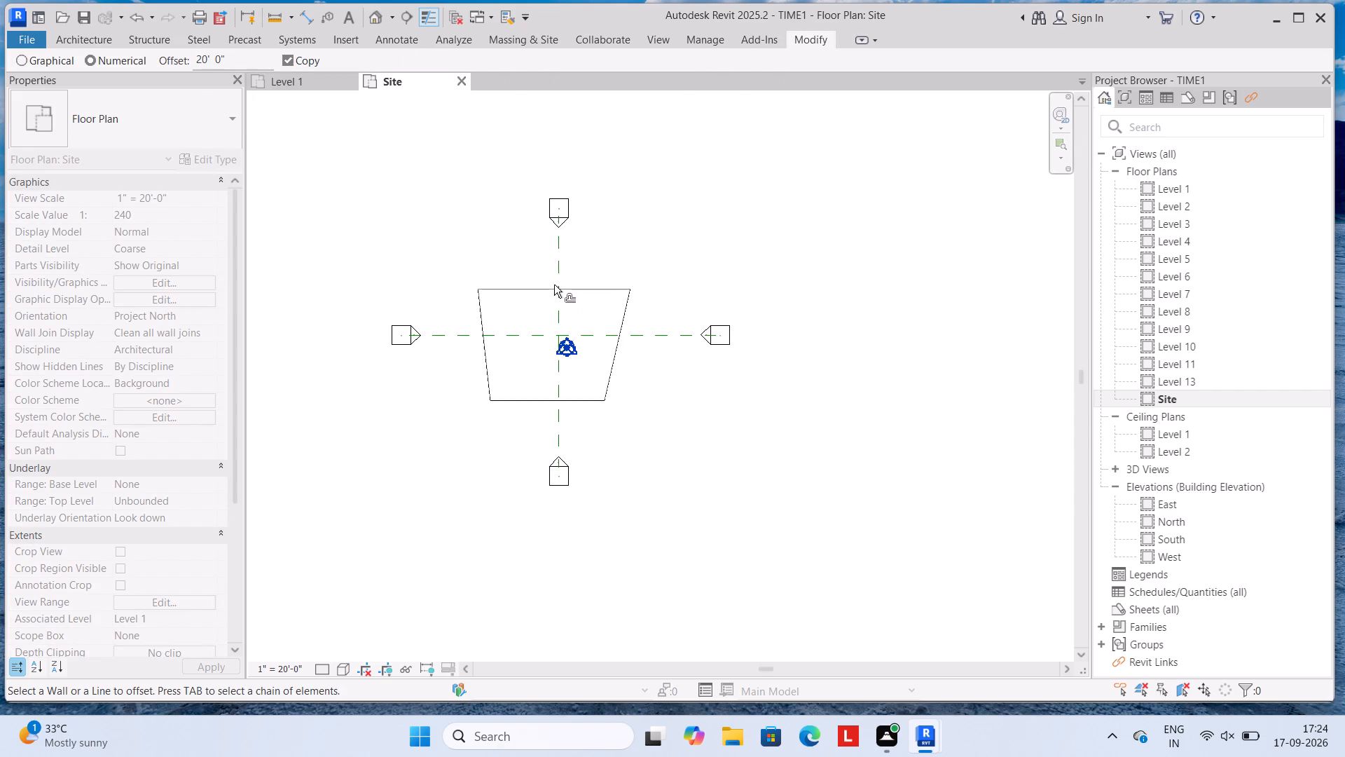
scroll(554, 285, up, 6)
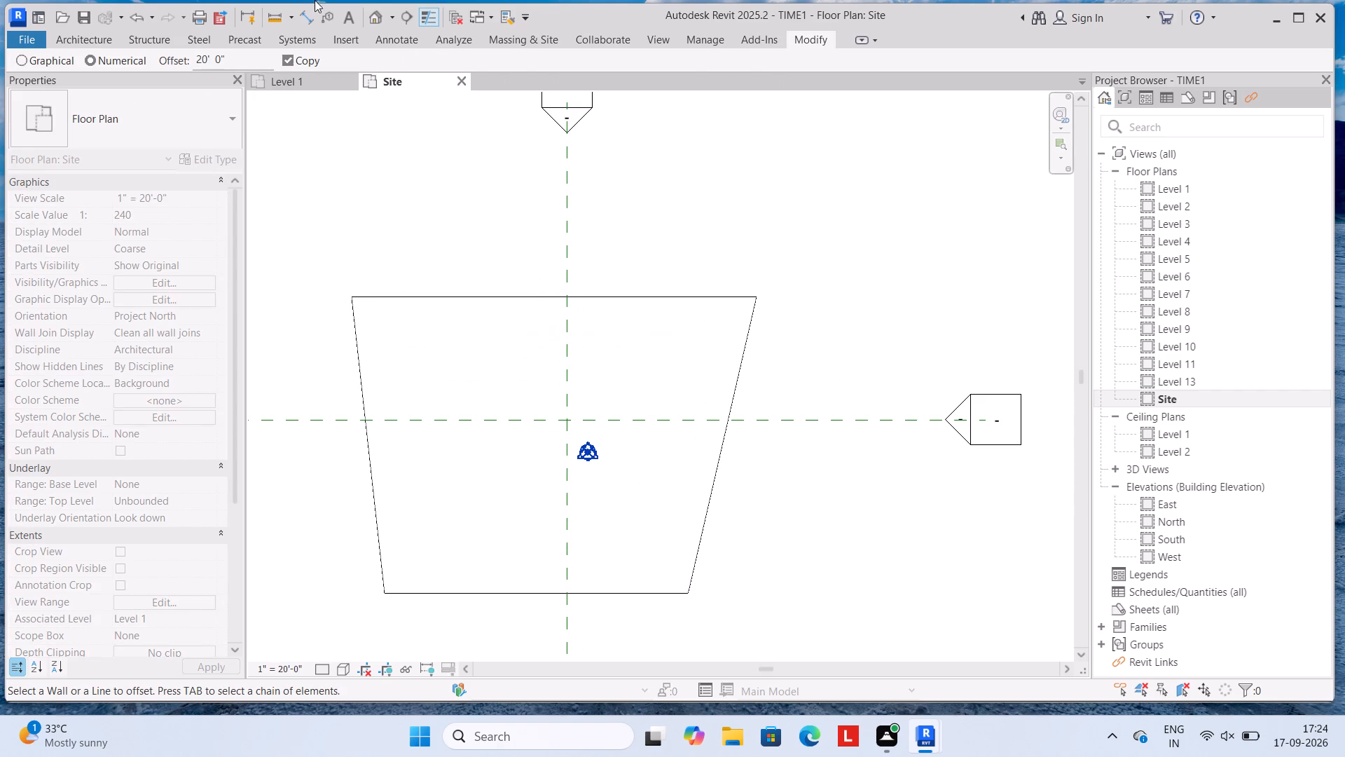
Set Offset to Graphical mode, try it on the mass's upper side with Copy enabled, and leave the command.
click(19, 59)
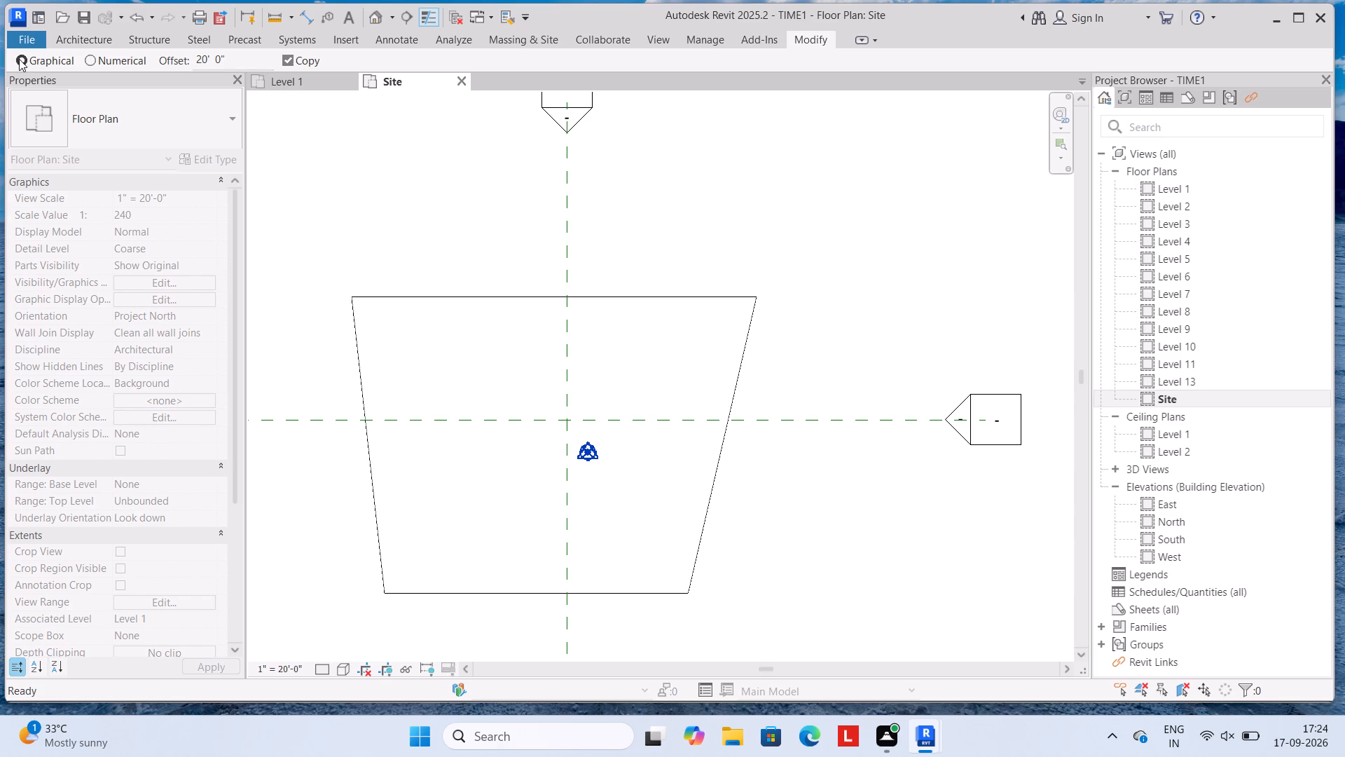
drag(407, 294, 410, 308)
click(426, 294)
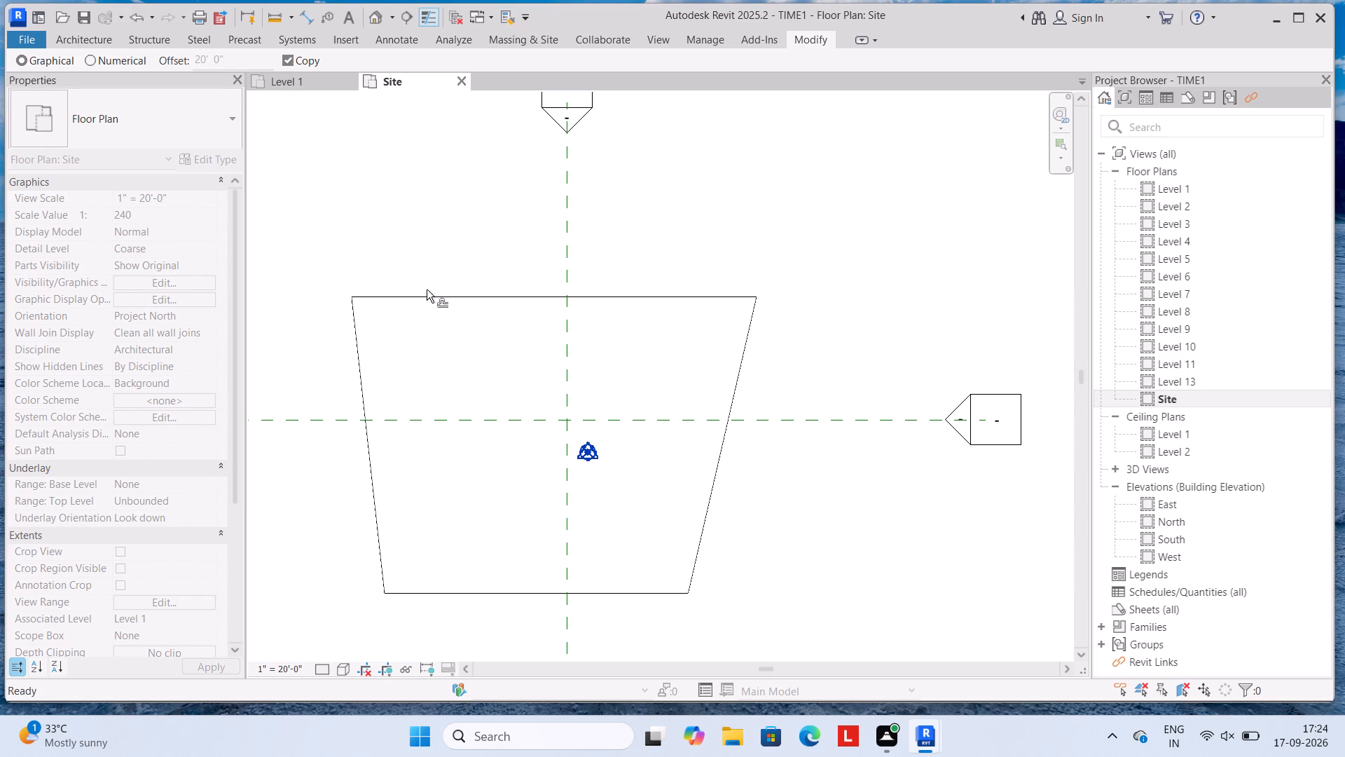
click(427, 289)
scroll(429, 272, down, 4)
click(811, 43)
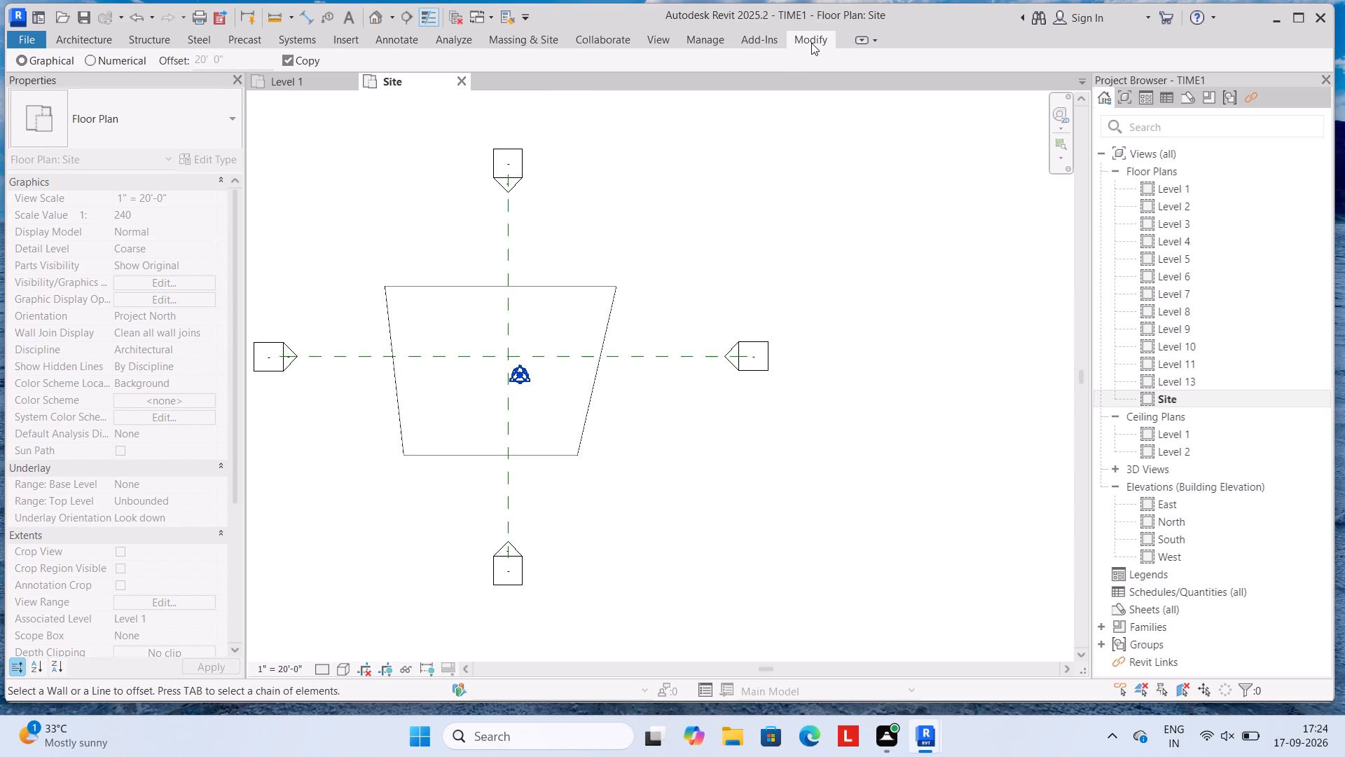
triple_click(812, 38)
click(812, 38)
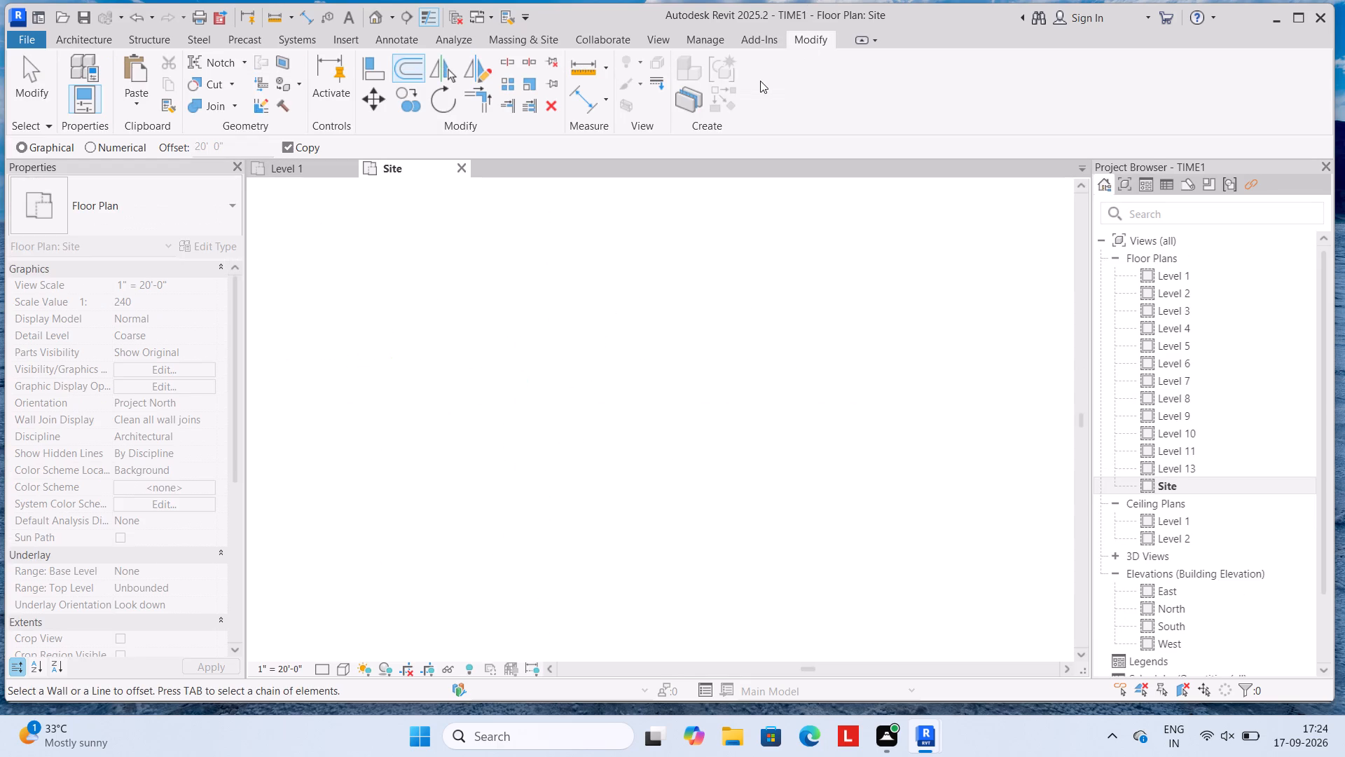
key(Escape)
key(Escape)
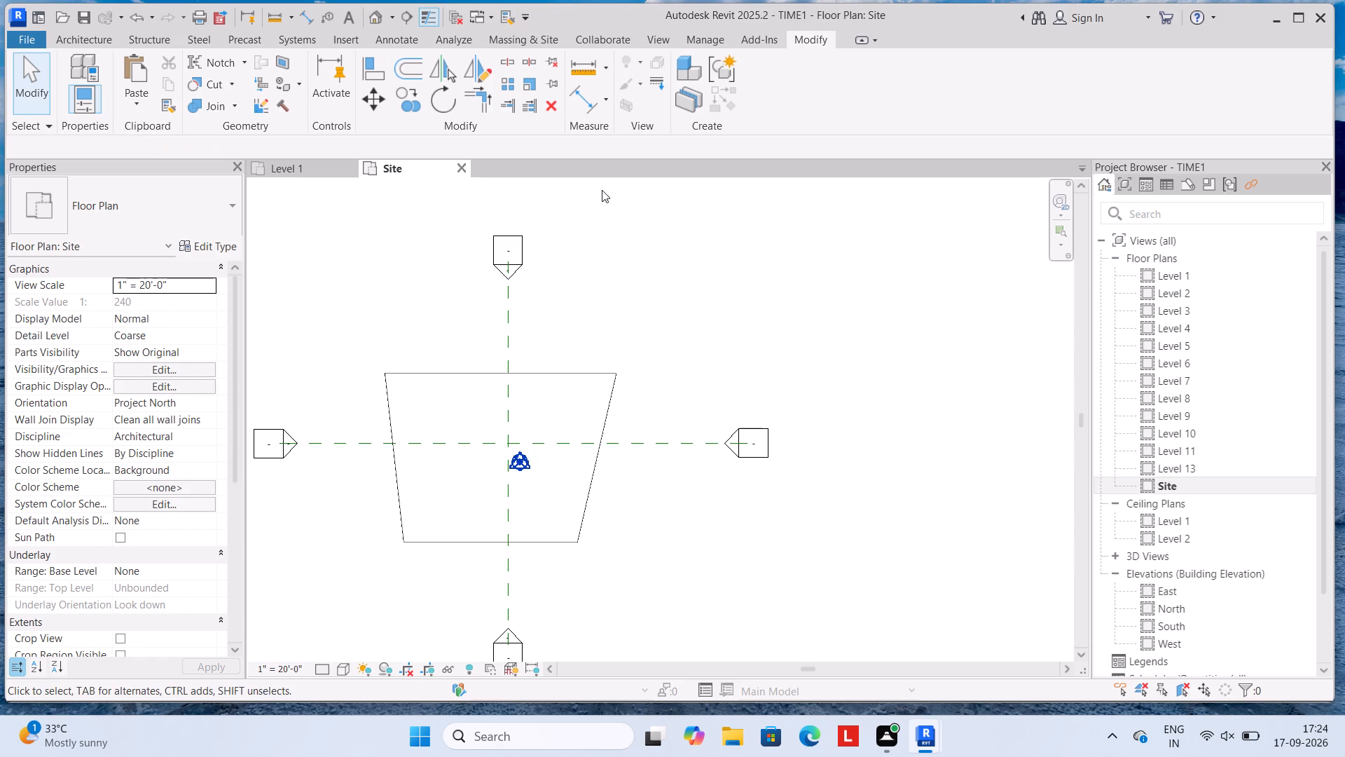
Select Mass 1 on its own in the Site plan and reopen it for in-place editing.
drag(329, 328, 628, 591)
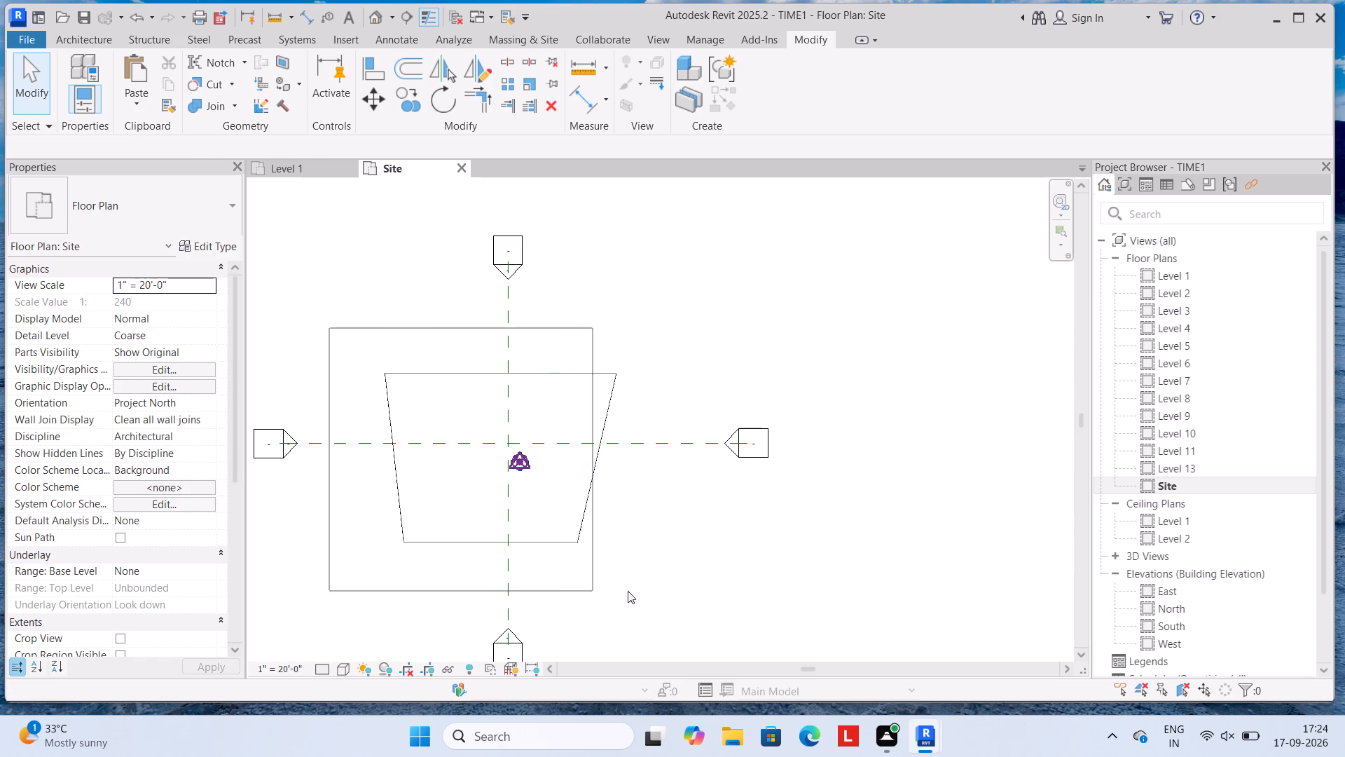
drag(628, 591, 632, 587)
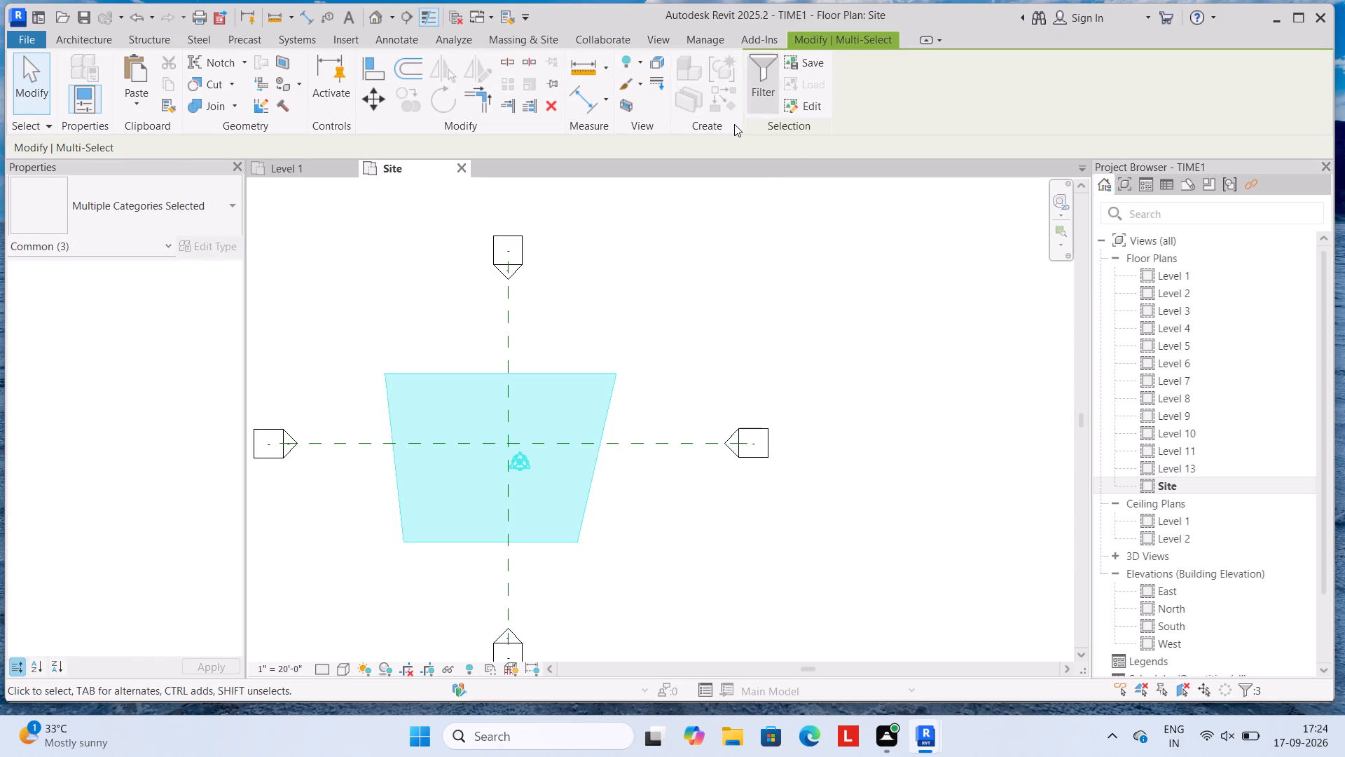
click(663, 268)
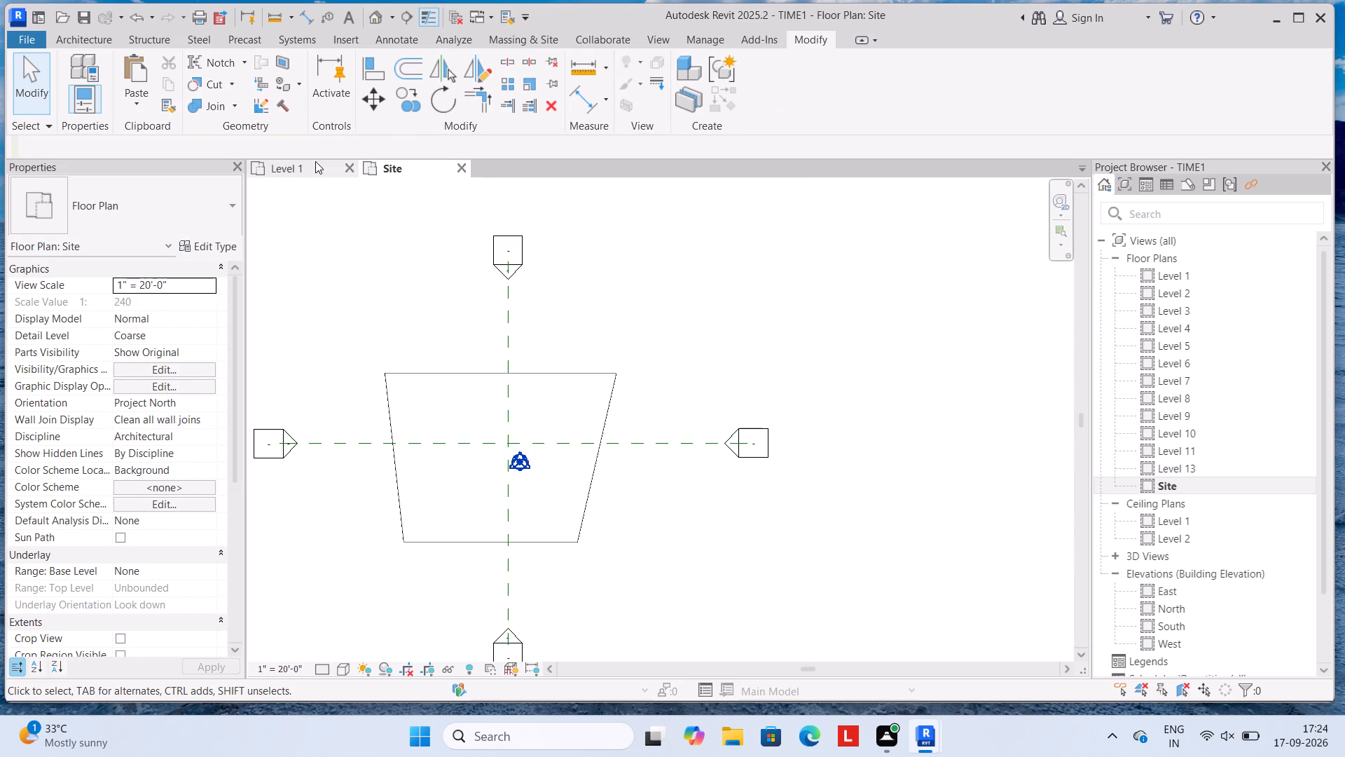
click(452, 374)
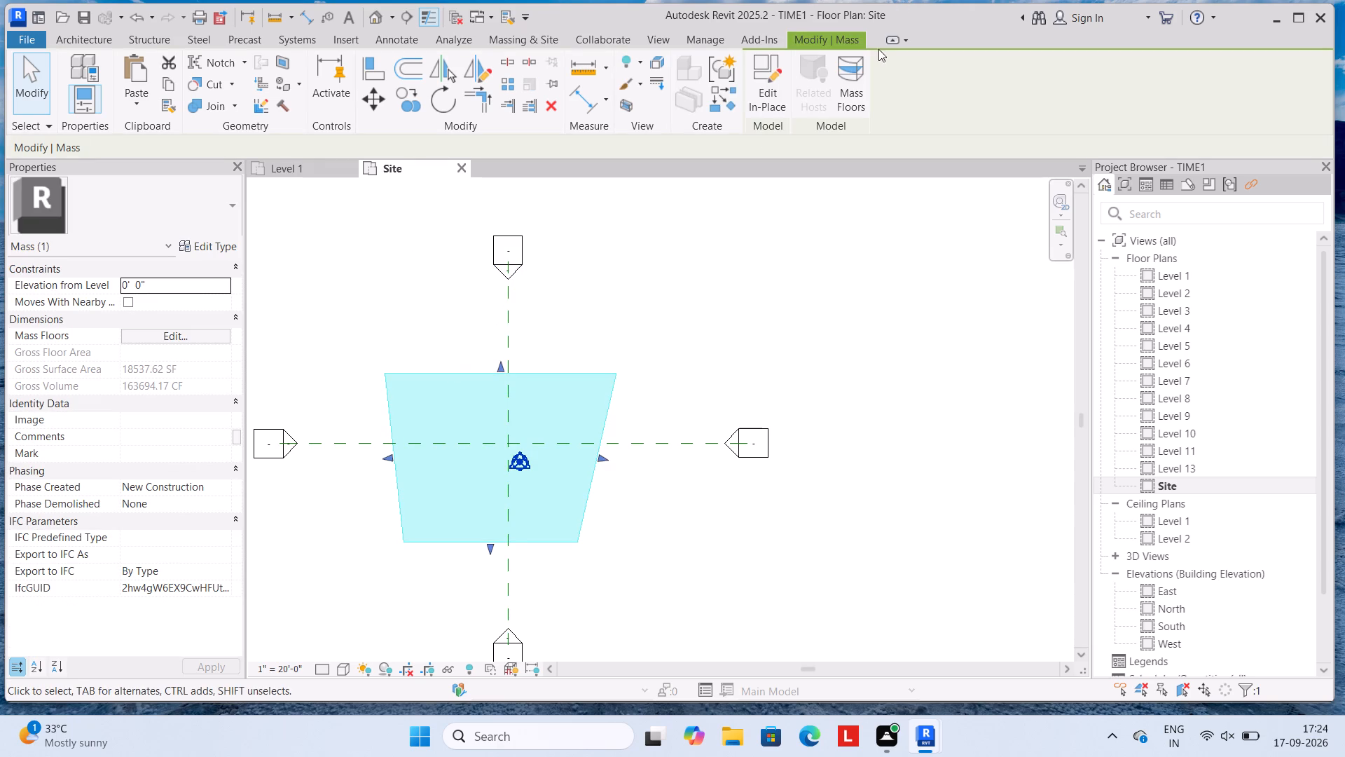
click(771, 72)
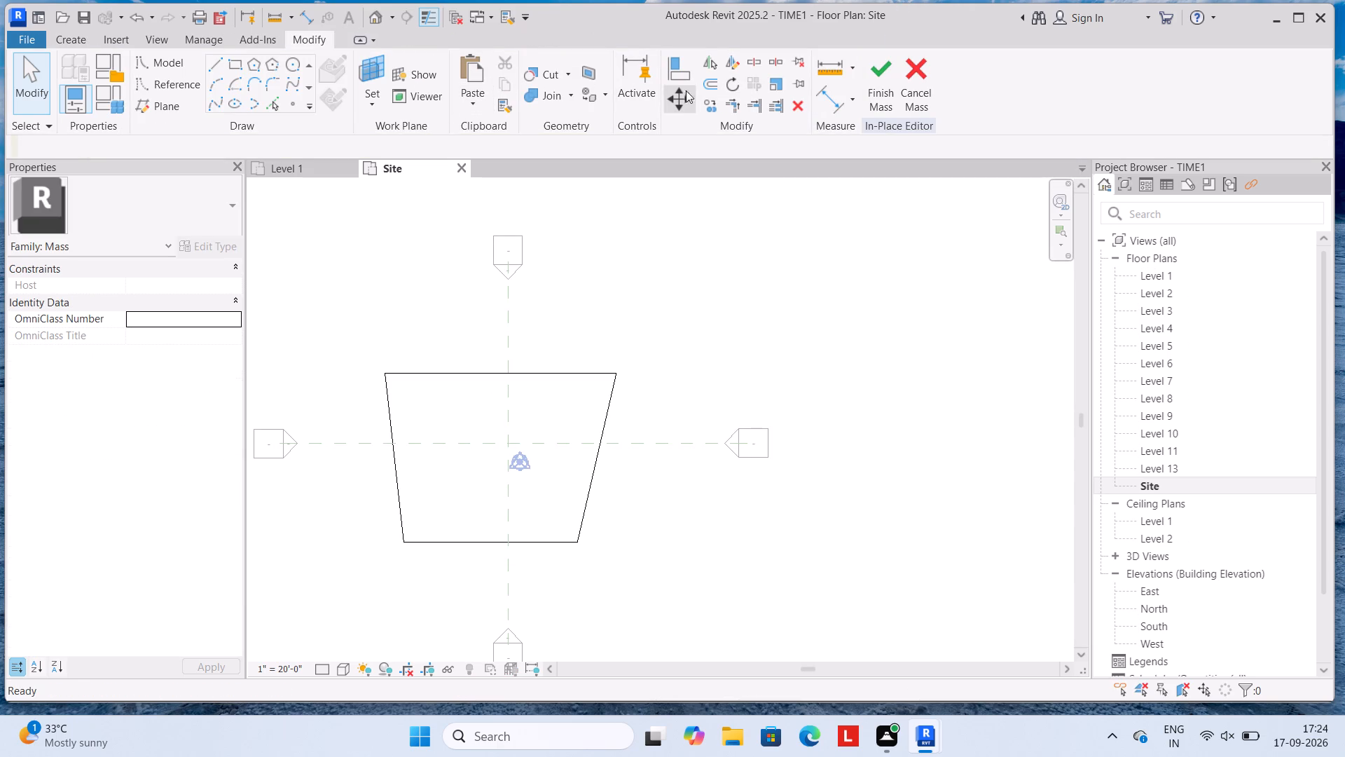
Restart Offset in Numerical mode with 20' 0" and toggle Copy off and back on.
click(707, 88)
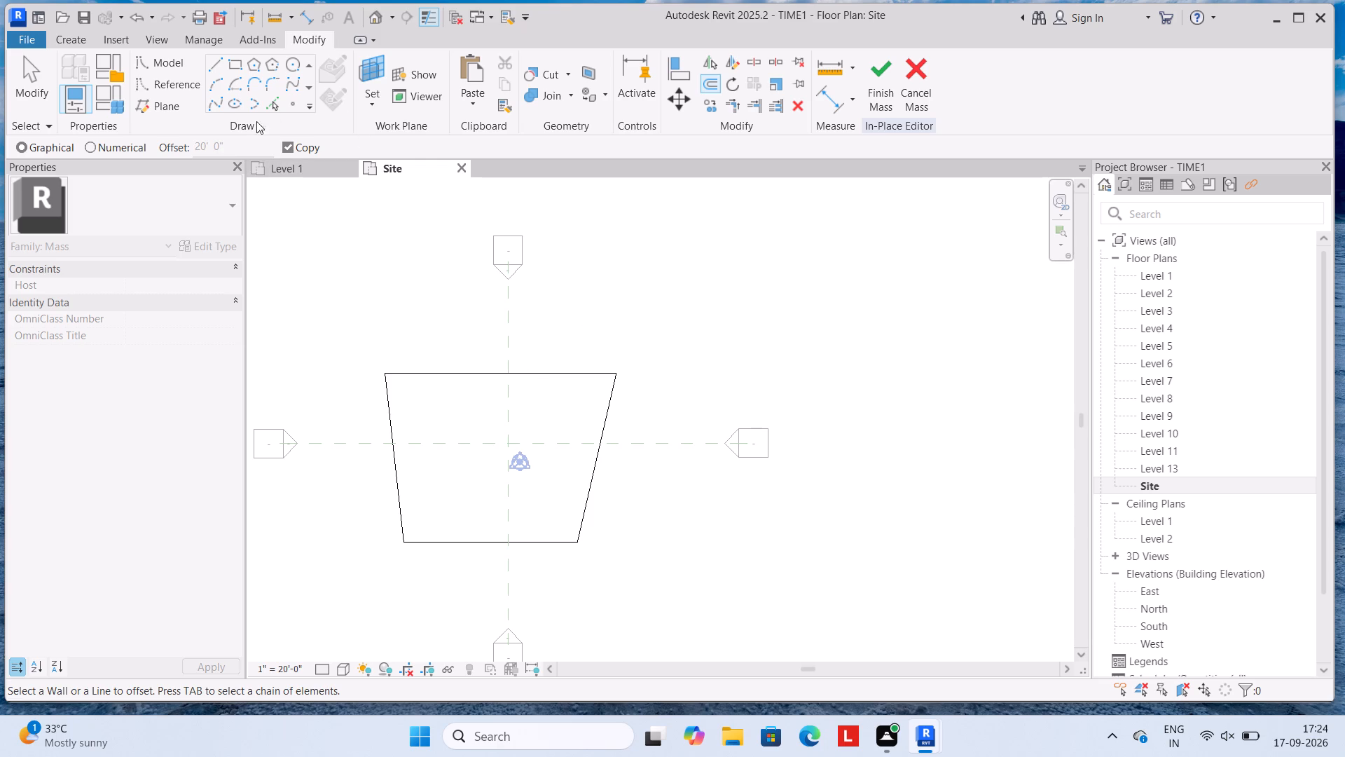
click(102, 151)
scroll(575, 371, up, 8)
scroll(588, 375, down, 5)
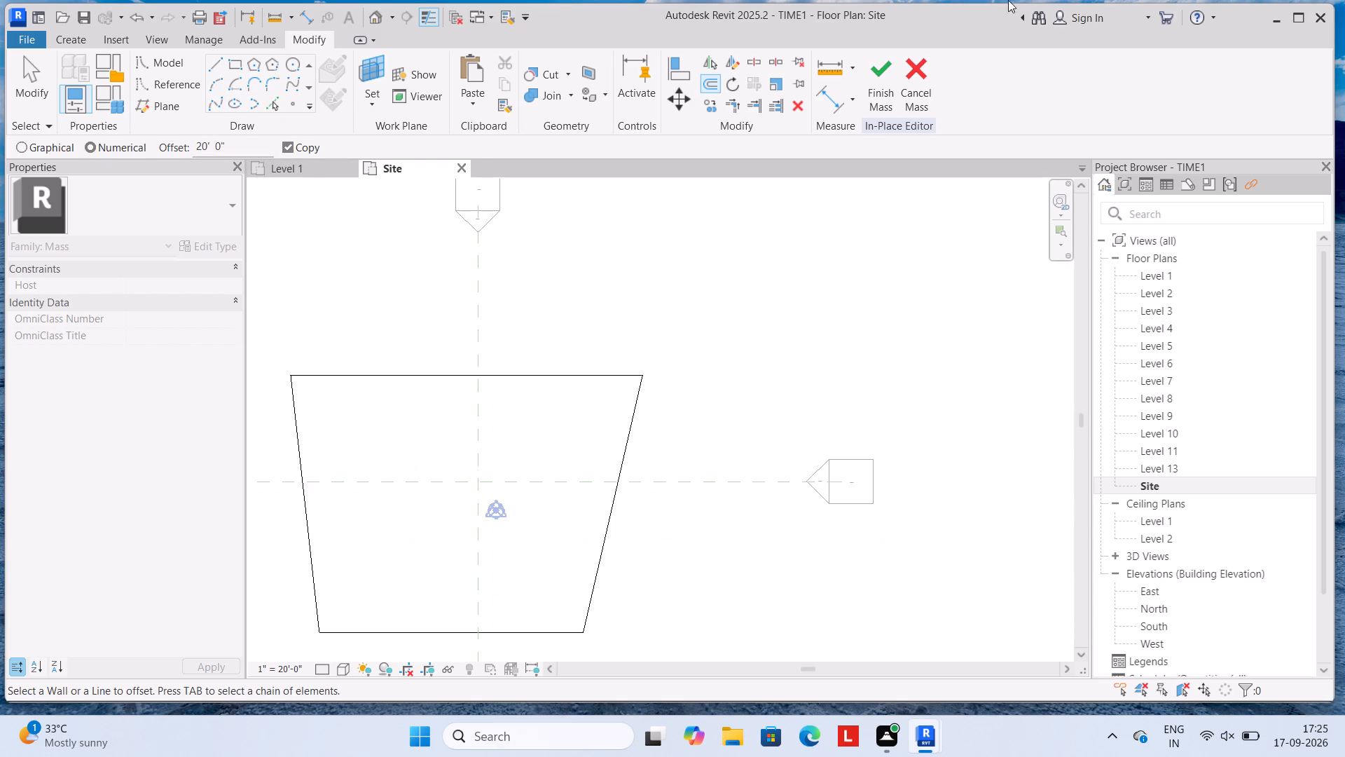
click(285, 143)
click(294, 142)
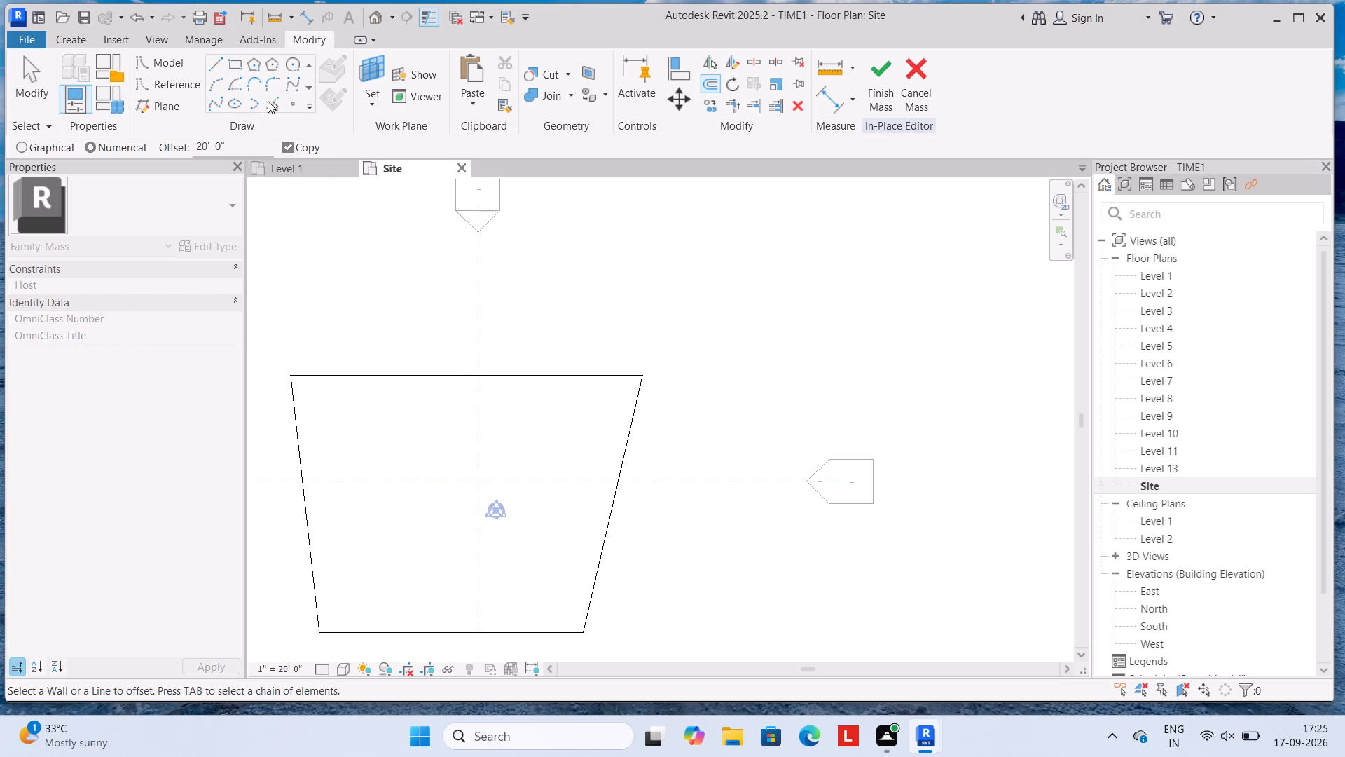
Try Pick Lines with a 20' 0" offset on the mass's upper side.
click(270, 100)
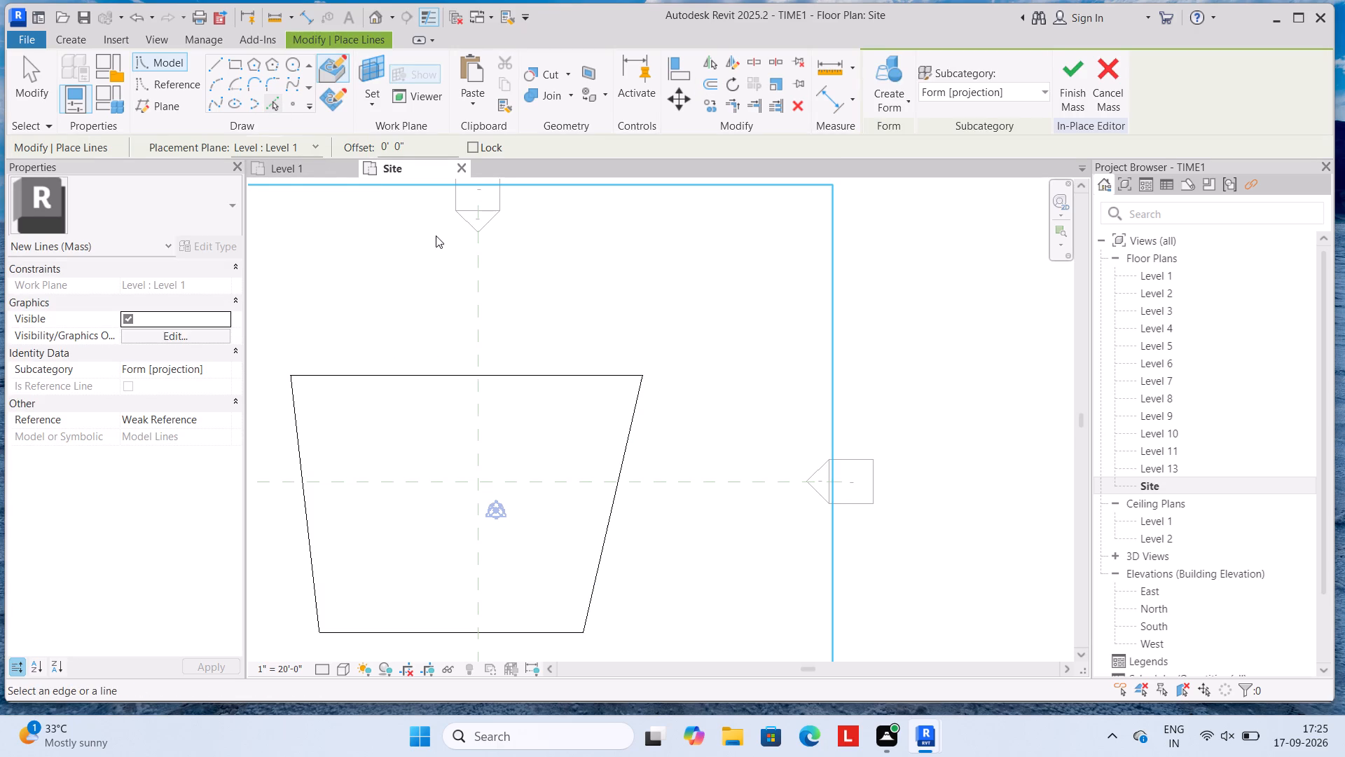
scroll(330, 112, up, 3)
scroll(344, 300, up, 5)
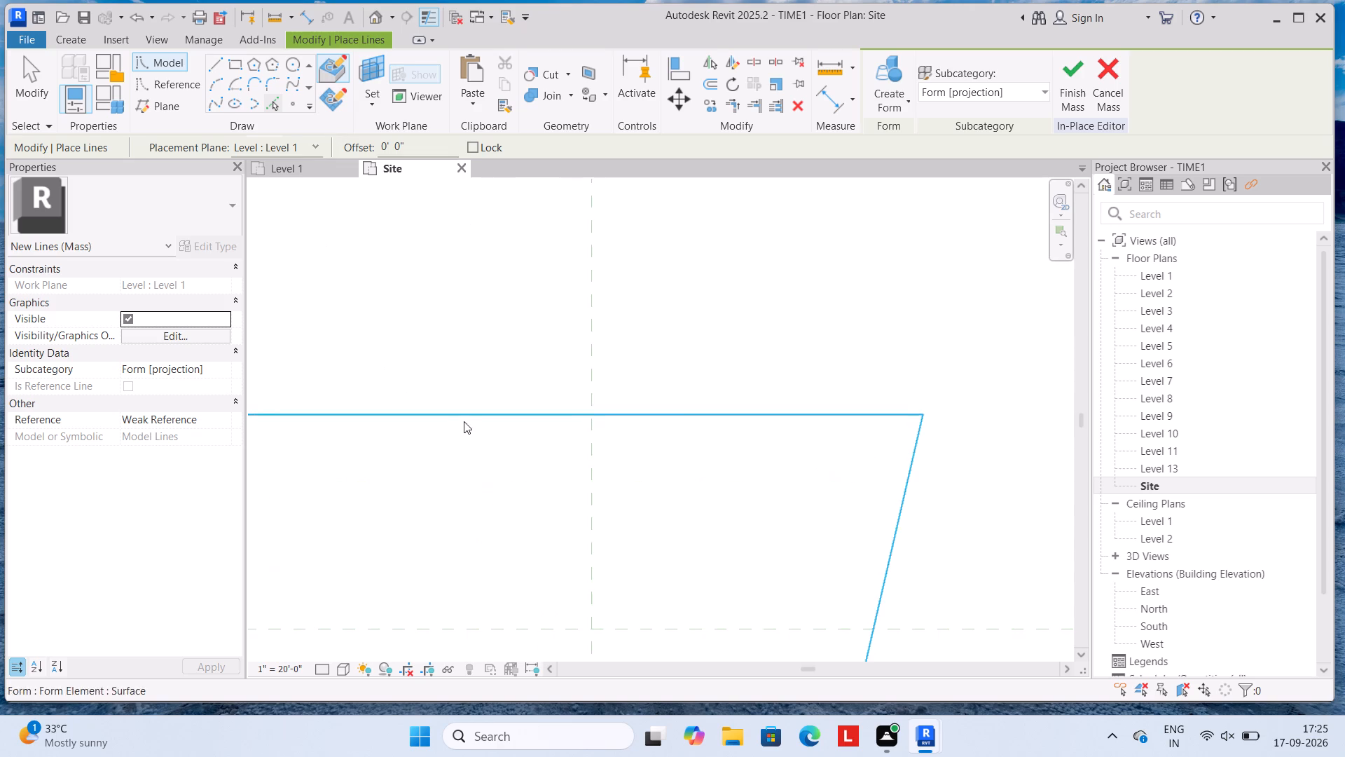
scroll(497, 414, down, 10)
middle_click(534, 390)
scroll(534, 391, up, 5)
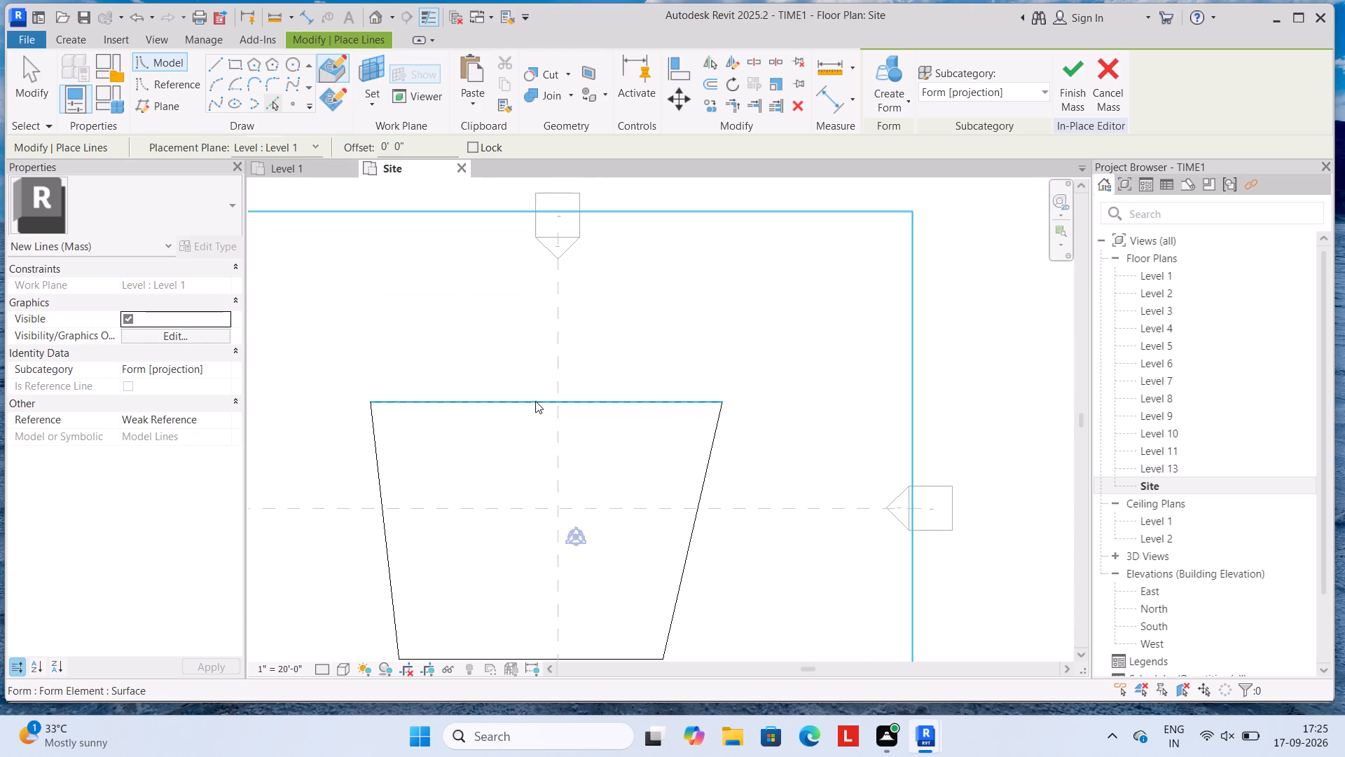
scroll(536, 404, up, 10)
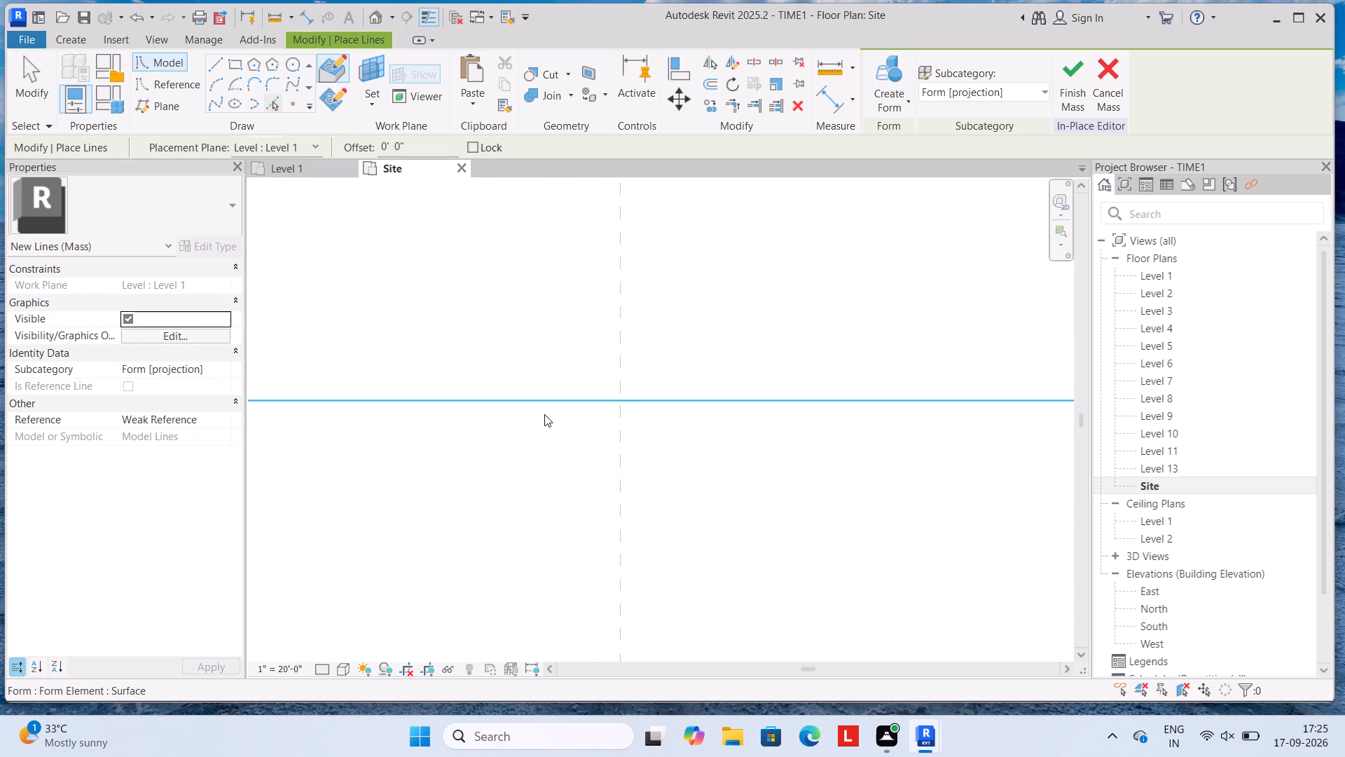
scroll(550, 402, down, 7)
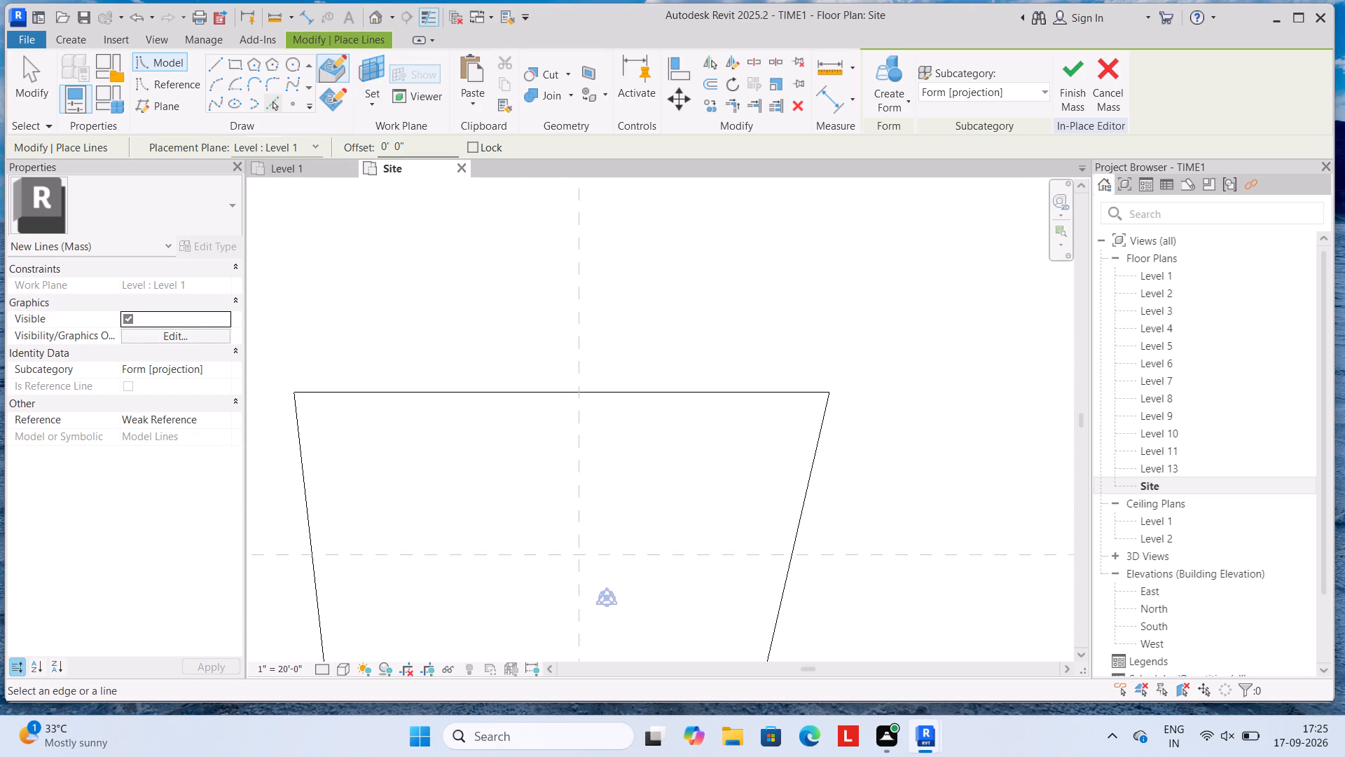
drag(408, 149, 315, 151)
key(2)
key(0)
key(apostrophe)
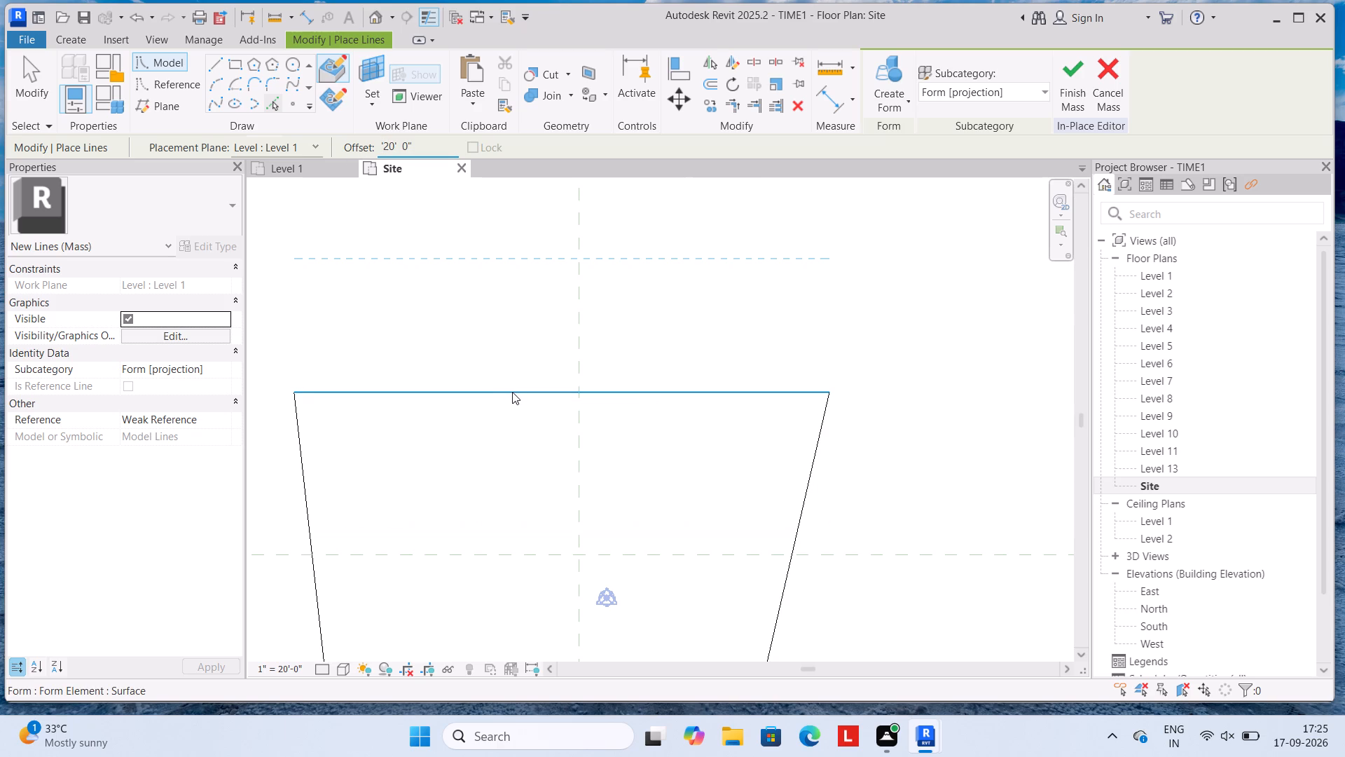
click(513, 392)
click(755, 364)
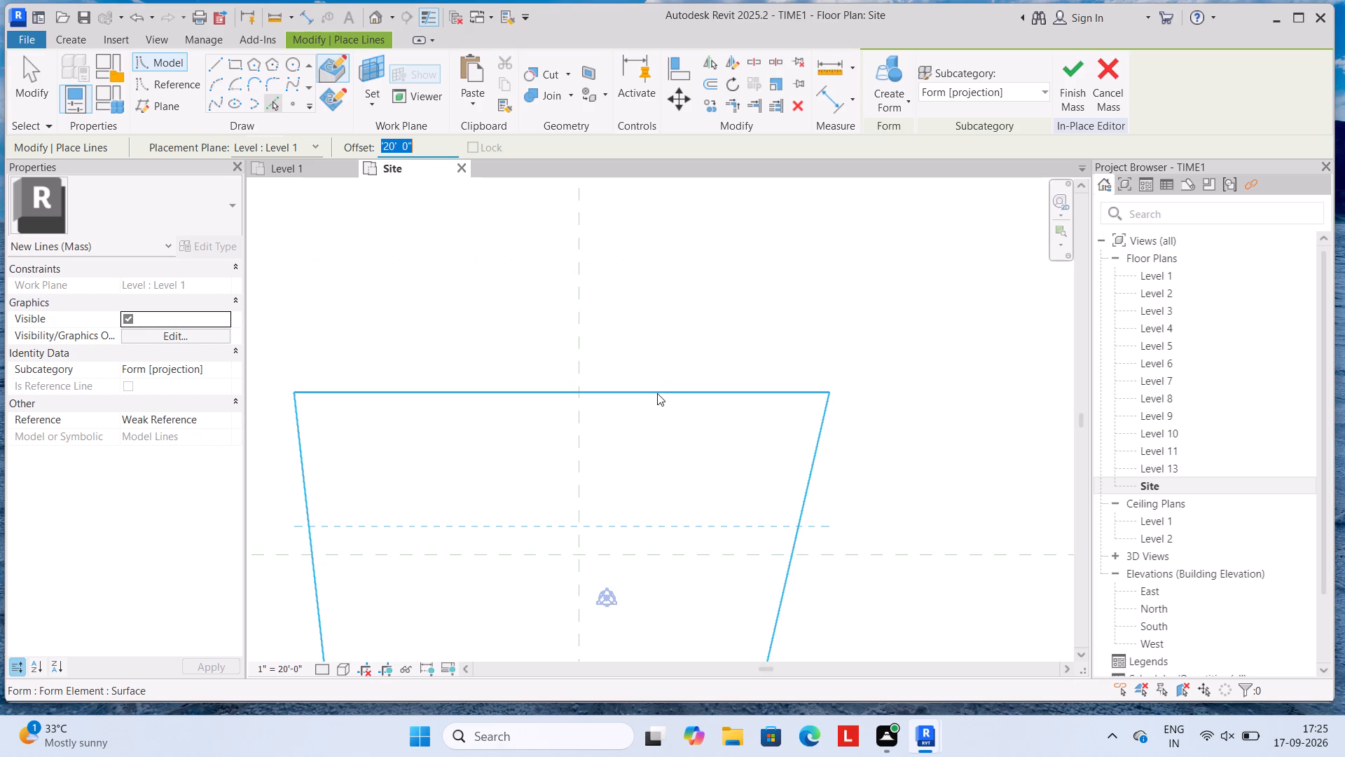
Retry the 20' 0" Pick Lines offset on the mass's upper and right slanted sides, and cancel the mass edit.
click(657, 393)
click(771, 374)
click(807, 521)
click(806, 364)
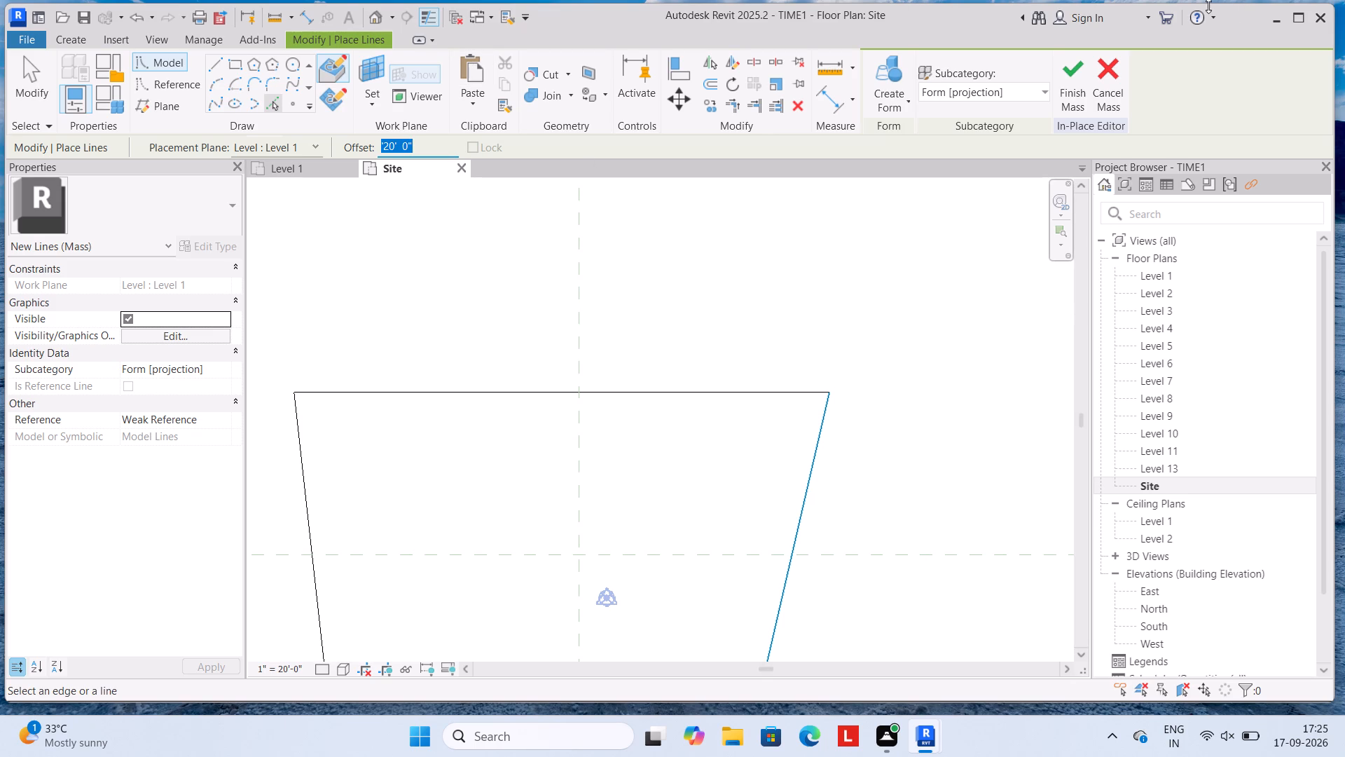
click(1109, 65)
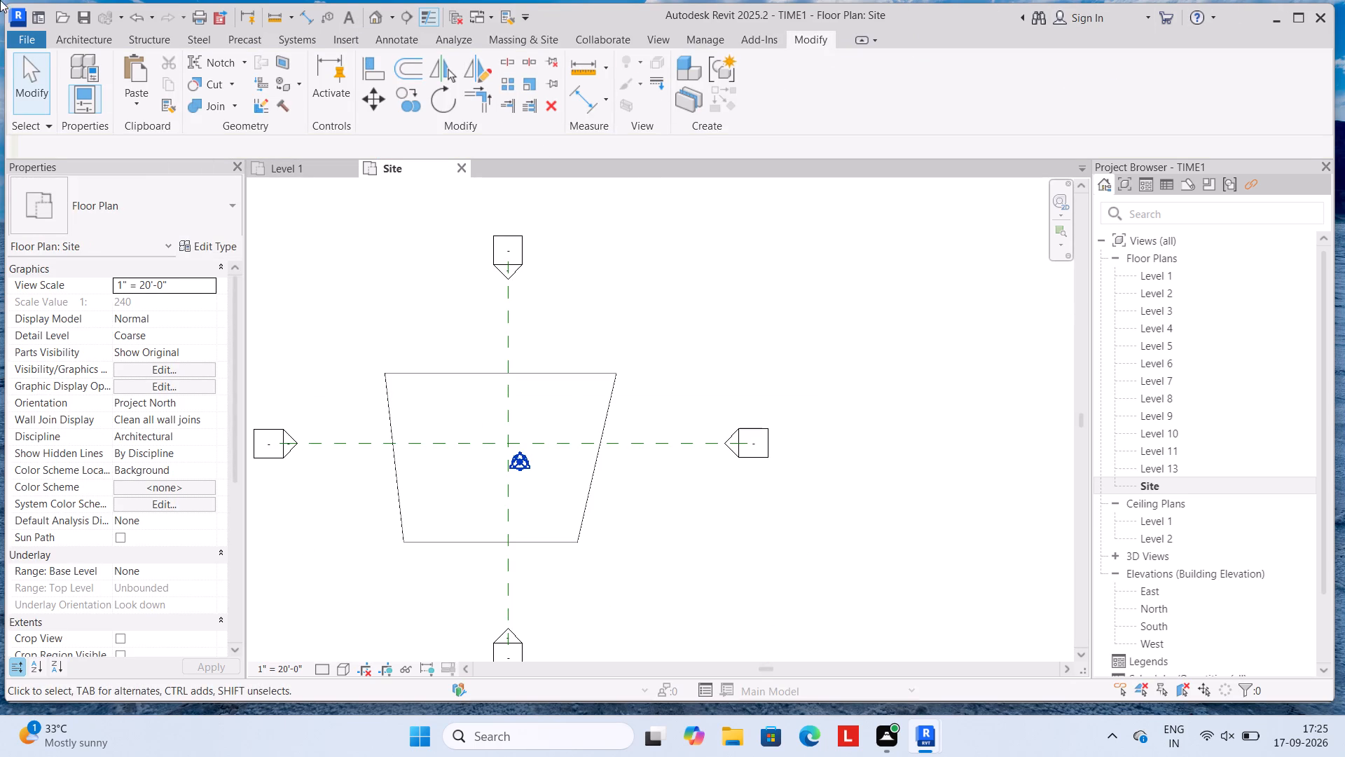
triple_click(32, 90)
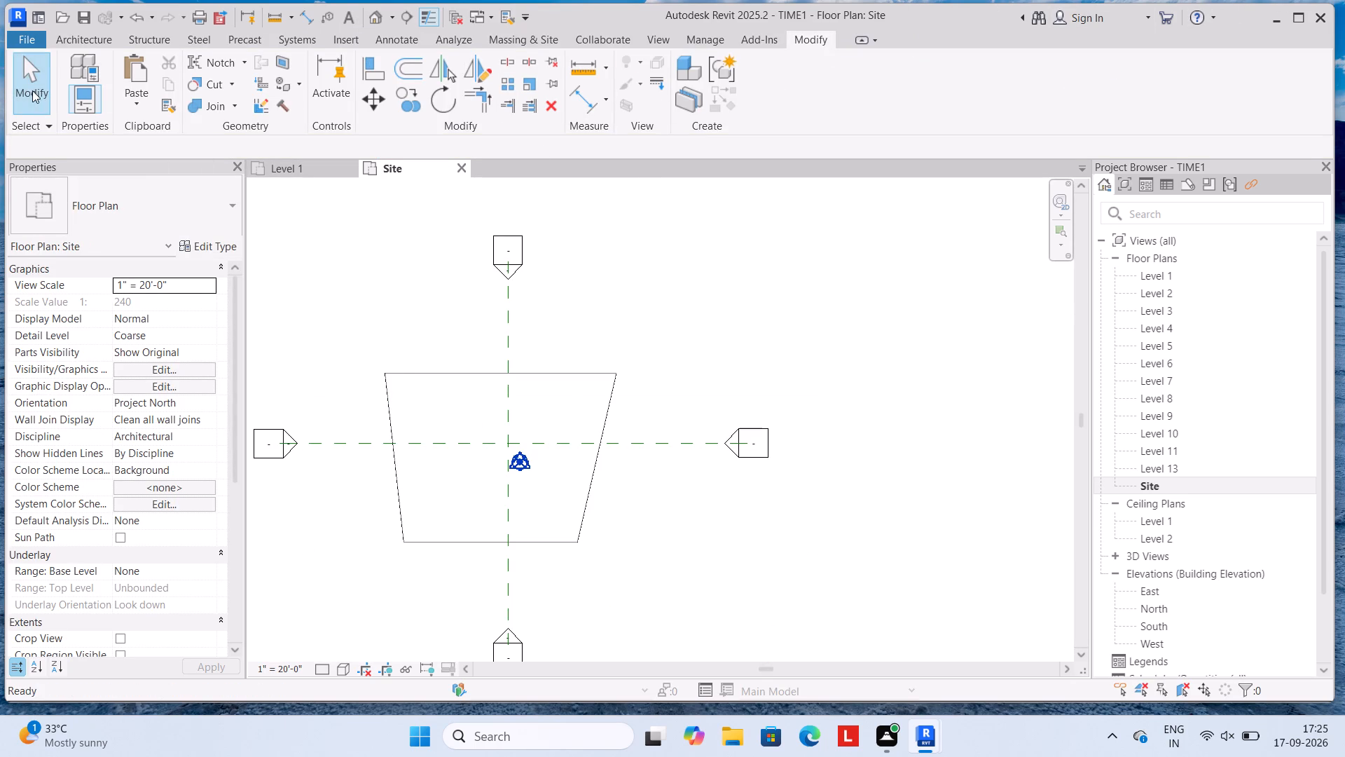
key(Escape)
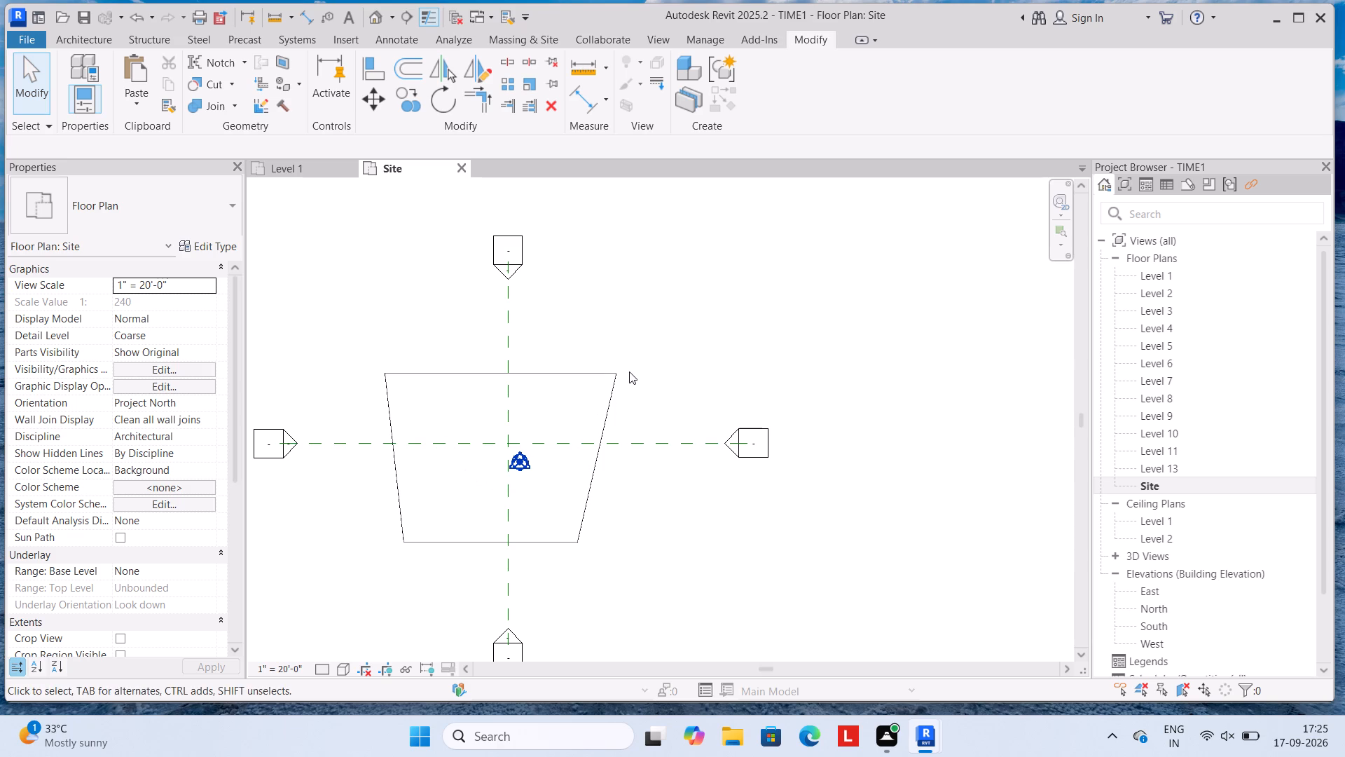
Select the mass in the Site plan and reopen it for in-place editing.
click(595, 368)
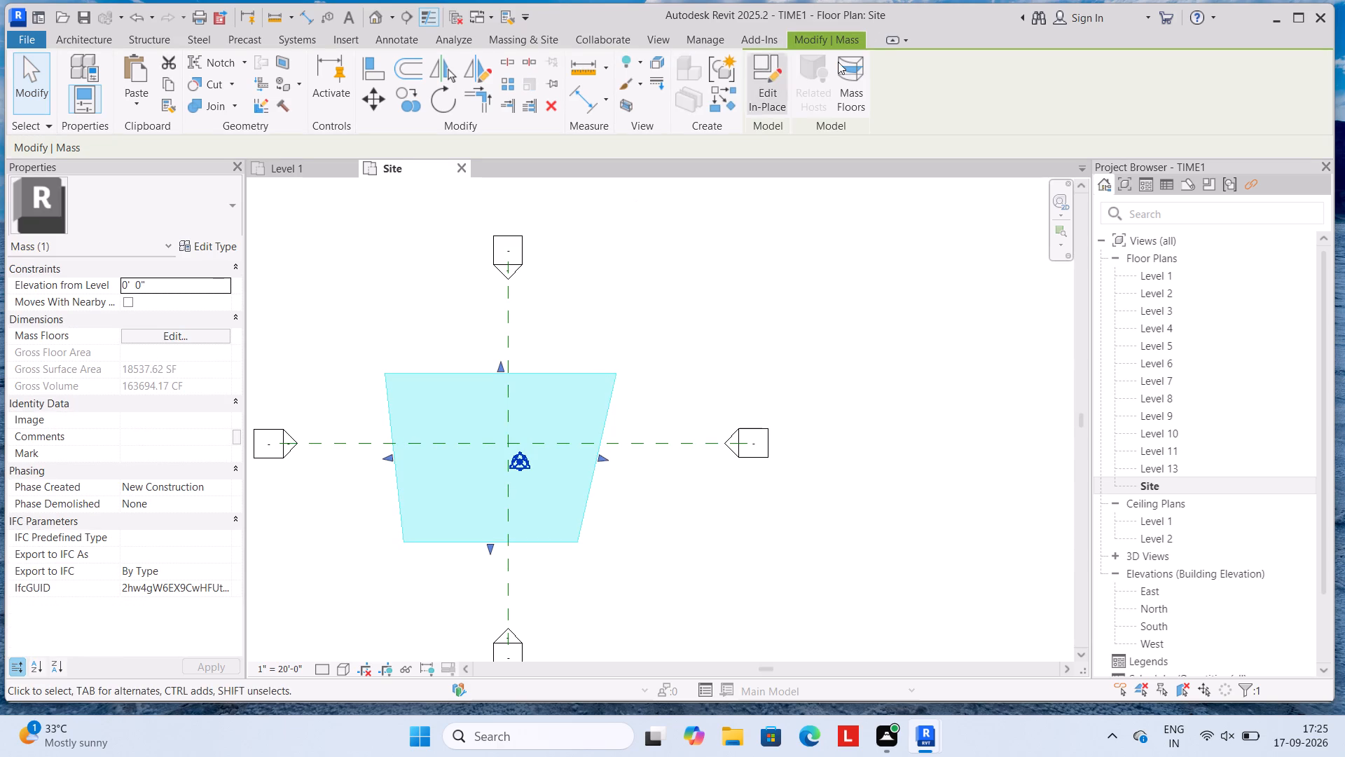
click(764, 66)
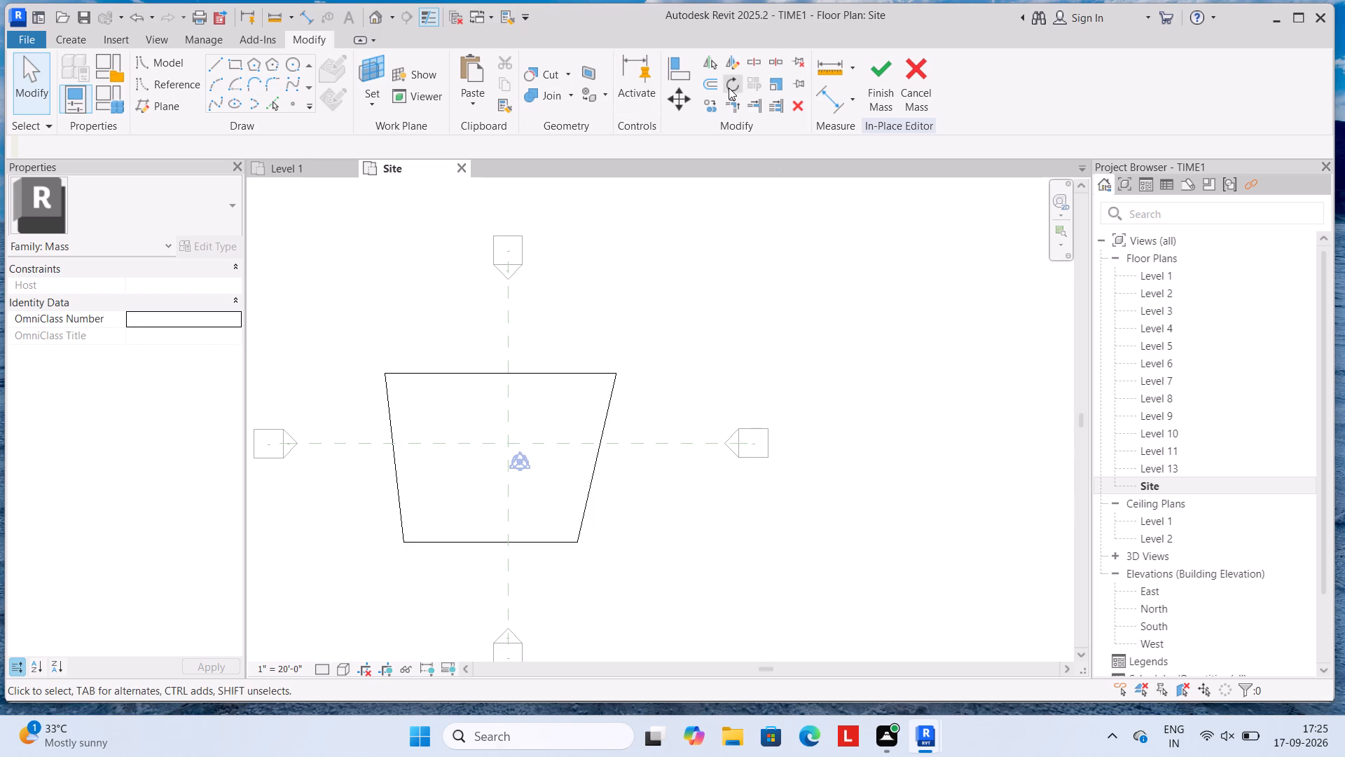
Use Pick Lines to place a model line on the mass's upper side and another offset 20' 0" inward from it.
click(710, 85)
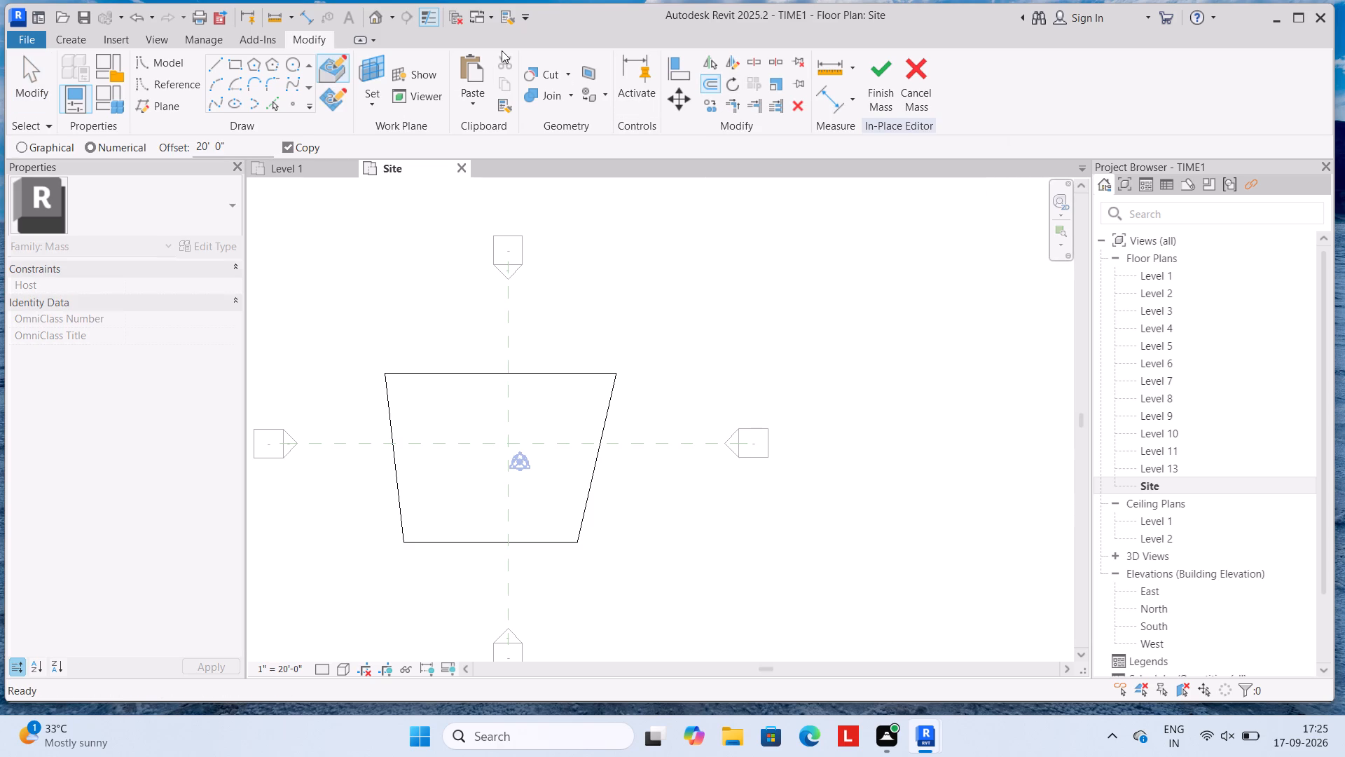
click(19, 145)
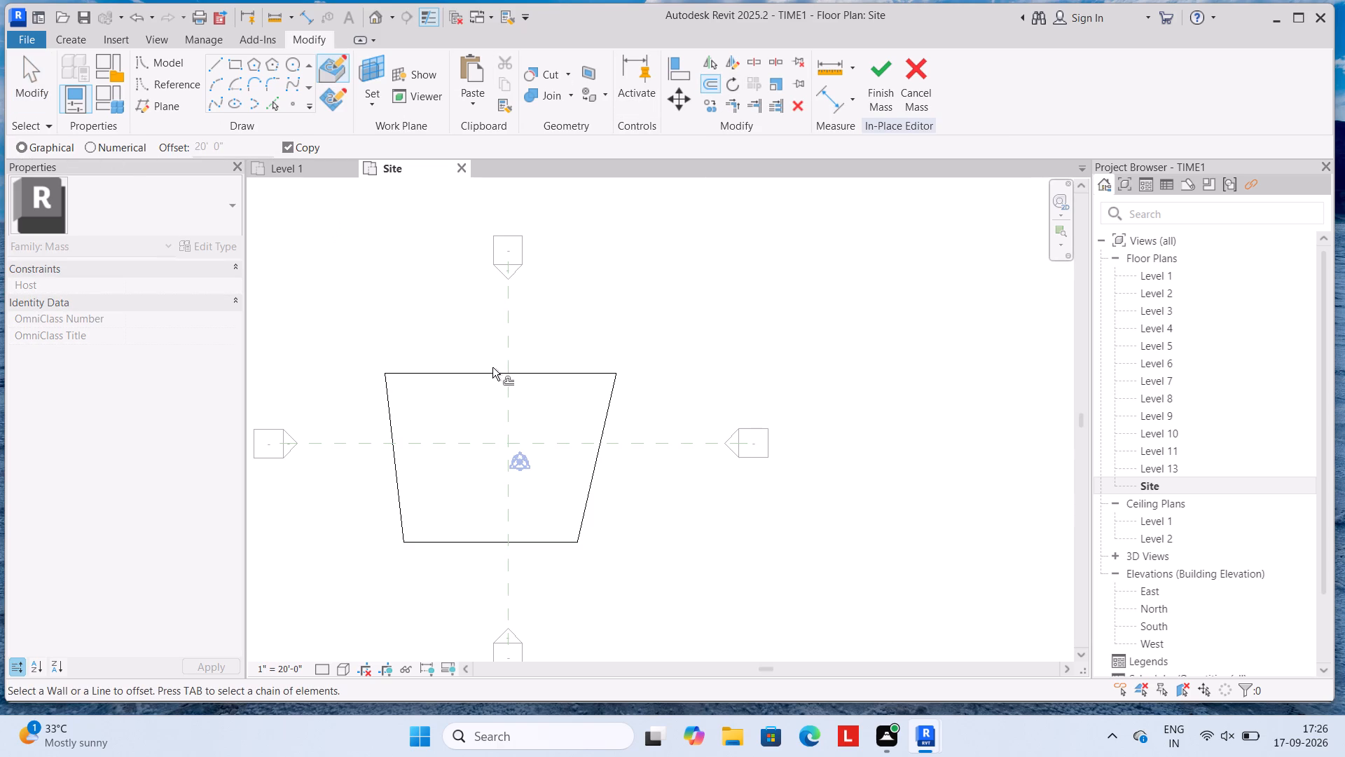
click(274, 107)
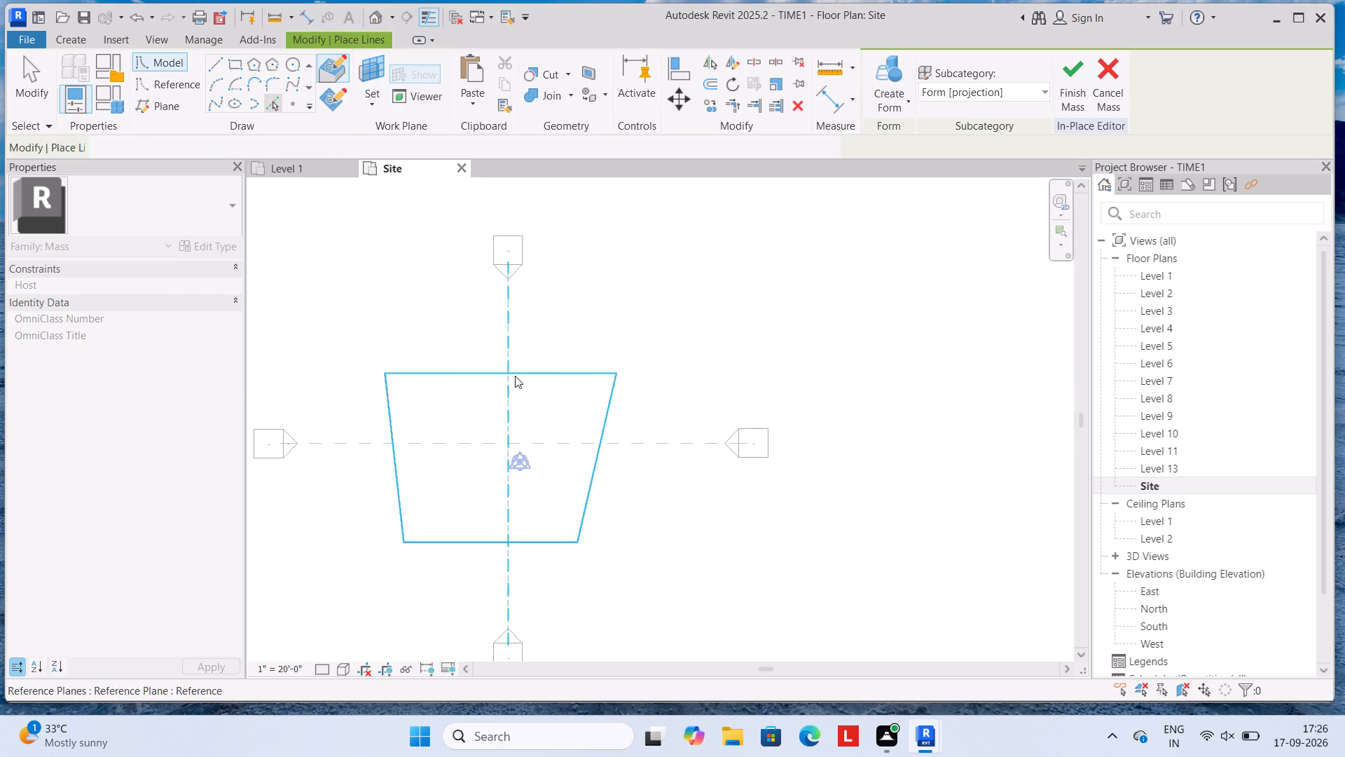
click(542, 370)
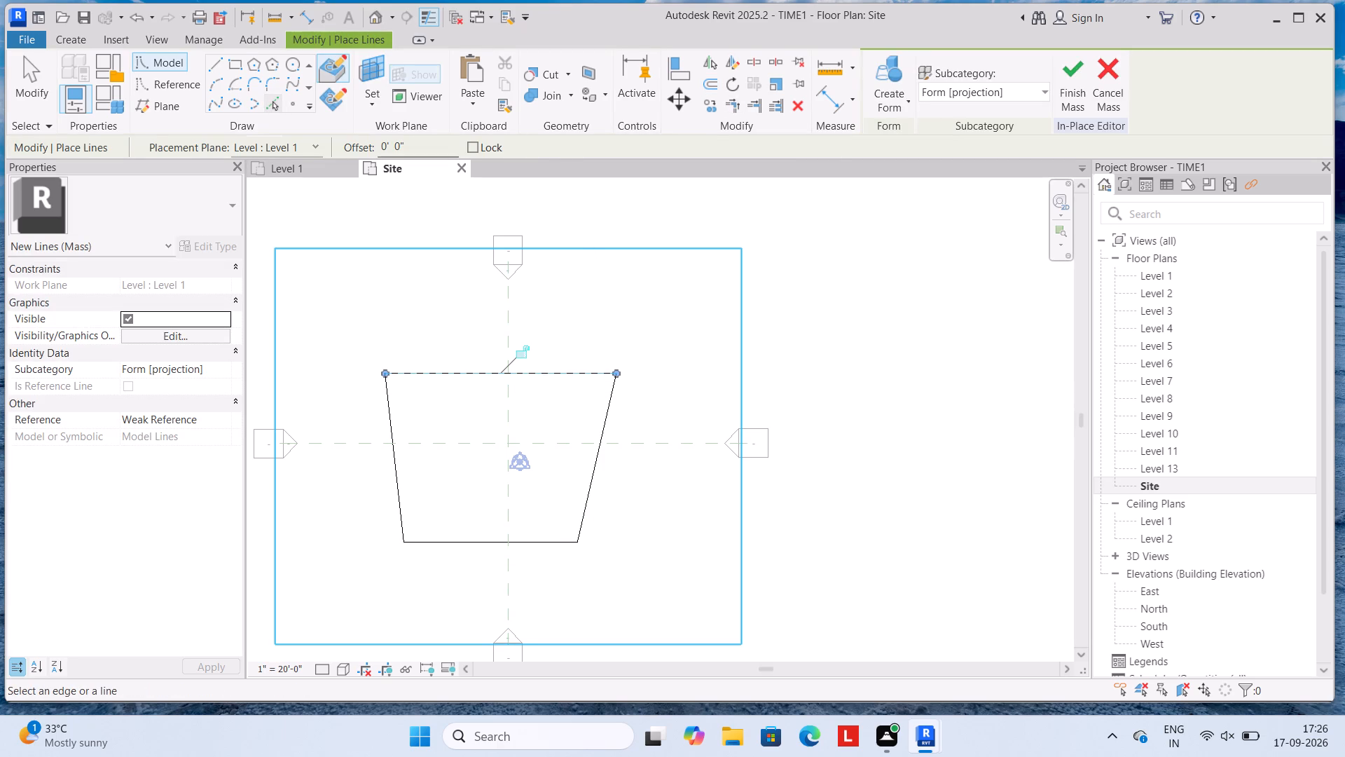
drag(417, 141, 248, 165)
text(20)
key(apostrophe)
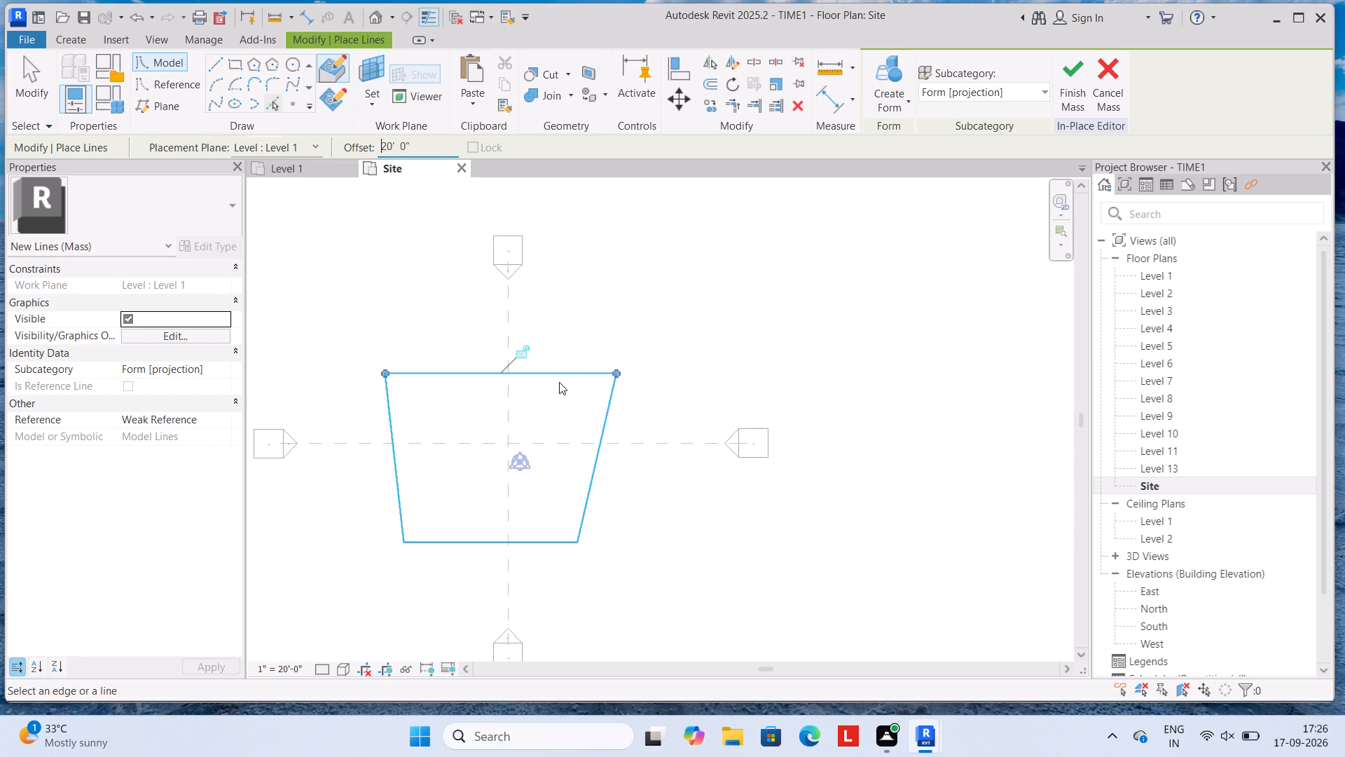
click(560, 375)
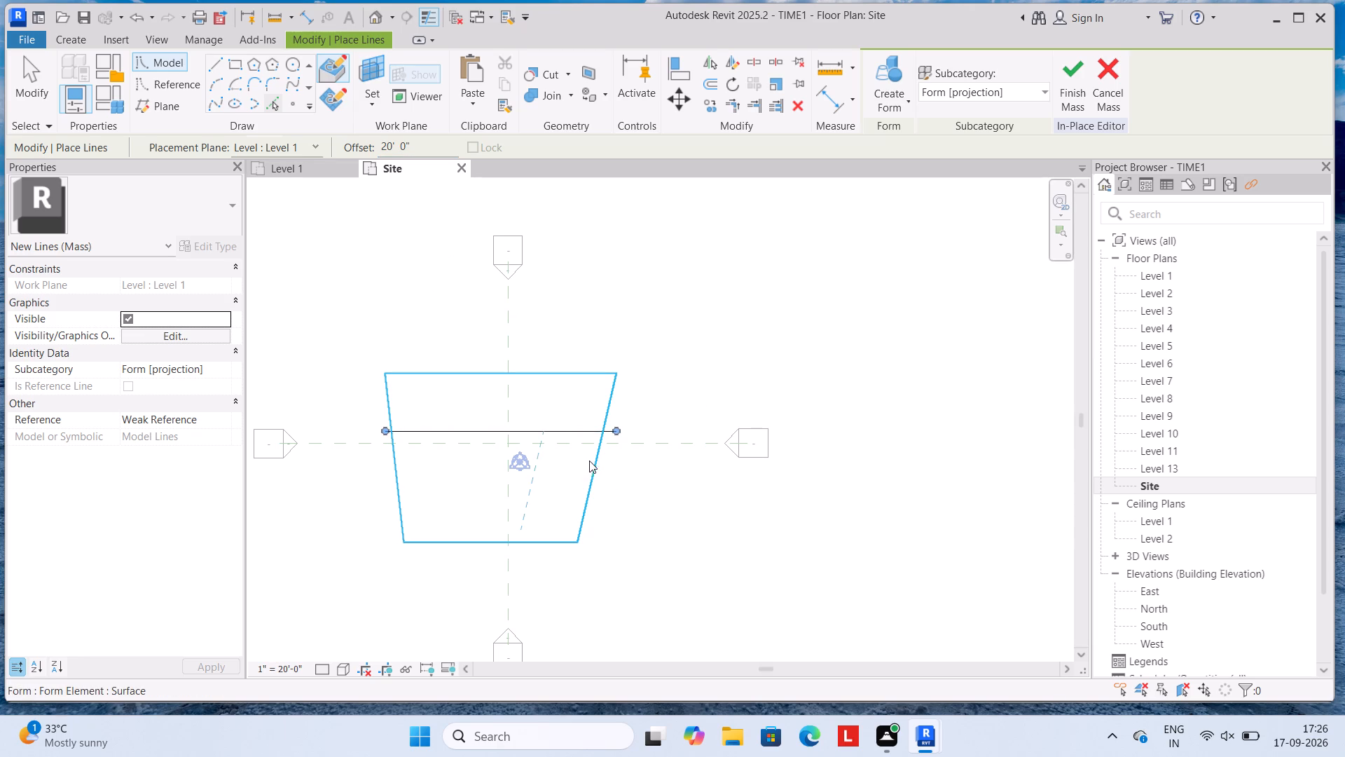
Pick the mass's left, right and lower sides to place lines 20' 0" inward, closing the inner outline, and finish the mass.
scroll(594, 449, up, 4)
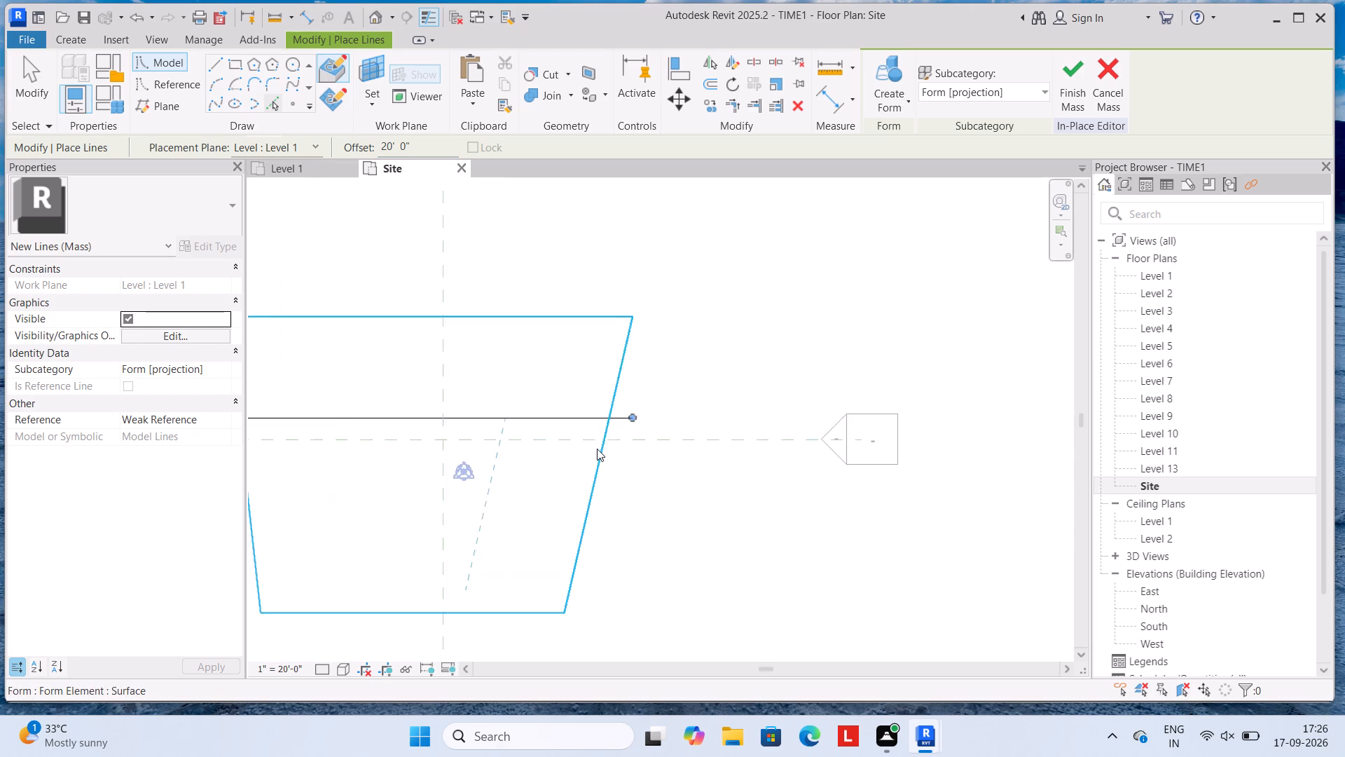
scroll(597, 449, up, 4)
middle_drag(403, 450, 743, 439)
scroll(469, 445, down, 4)
scroll(544, 468, up, 4)
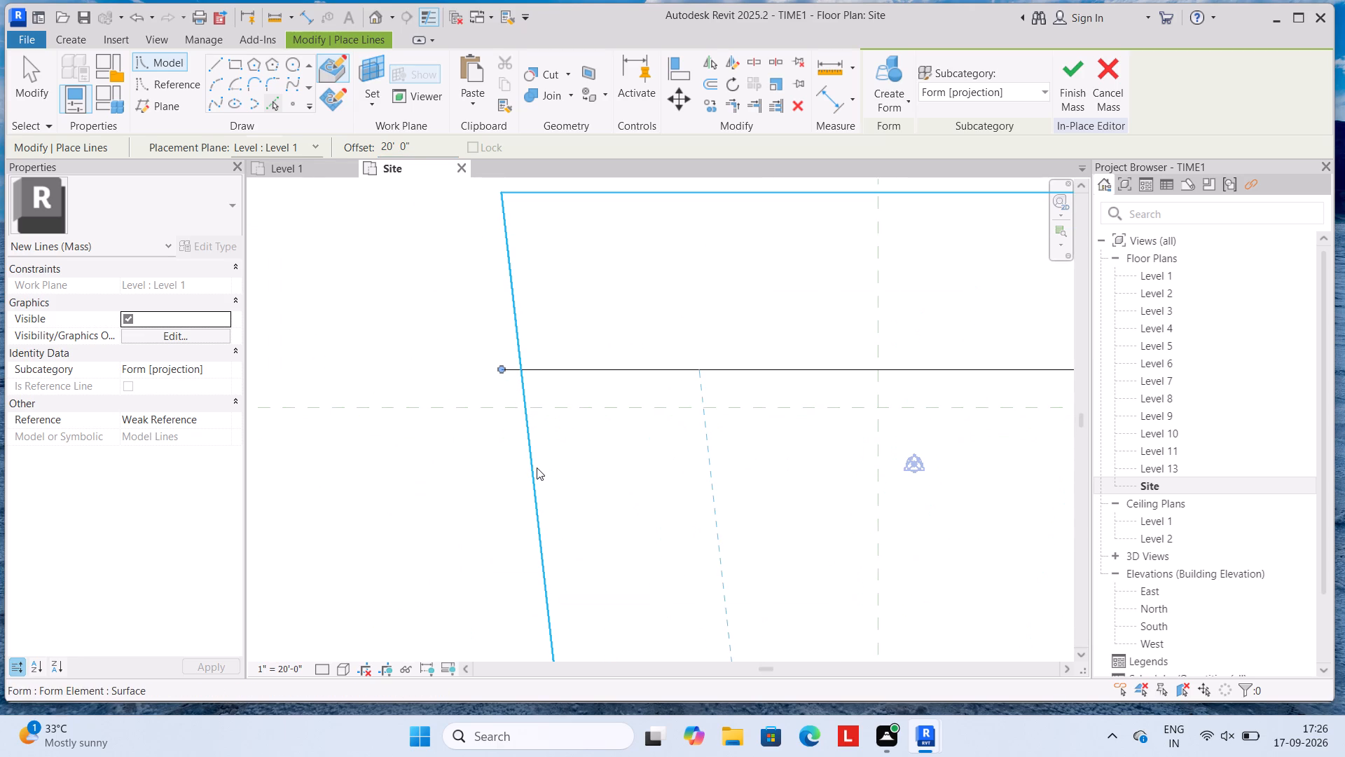
click(537, 468)
scroll(625, 461, down, 4)
middle_drag(676, 487, 527, 399)
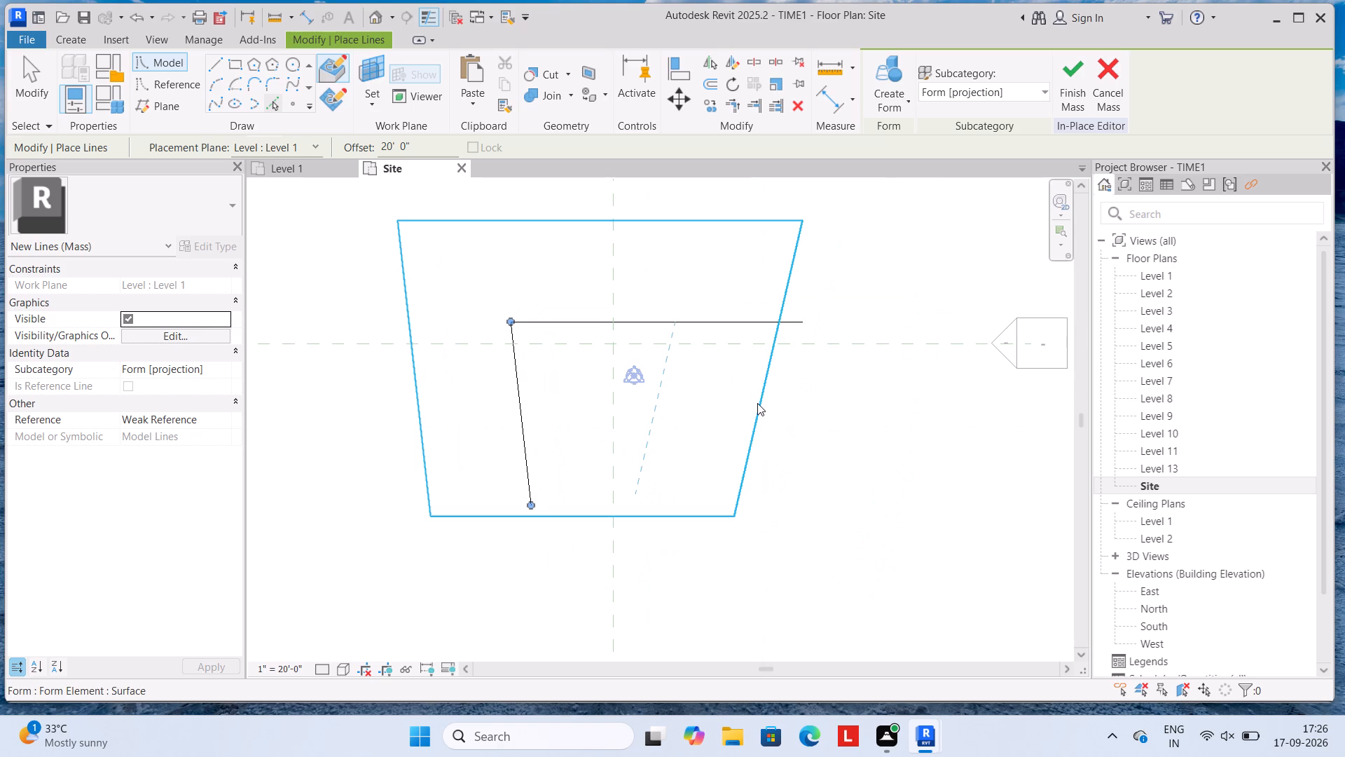
click(758, 402)
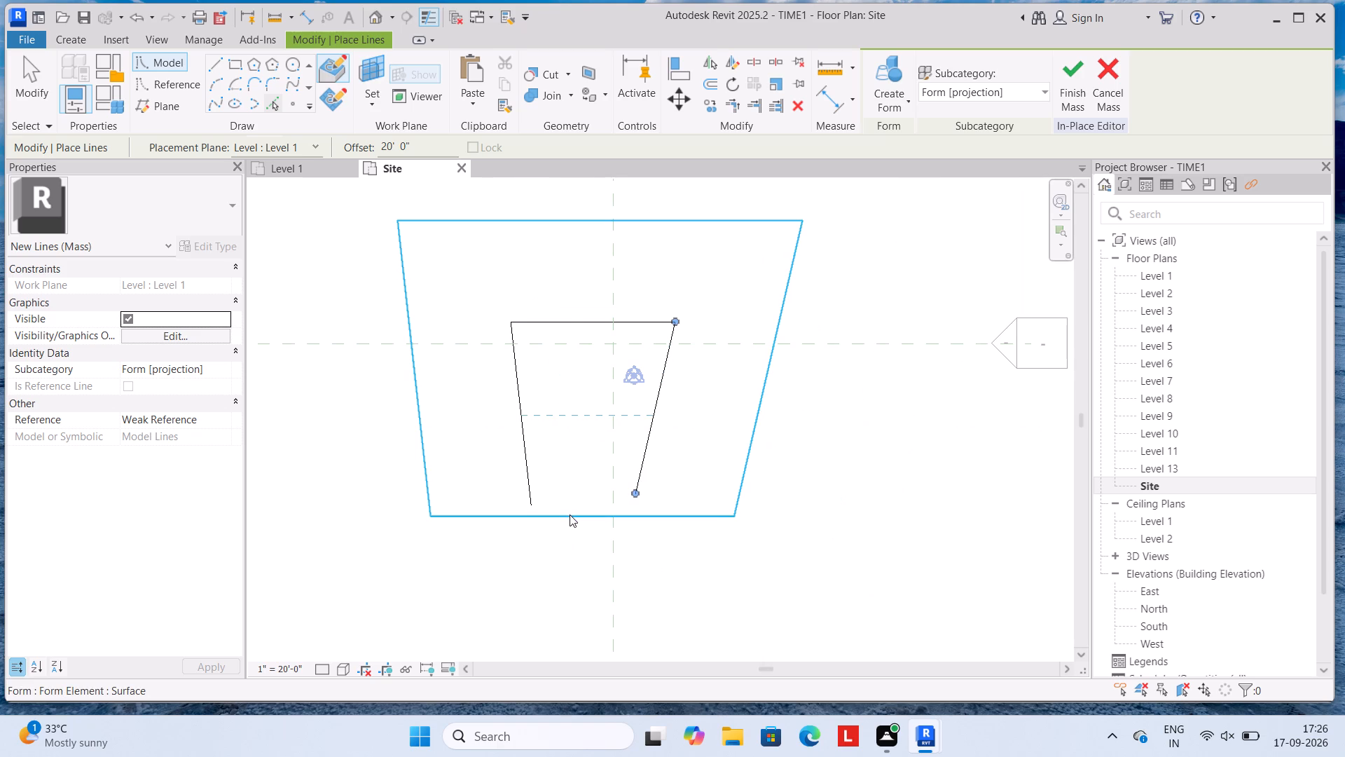
click(570, 514)
scroll(736, 314, down, 3)
middle_drag(735, 317, 728, 340)
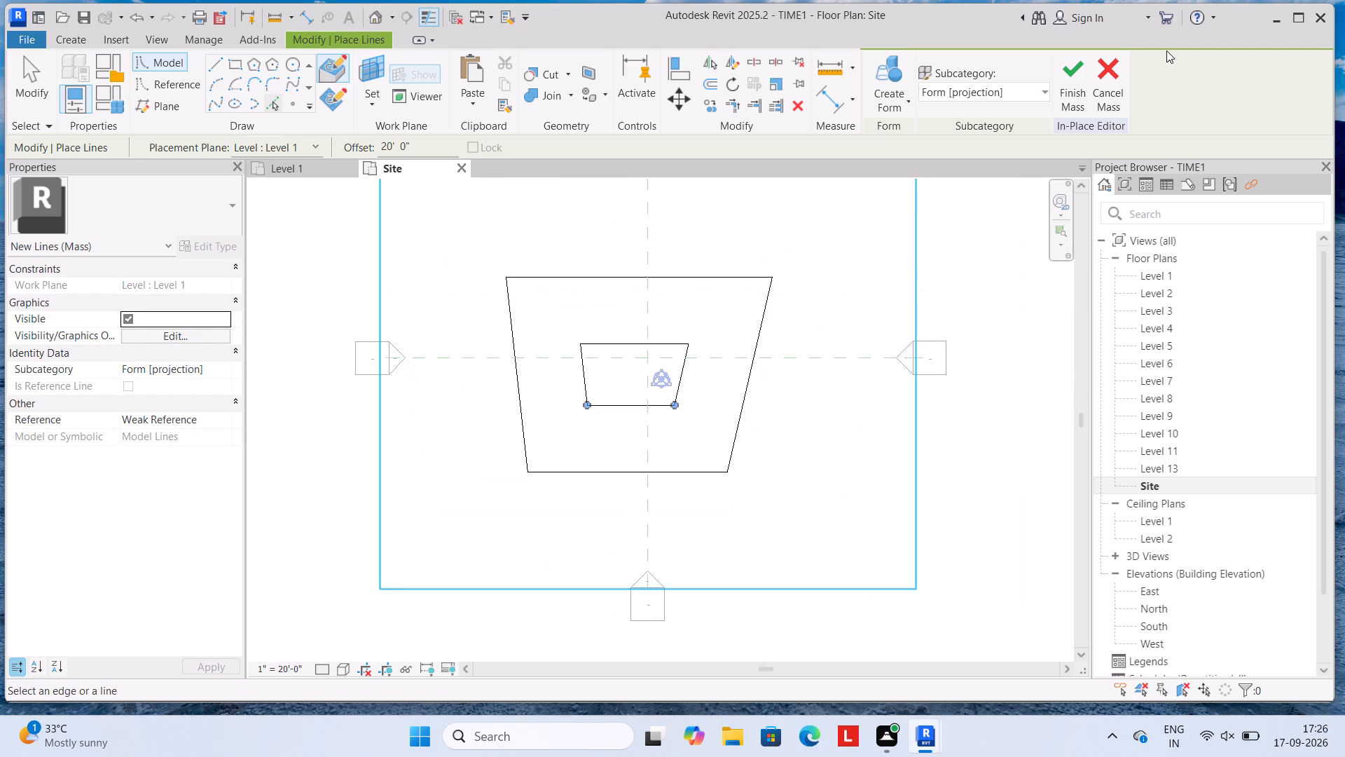
click(1061, 70)
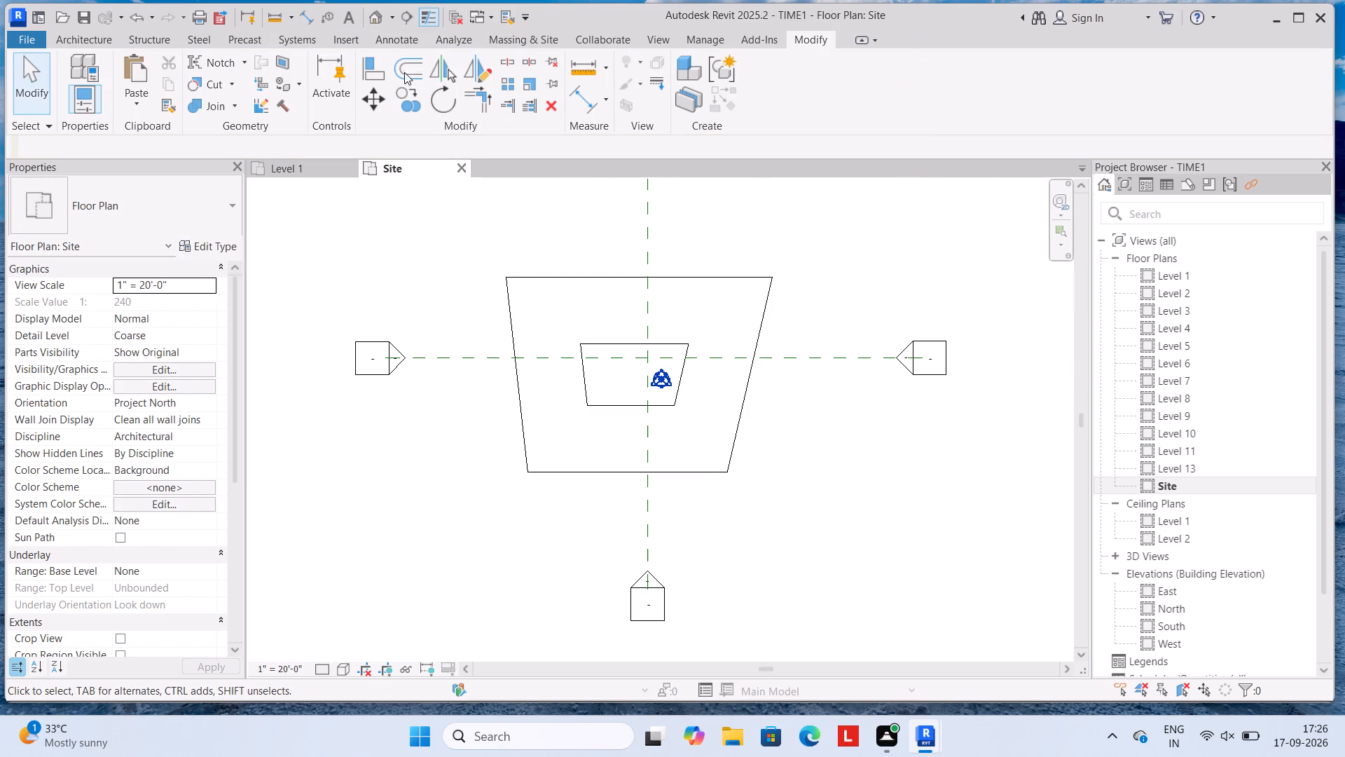
Open the default 3D view, select the mass to inspect it with its inner outline, and open the visual style options.
click(391, 15)
click(415, 36)
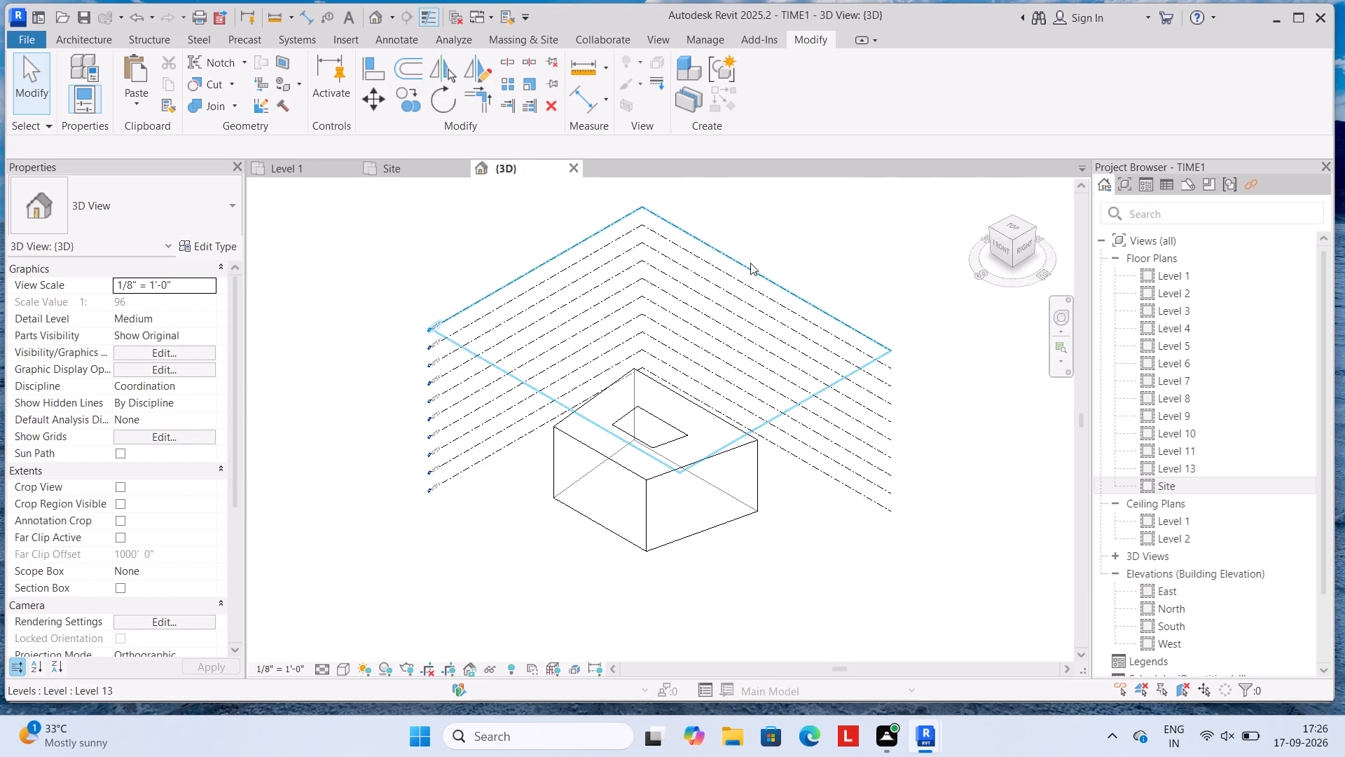
click(640, 545)
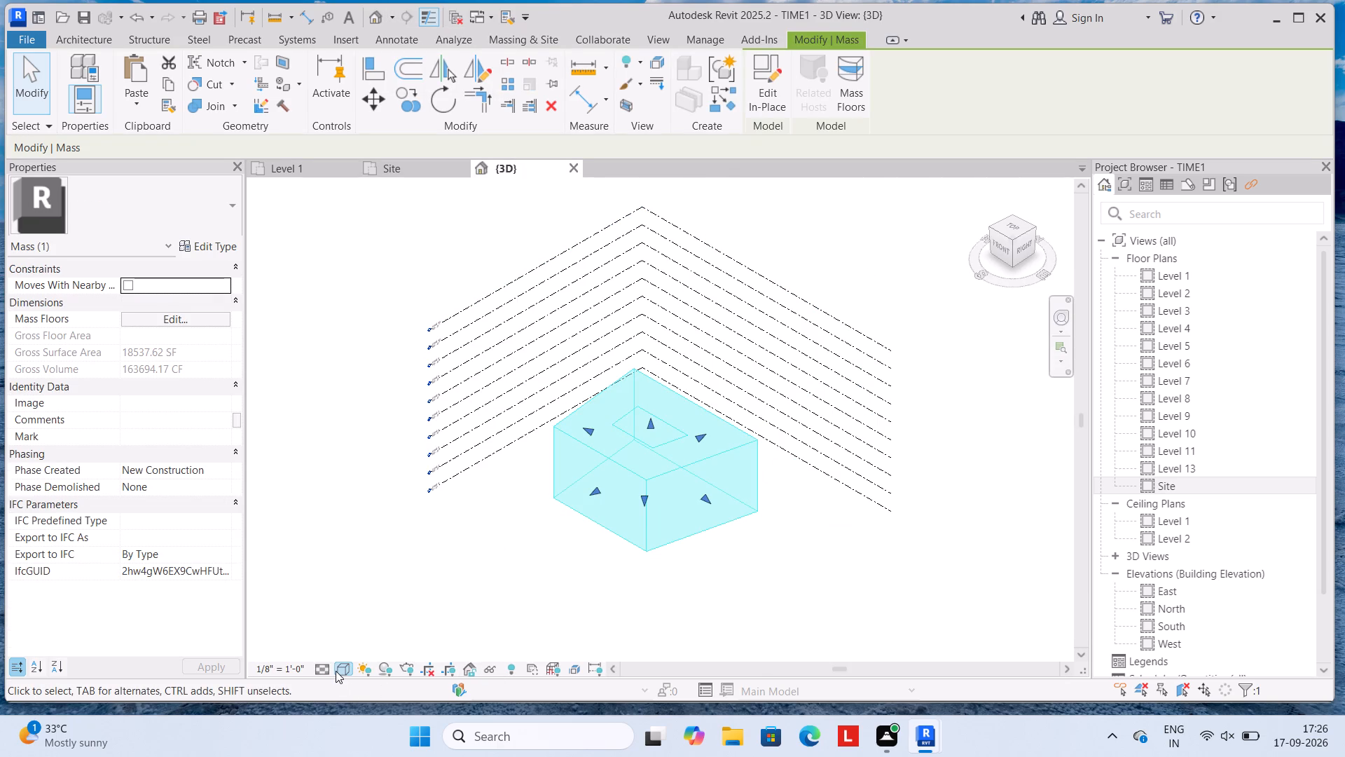
click(336, 671)
click(309, 486)
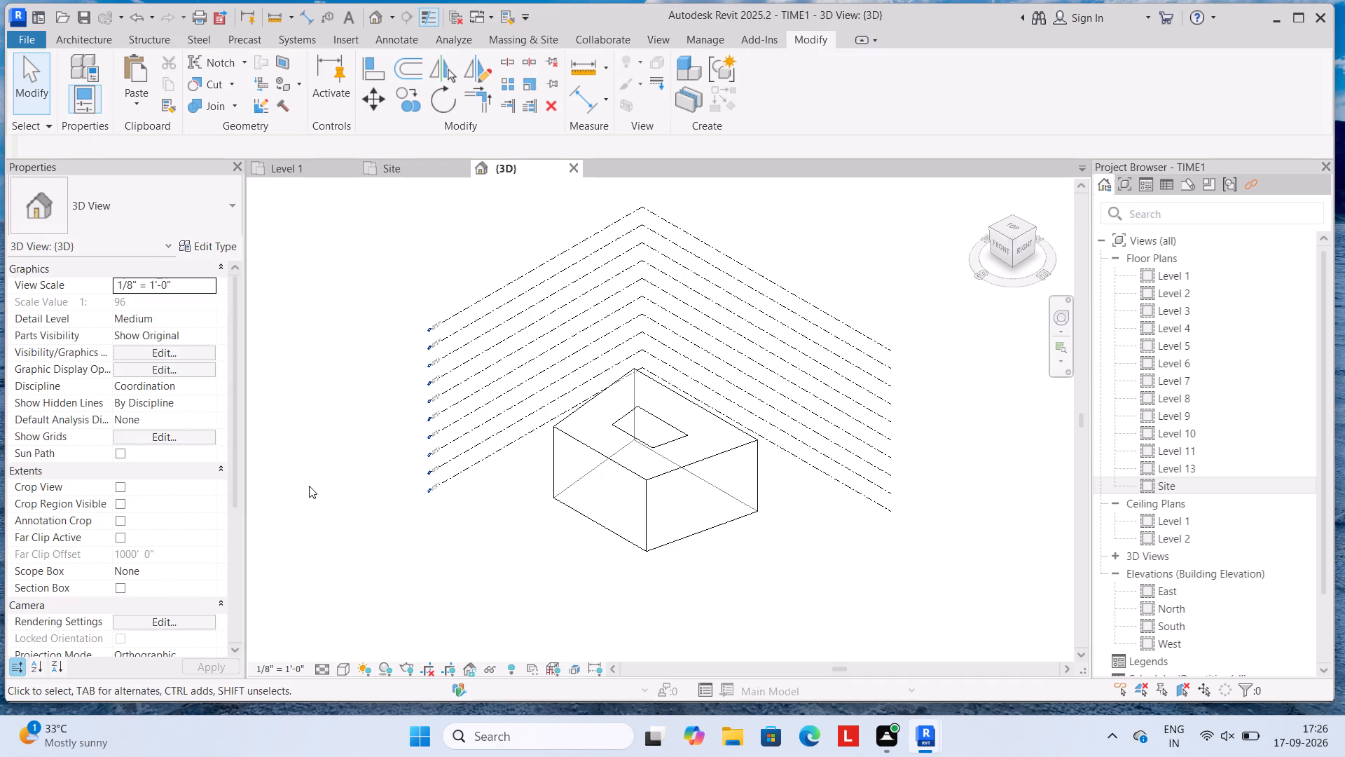
Examine the mass and its inner outline in the 3D view.
scroll(647, 424, up, 9)
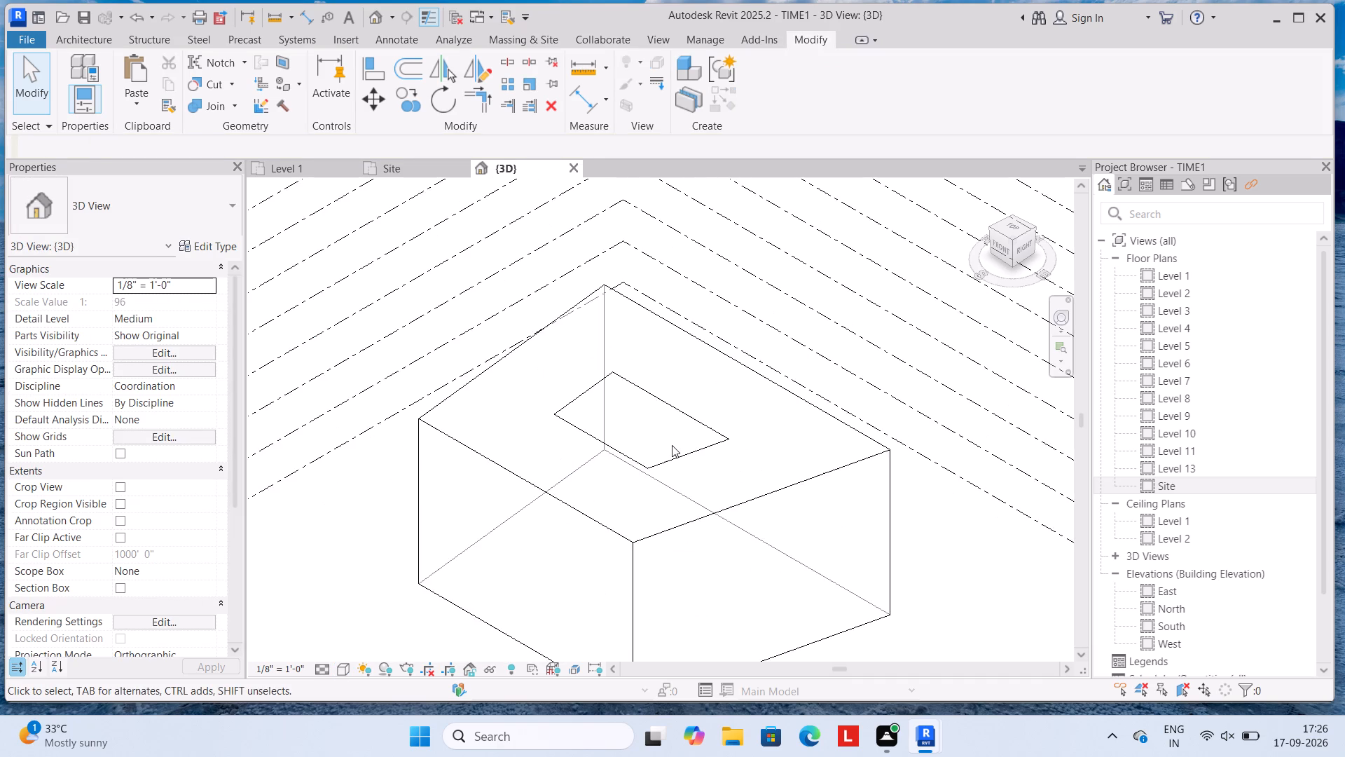
scroll(672, 445, up, 1)
scroll(646, 475, down, 10)
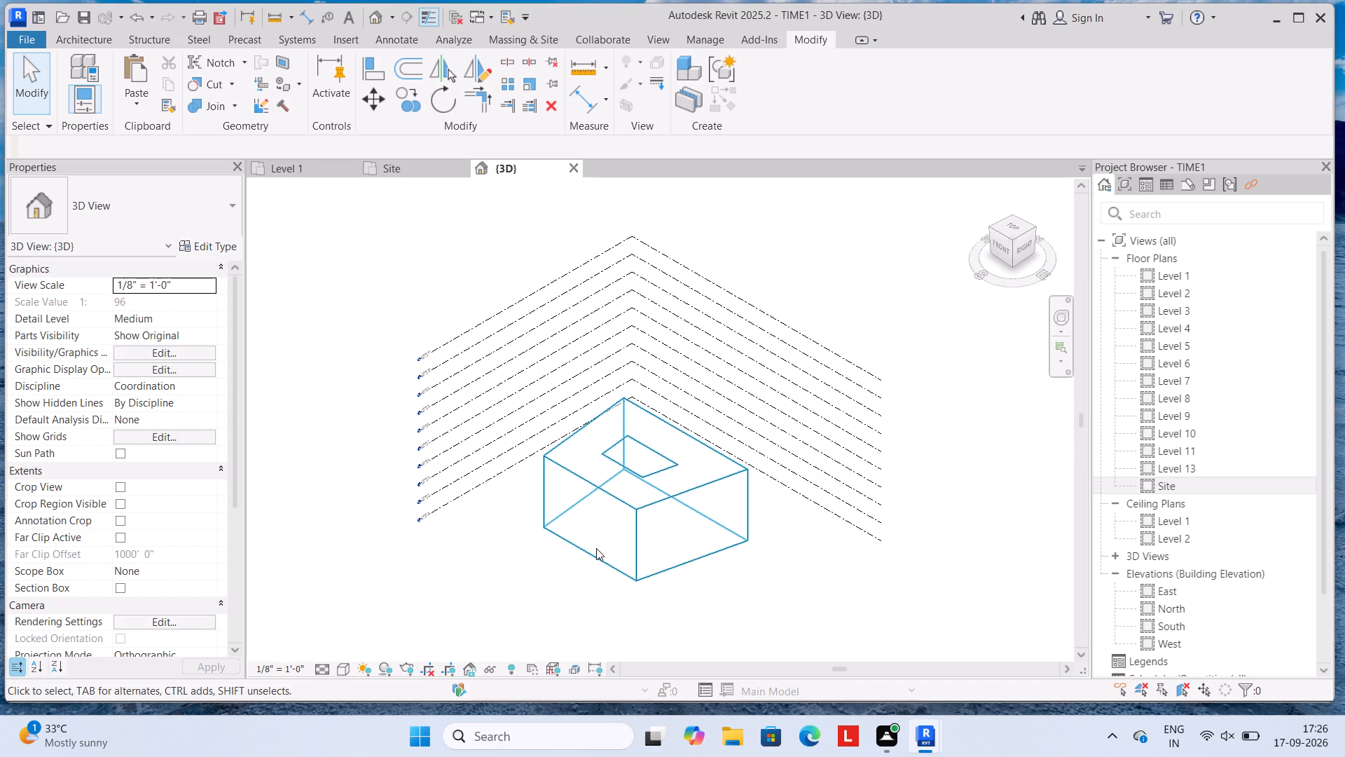
click(650, 455)
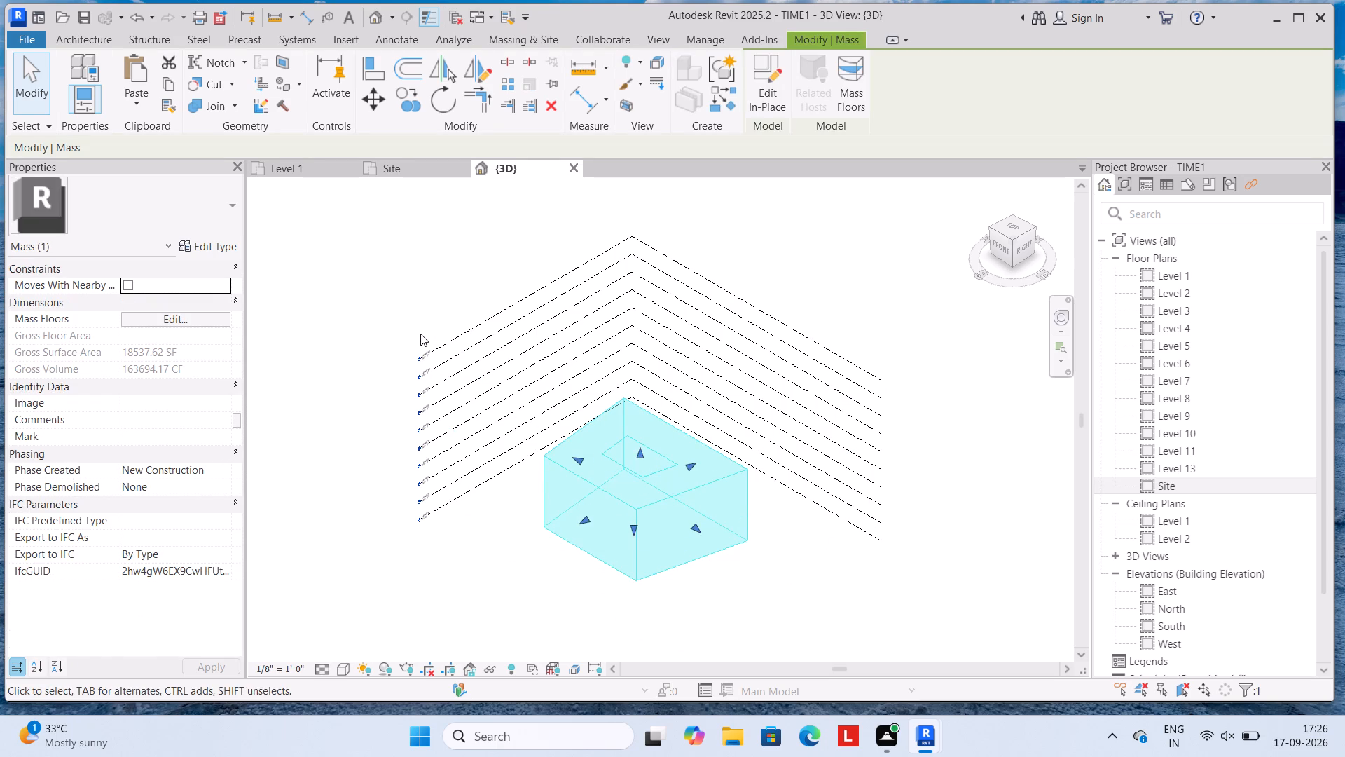
key(Escape)
key(Escape)
Open the Level 1 floor plan and check the mass's outline there.
click(300, 175)
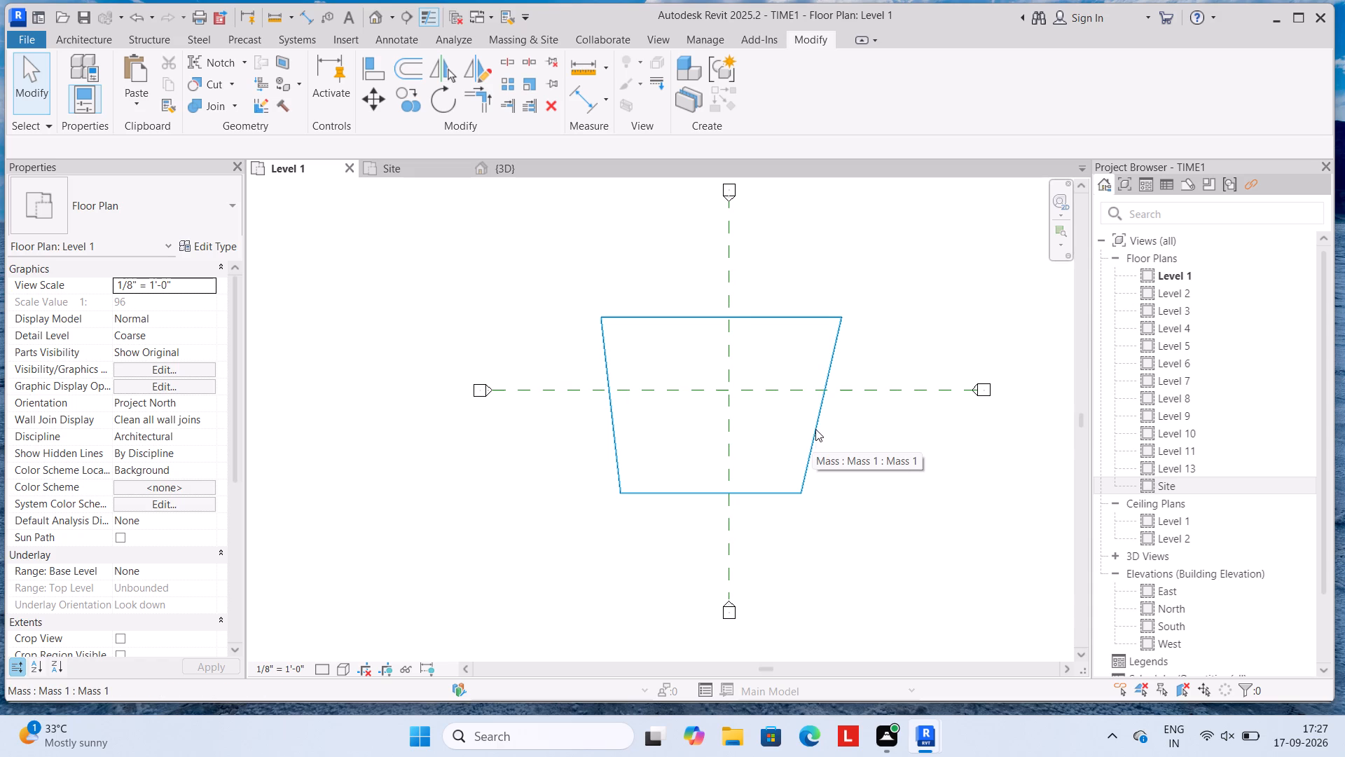
key(Escape)
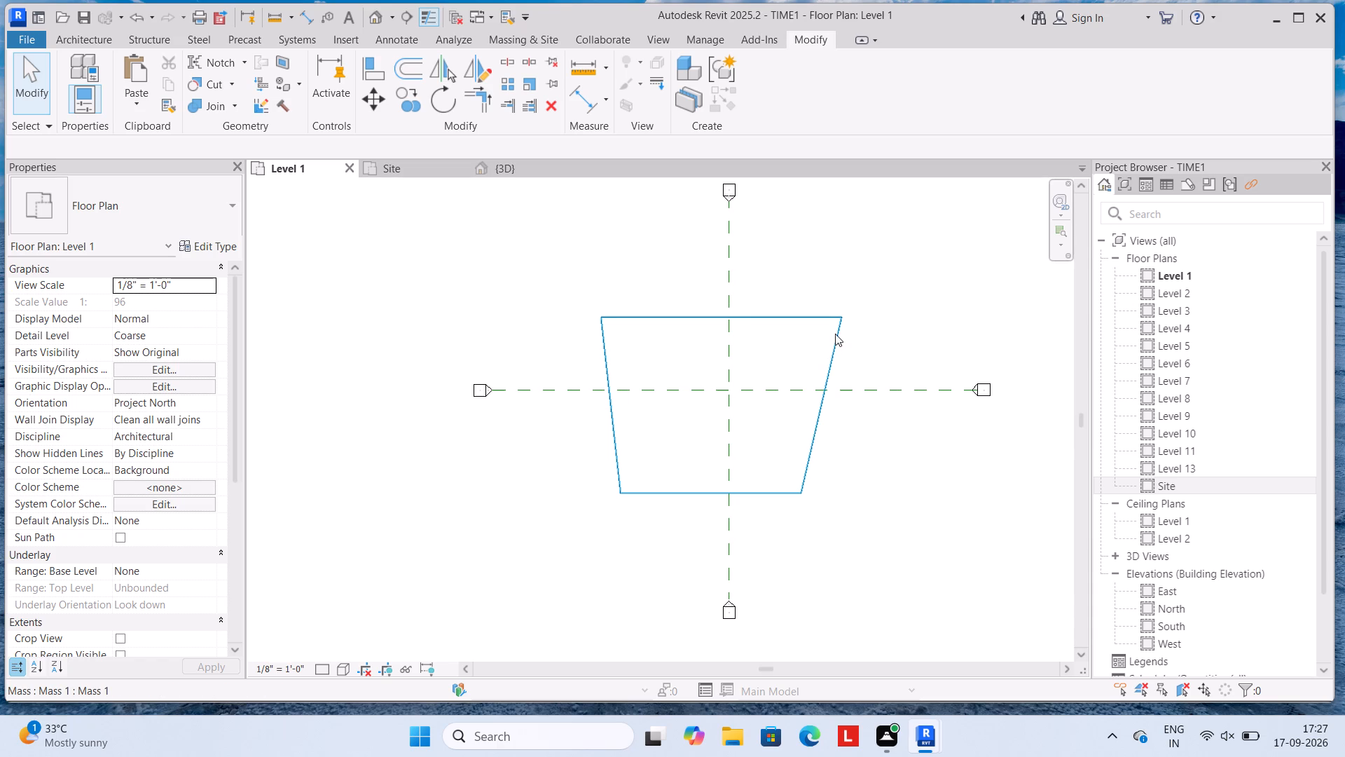
click(836, 327)
key(Escape)
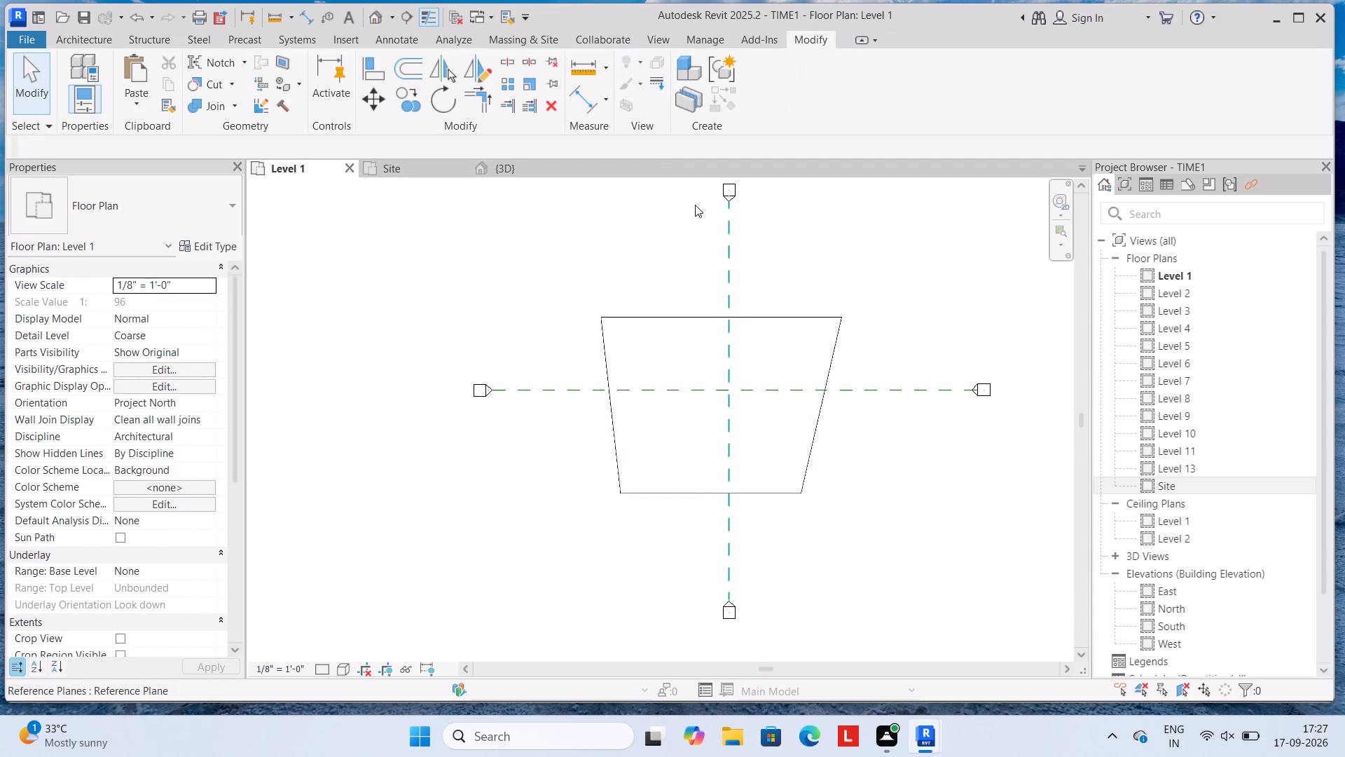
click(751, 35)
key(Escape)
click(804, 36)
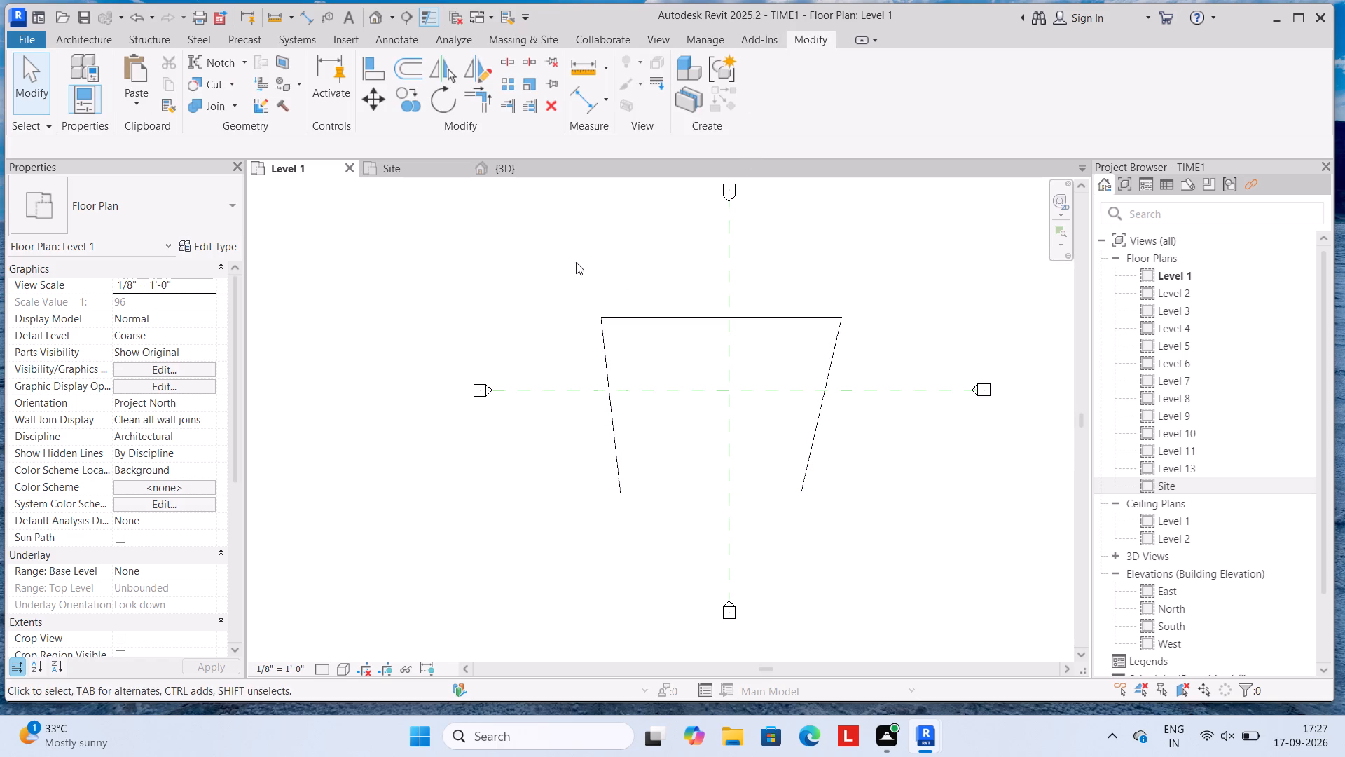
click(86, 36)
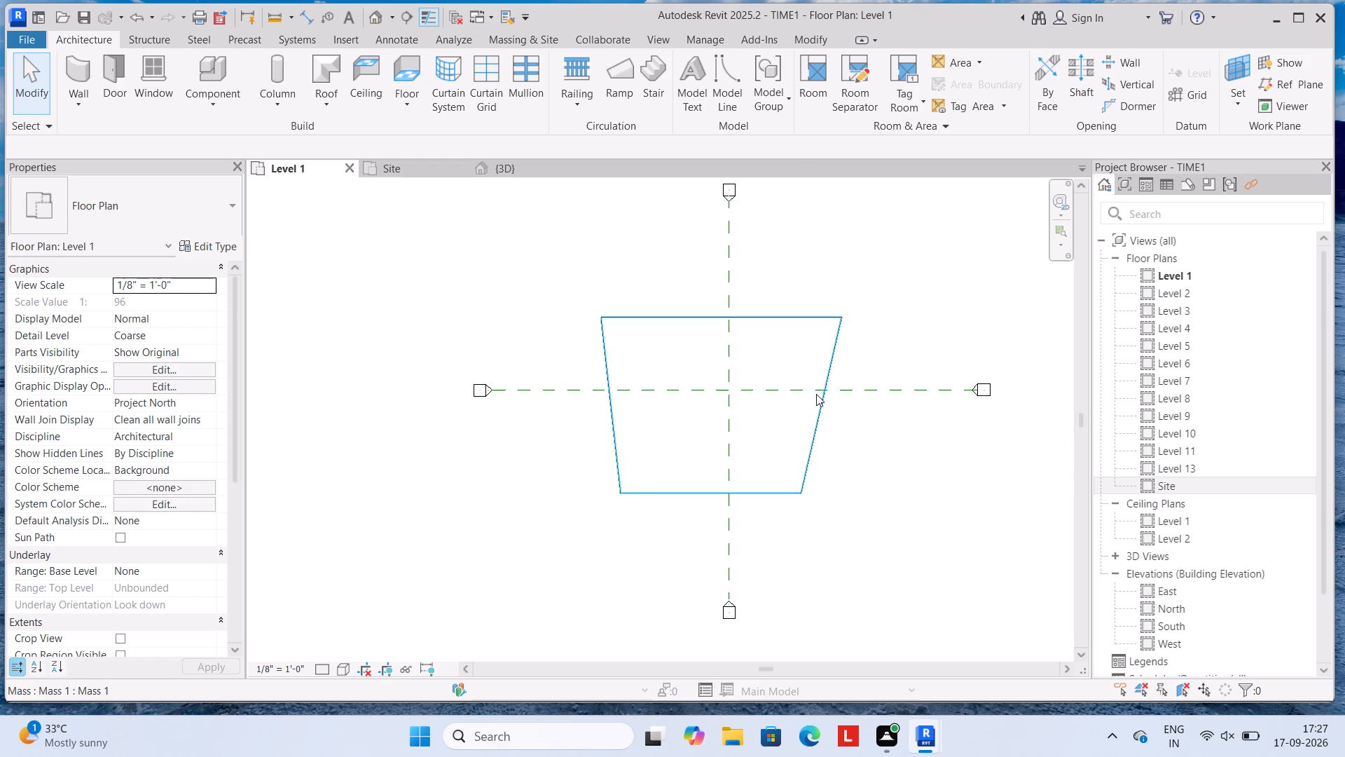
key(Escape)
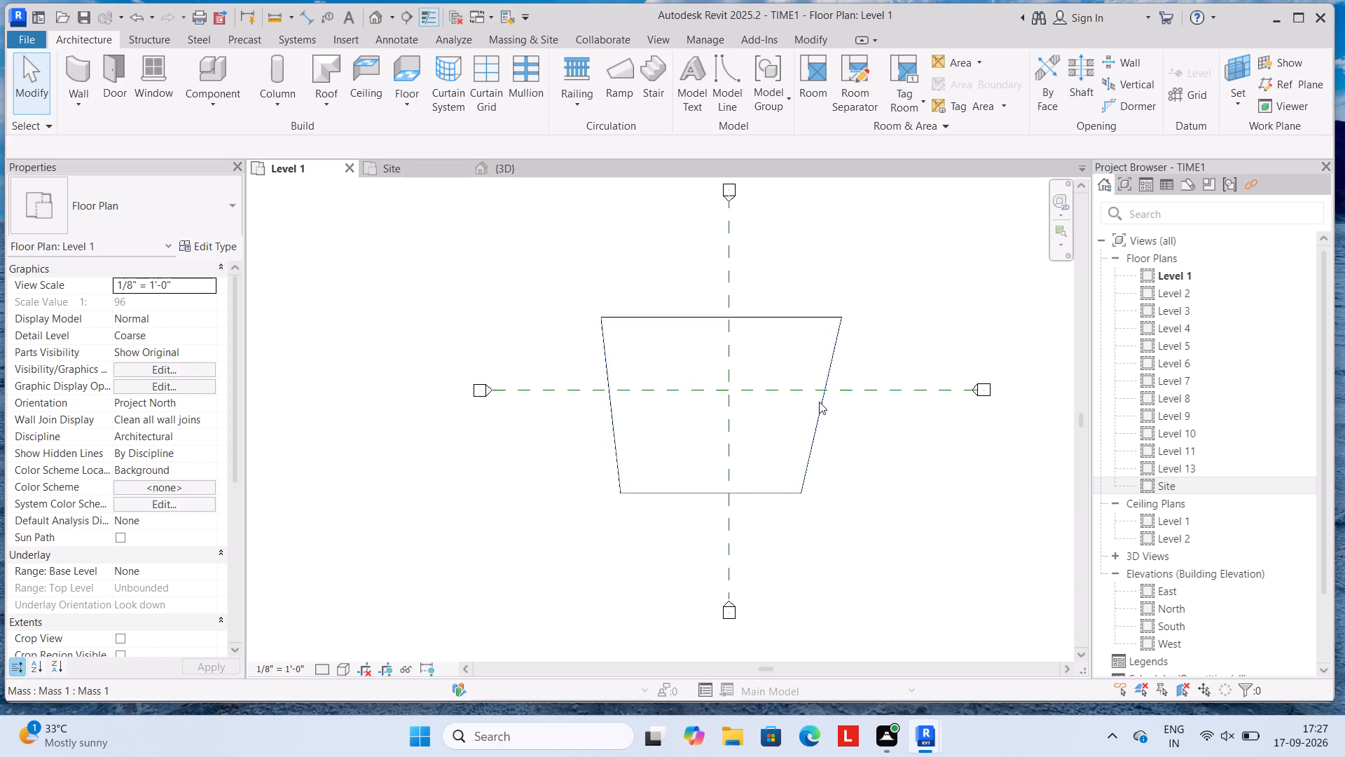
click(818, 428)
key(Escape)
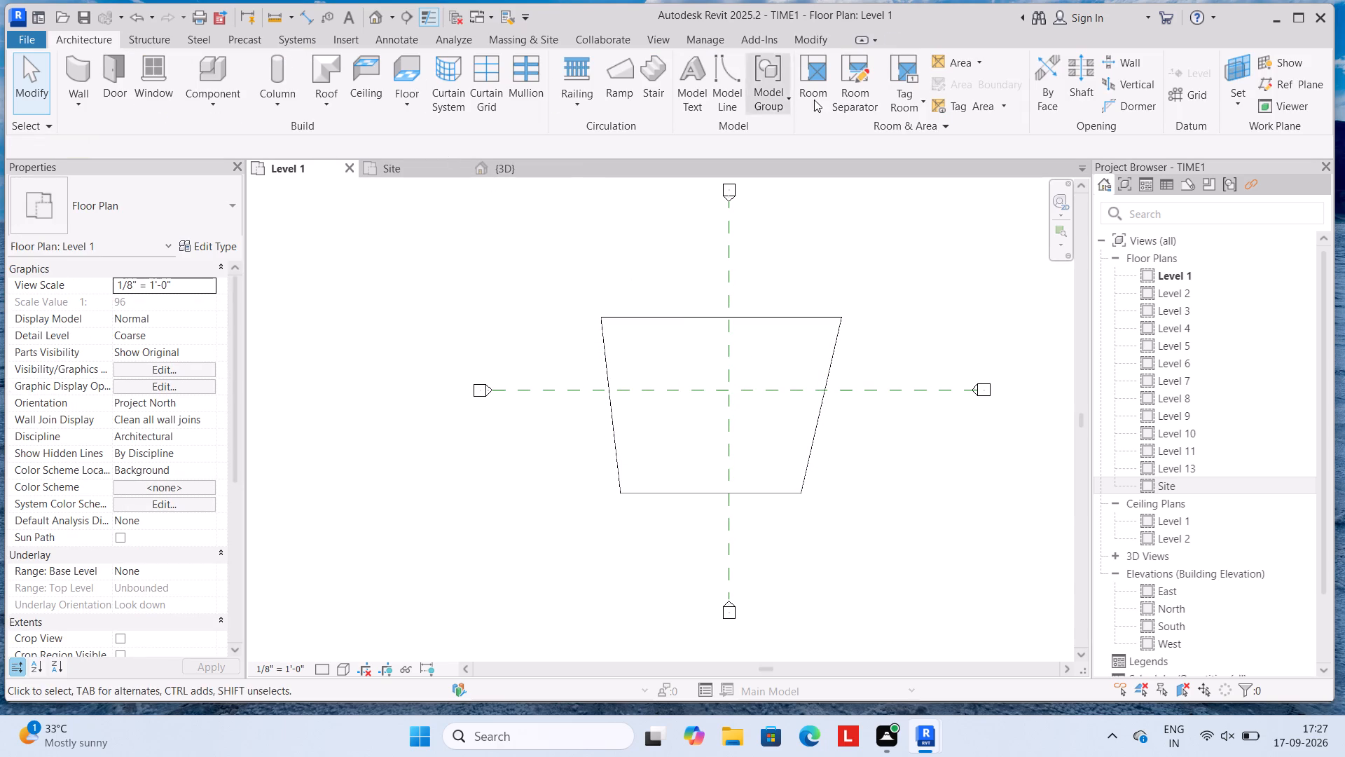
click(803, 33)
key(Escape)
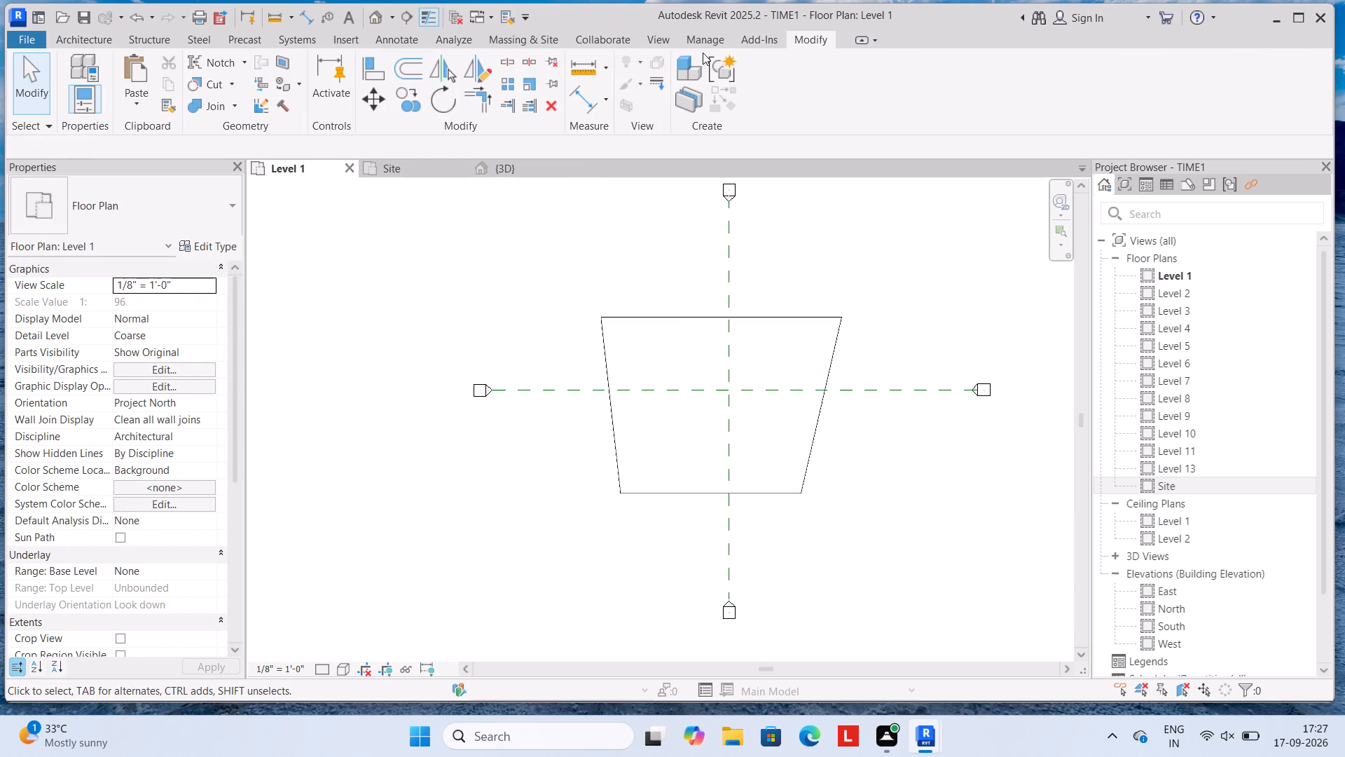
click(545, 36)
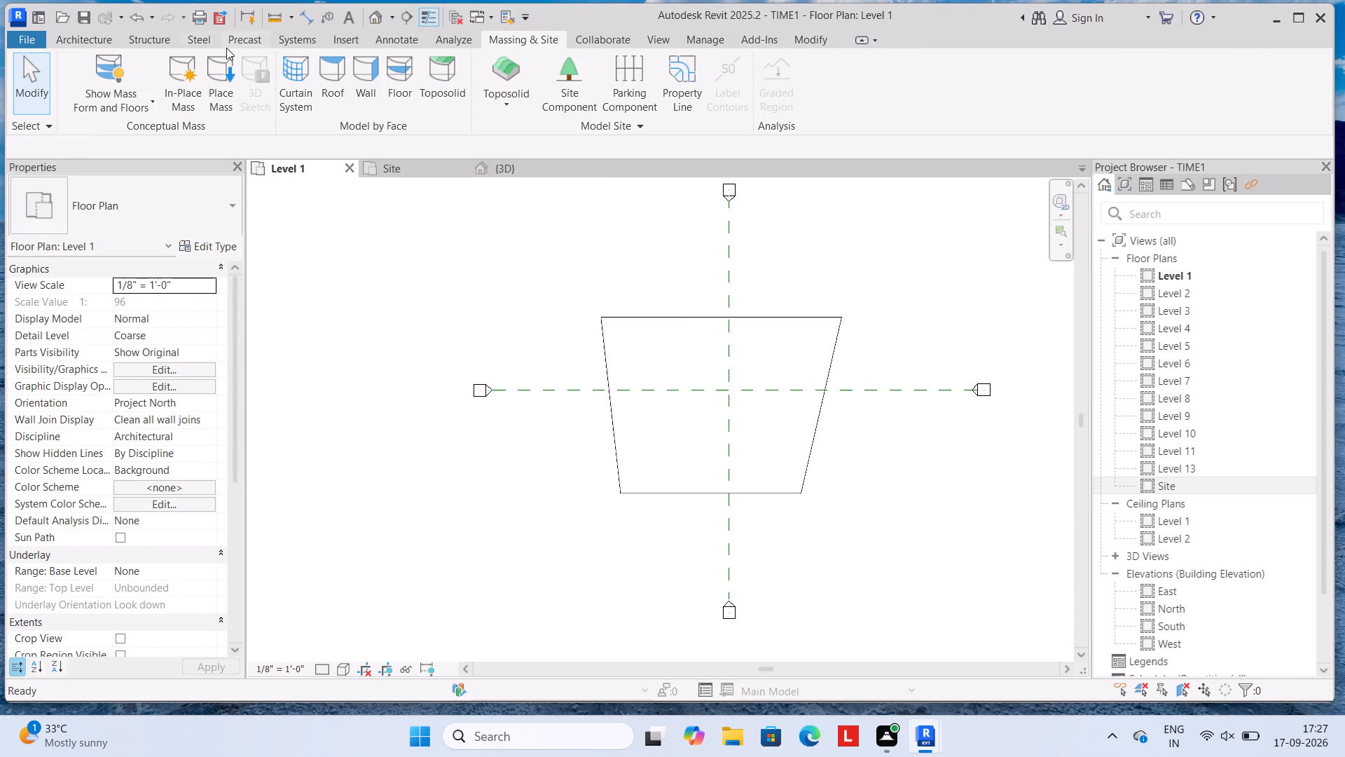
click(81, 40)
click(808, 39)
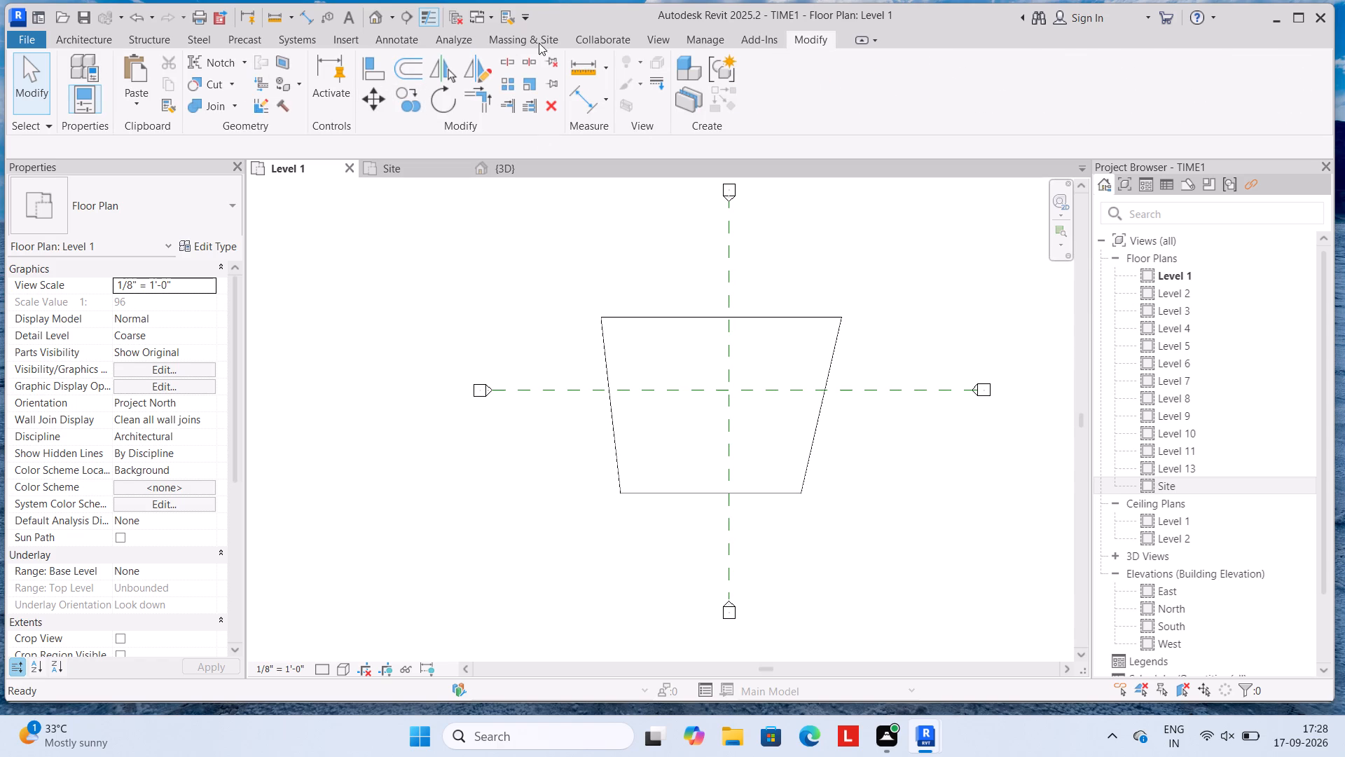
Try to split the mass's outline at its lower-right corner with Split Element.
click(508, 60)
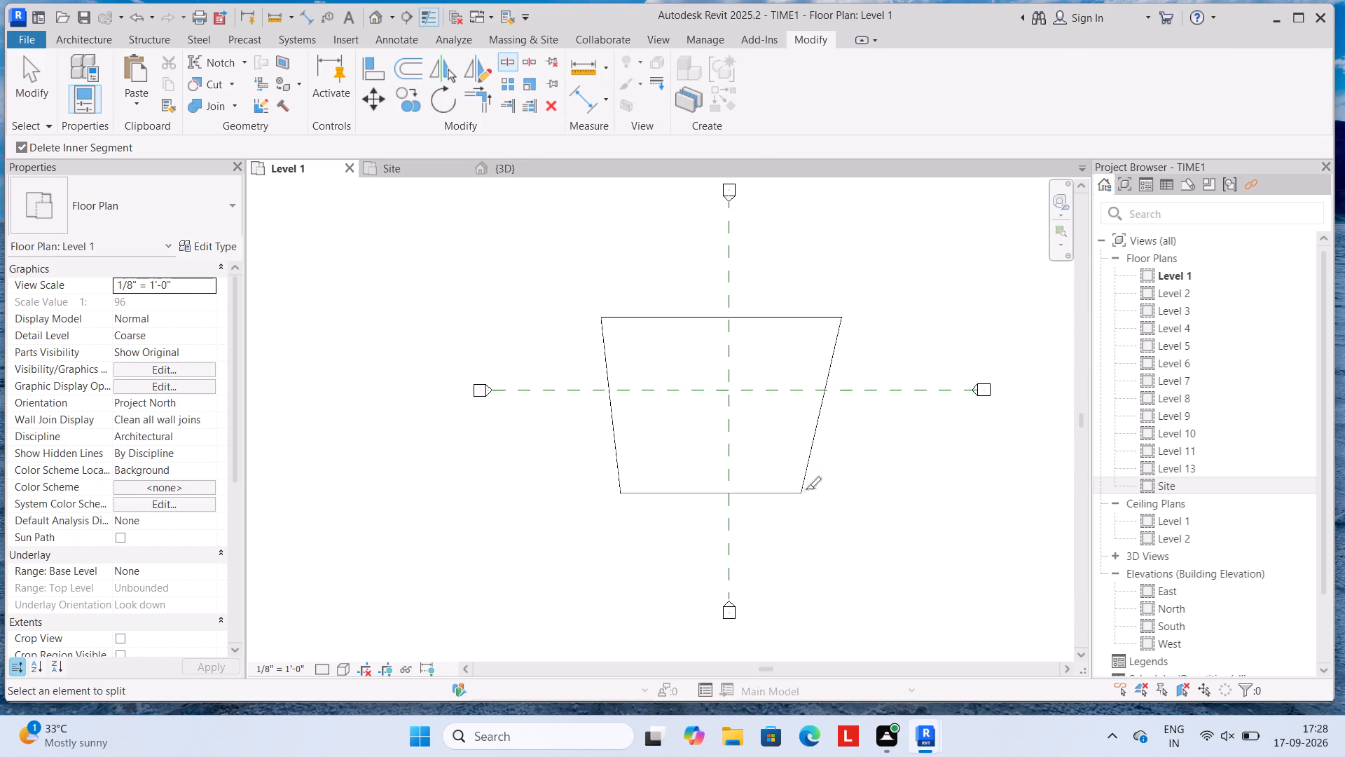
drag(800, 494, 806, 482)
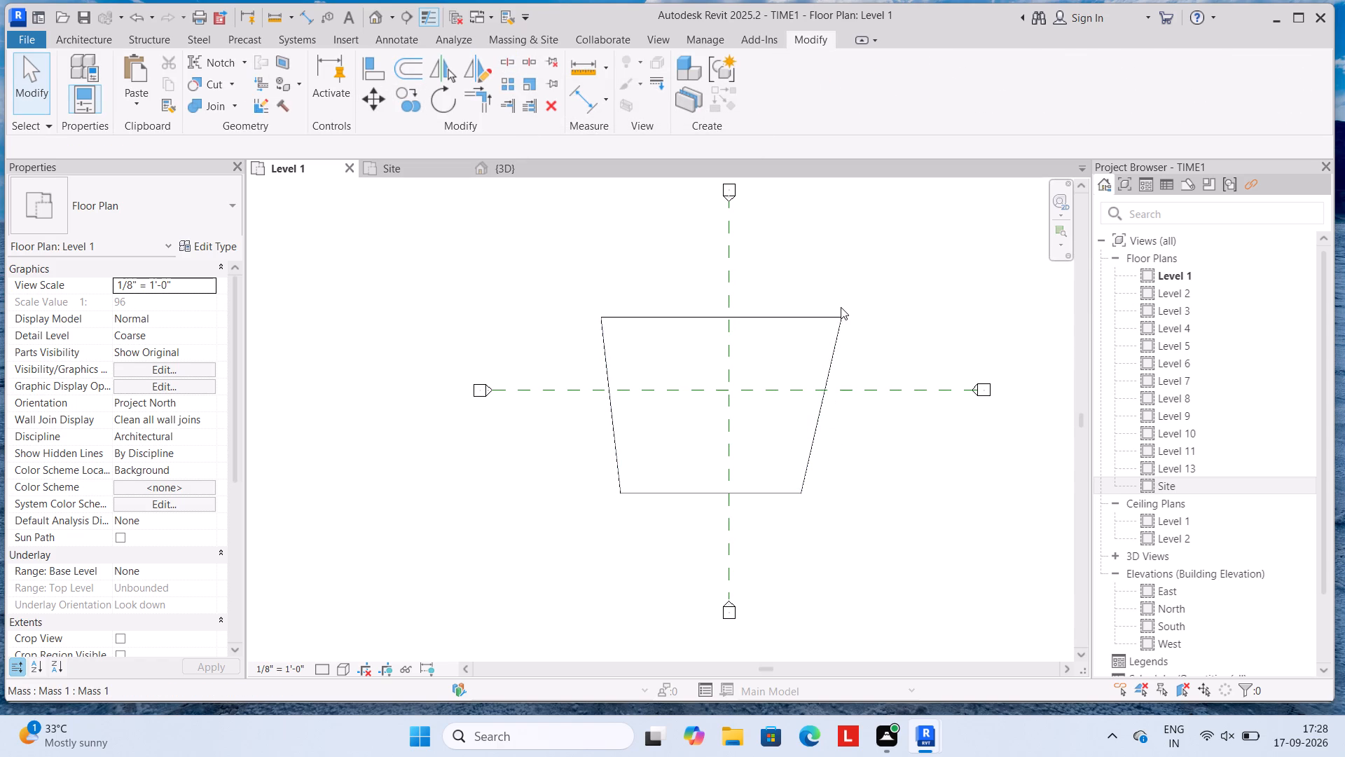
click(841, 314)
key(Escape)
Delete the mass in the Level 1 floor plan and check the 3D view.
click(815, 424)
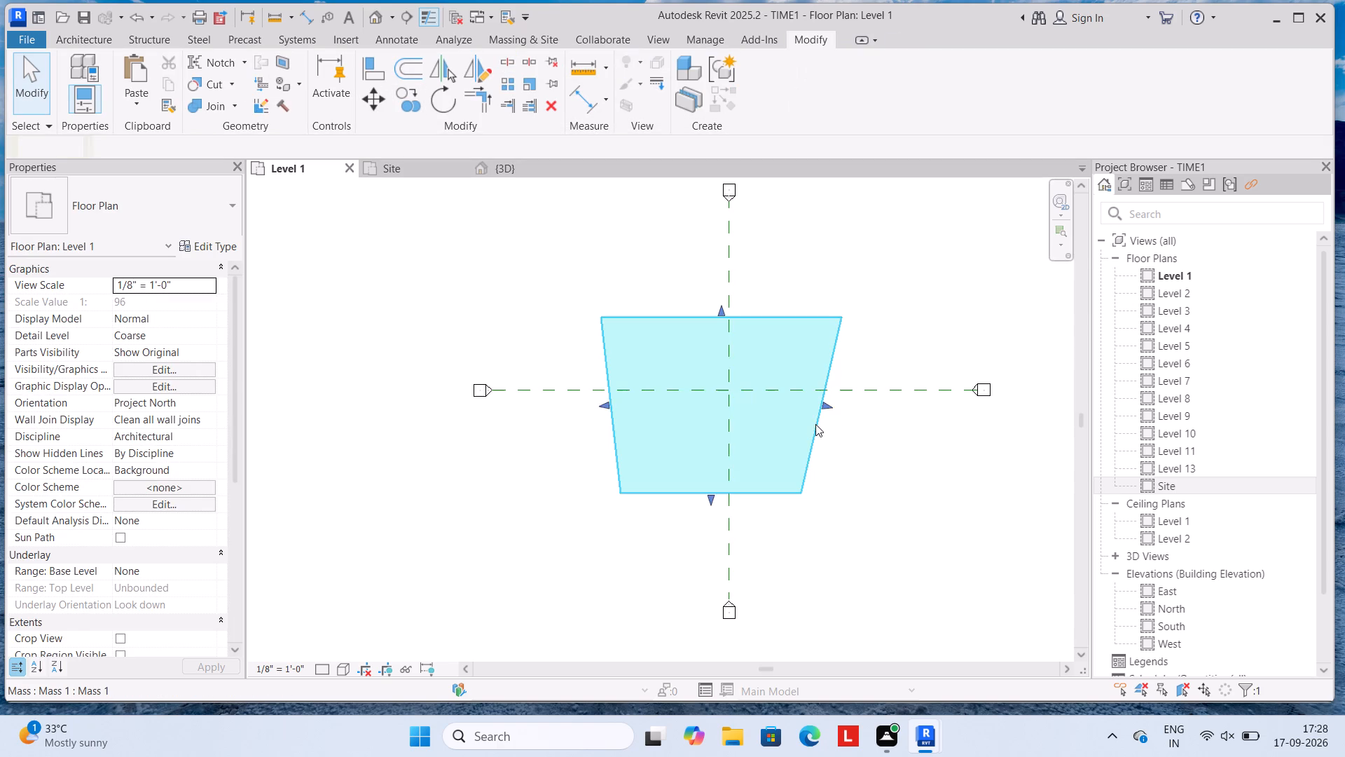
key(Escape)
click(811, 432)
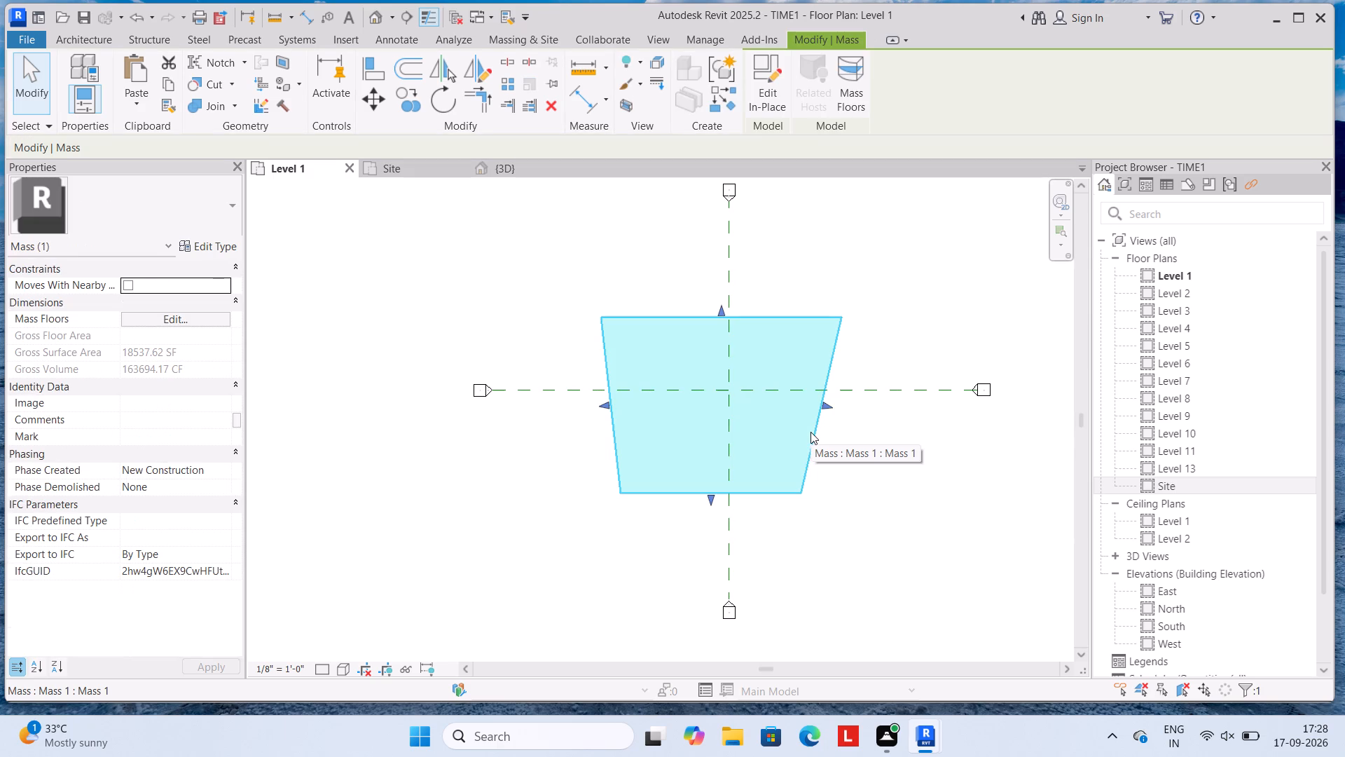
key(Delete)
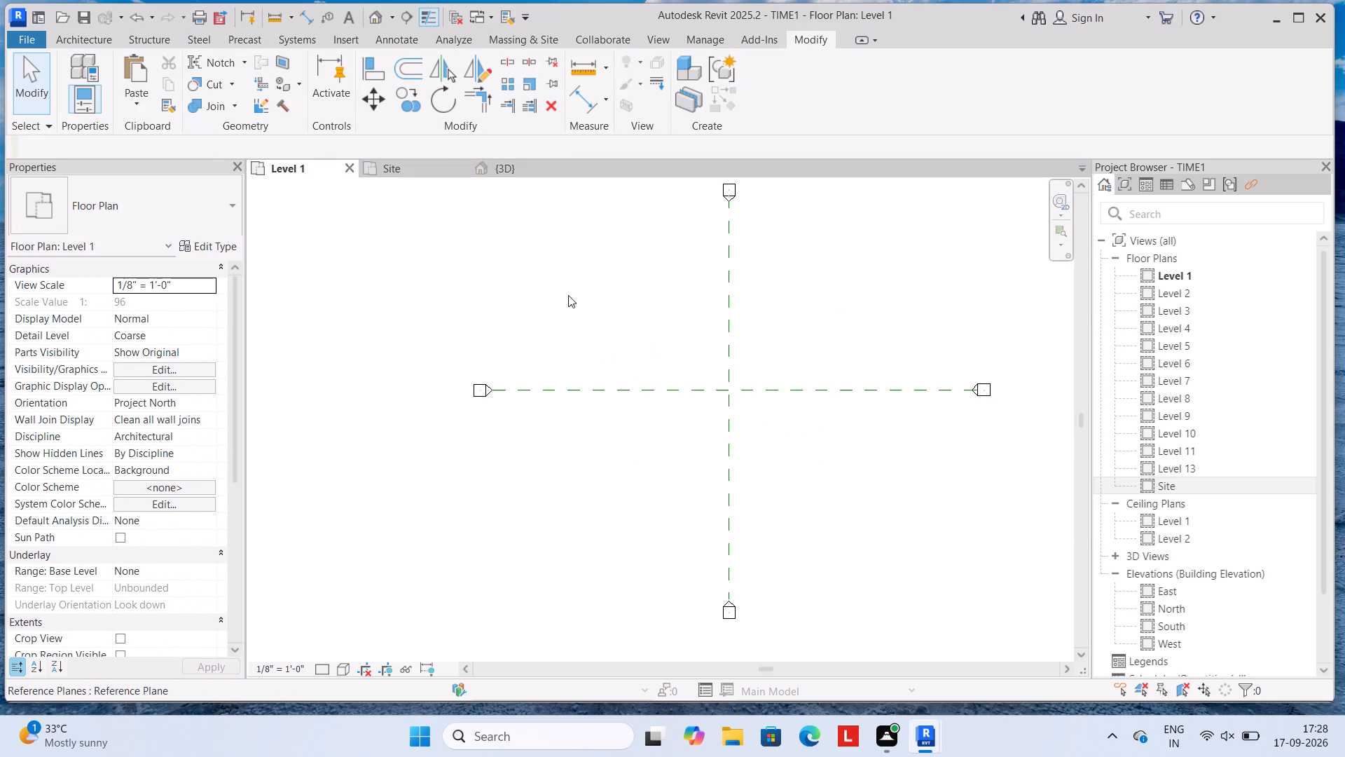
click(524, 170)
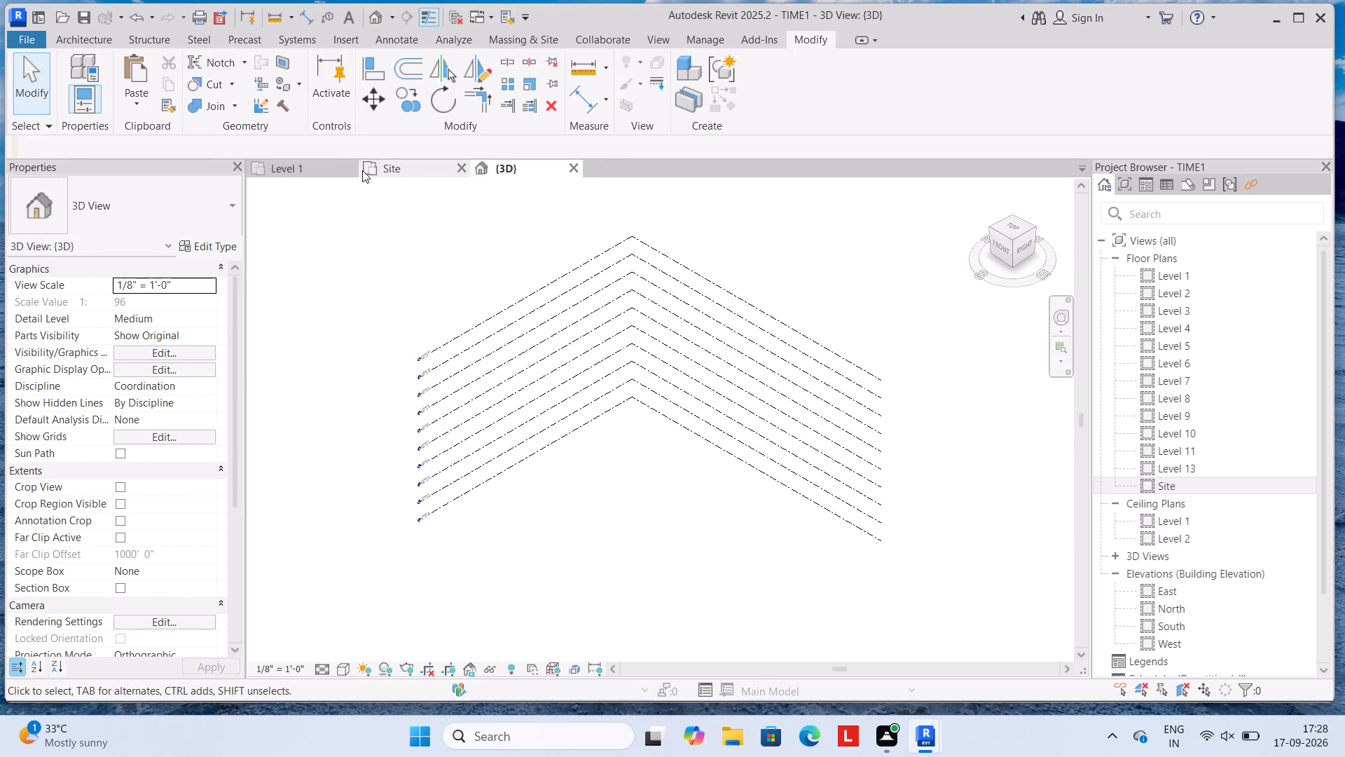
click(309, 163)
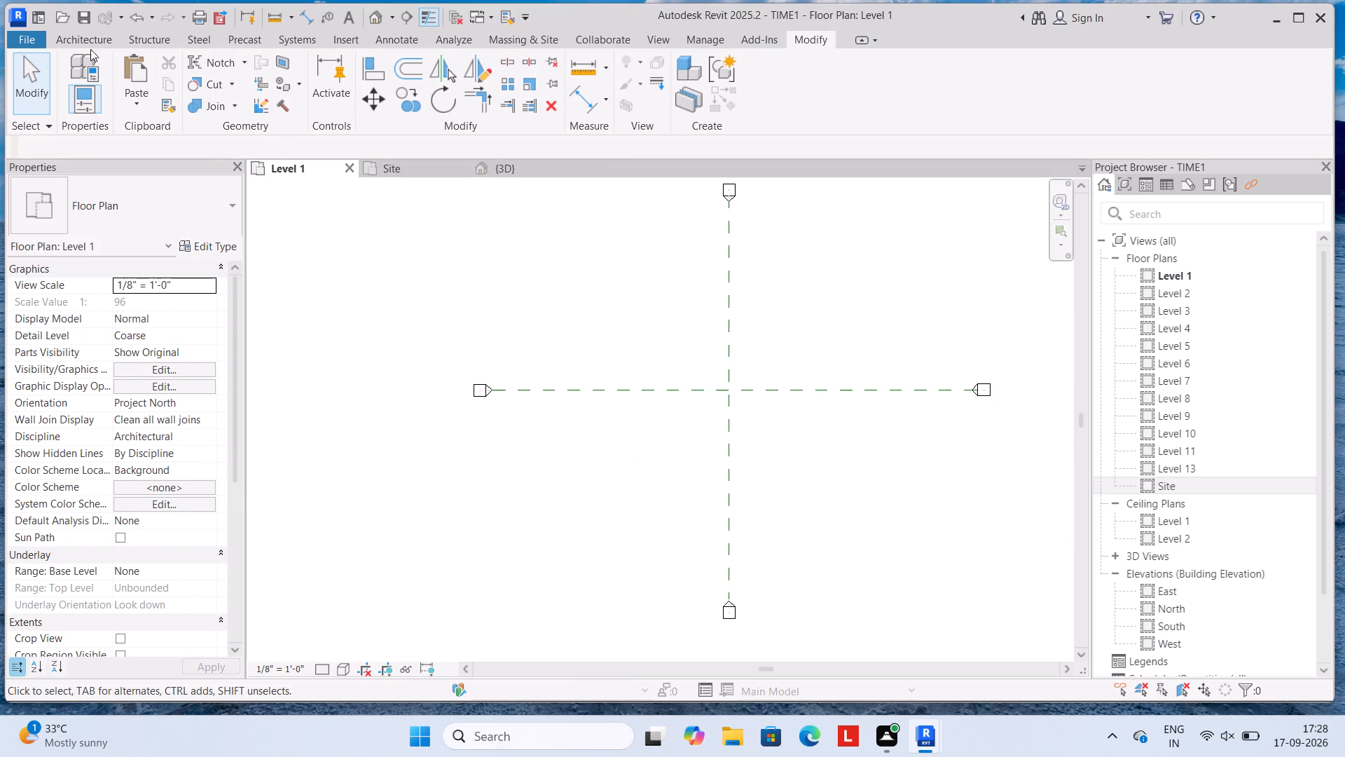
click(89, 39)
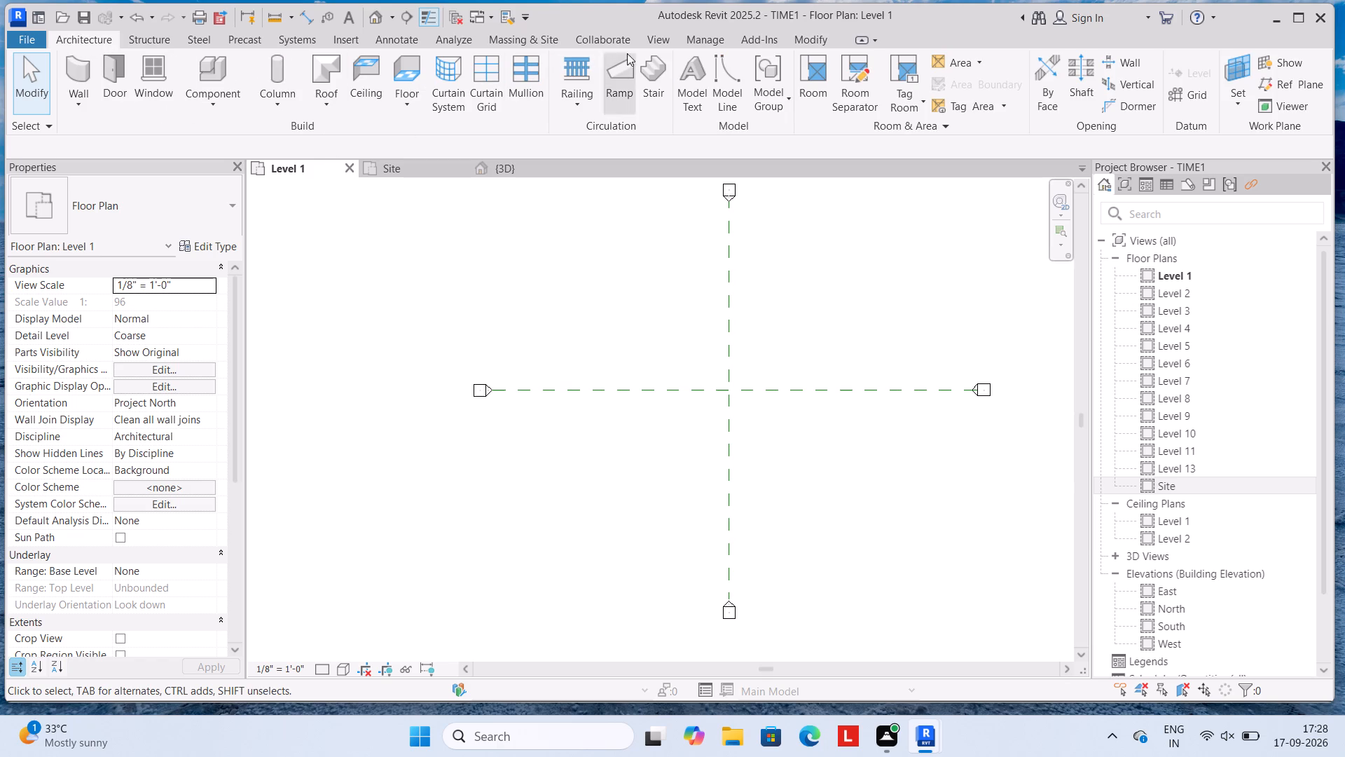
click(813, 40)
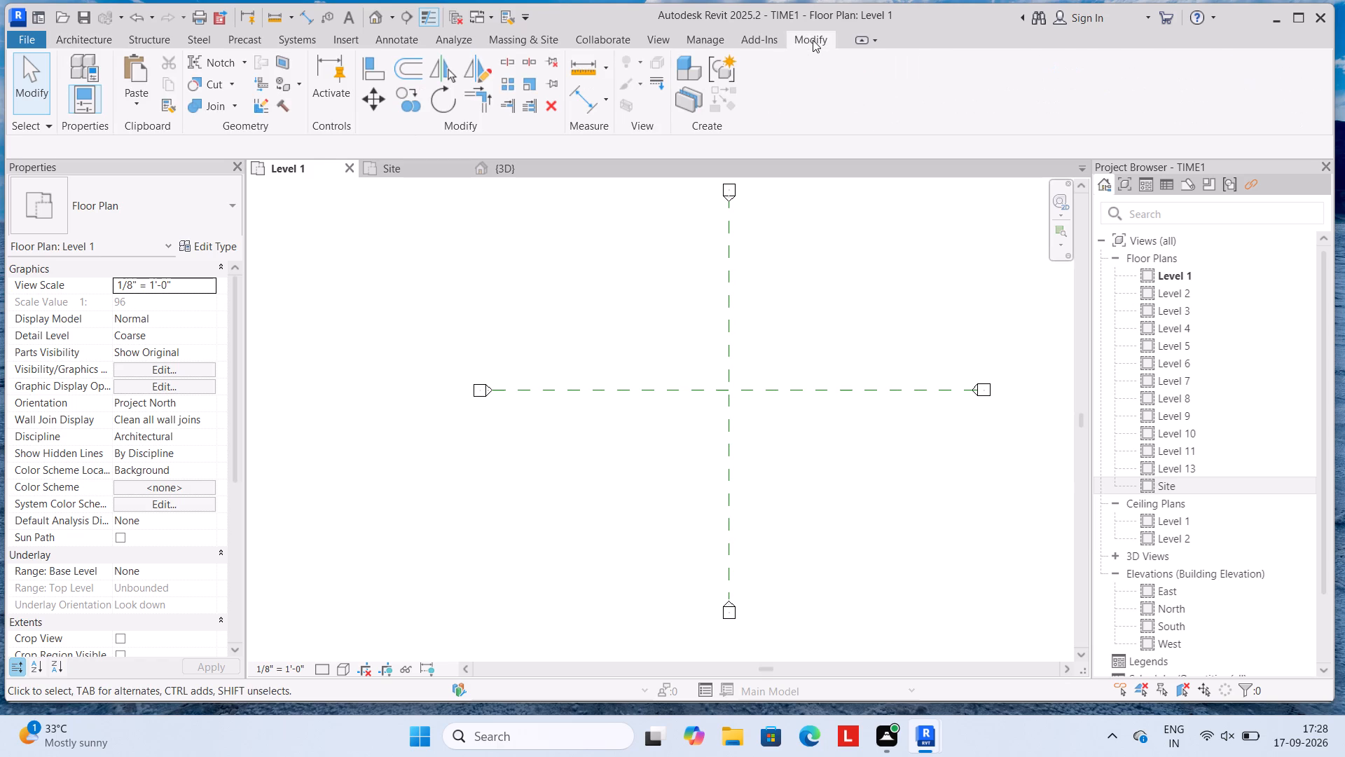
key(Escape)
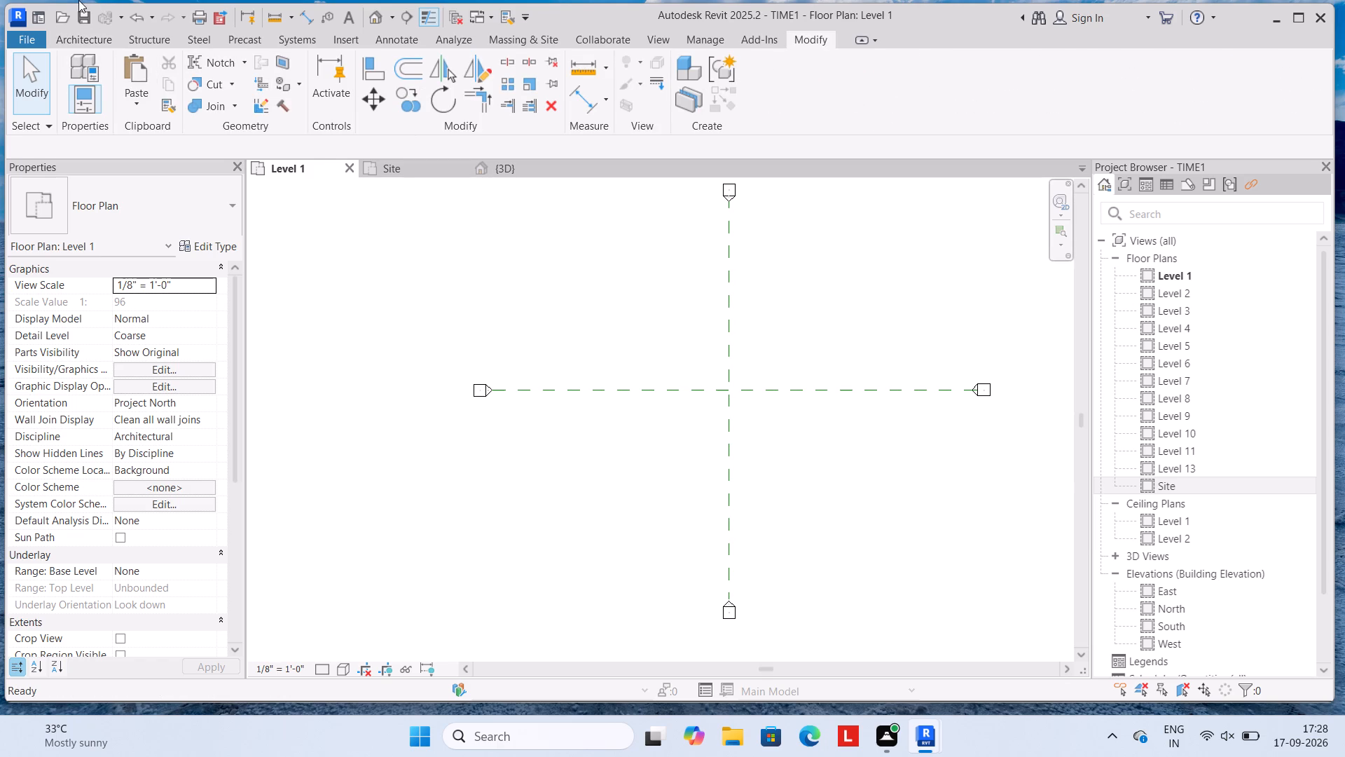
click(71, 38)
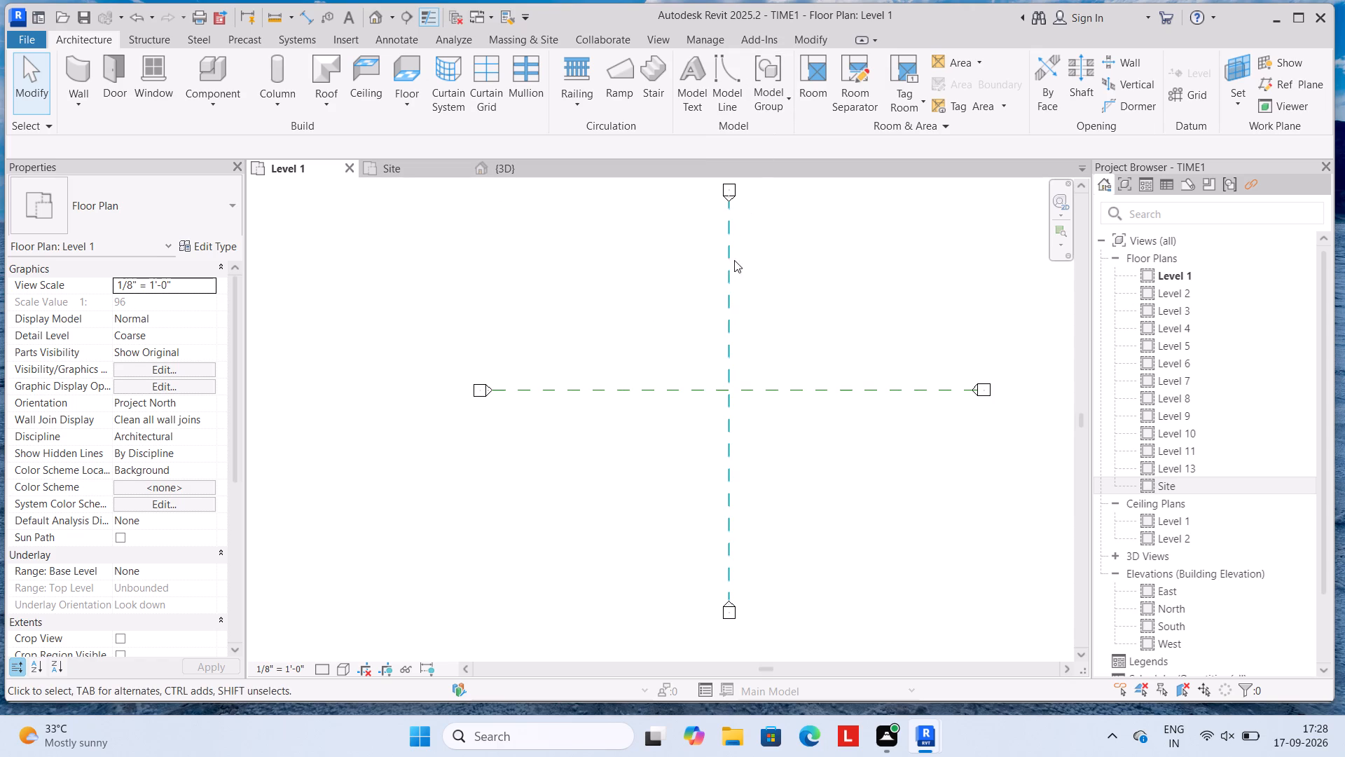
Undo the mass deletion and the earlier edits back into in-place editing, removing the inner outline, and check the mass in 3D.
key(ctrl+z)
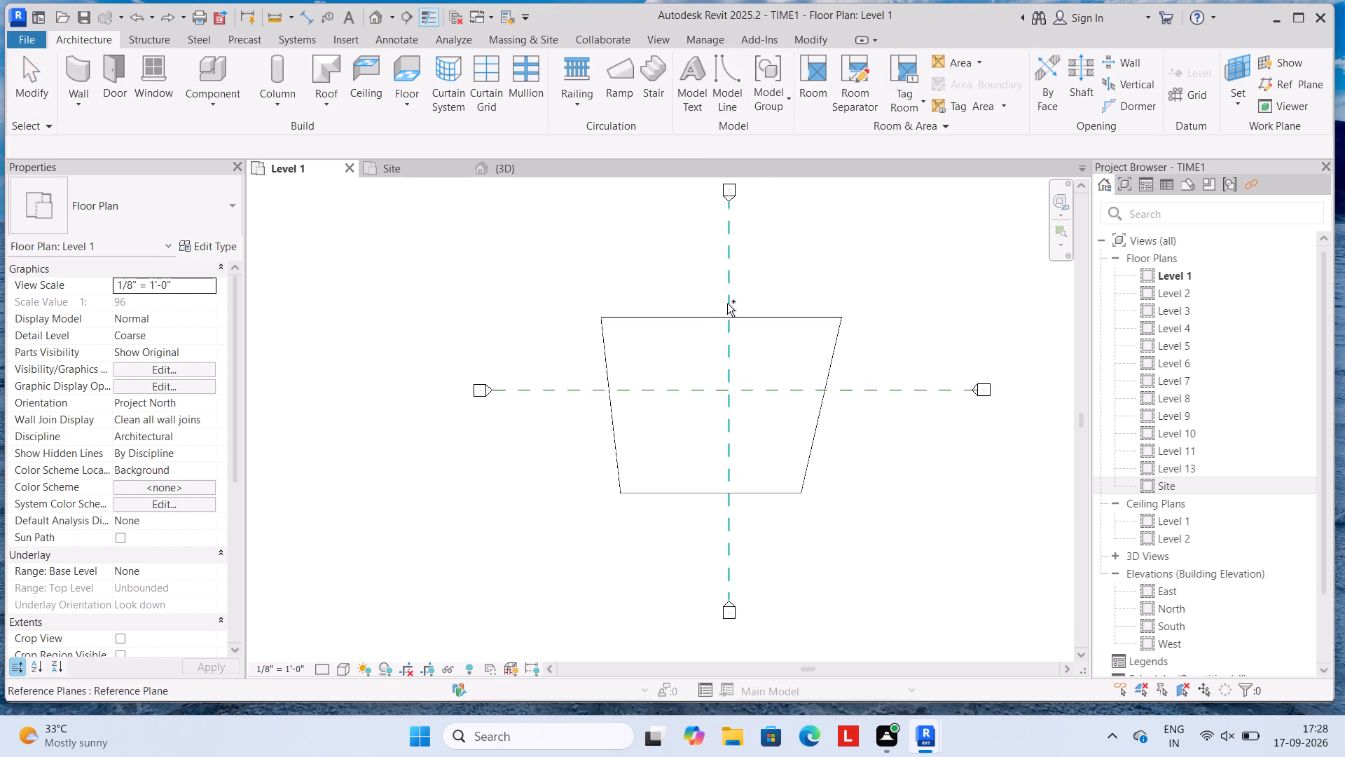
key(ctrl+z)
key(ctrl+z)
key(ctrl+z)
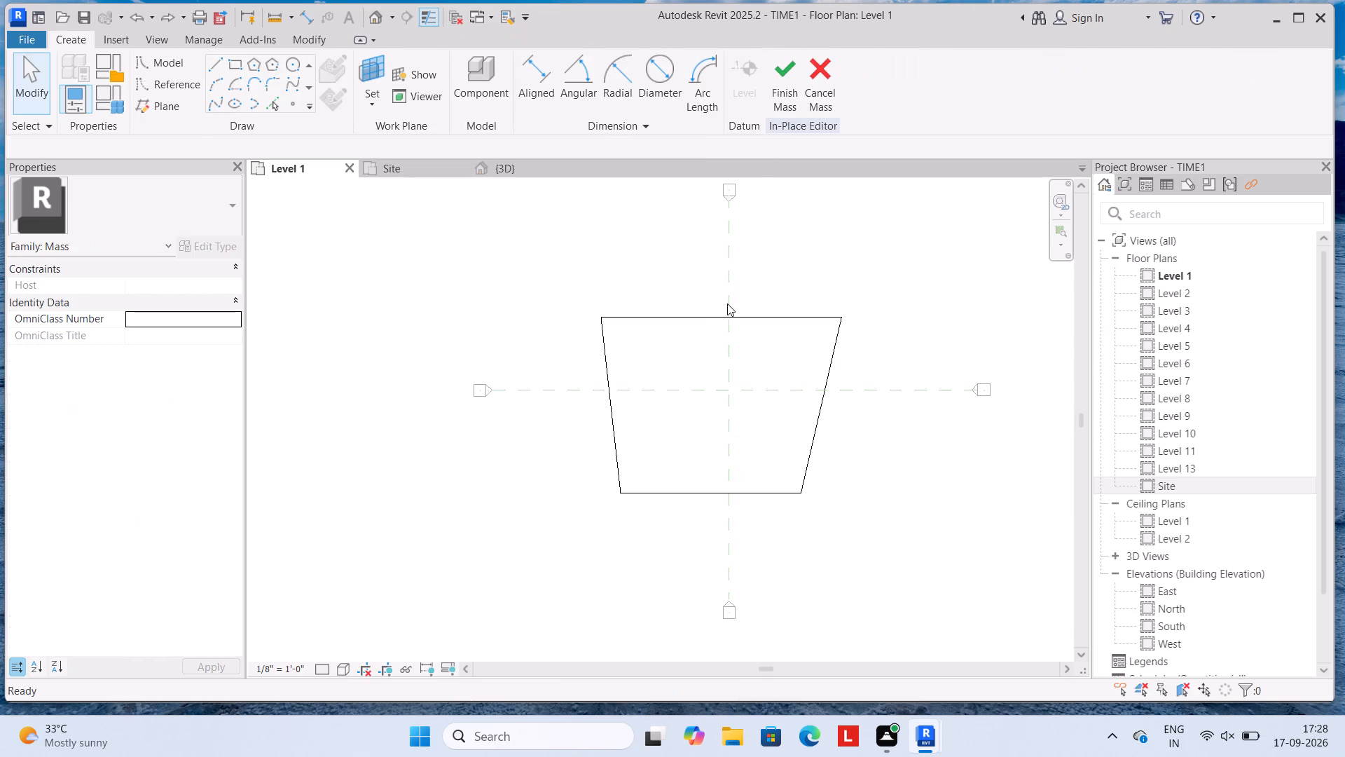
key(ctrl+z)
key(ctrl+z)
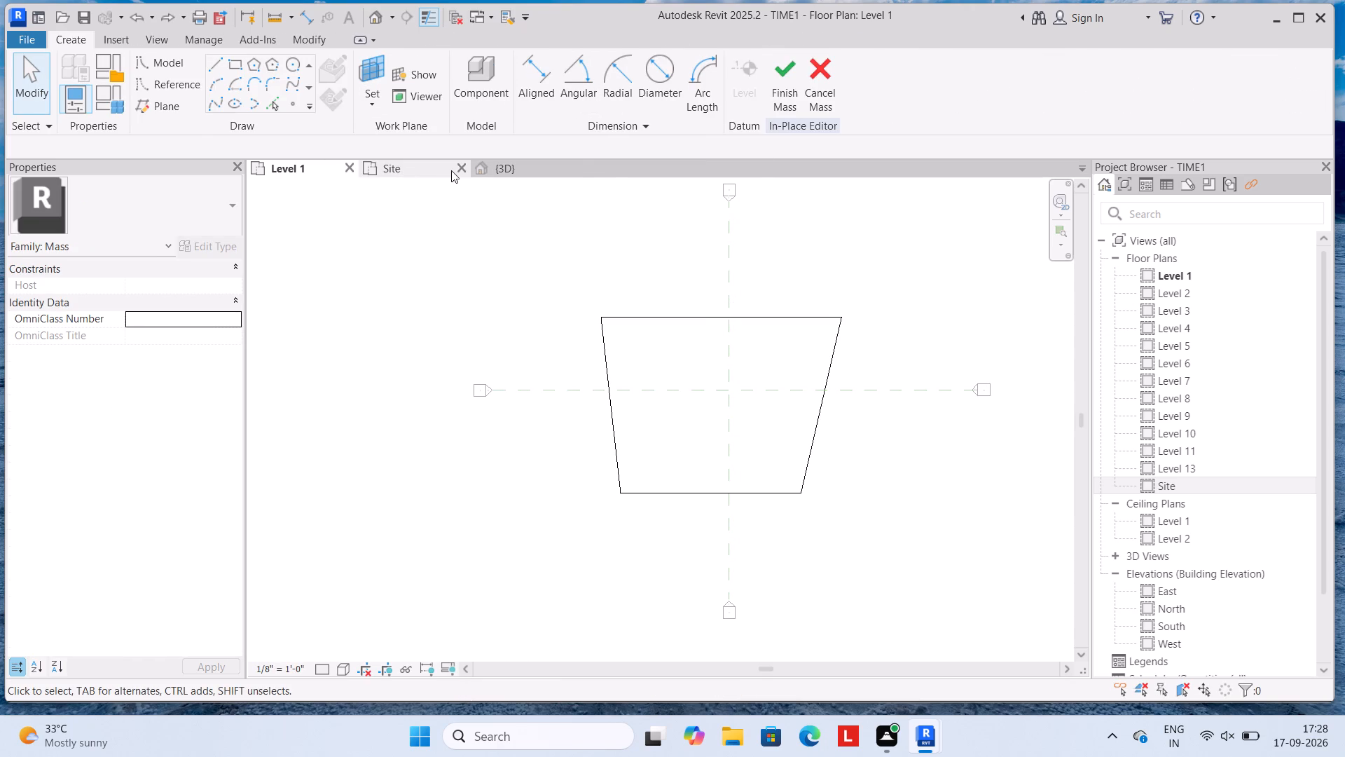
click(511, 165)
scroll(614, 524, up, 4)
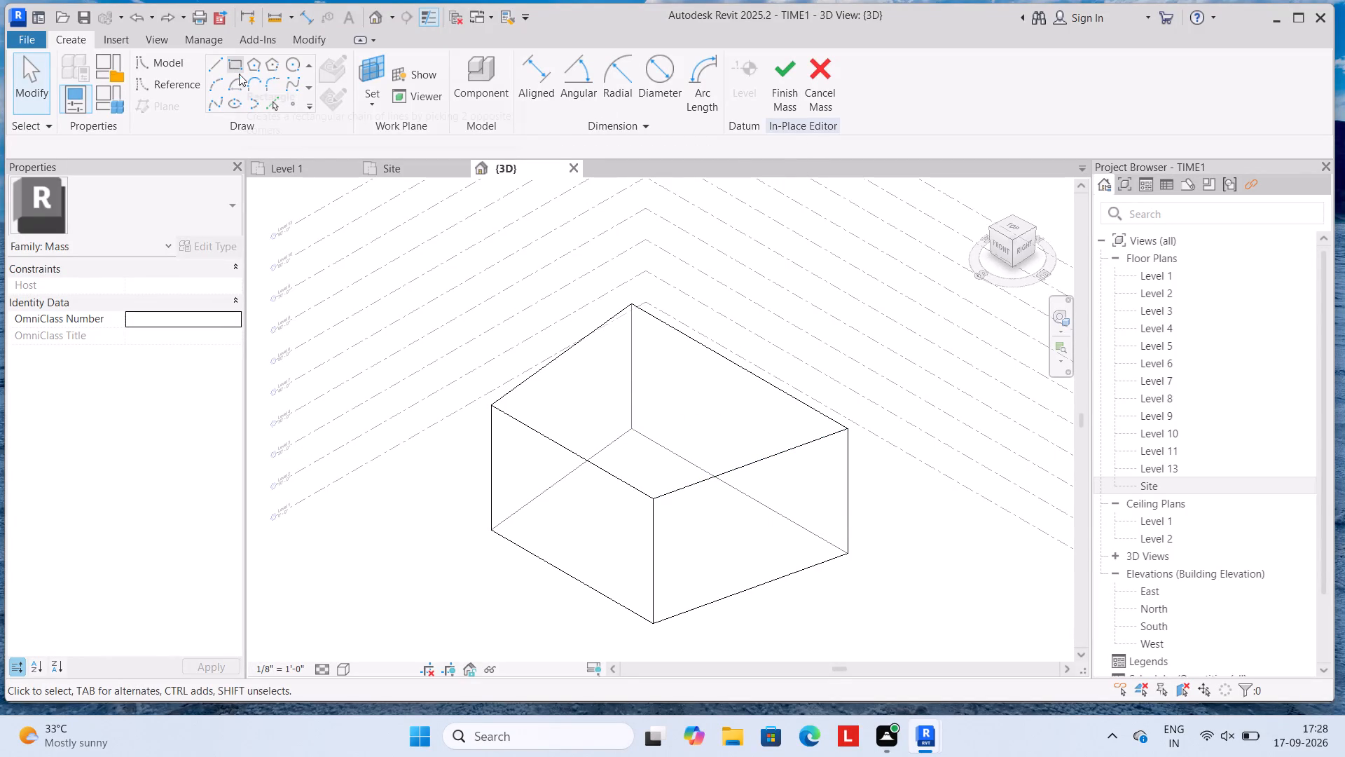
click(333, 170)
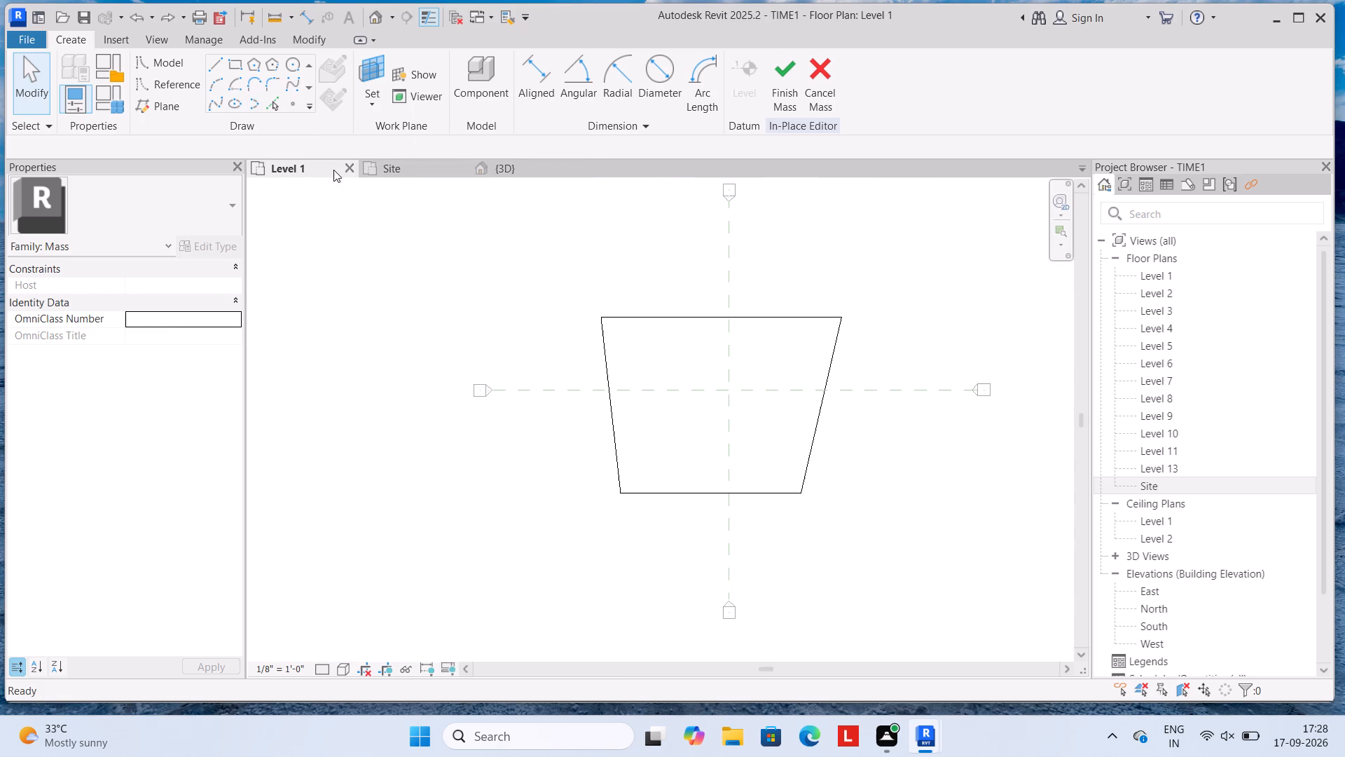
Draw a model-line rectangle inside the mass on Level 1, about 16' 10" from its upper side, and finish the mass.
click(237, 66)
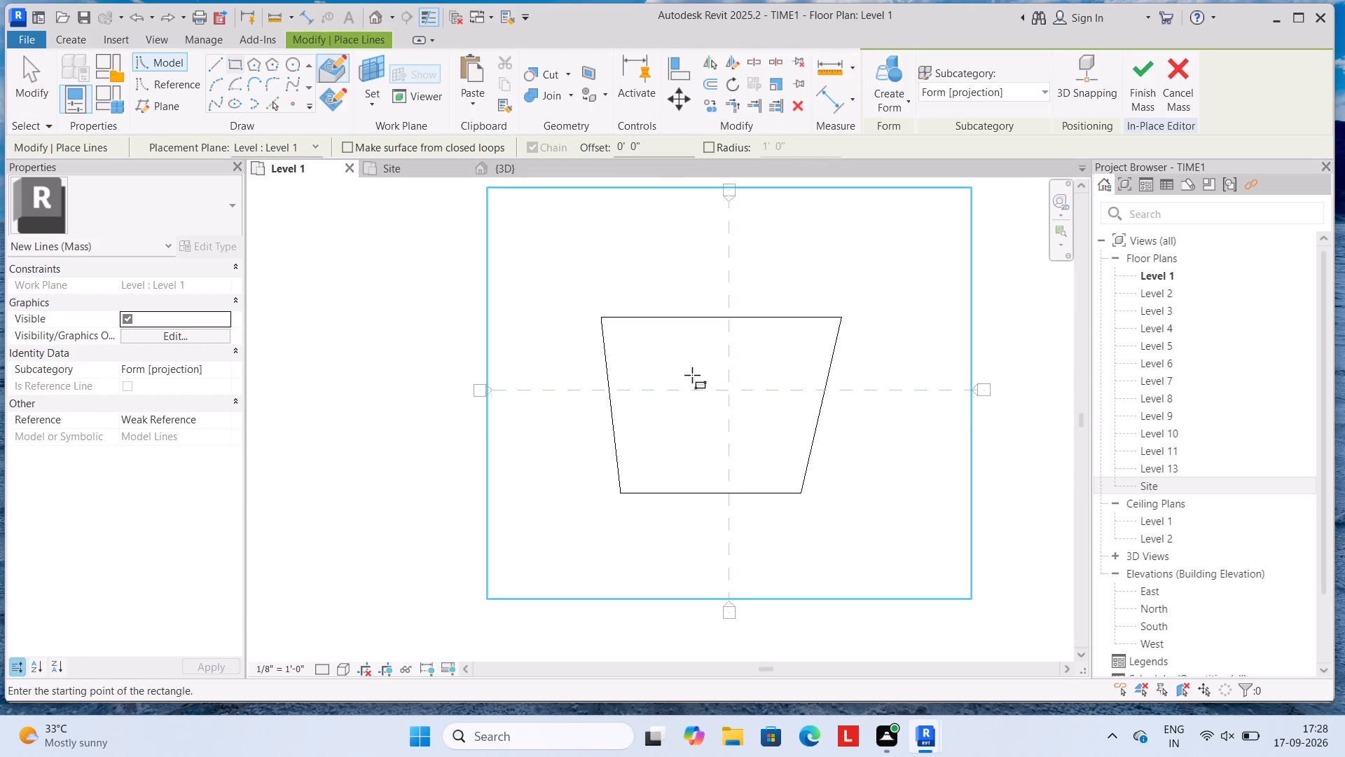
drag(682, 368, 773, 428)
click(780, 428)
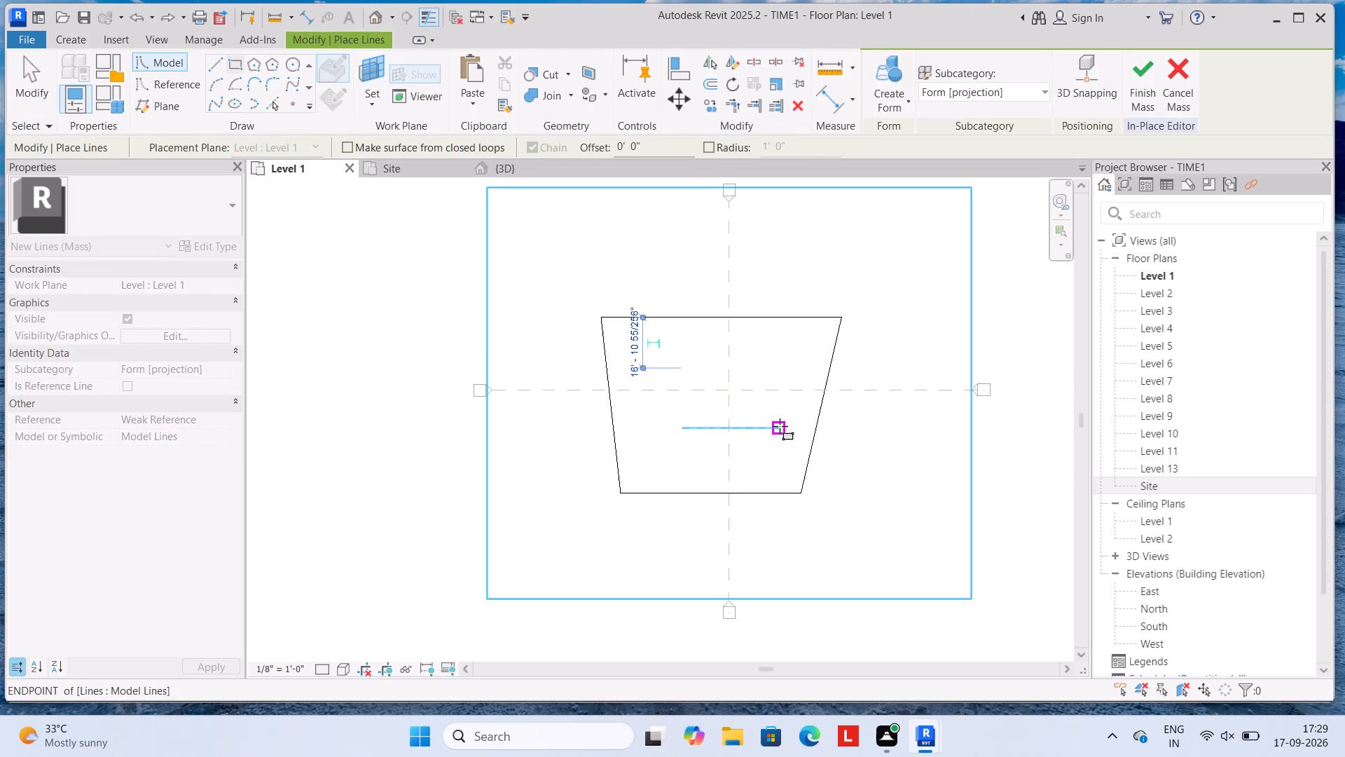
scroll(764, 416, up, 3)
scroll(675, 400, down, 1)
scroll(730, 390, up, 2)
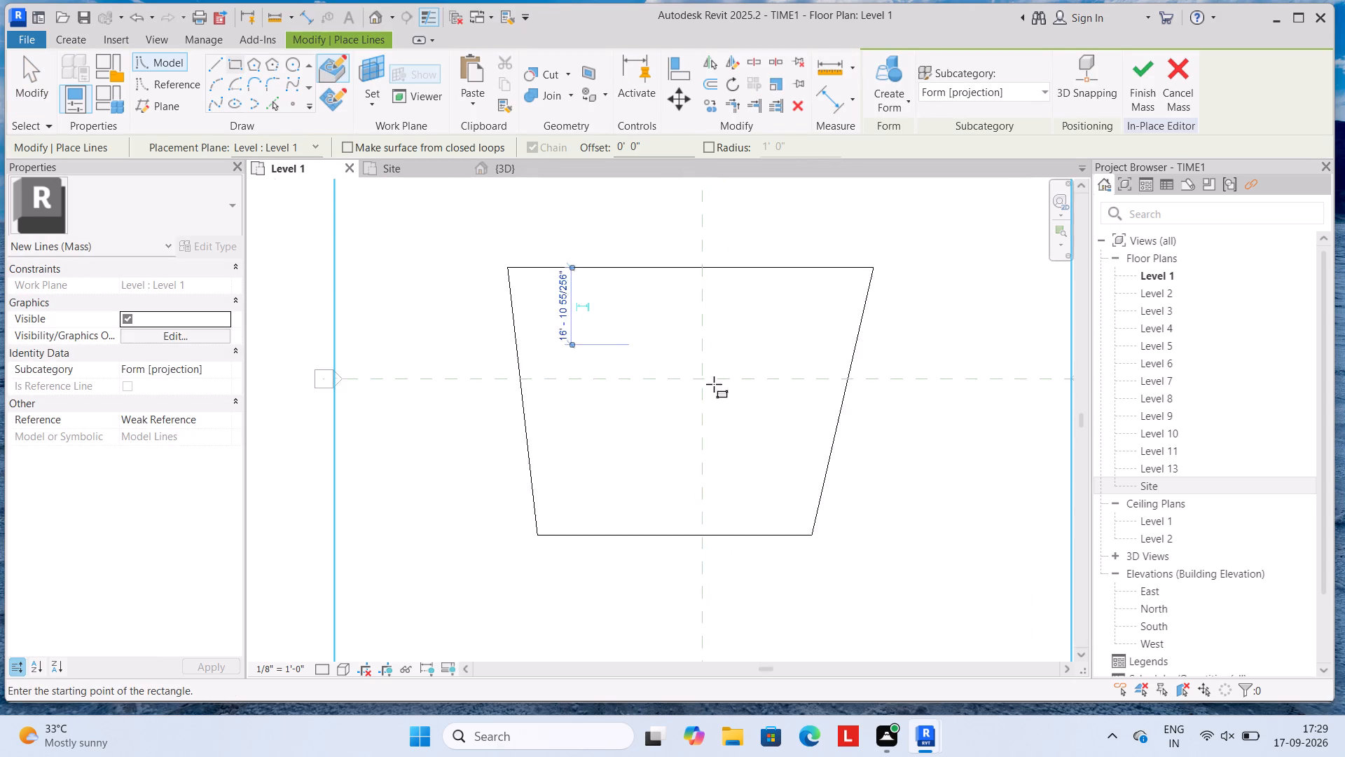
middle_drag(656, 386, 556, 410)
scroll(609, 397, up, 2)
scroll(594, 383, down, 3)
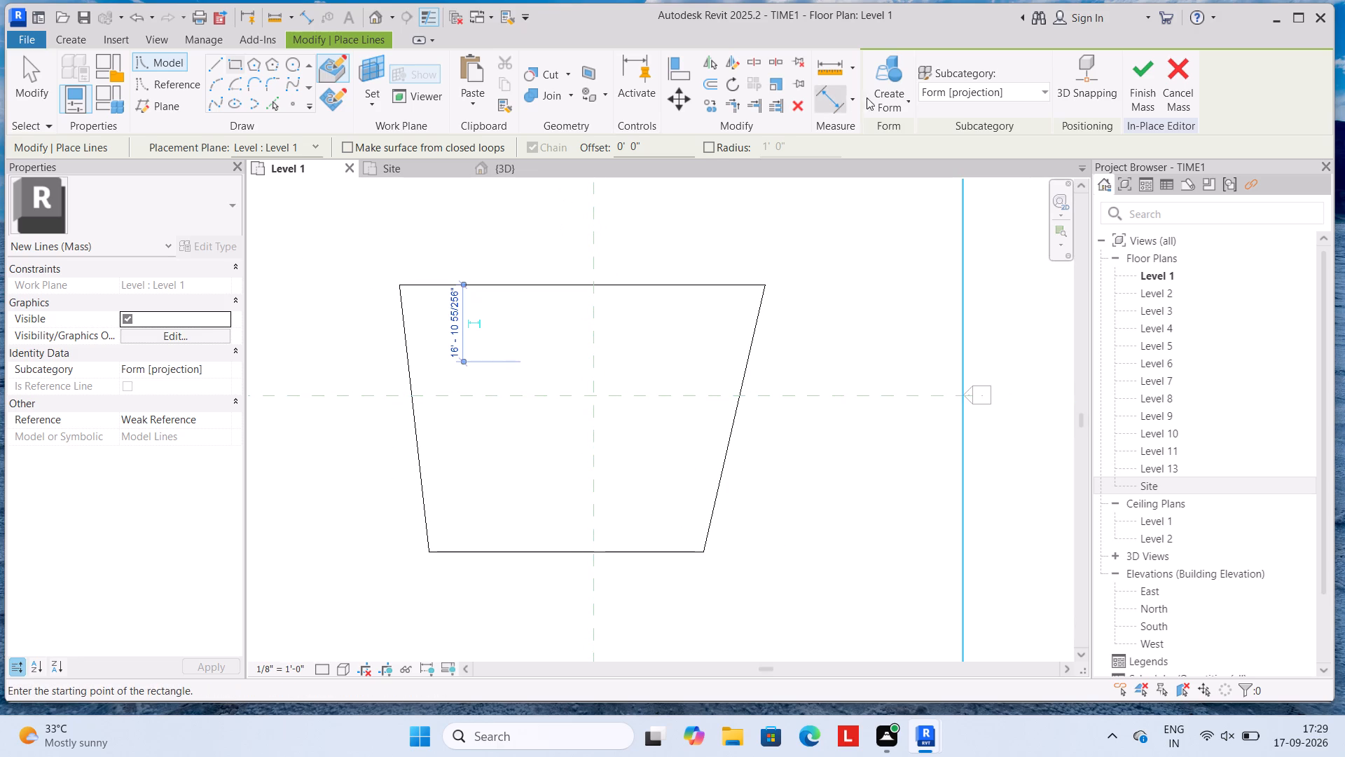
click(1130, 66)
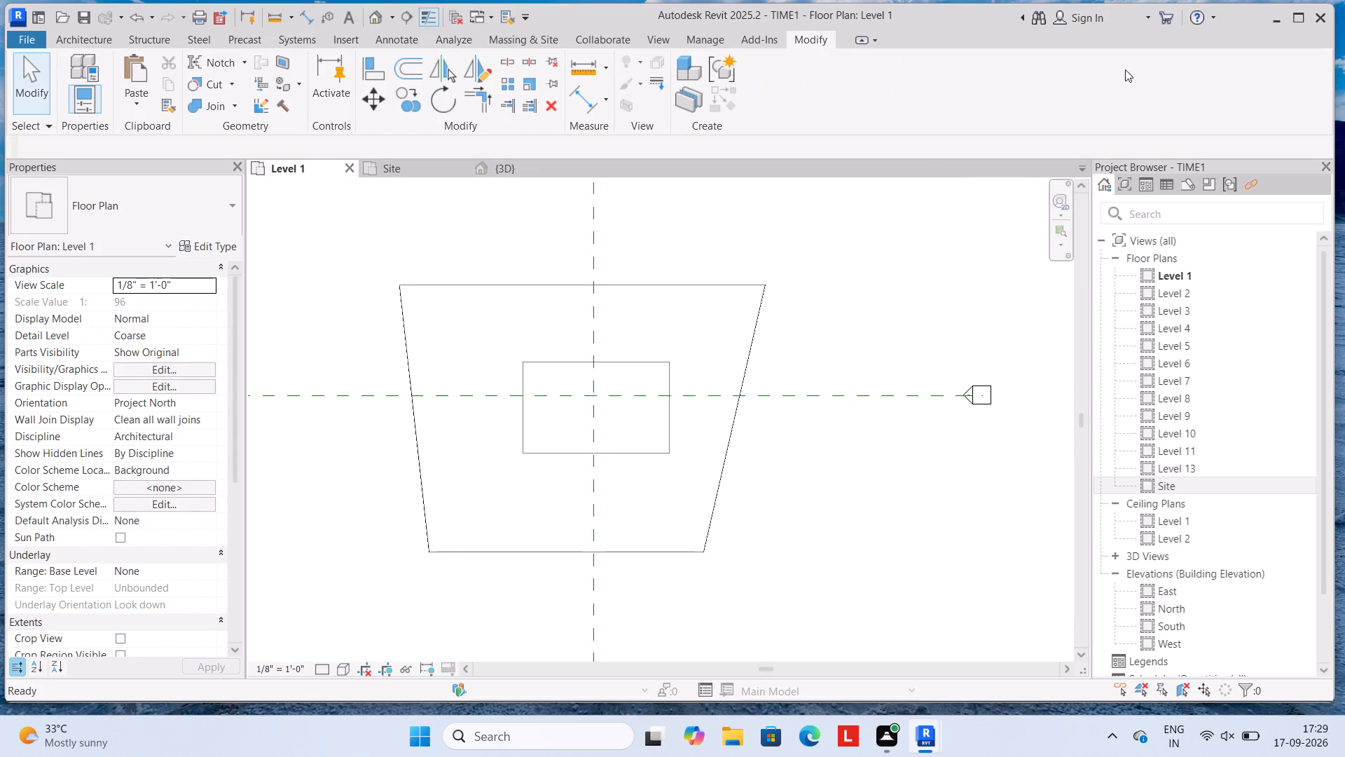
scroll(637, 408, up, 2)
scroll(605, 409, down, 4)
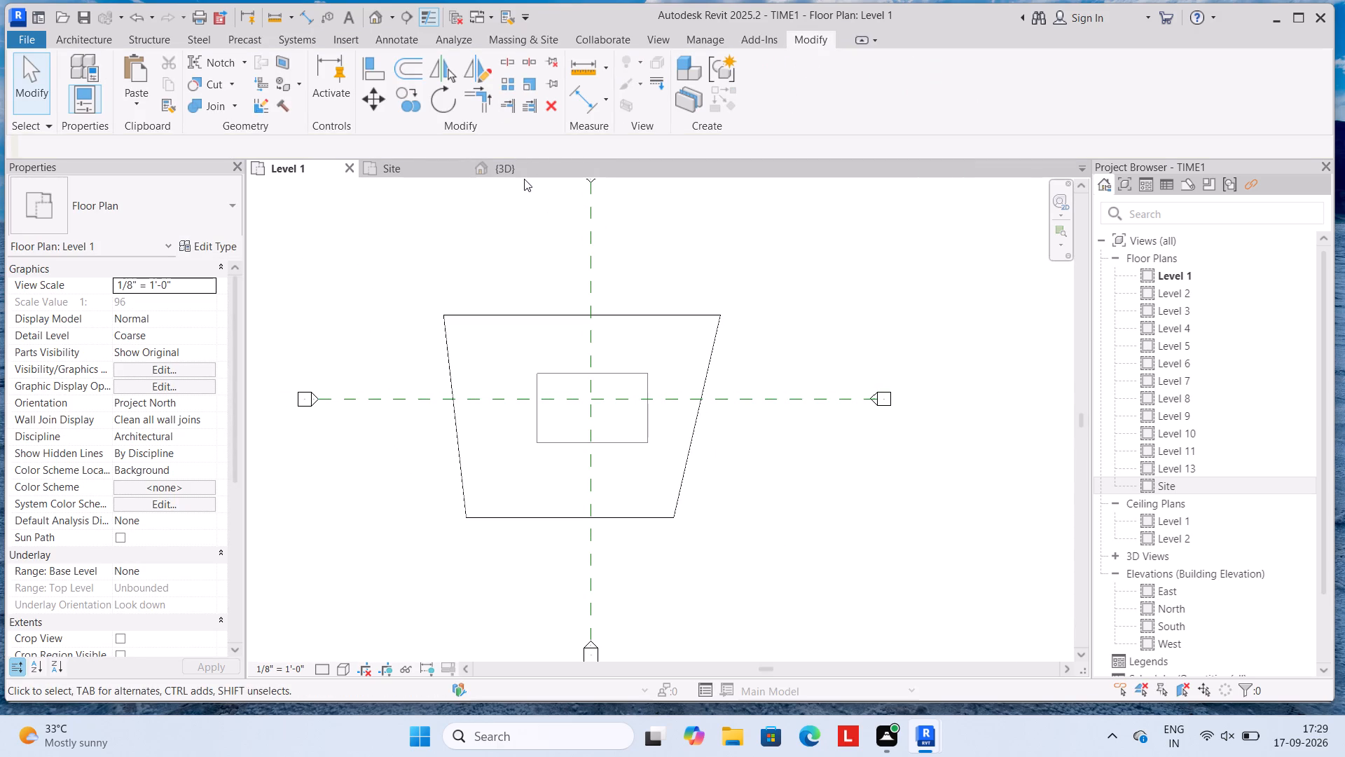
Examine the mass and its inner rectangle in the 3D view.
click(524, 170)
scroll(621, 412, down, 3)
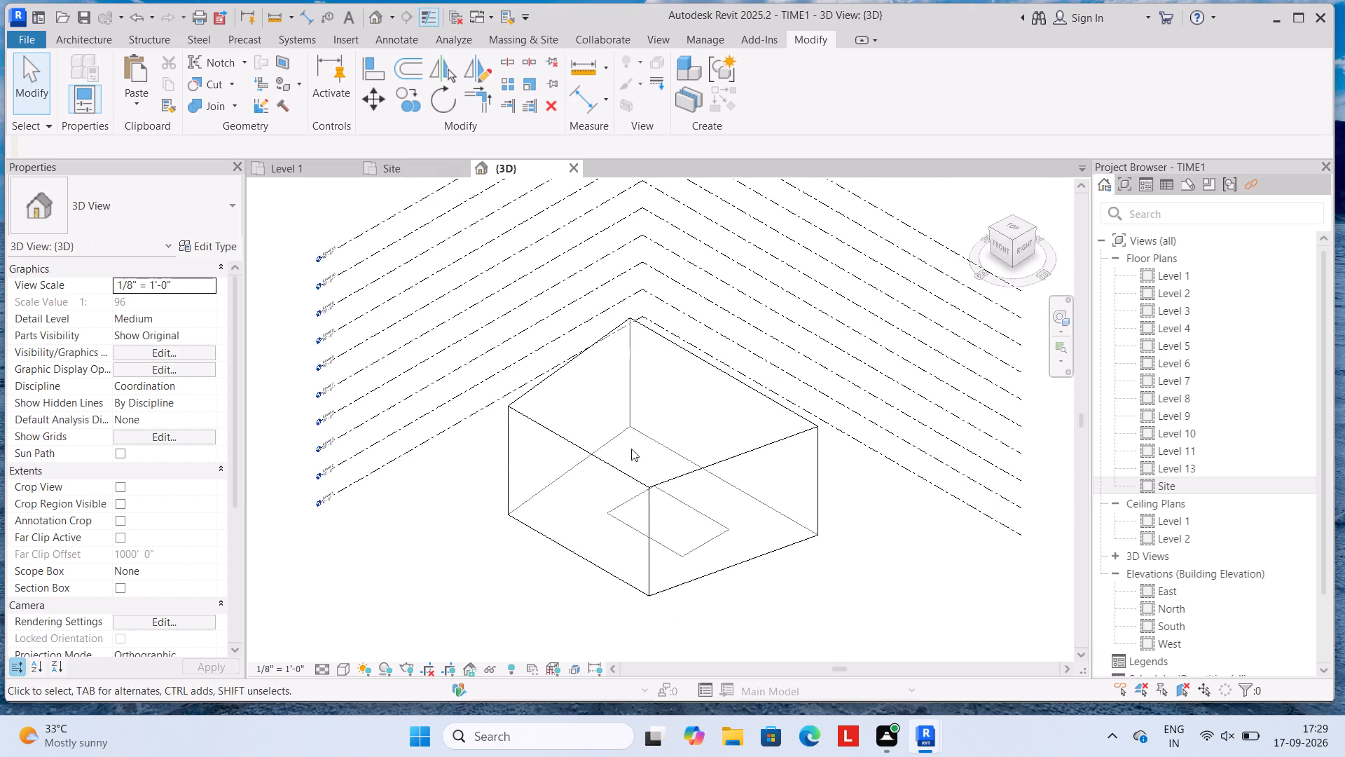
scroll(653, 486, up, 6)
click(691, 538)
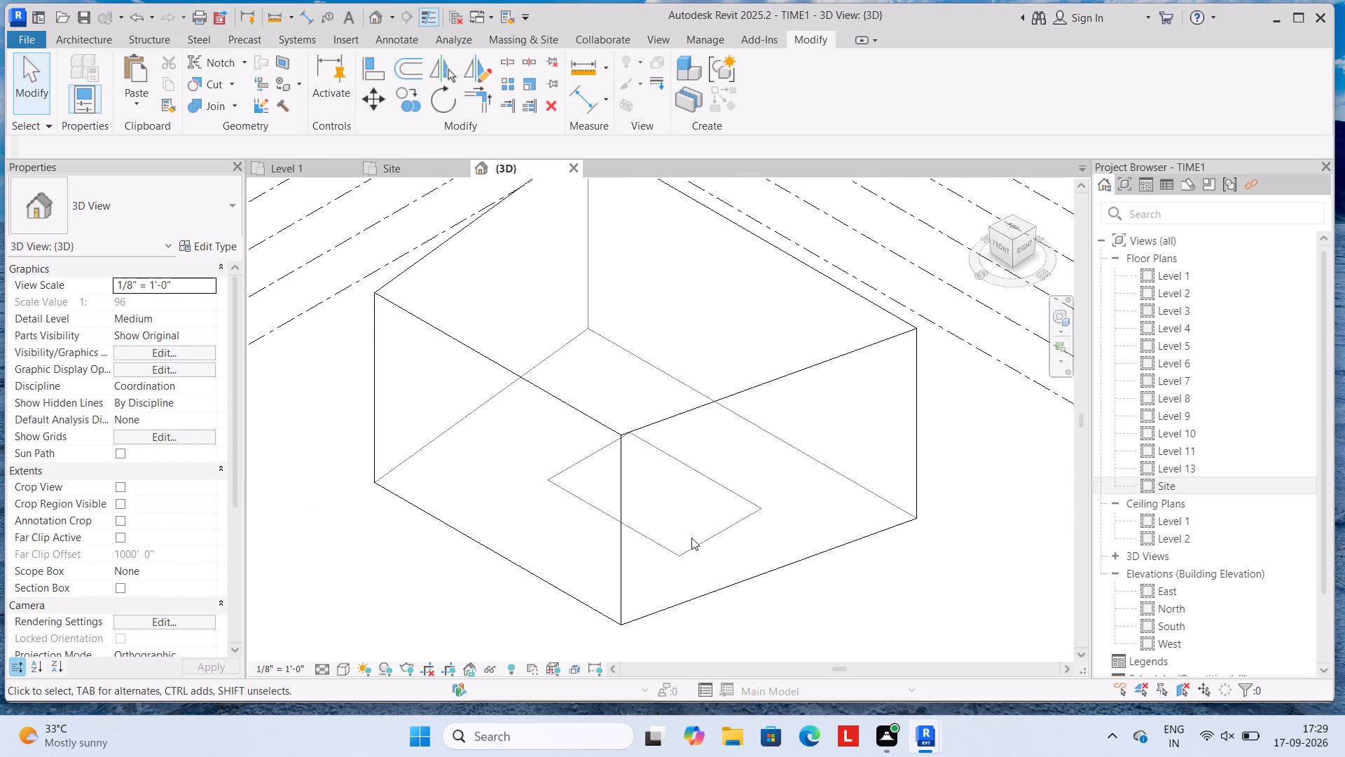
click(699, 540)
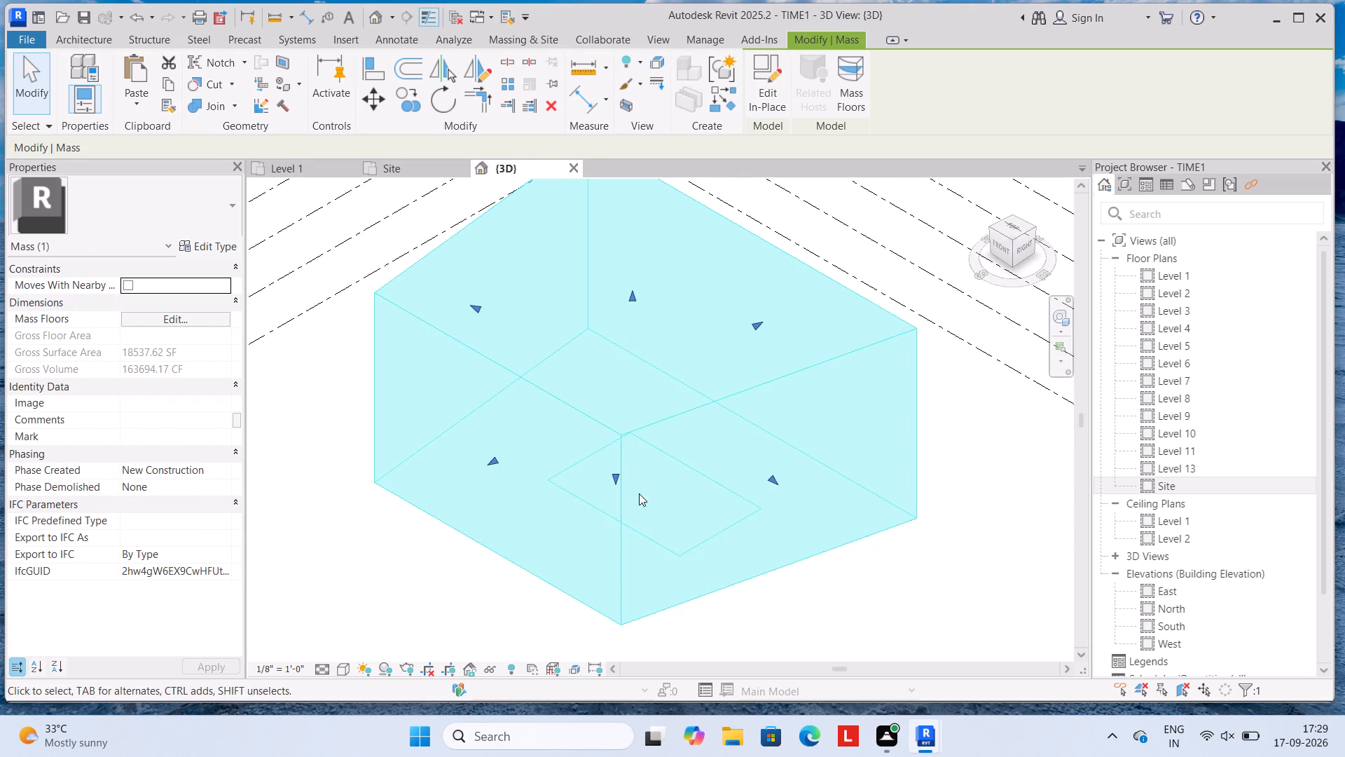
scroll(637, 493, down, 5)
scroll(623, 500, up, 3)
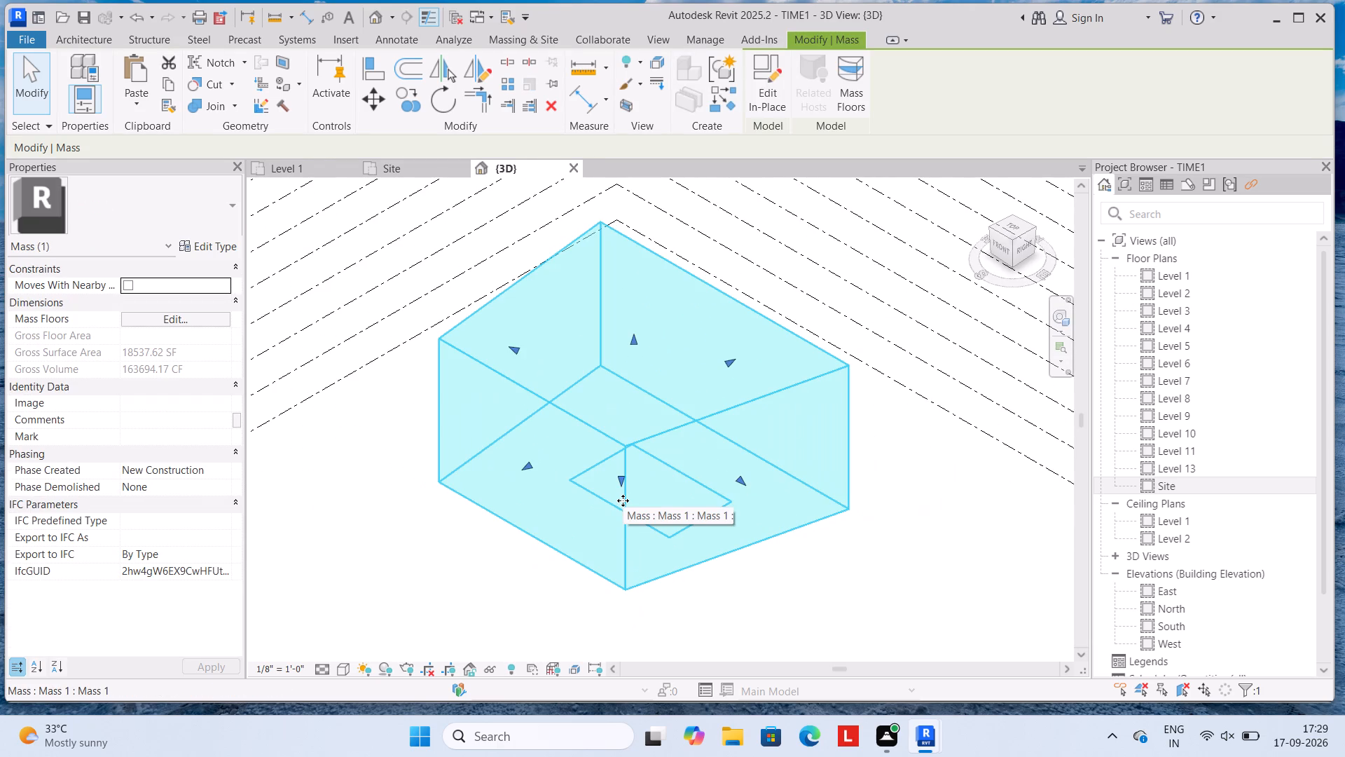
key(Escape)
key(Escape)
key(Escape)
key(Escape)
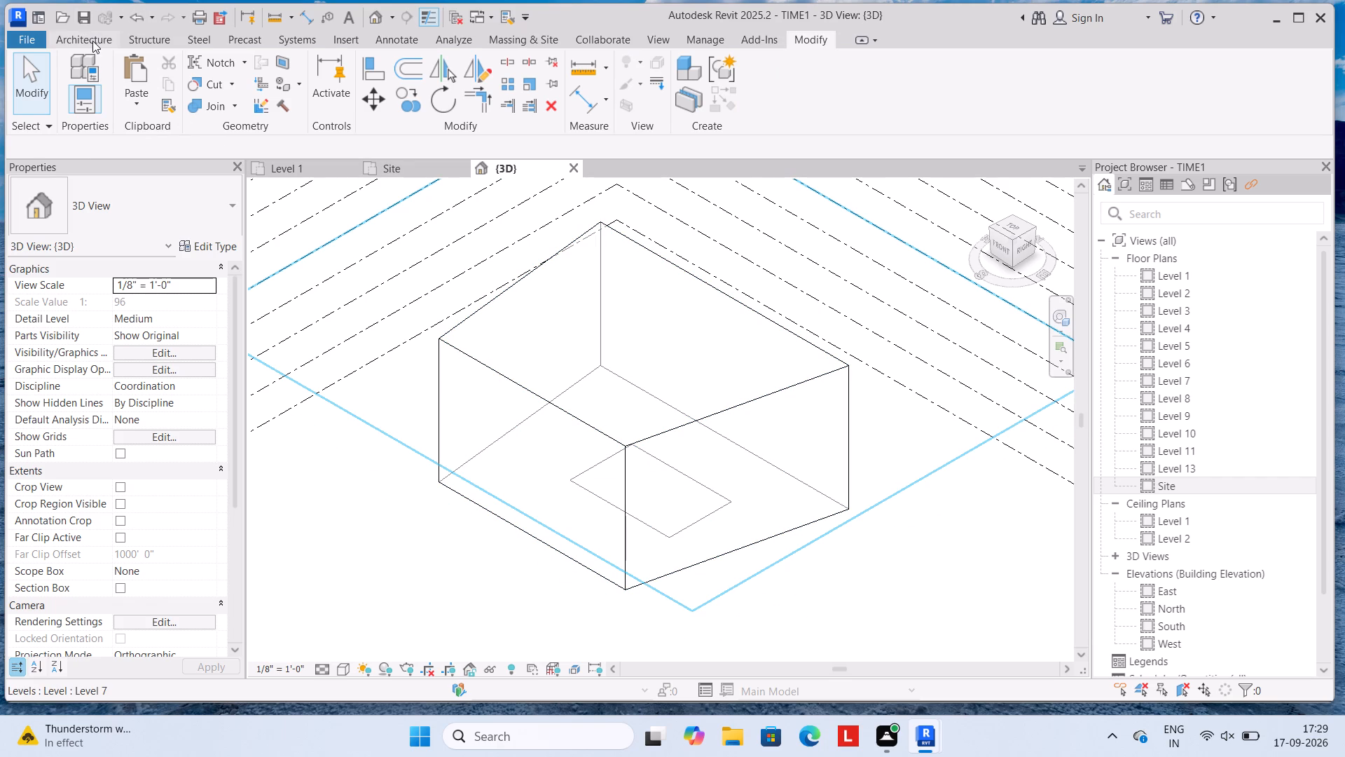
scroll(500, 391, up, 1)
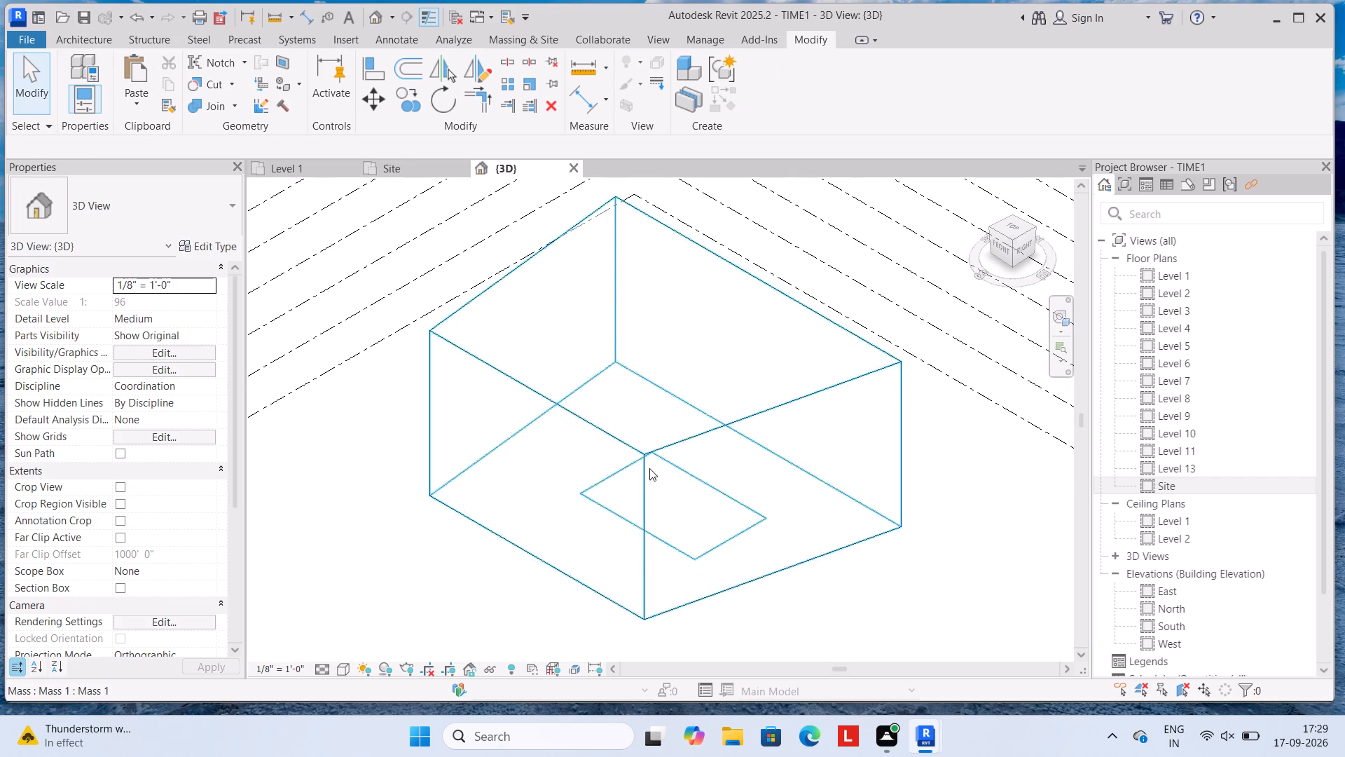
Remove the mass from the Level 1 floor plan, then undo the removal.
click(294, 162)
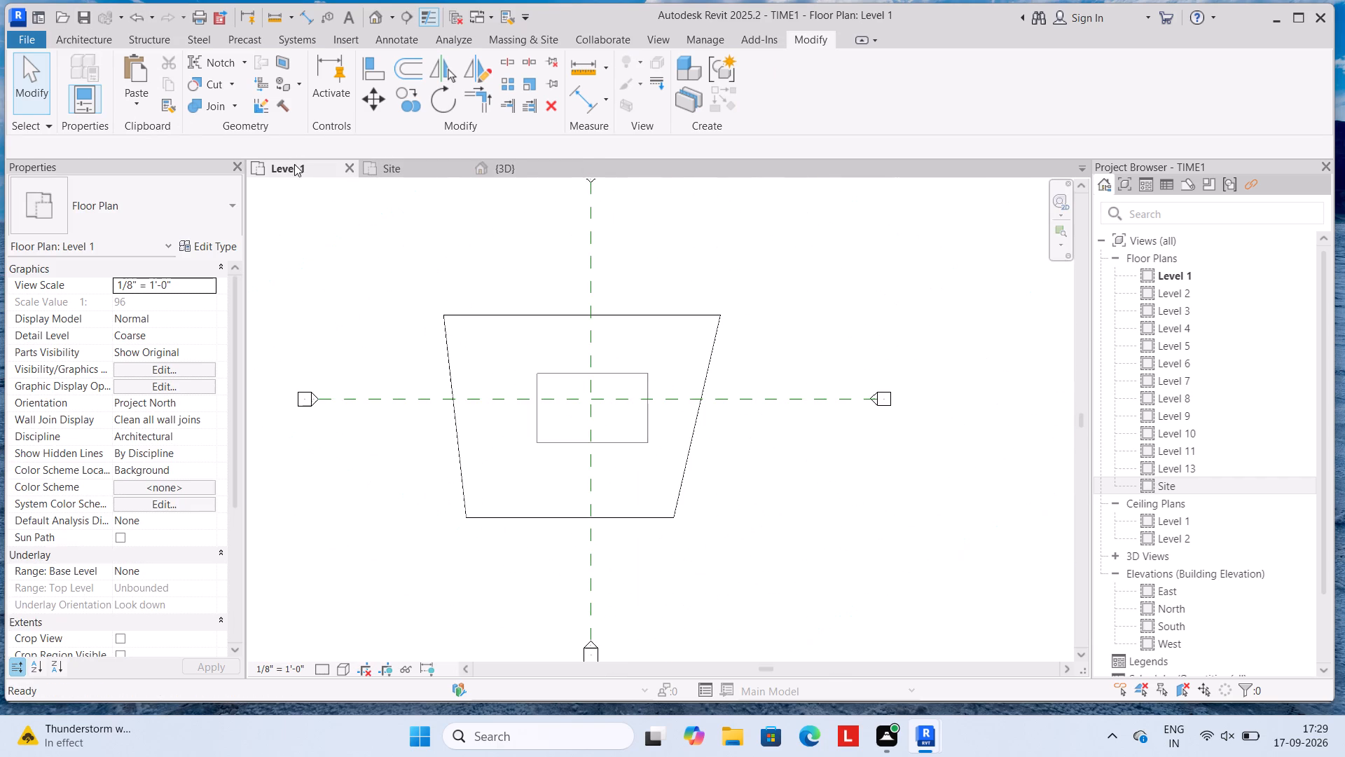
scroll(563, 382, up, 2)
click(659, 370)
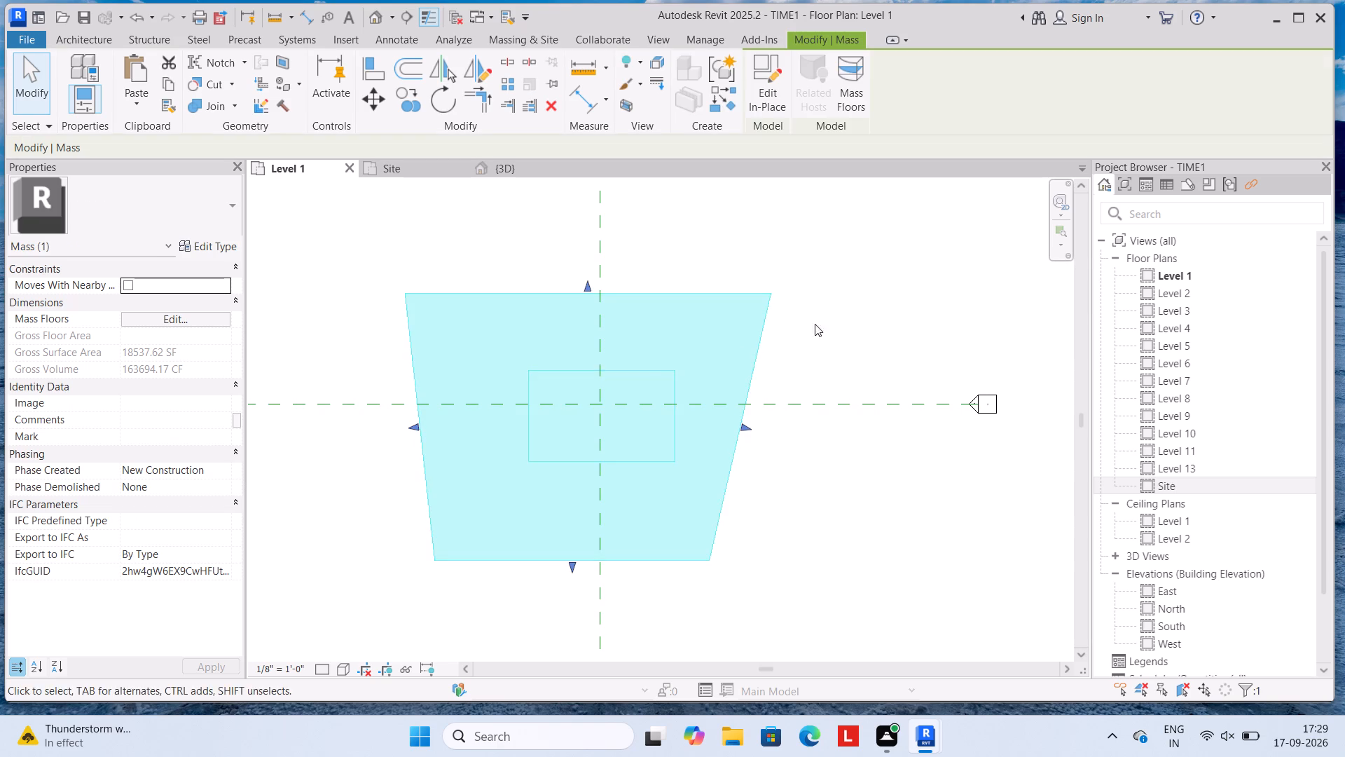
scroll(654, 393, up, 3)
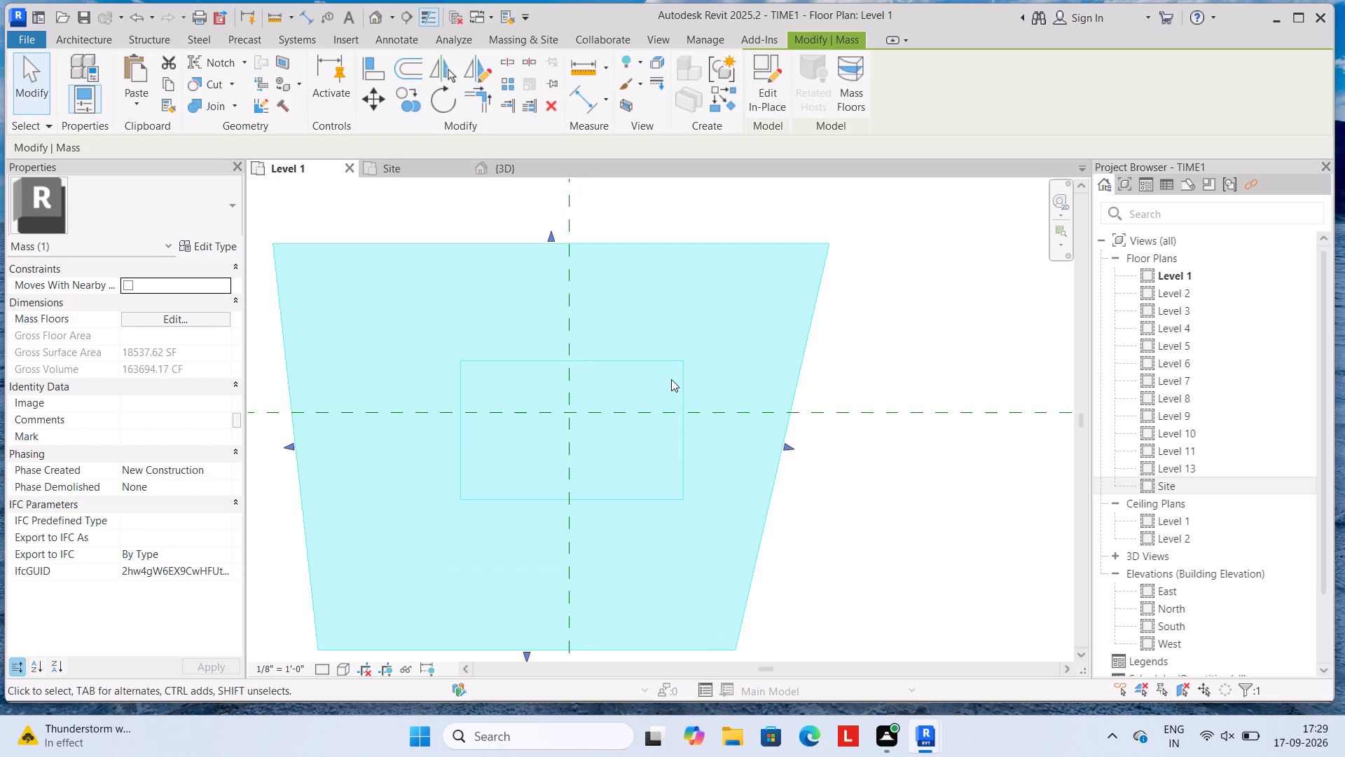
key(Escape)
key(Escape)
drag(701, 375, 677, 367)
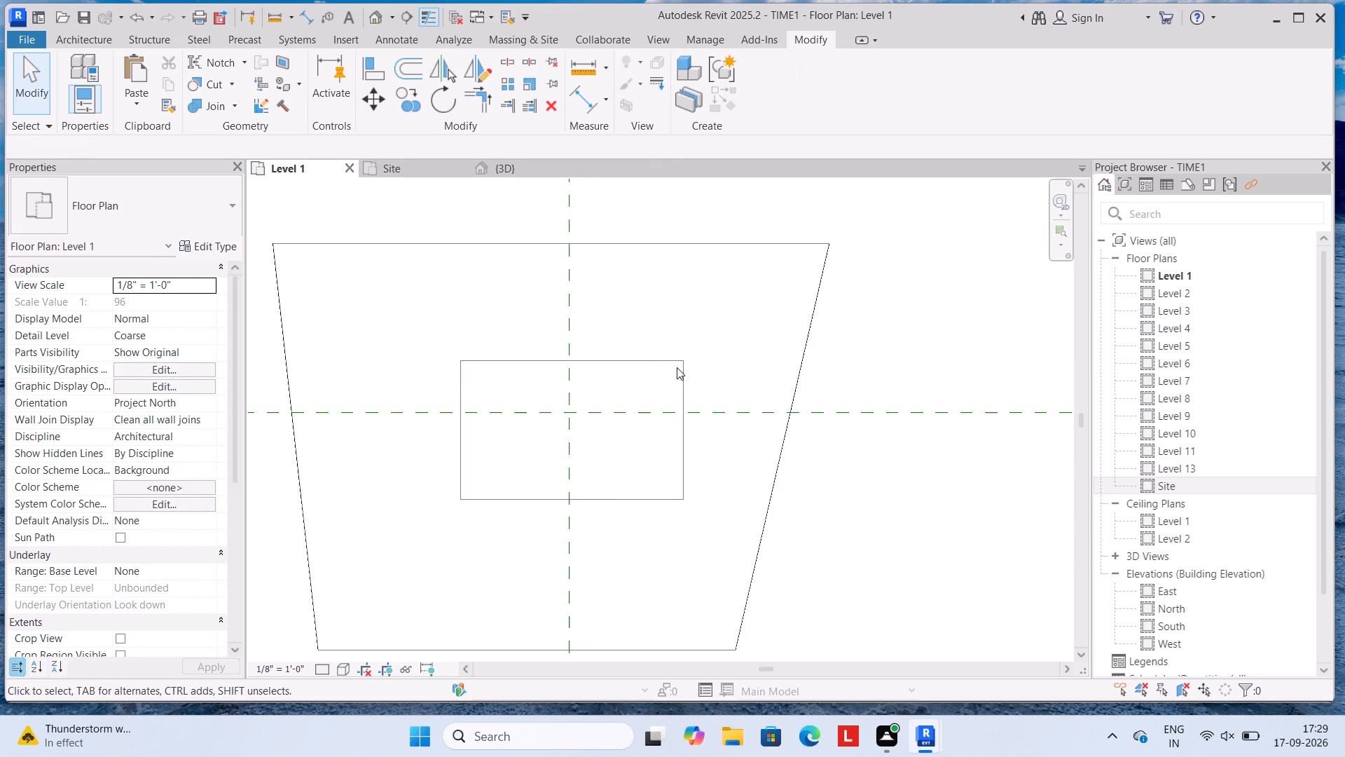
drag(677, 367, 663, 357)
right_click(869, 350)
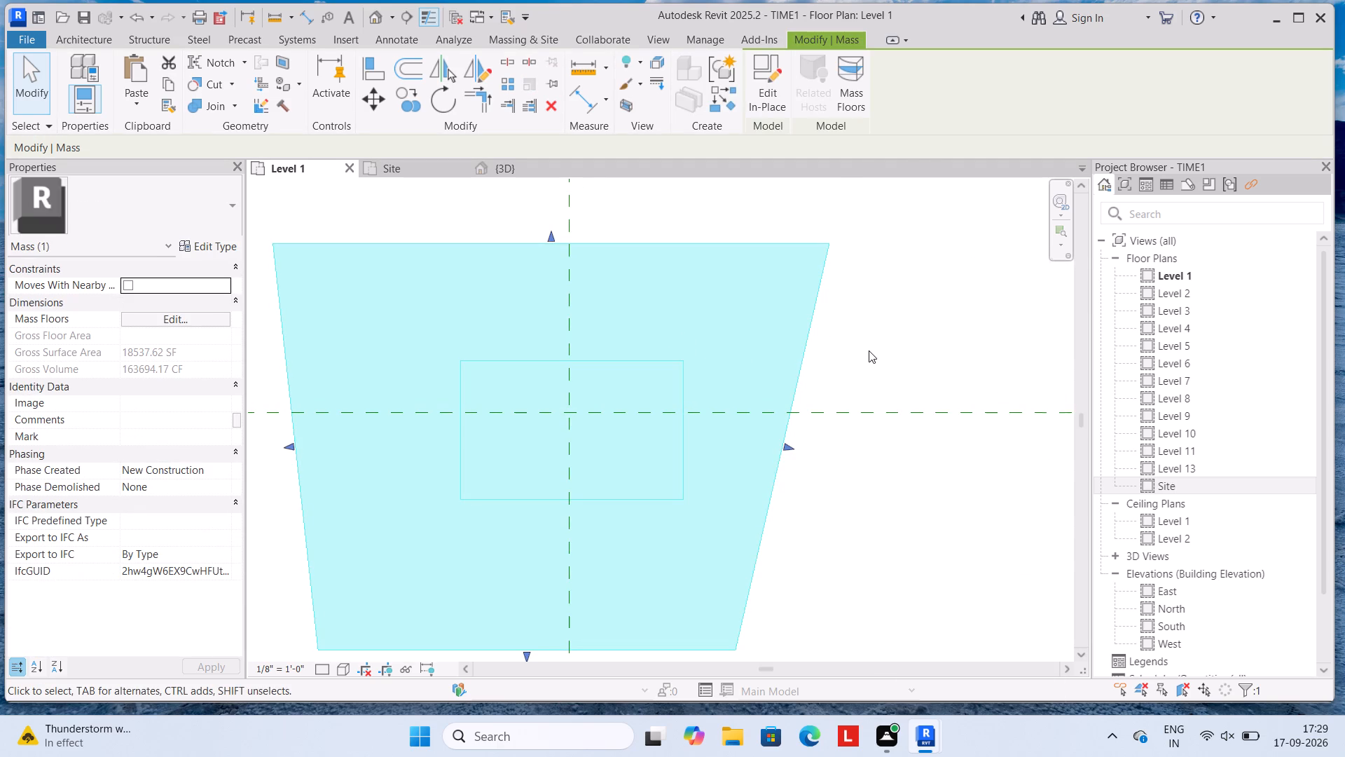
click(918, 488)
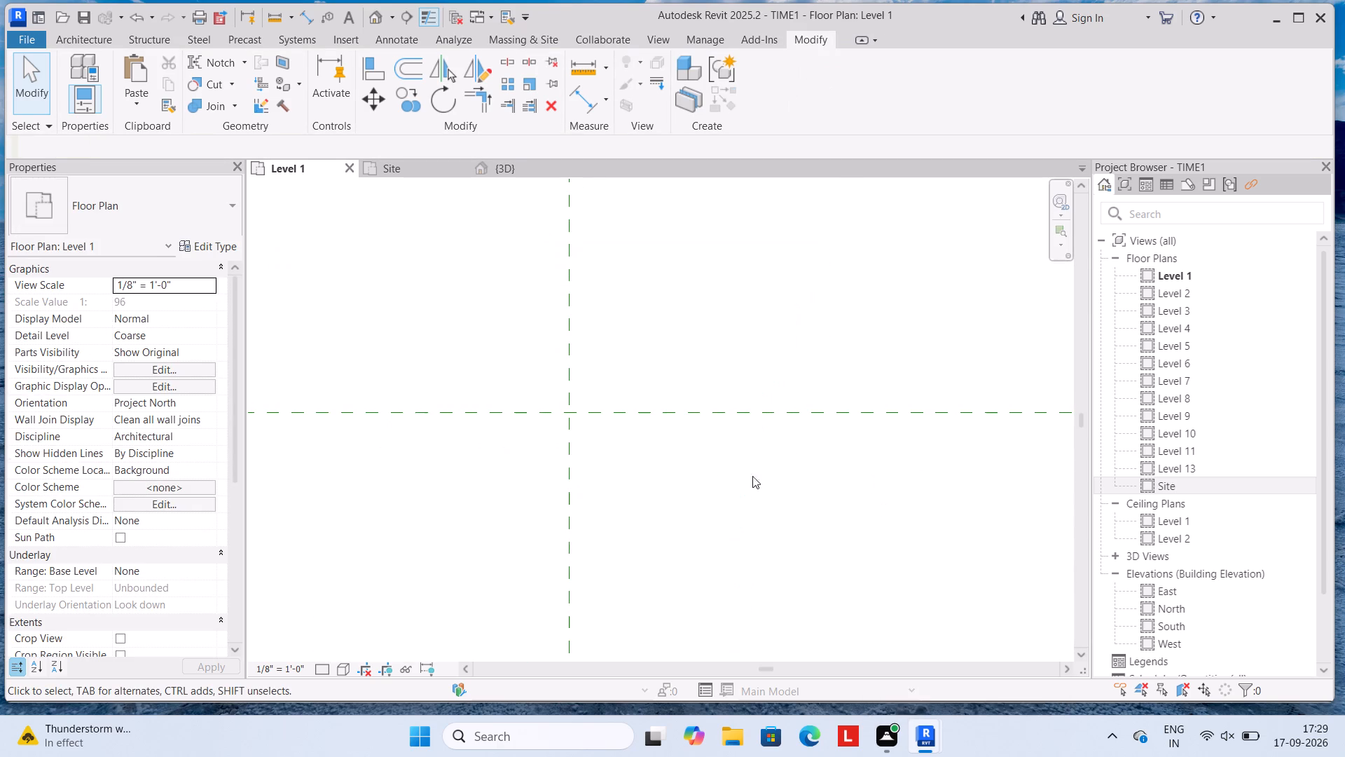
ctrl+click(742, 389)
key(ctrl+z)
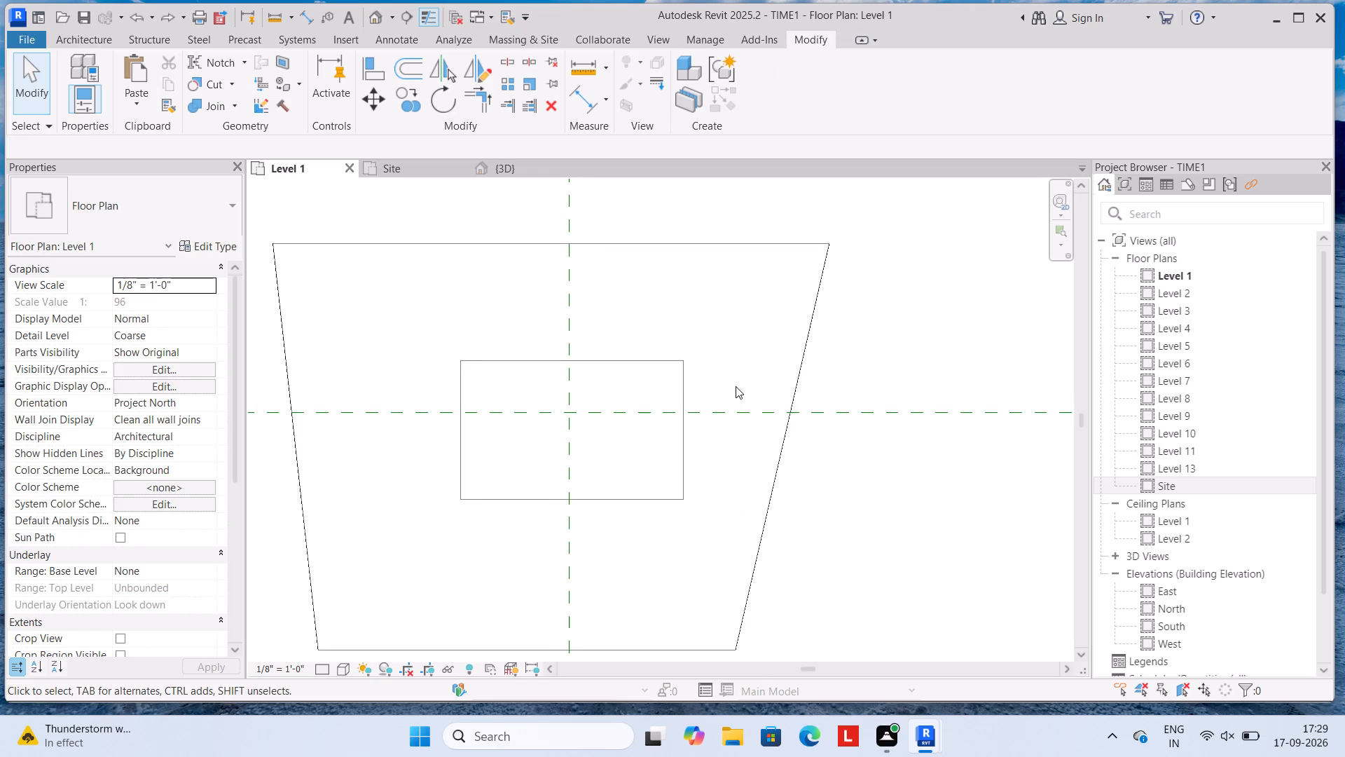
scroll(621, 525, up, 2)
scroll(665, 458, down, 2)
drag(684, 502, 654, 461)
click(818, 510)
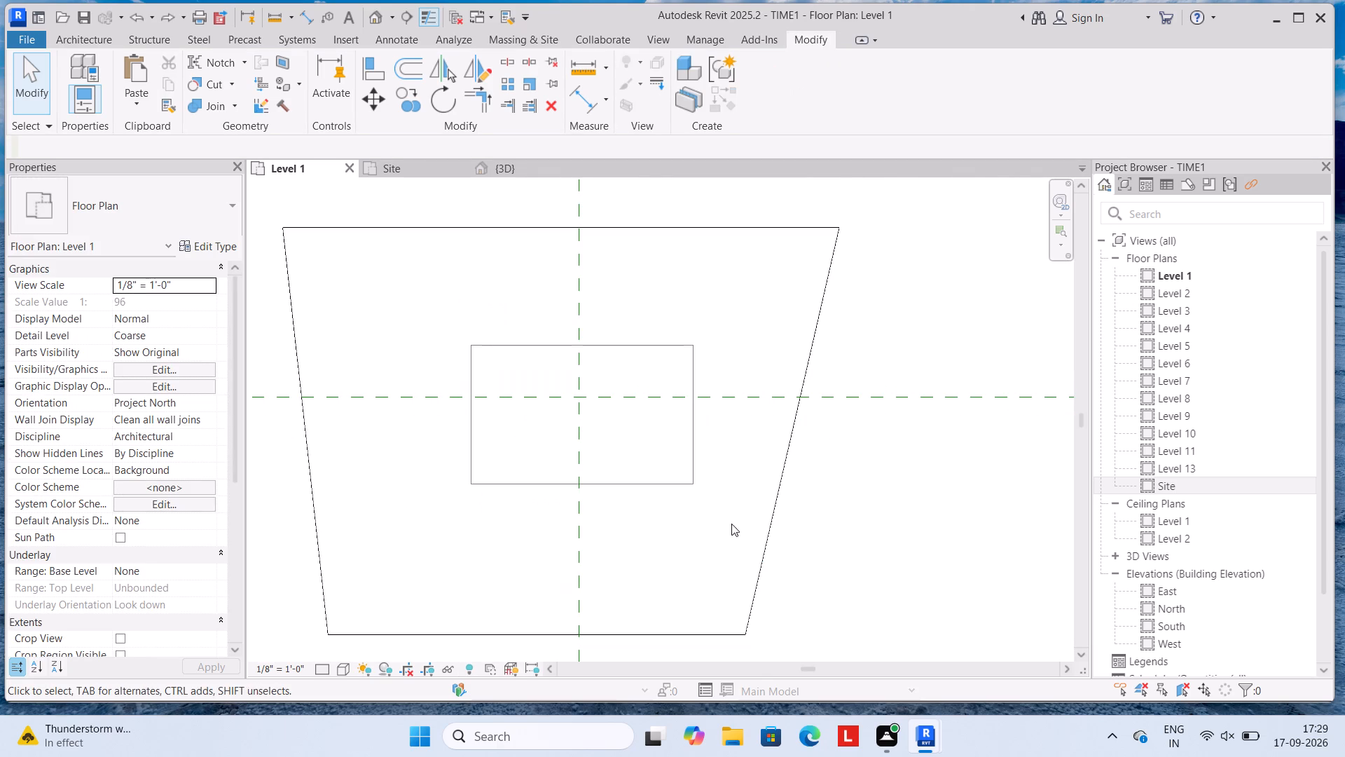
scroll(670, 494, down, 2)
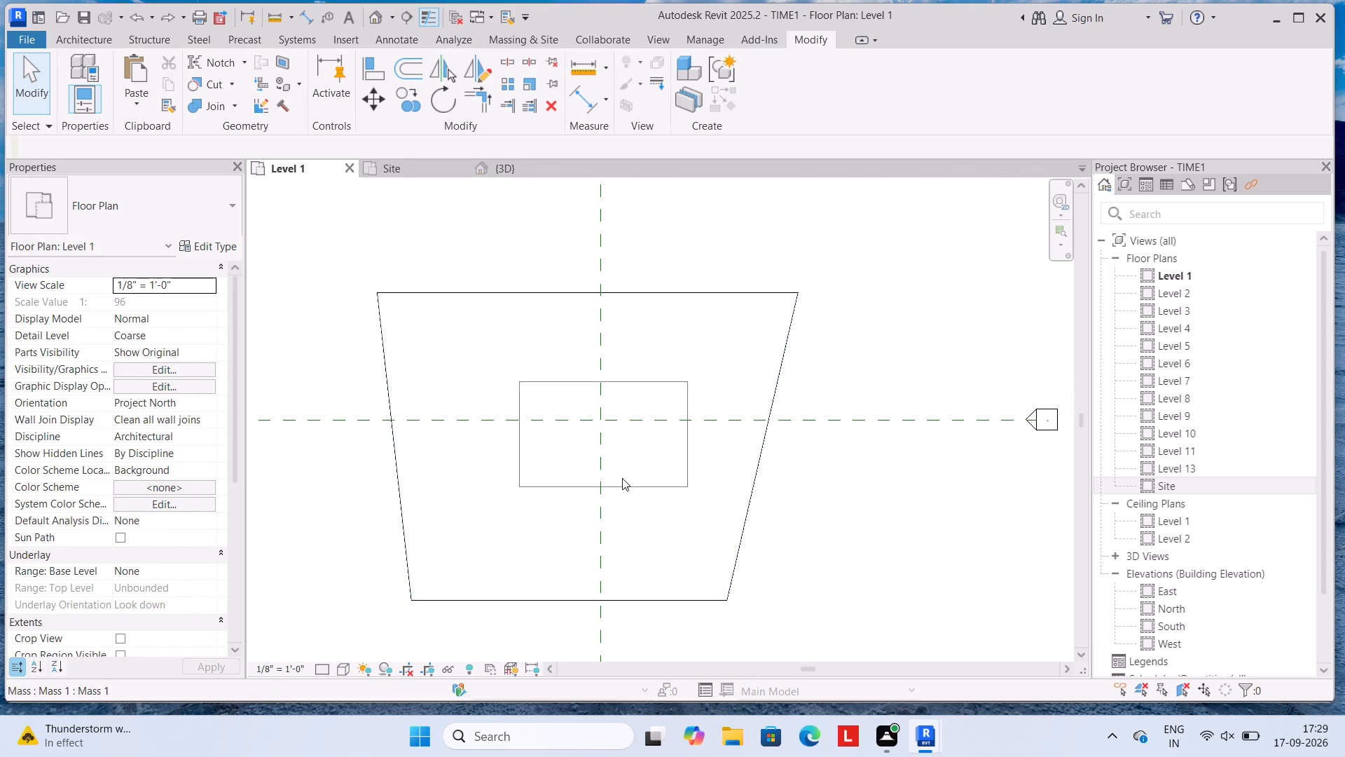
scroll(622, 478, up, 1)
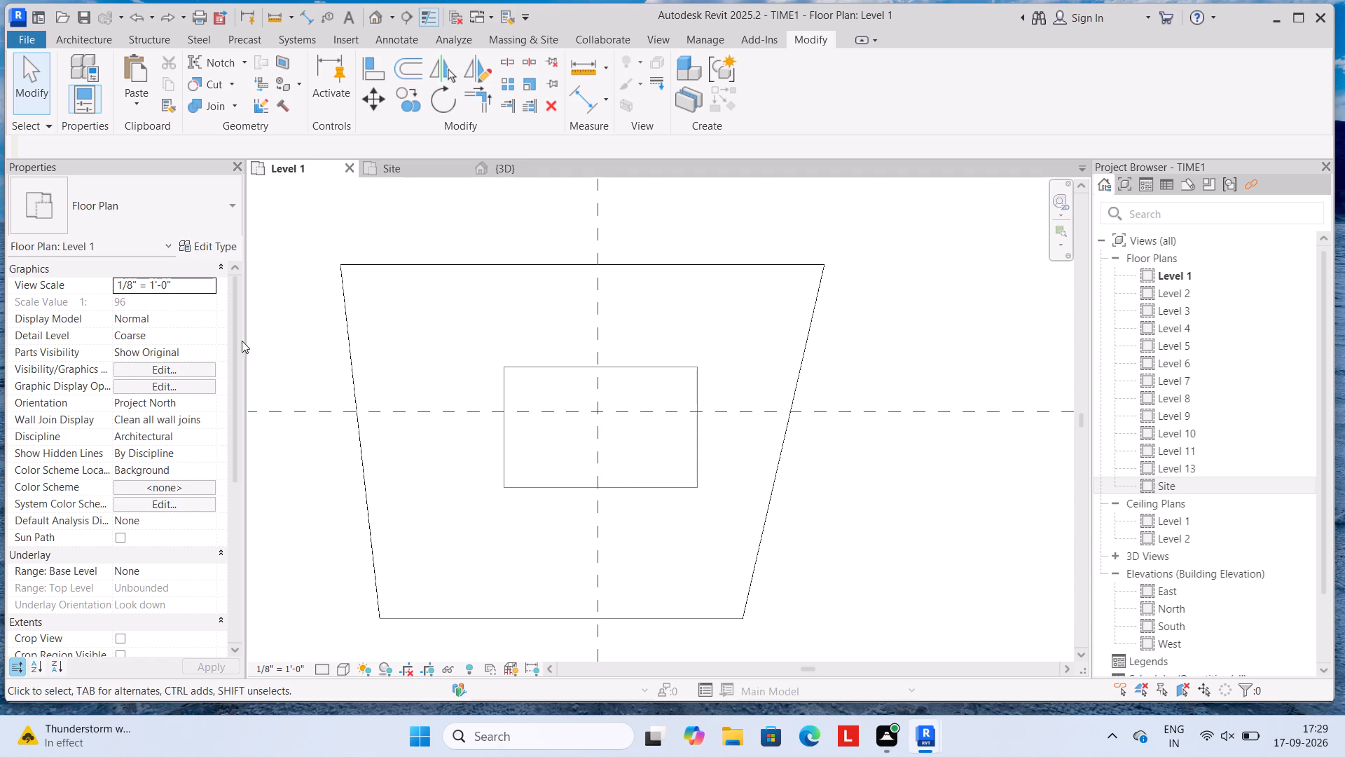
Edit the mass in place, draw a model-line circle of 6' 0" radius centred on the reference planes' intersection, and finish the mass.
click(504, 386)
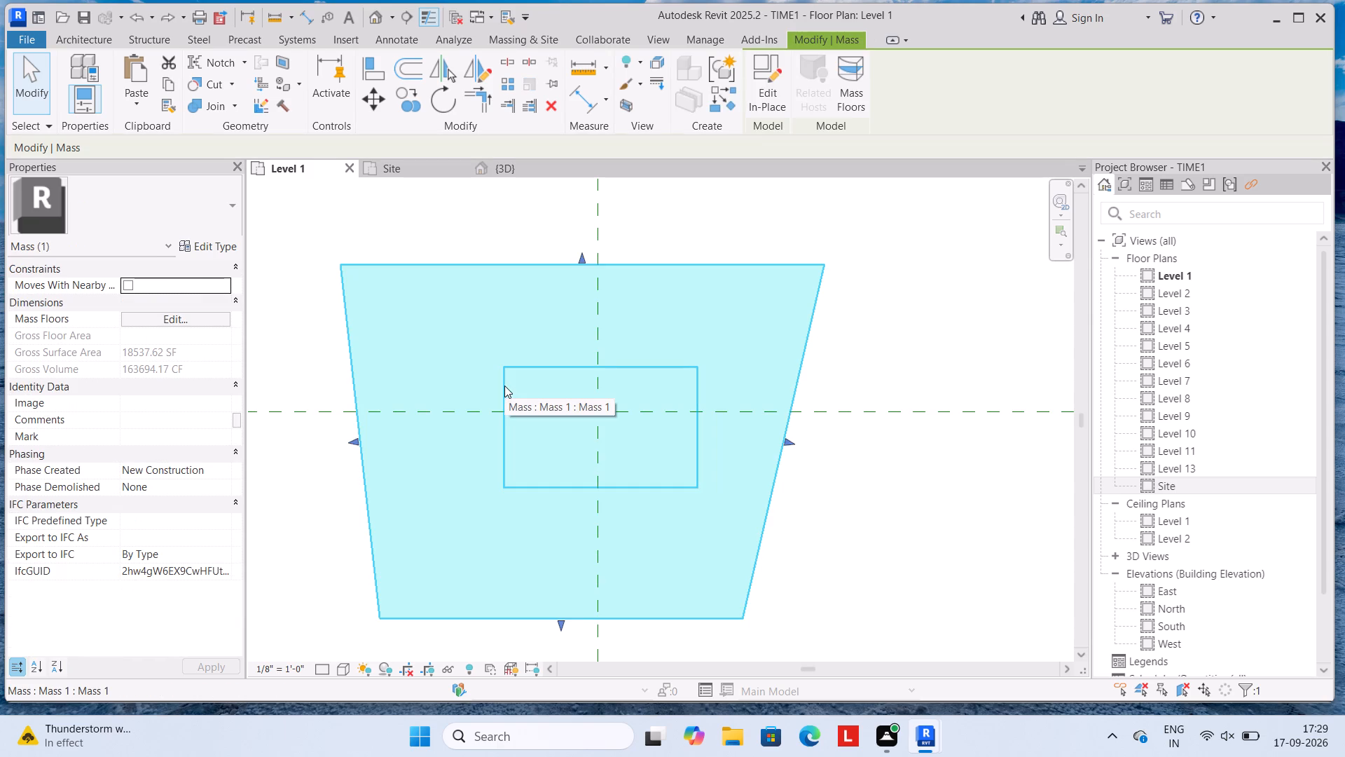
click(508, 378)
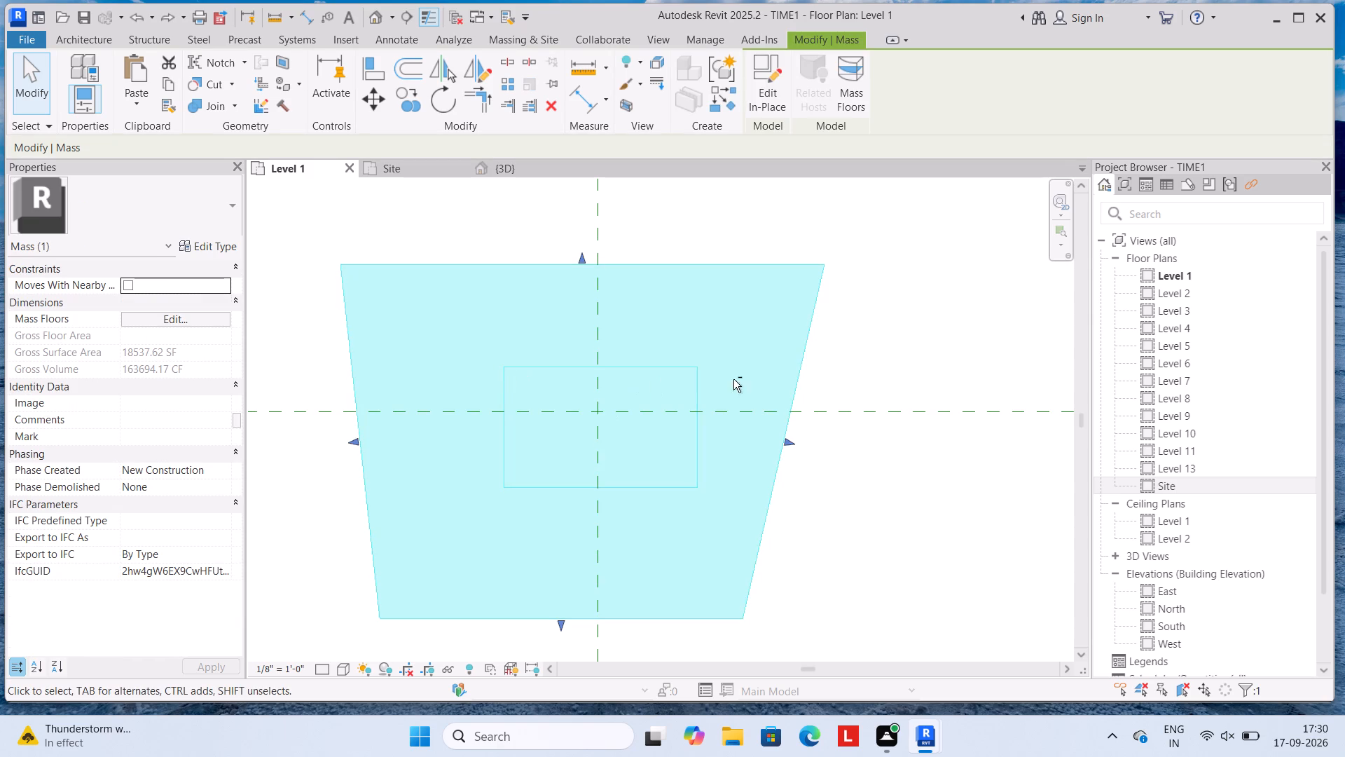
shift+click(773, 337)
shift+double_click(773, 337)
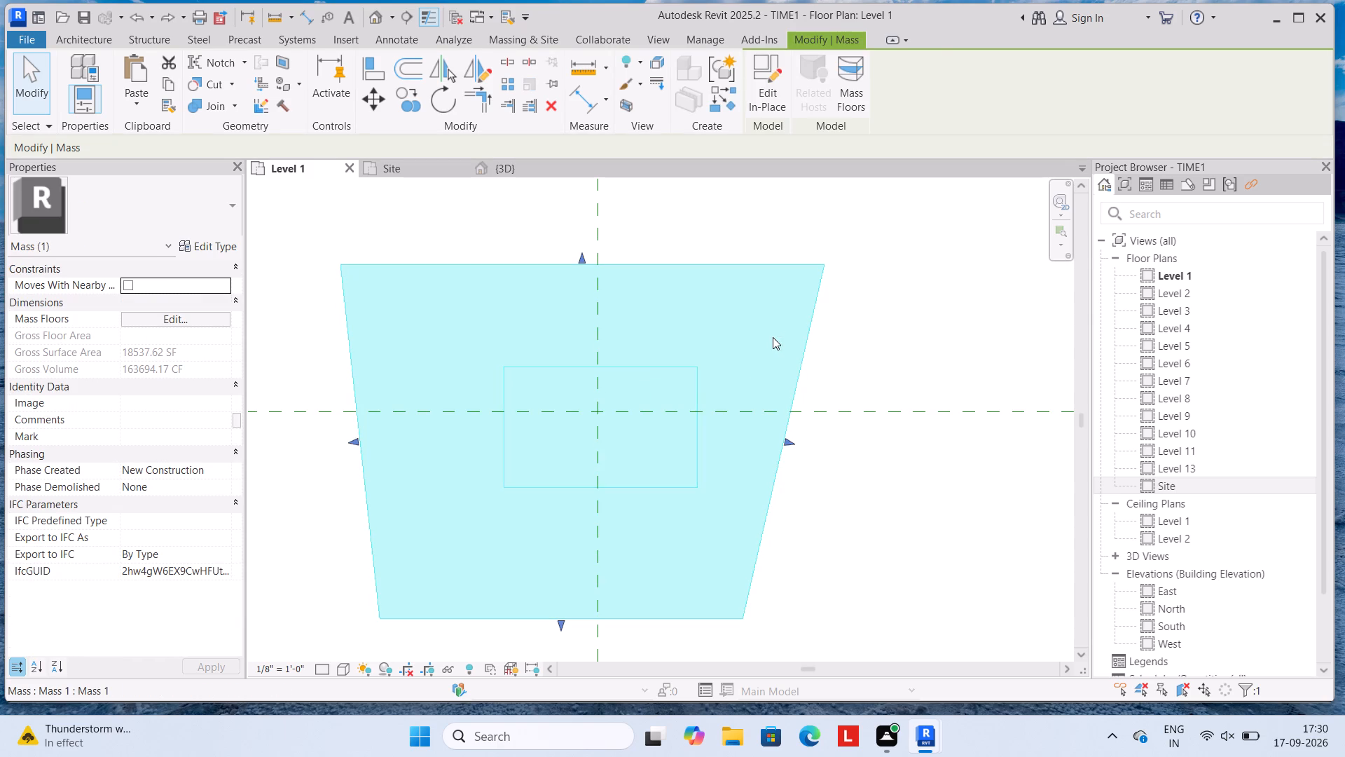
shift+double_click(773, 337)
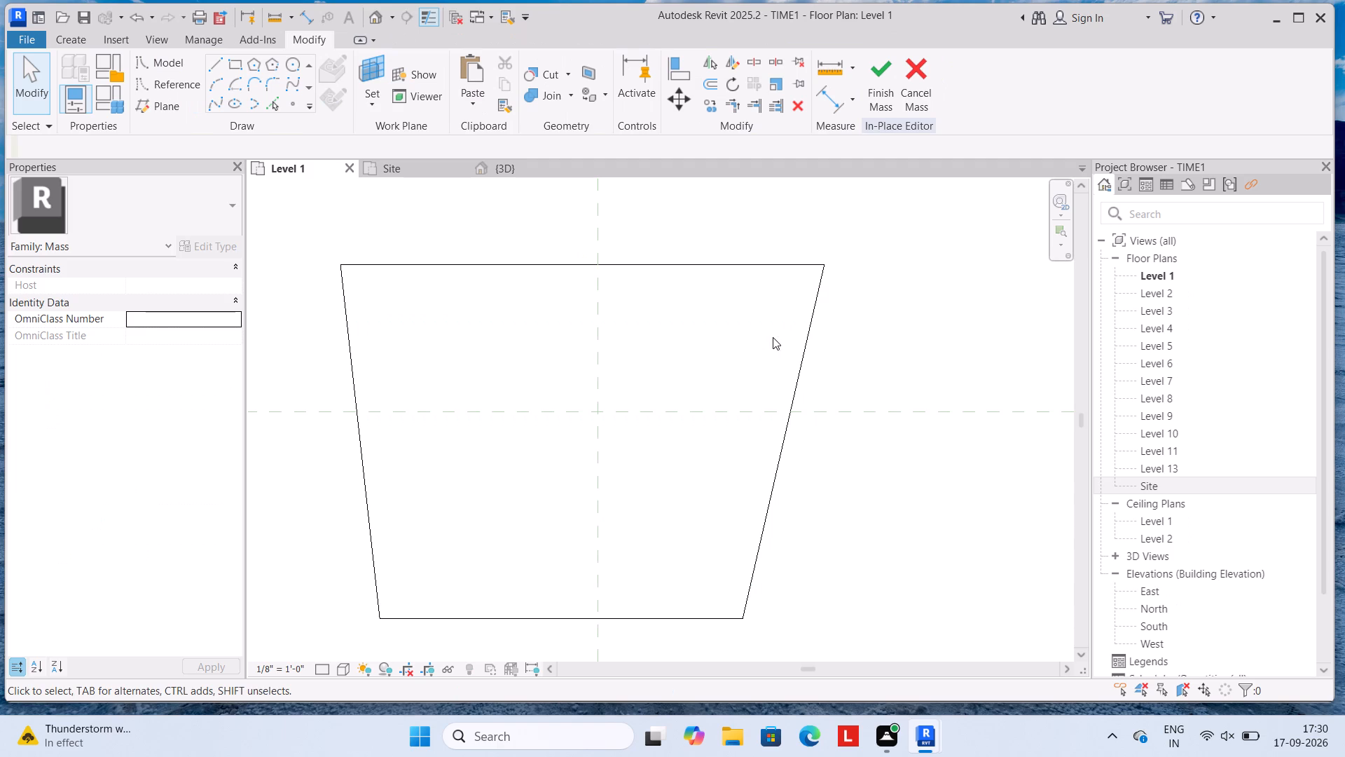
scroll(766, 304, down, 3)
scroll(726, 278, up, 2)
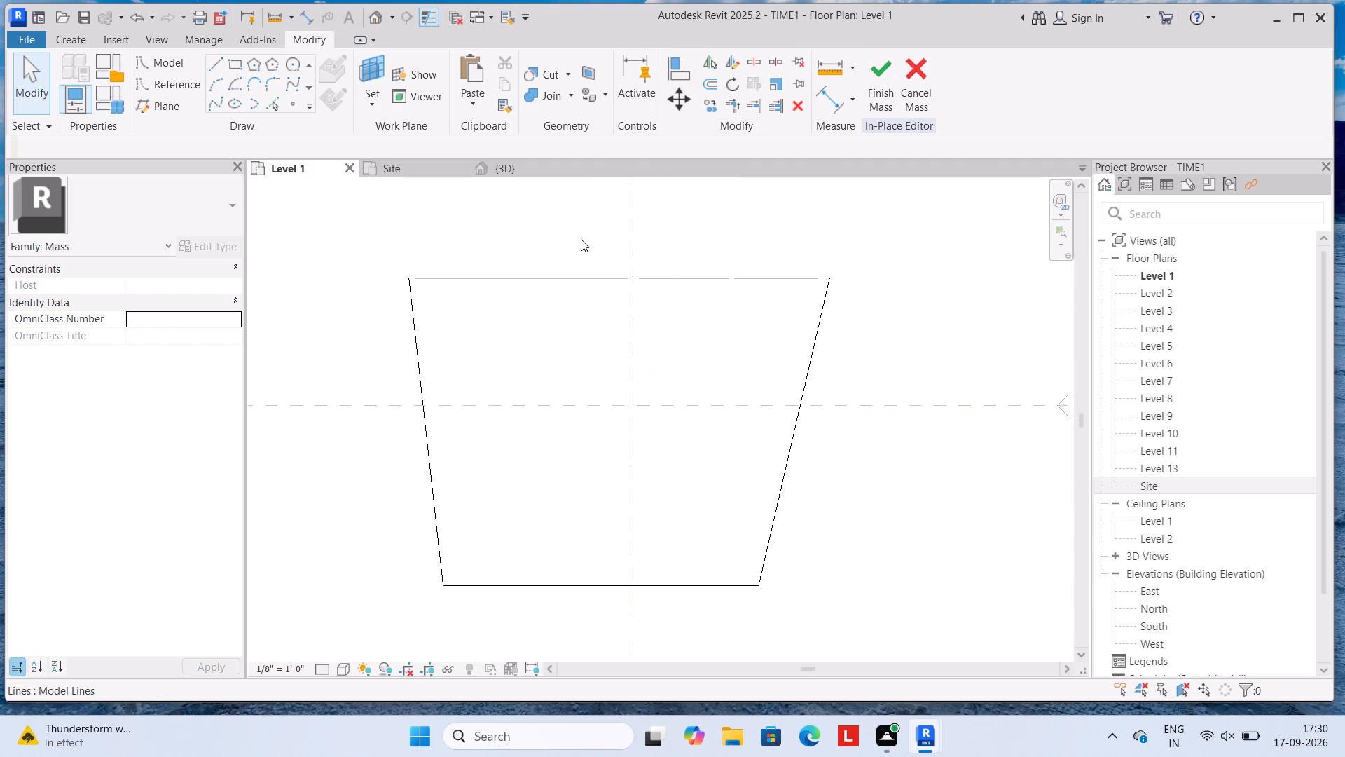
click(293, 64)
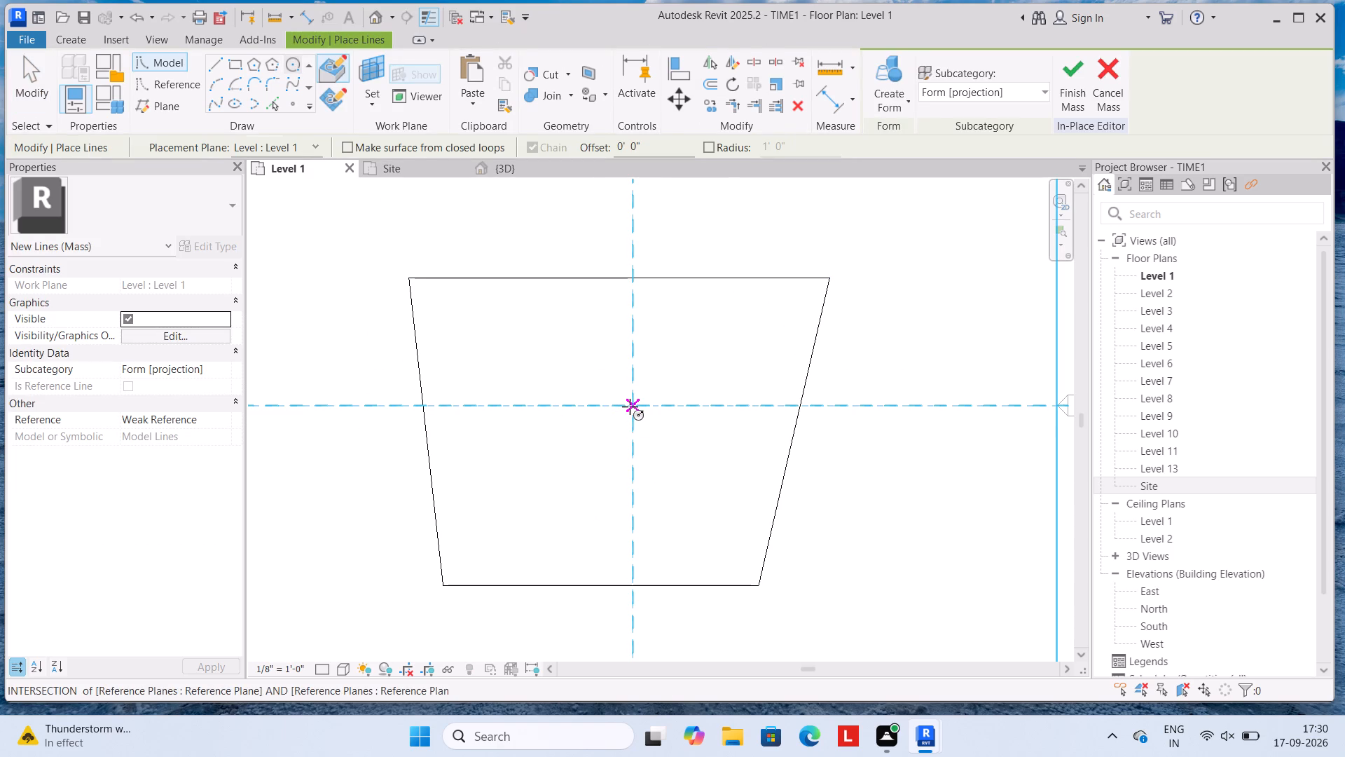
click(630, 407)
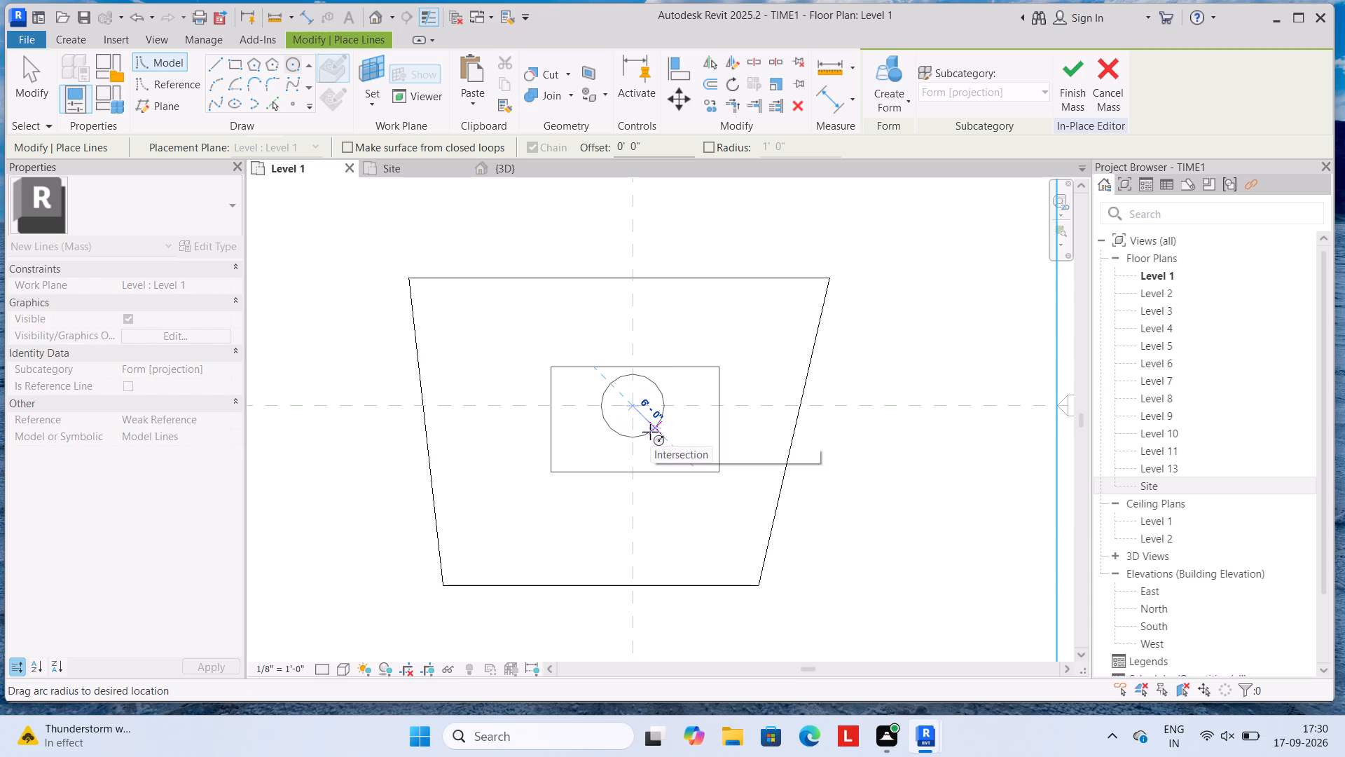
click(650, 432)
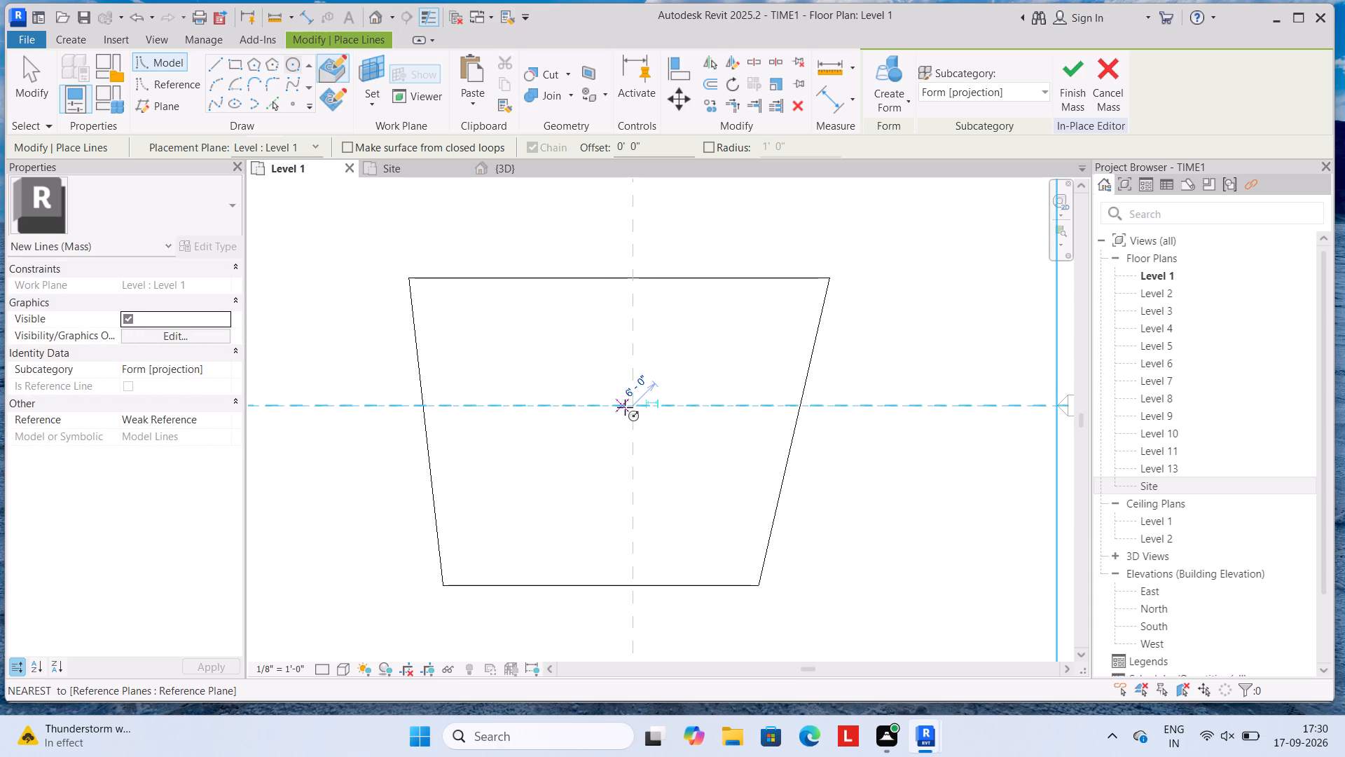
click(1075, 88)
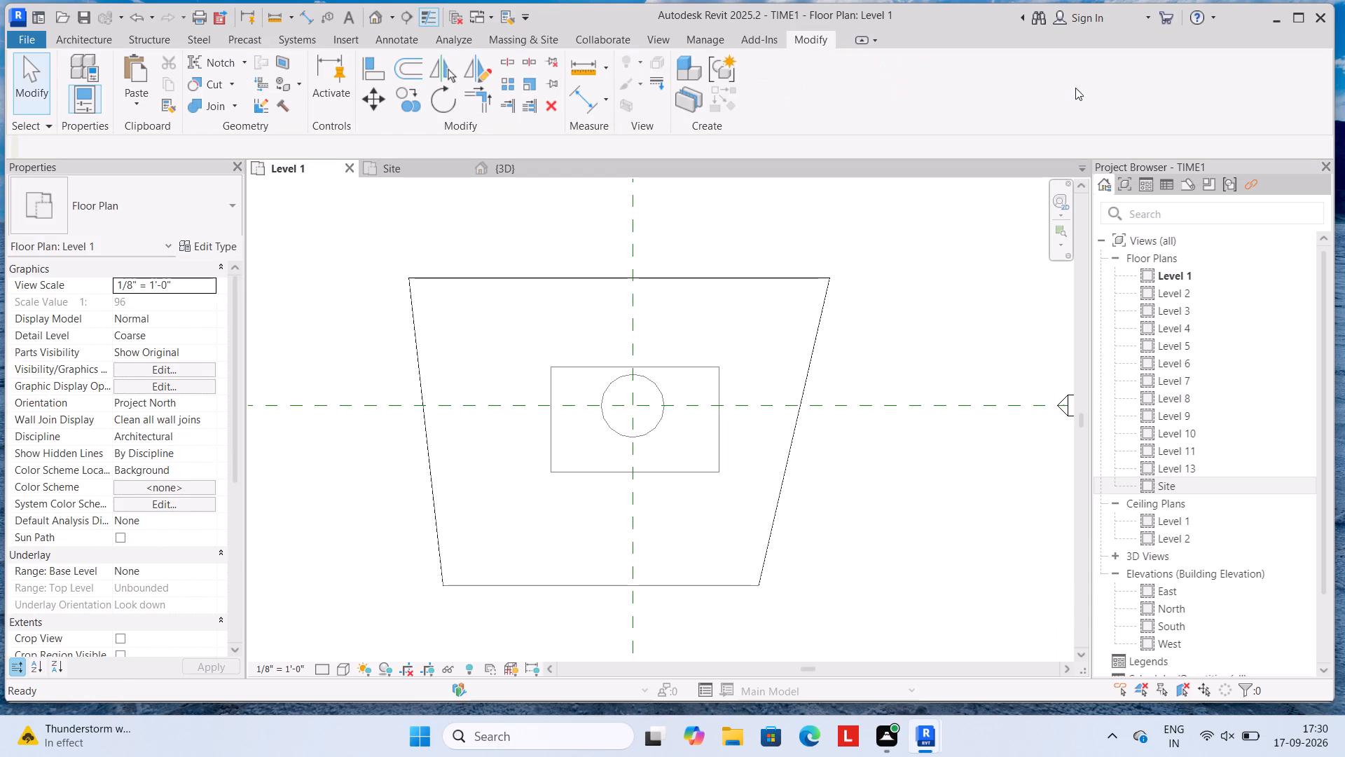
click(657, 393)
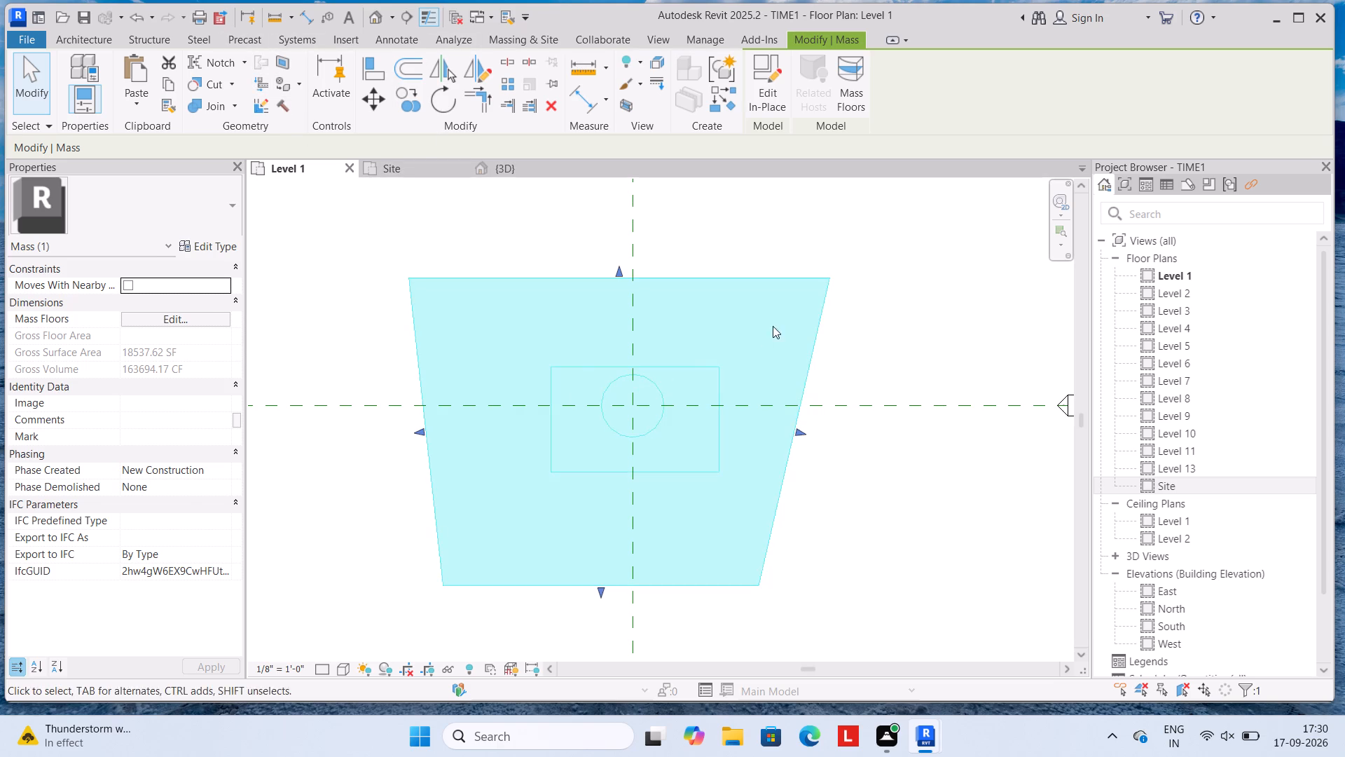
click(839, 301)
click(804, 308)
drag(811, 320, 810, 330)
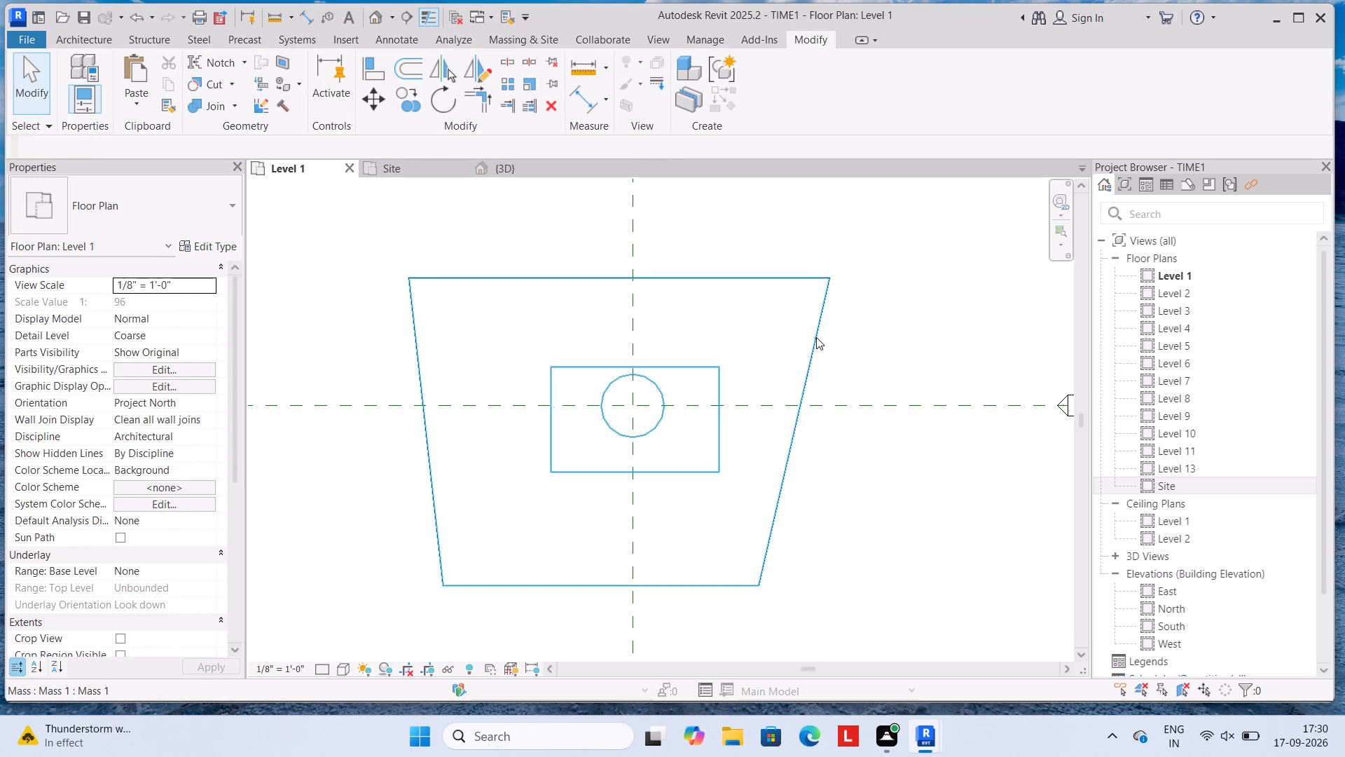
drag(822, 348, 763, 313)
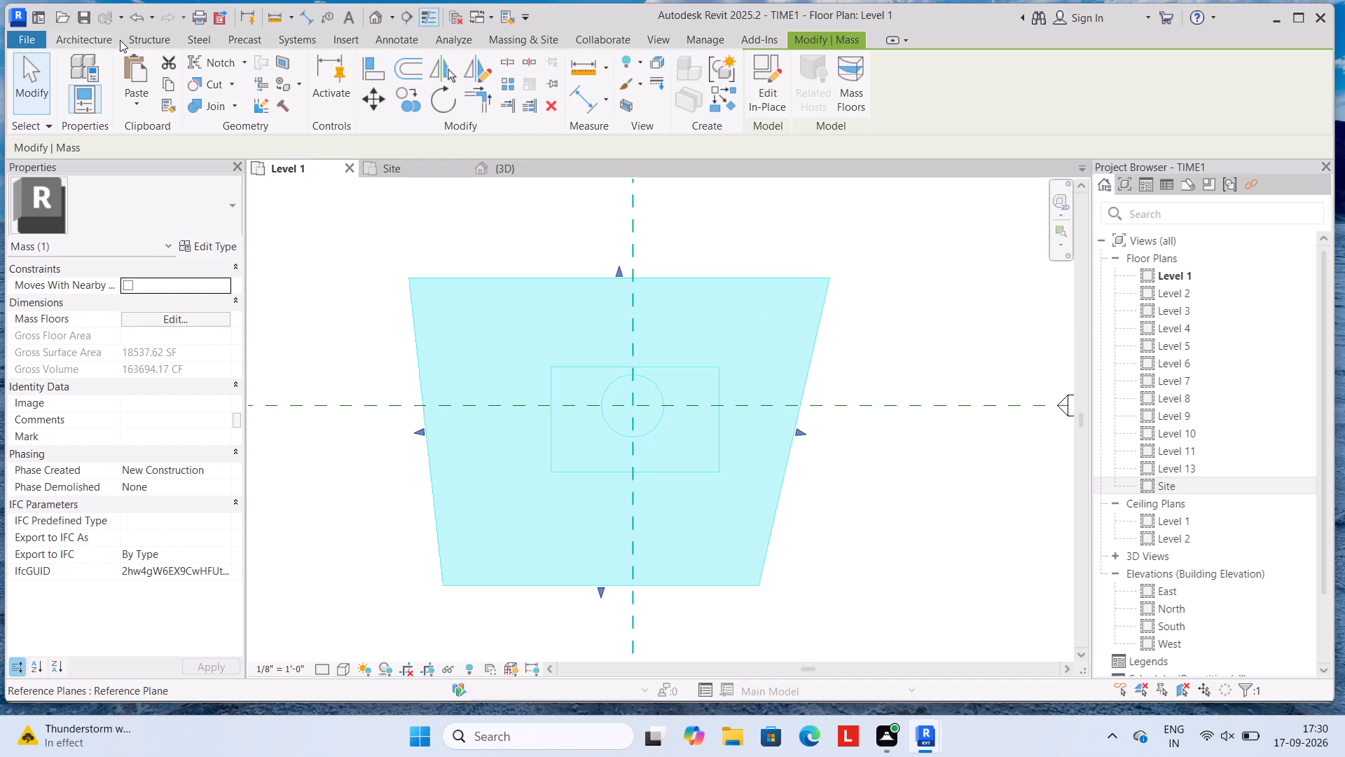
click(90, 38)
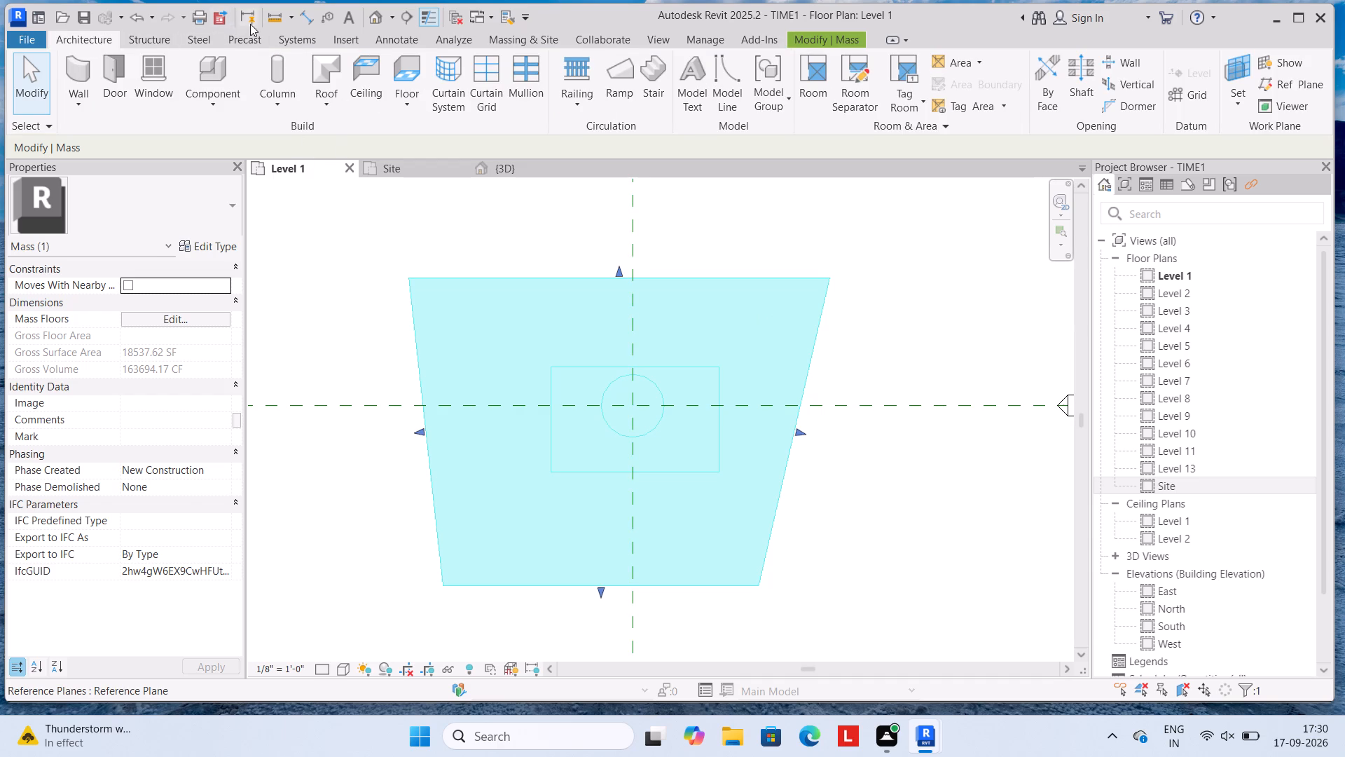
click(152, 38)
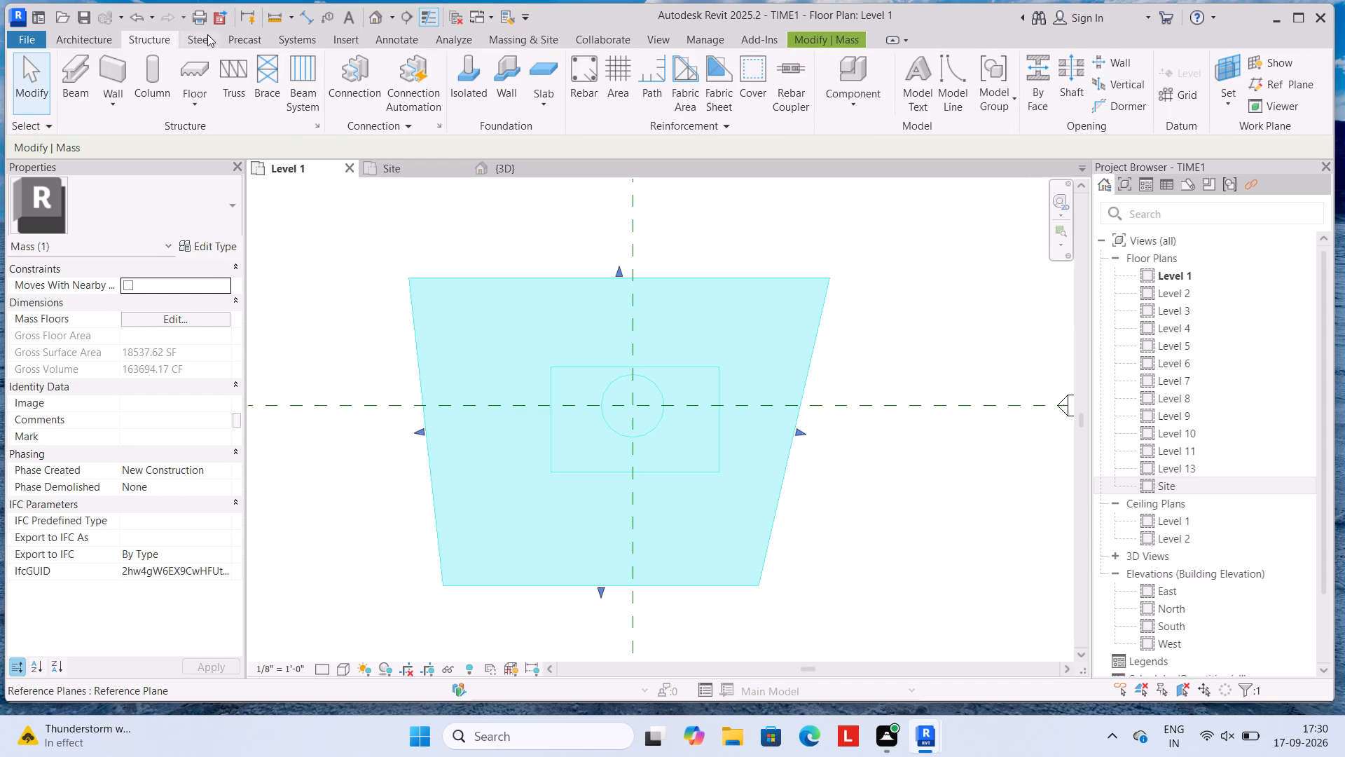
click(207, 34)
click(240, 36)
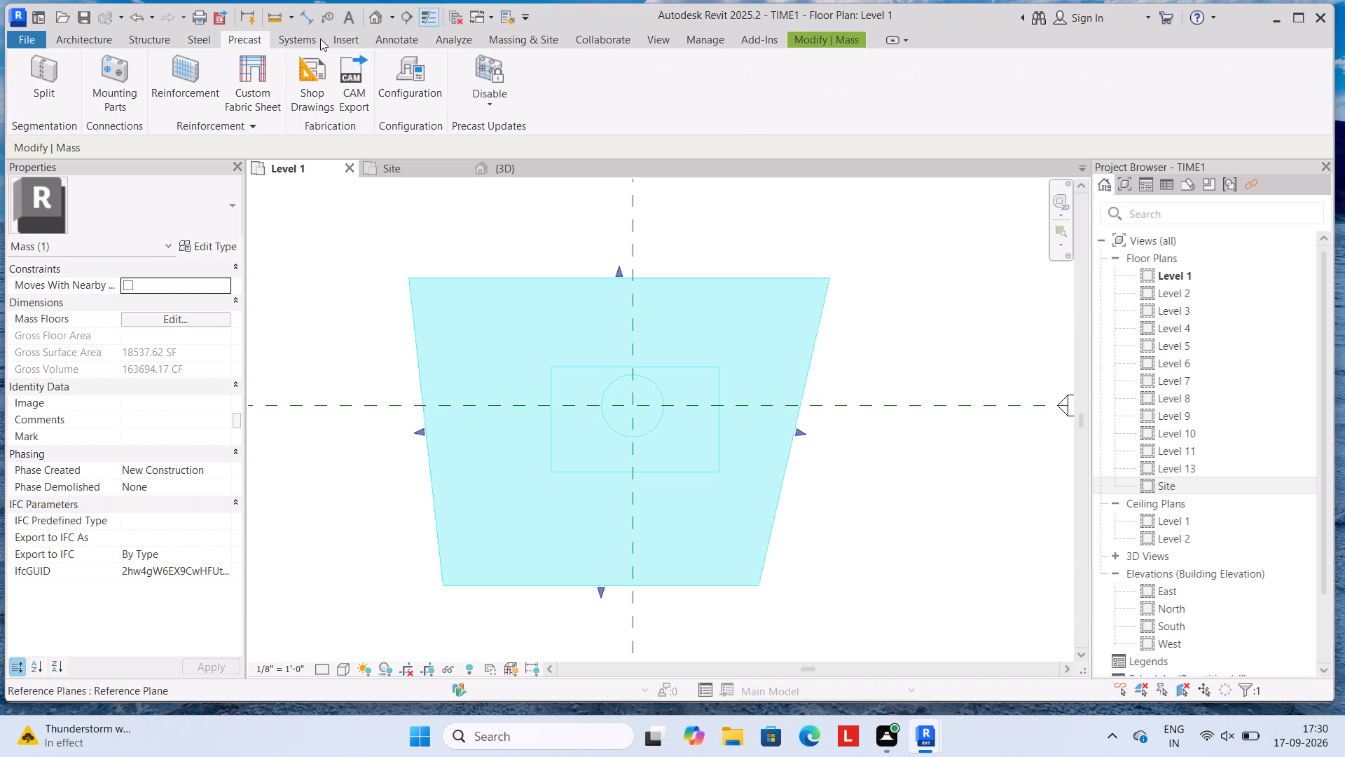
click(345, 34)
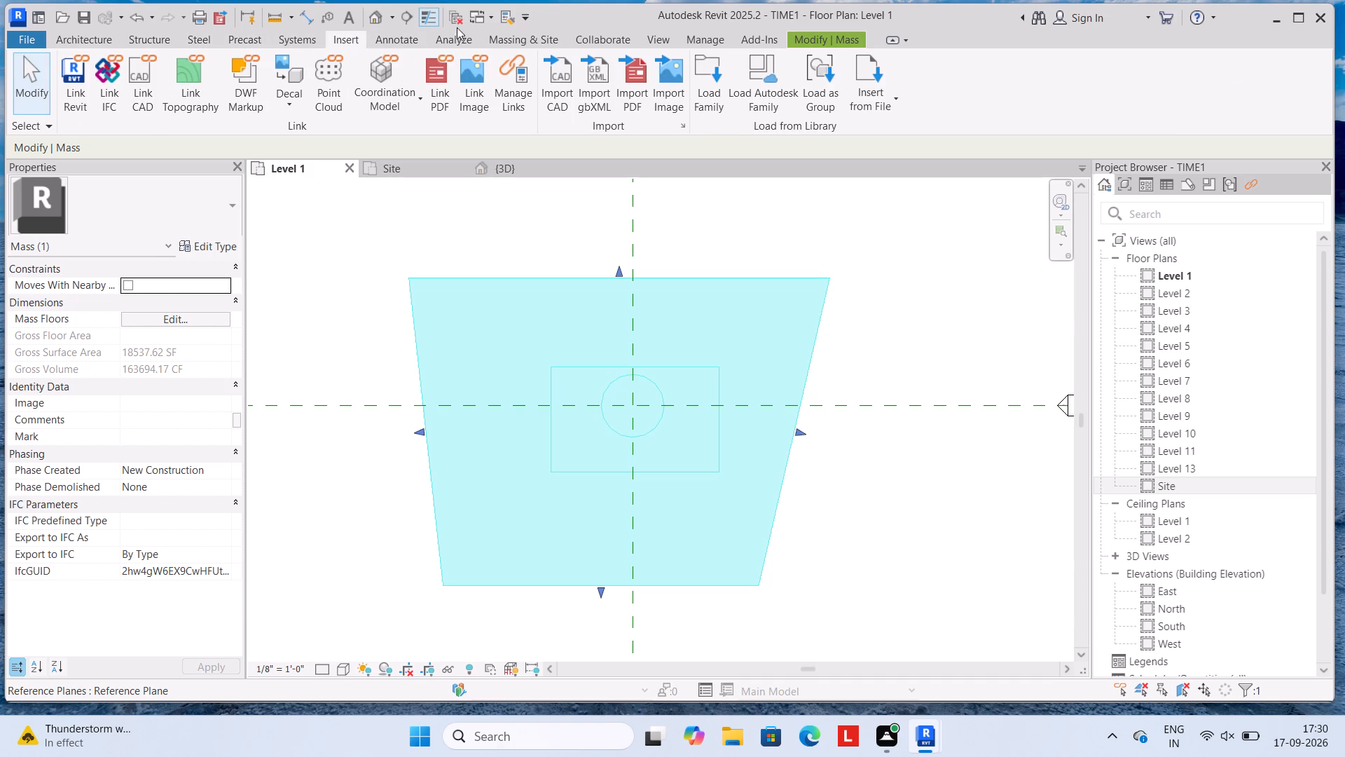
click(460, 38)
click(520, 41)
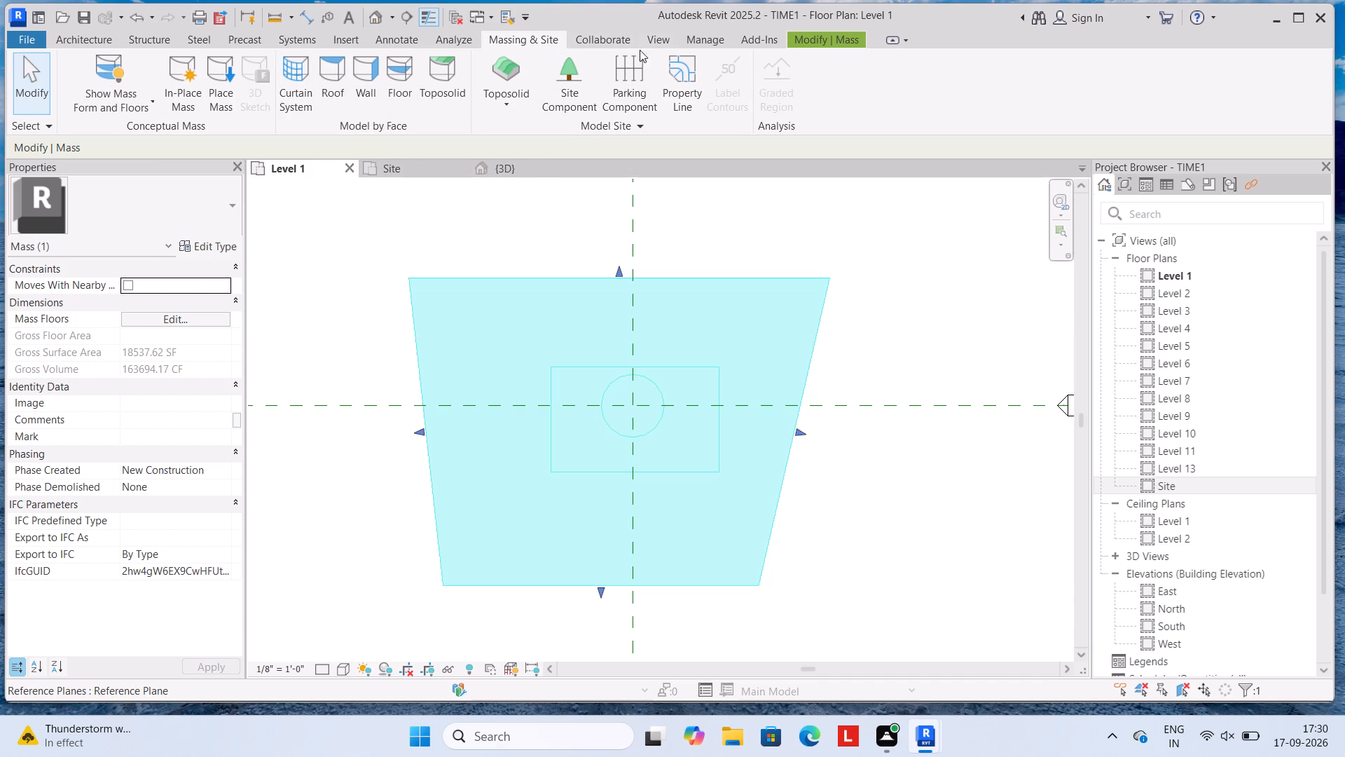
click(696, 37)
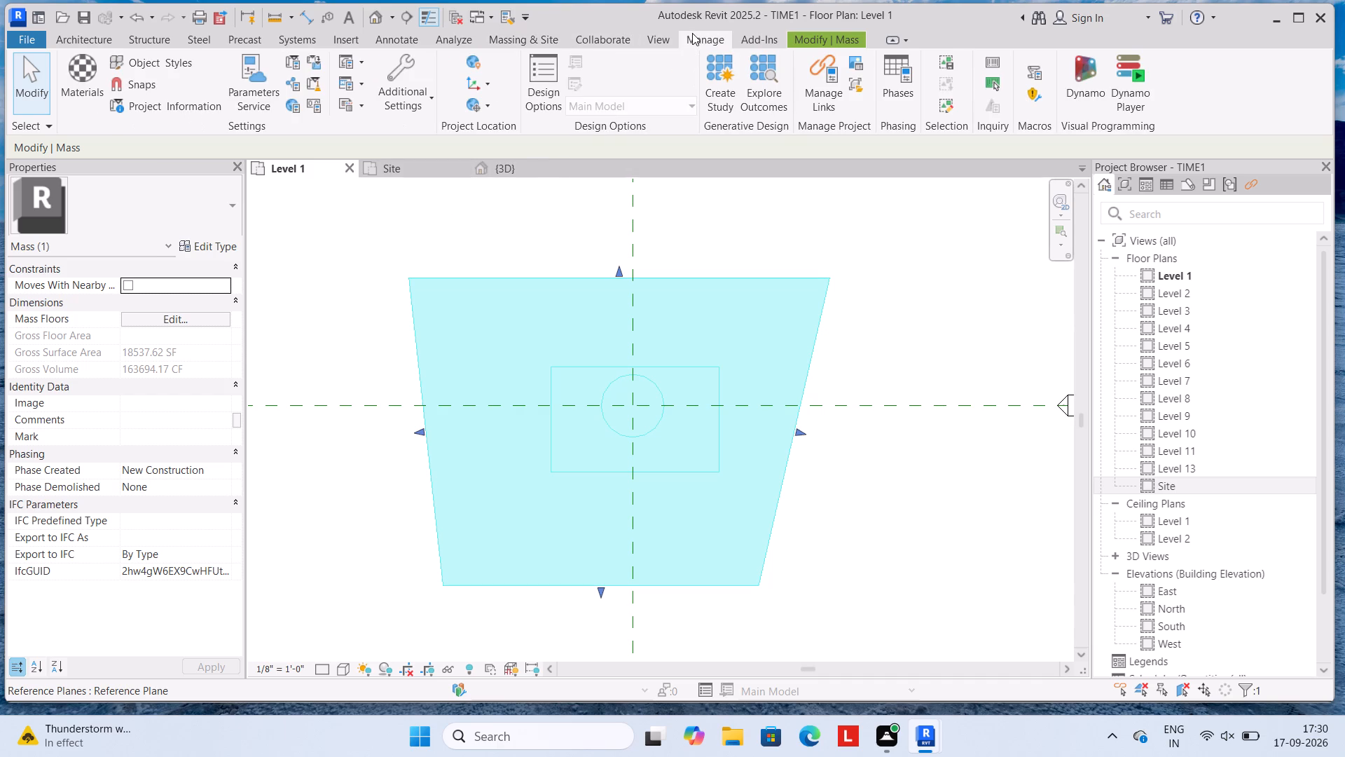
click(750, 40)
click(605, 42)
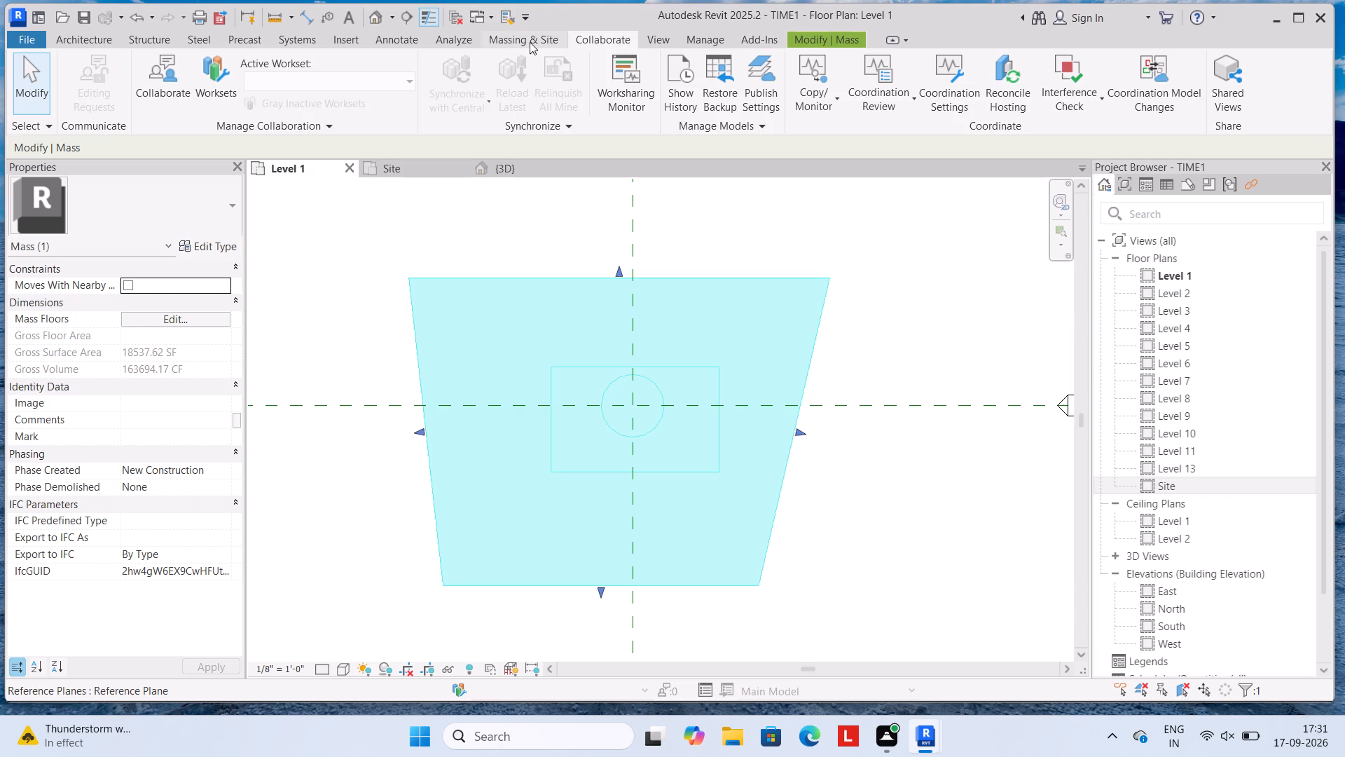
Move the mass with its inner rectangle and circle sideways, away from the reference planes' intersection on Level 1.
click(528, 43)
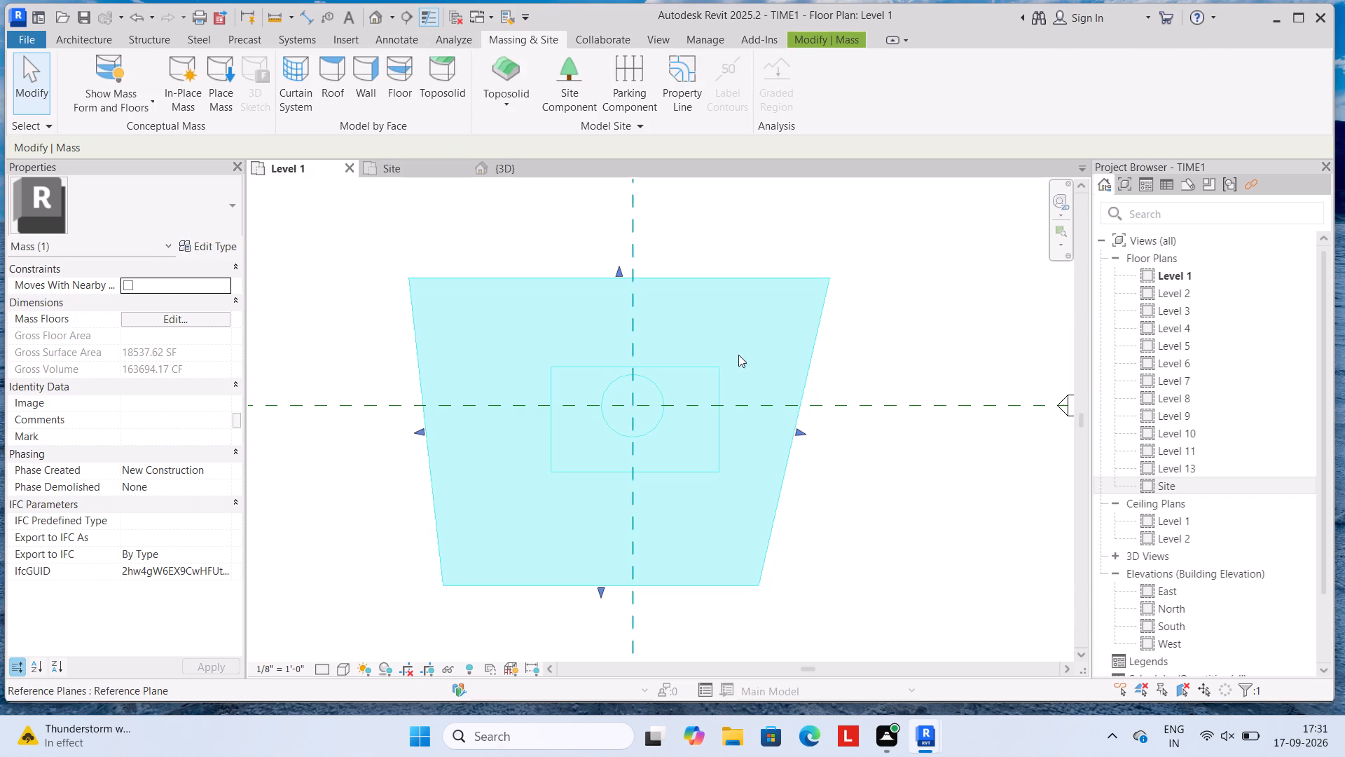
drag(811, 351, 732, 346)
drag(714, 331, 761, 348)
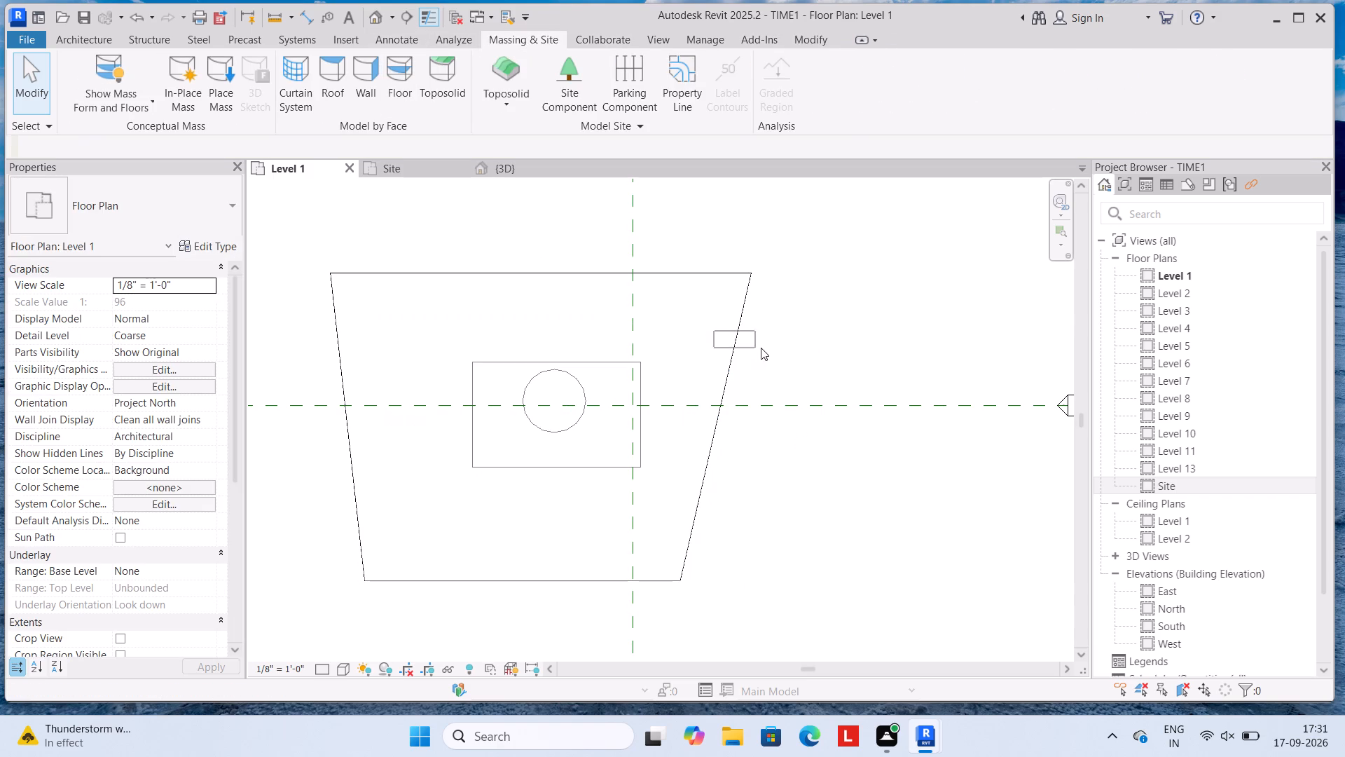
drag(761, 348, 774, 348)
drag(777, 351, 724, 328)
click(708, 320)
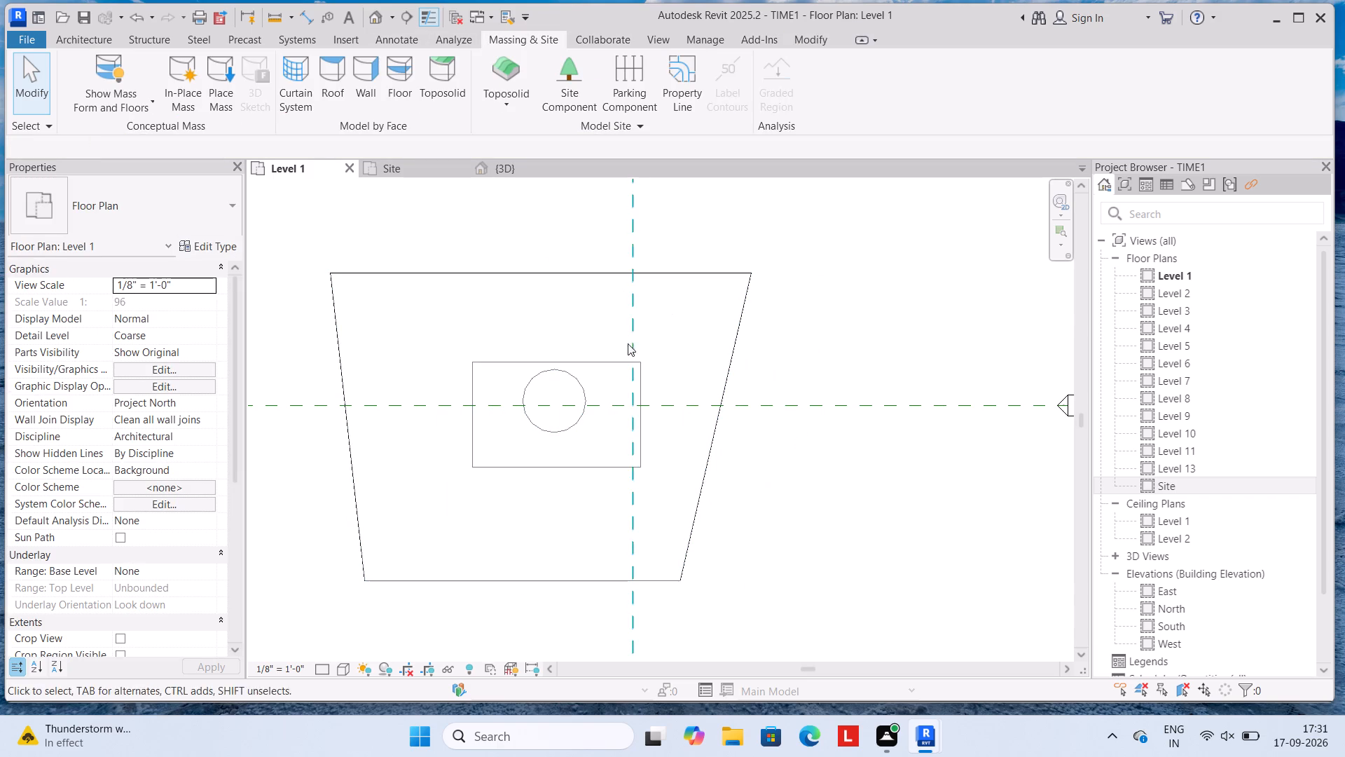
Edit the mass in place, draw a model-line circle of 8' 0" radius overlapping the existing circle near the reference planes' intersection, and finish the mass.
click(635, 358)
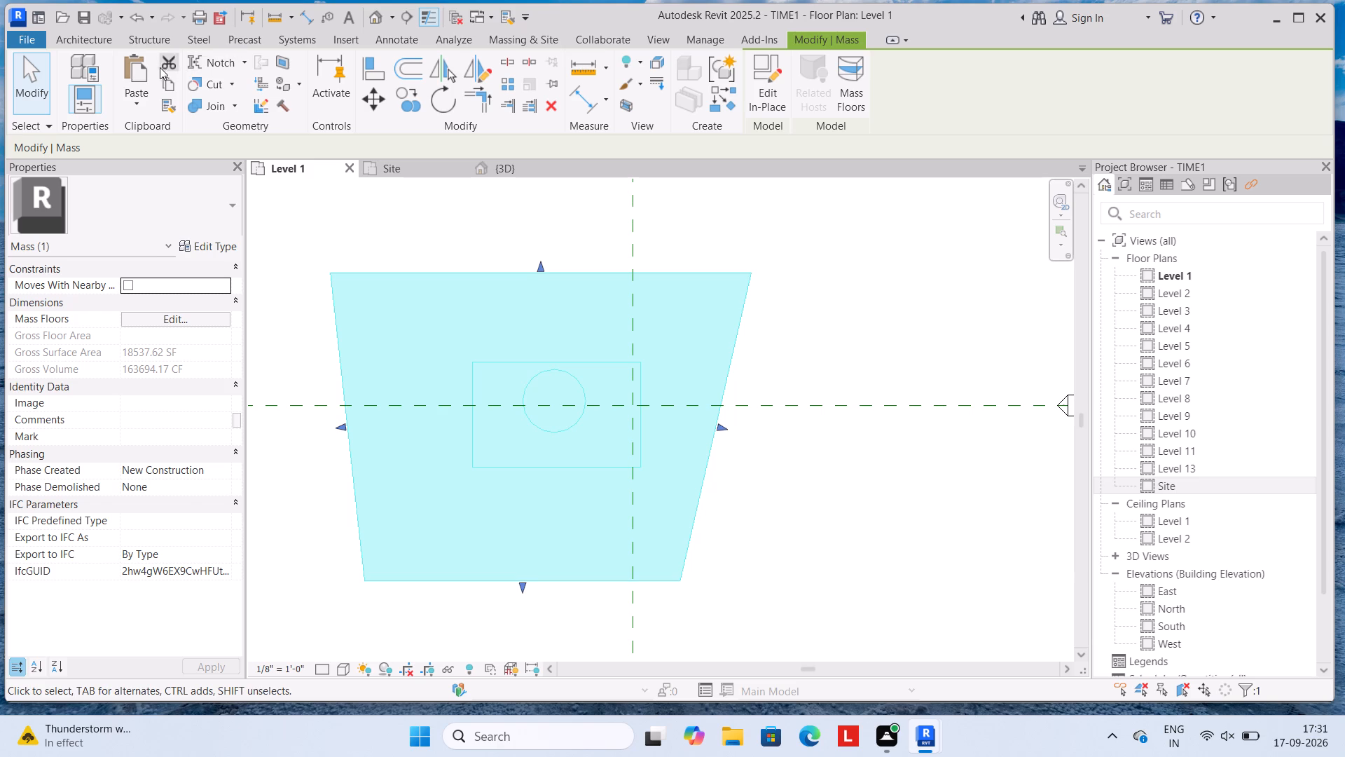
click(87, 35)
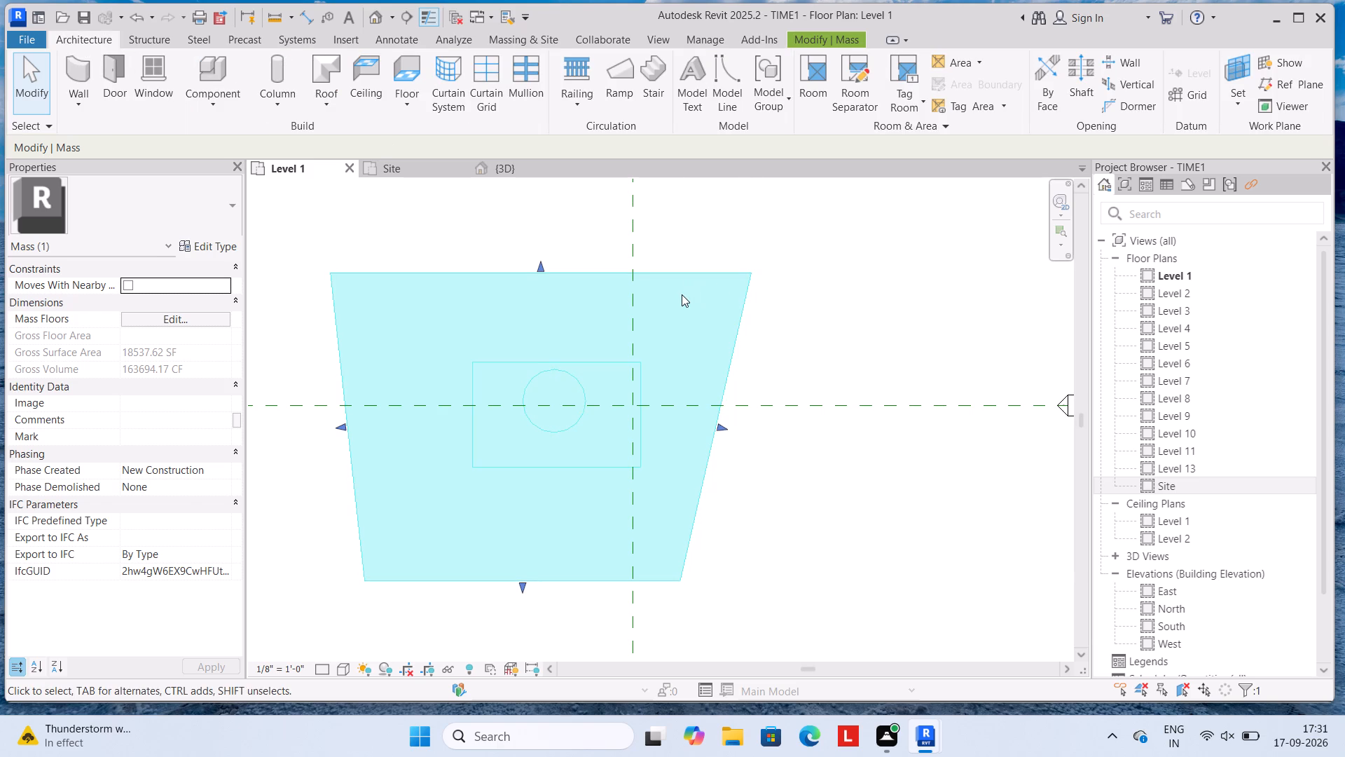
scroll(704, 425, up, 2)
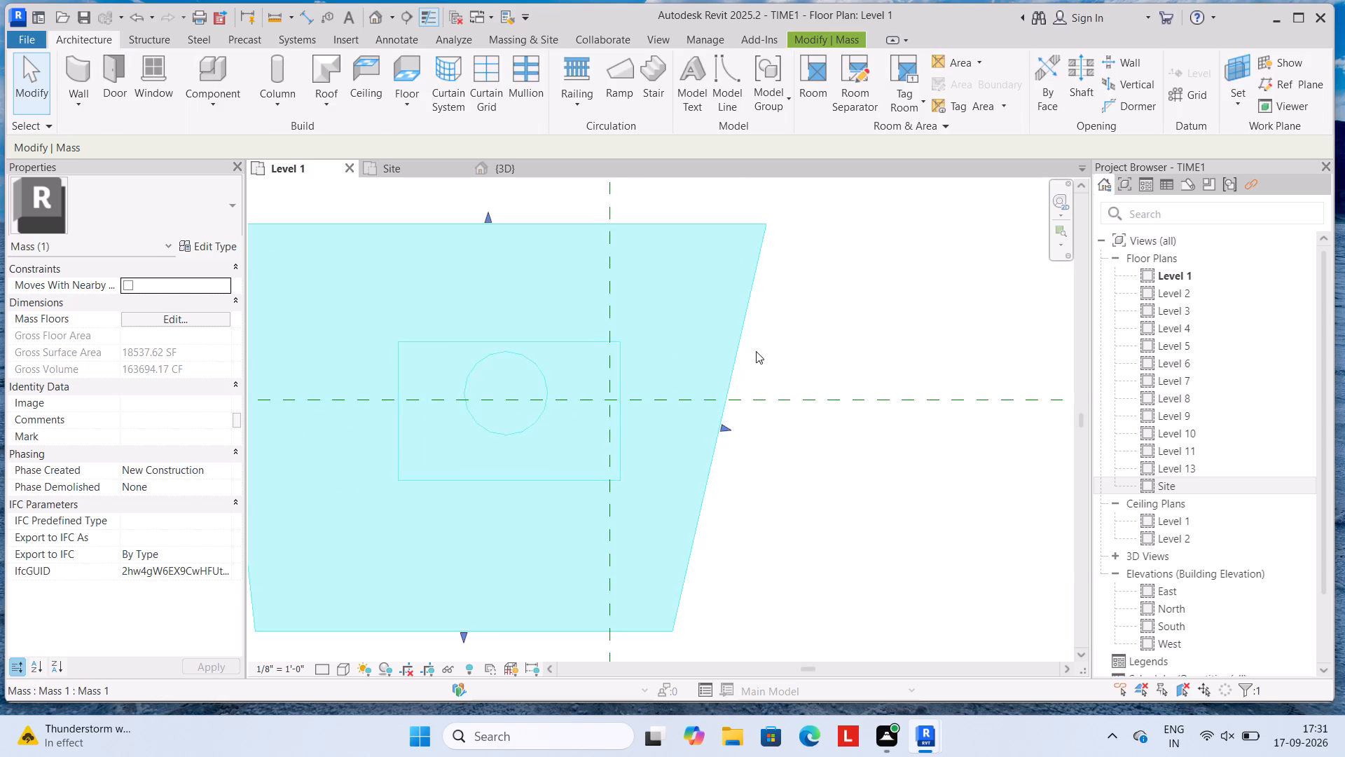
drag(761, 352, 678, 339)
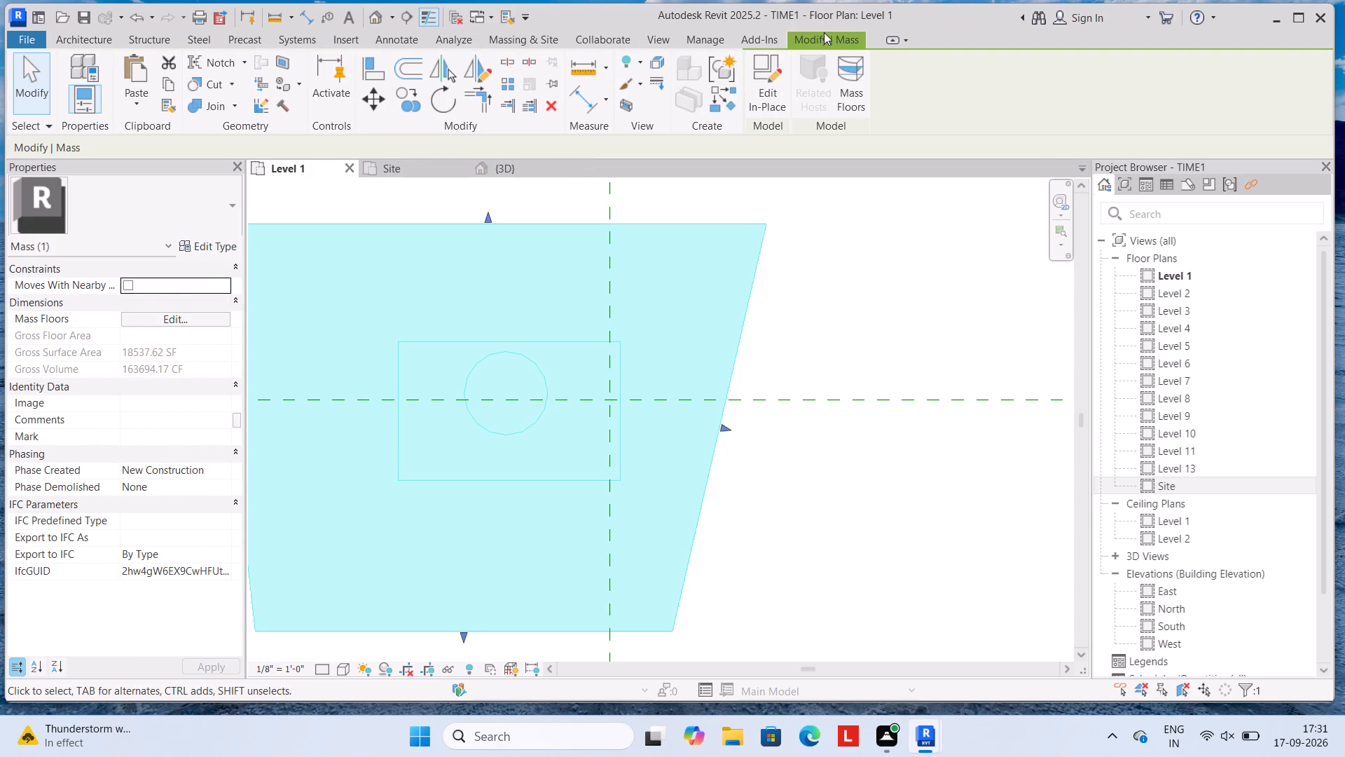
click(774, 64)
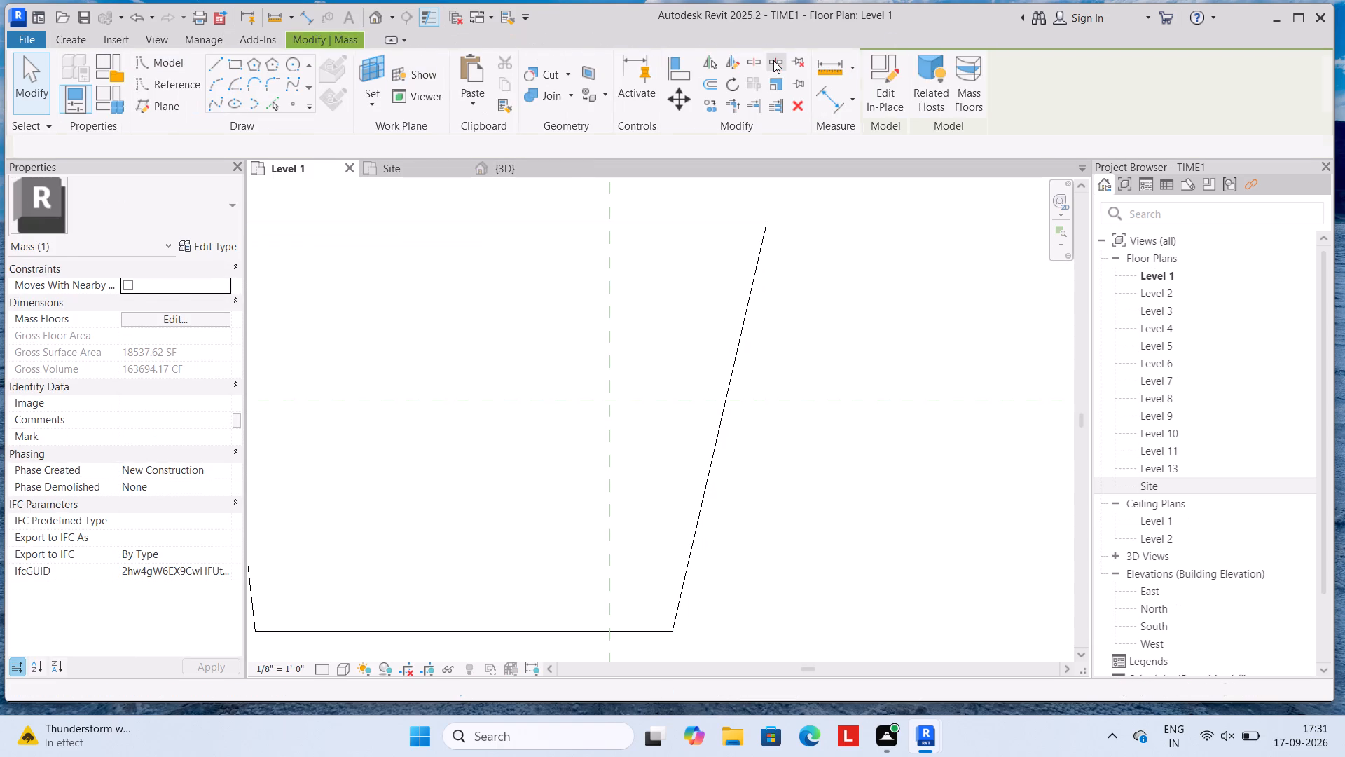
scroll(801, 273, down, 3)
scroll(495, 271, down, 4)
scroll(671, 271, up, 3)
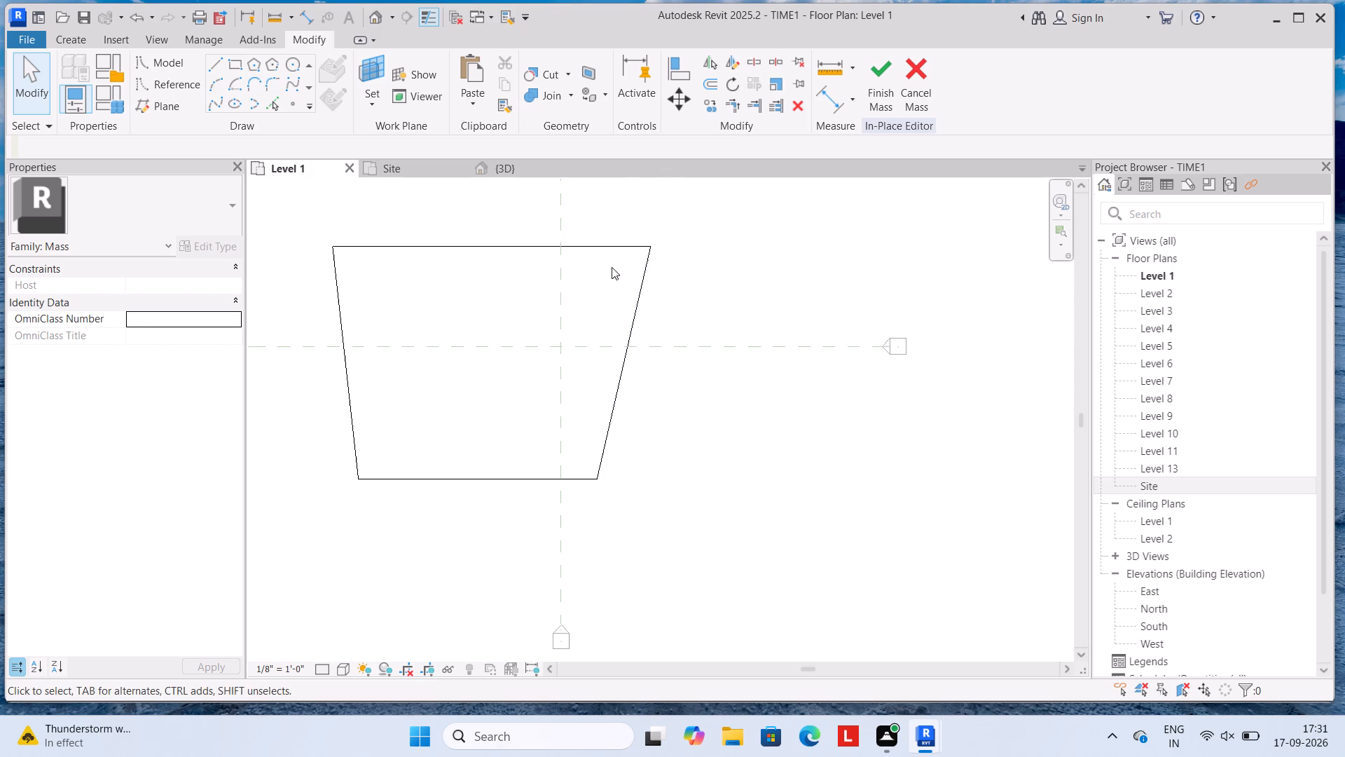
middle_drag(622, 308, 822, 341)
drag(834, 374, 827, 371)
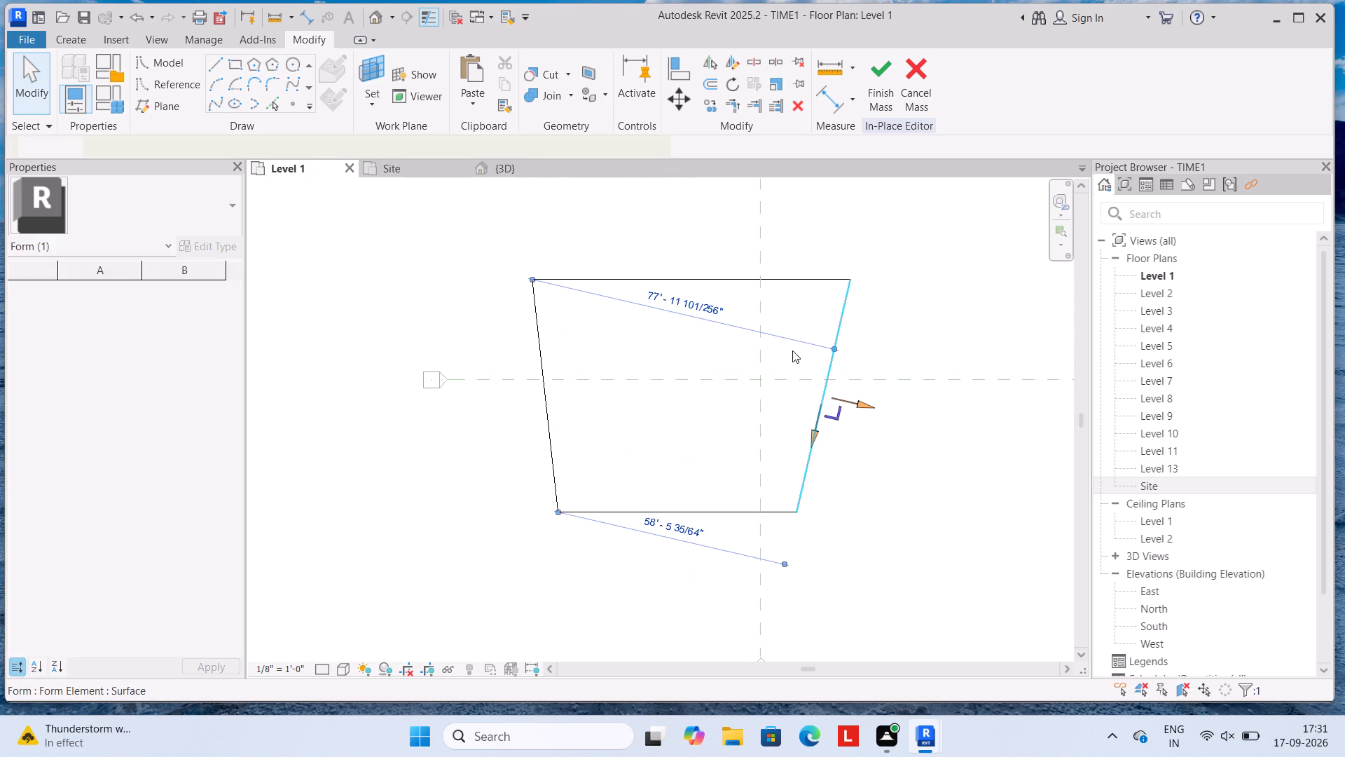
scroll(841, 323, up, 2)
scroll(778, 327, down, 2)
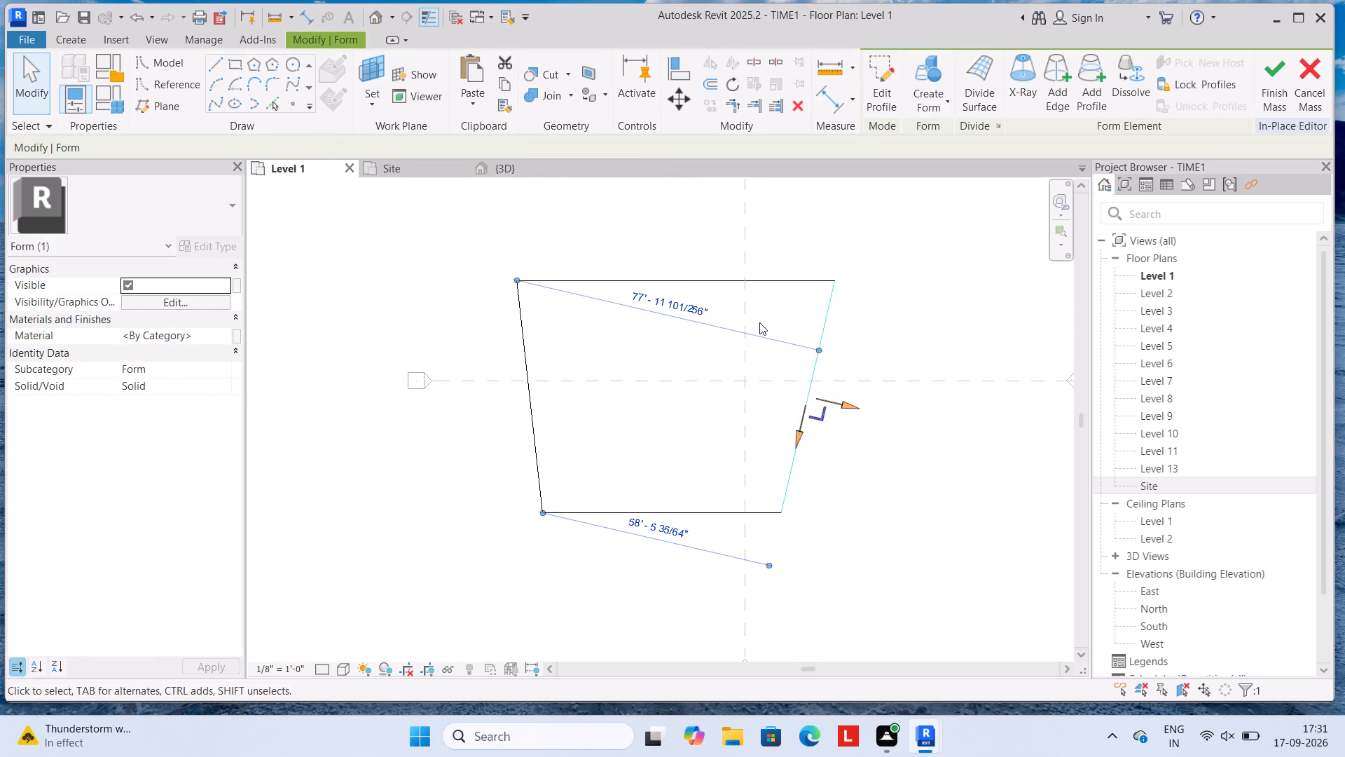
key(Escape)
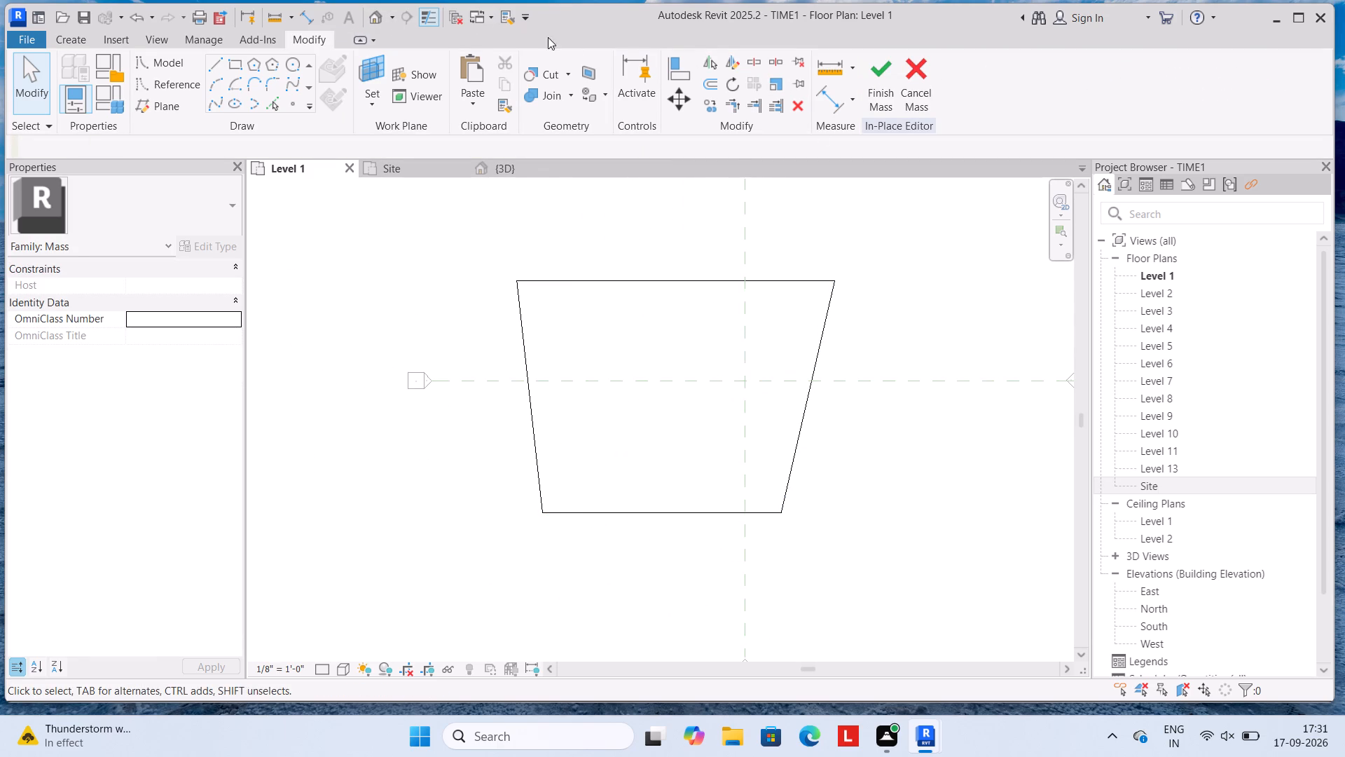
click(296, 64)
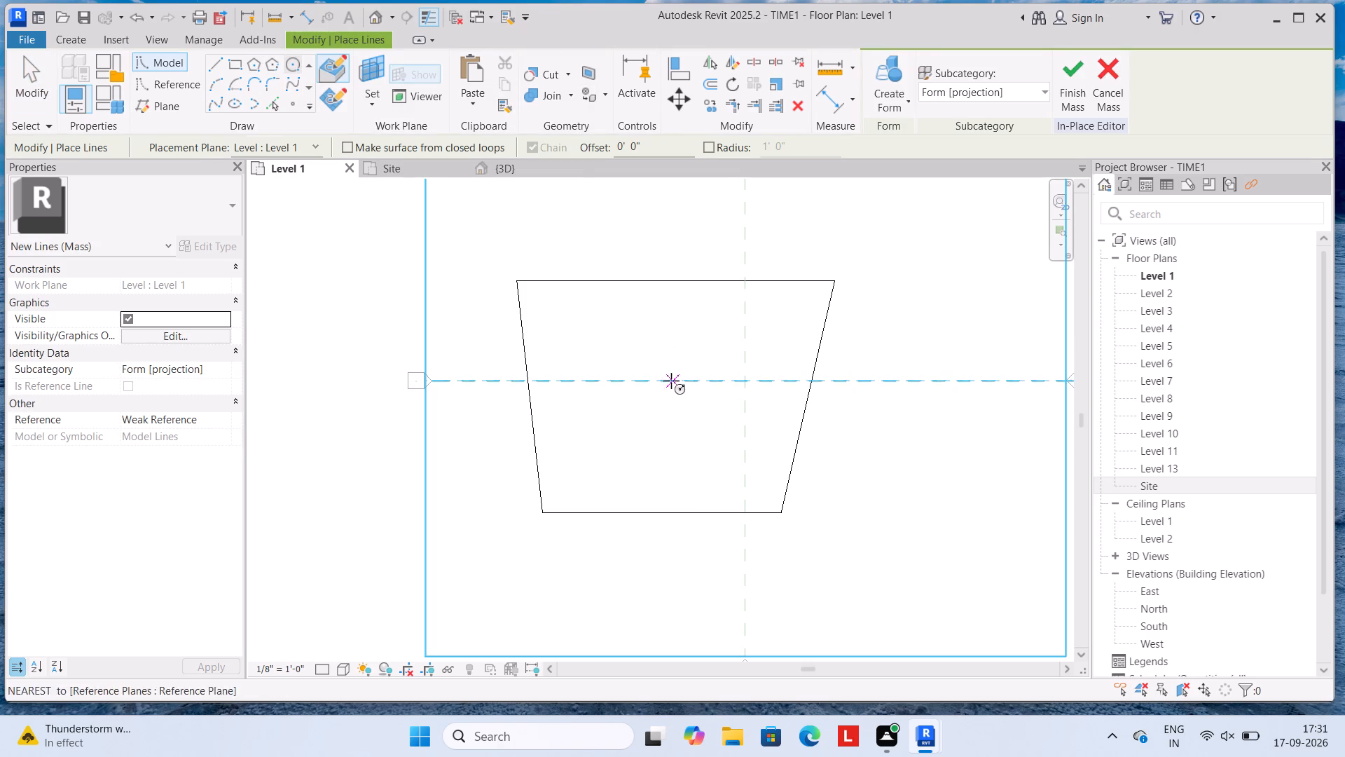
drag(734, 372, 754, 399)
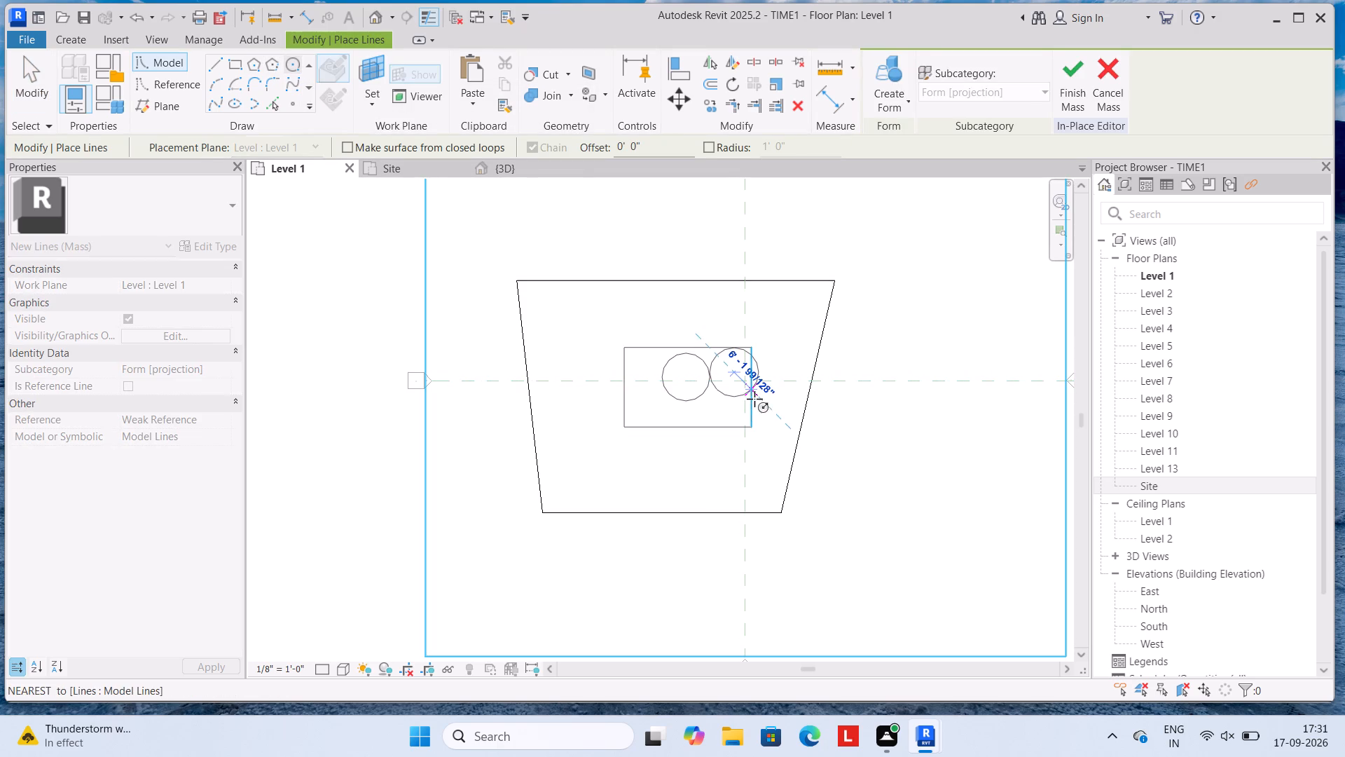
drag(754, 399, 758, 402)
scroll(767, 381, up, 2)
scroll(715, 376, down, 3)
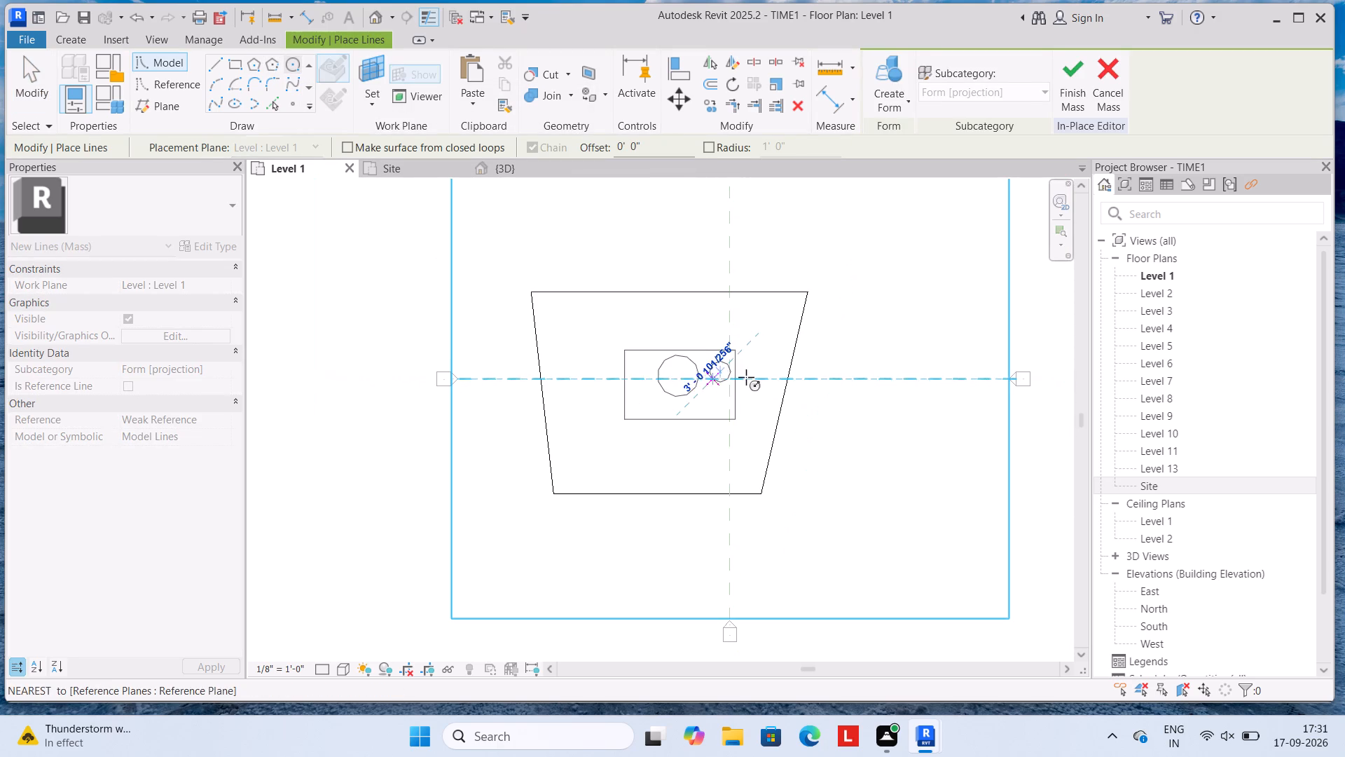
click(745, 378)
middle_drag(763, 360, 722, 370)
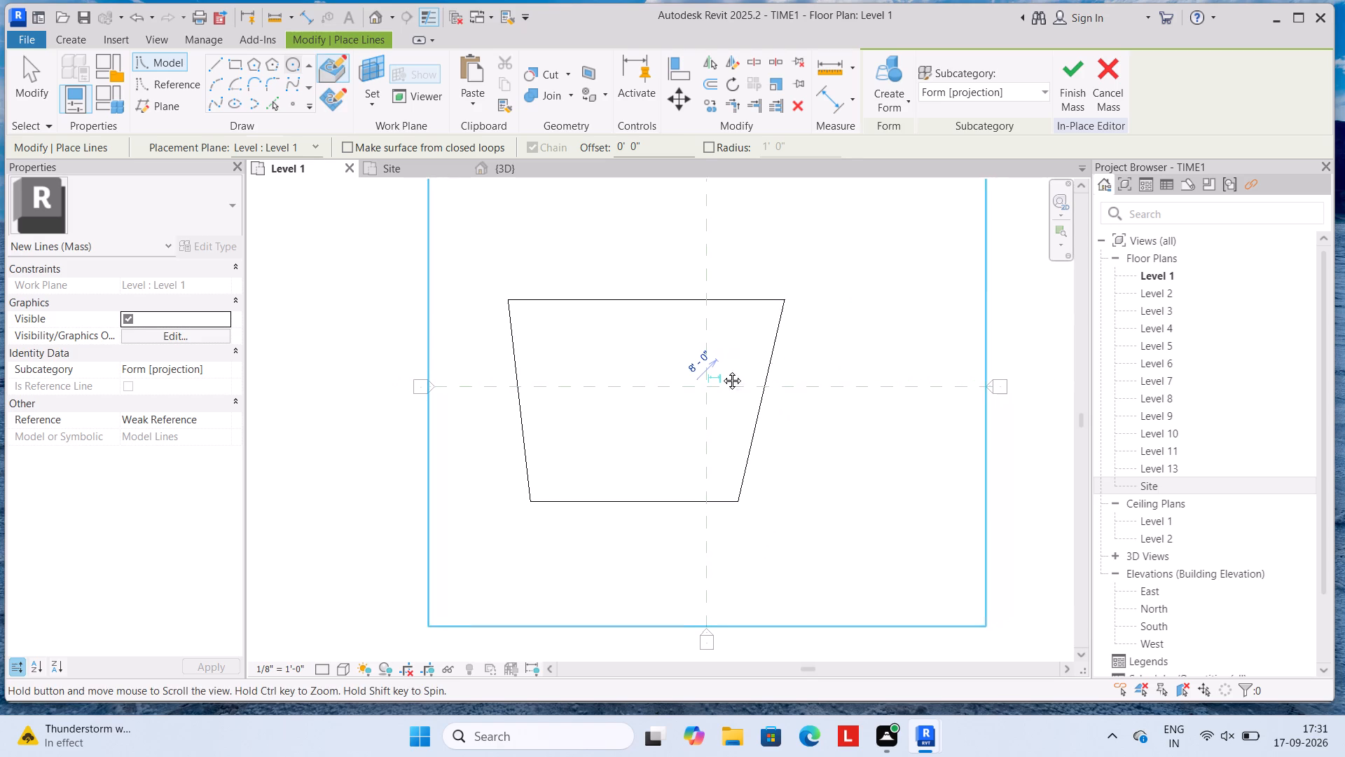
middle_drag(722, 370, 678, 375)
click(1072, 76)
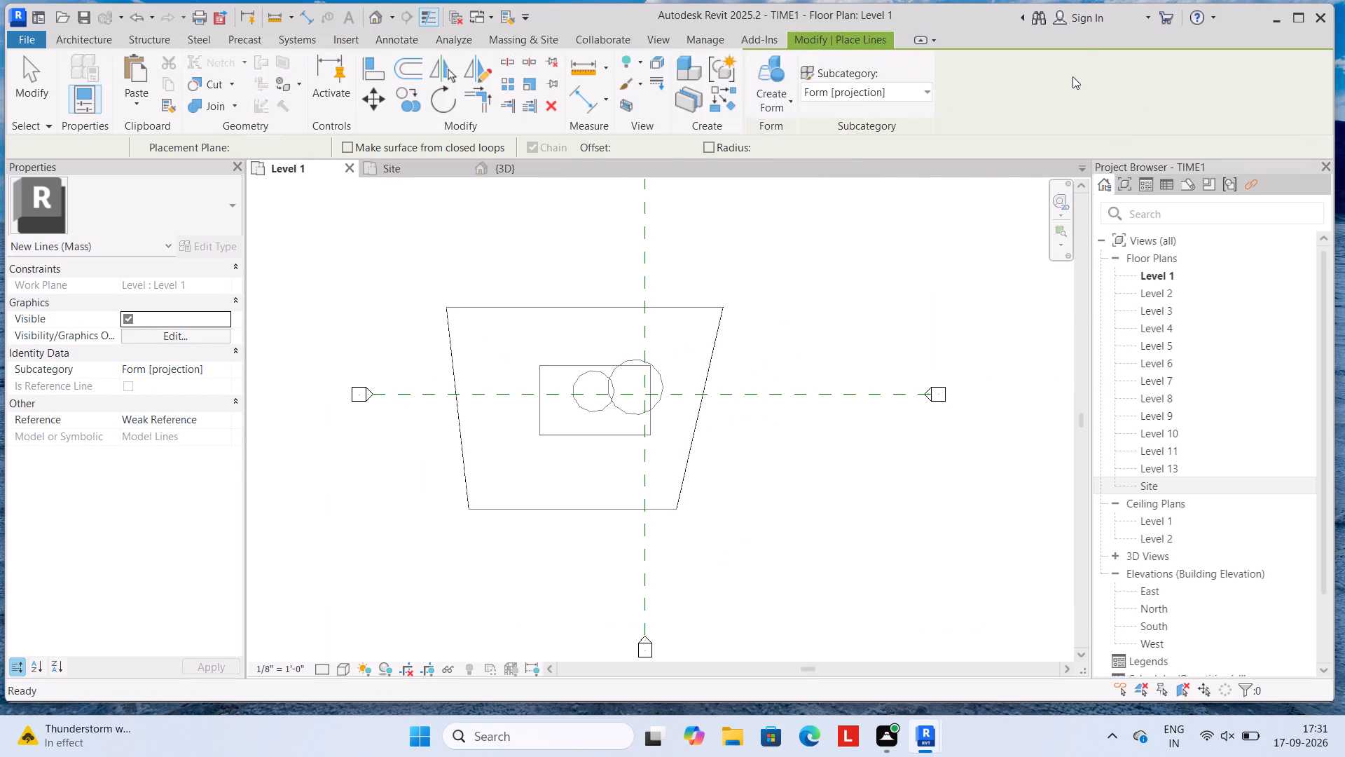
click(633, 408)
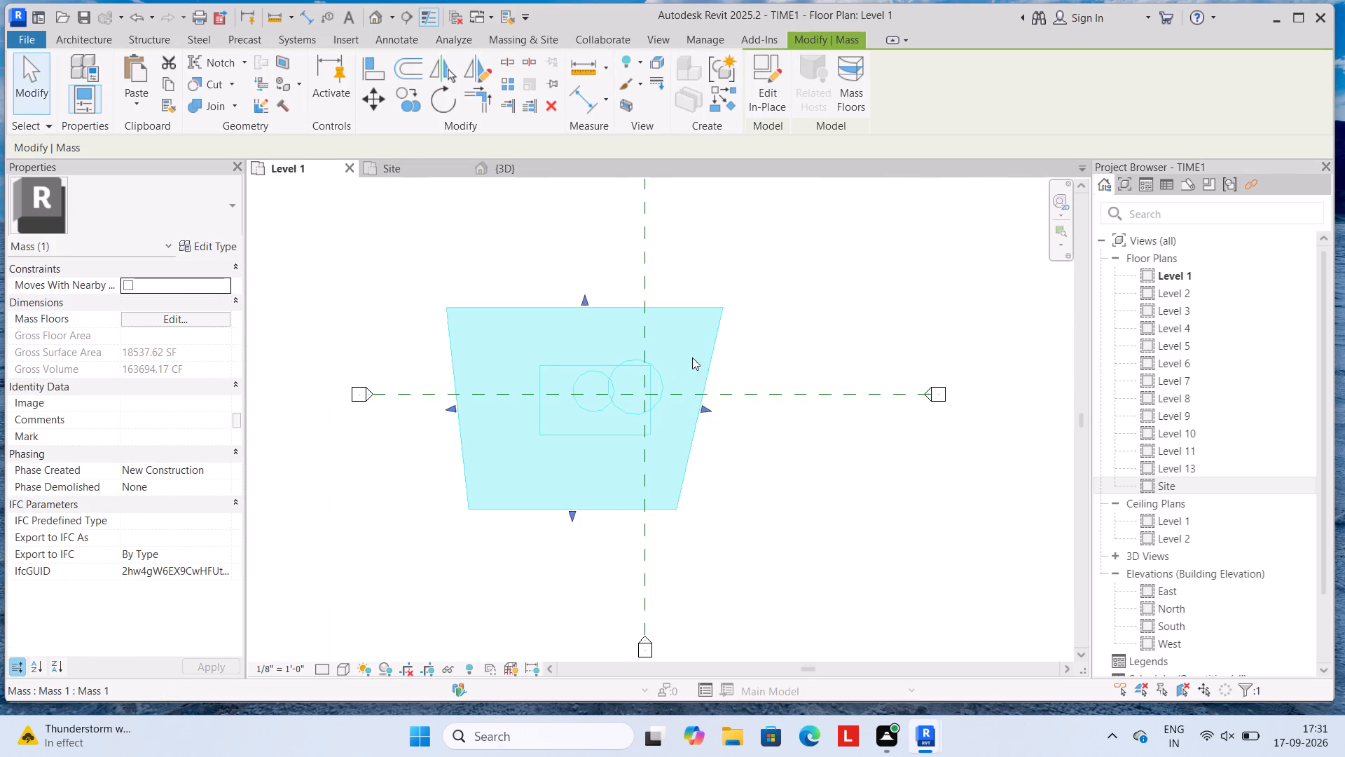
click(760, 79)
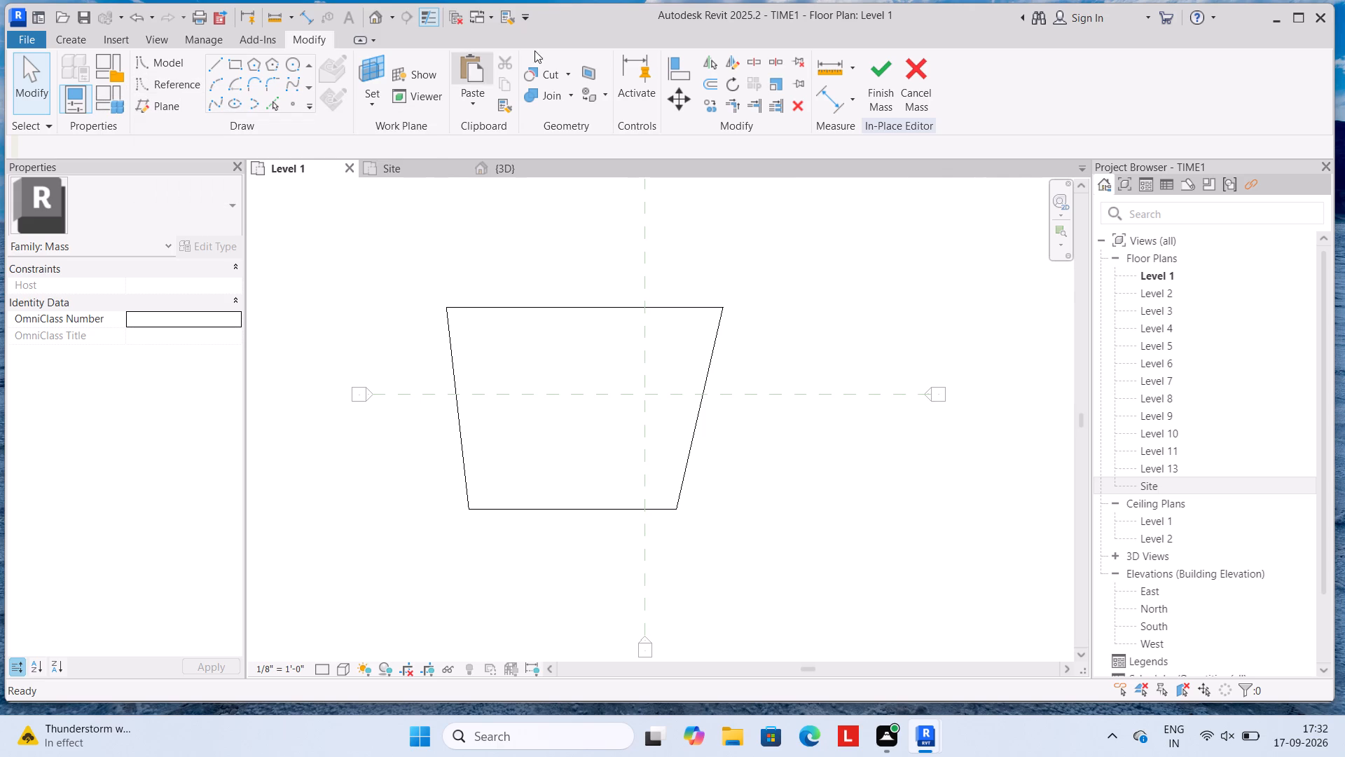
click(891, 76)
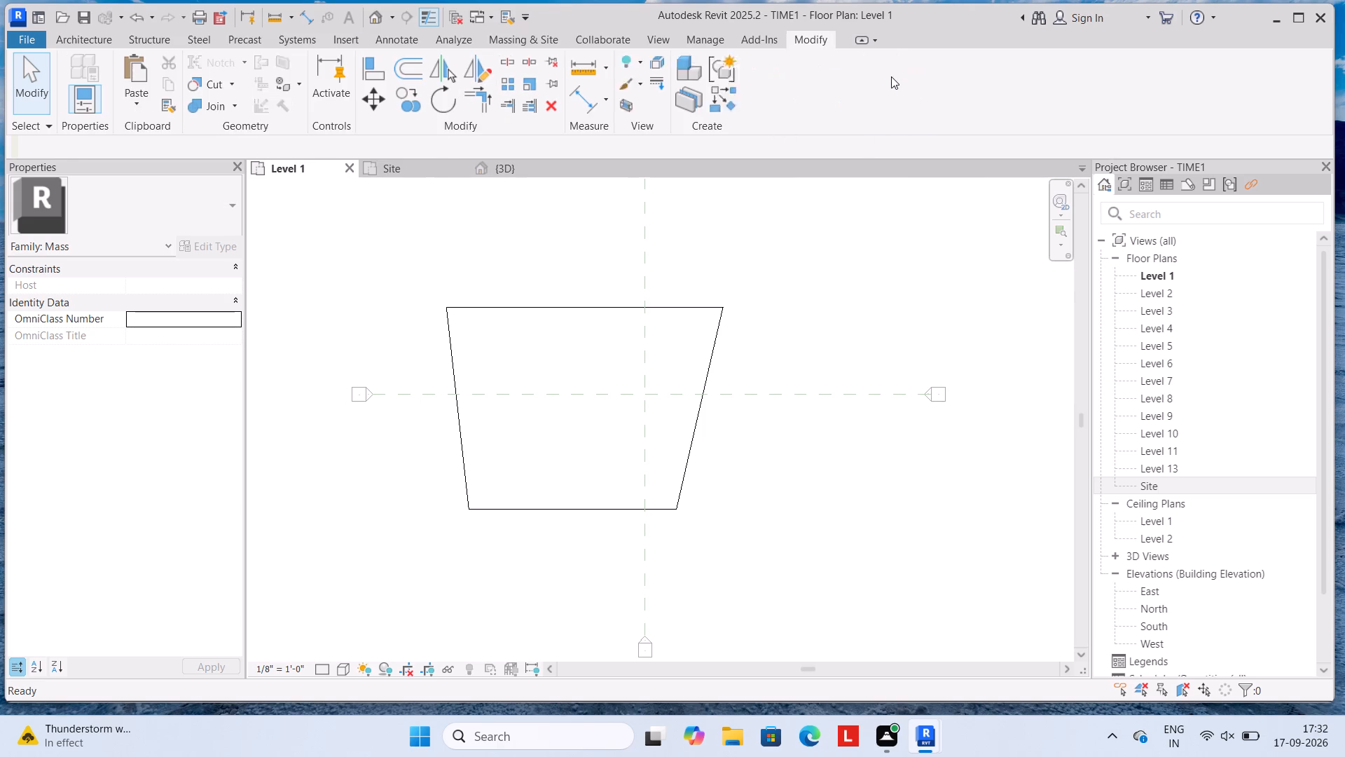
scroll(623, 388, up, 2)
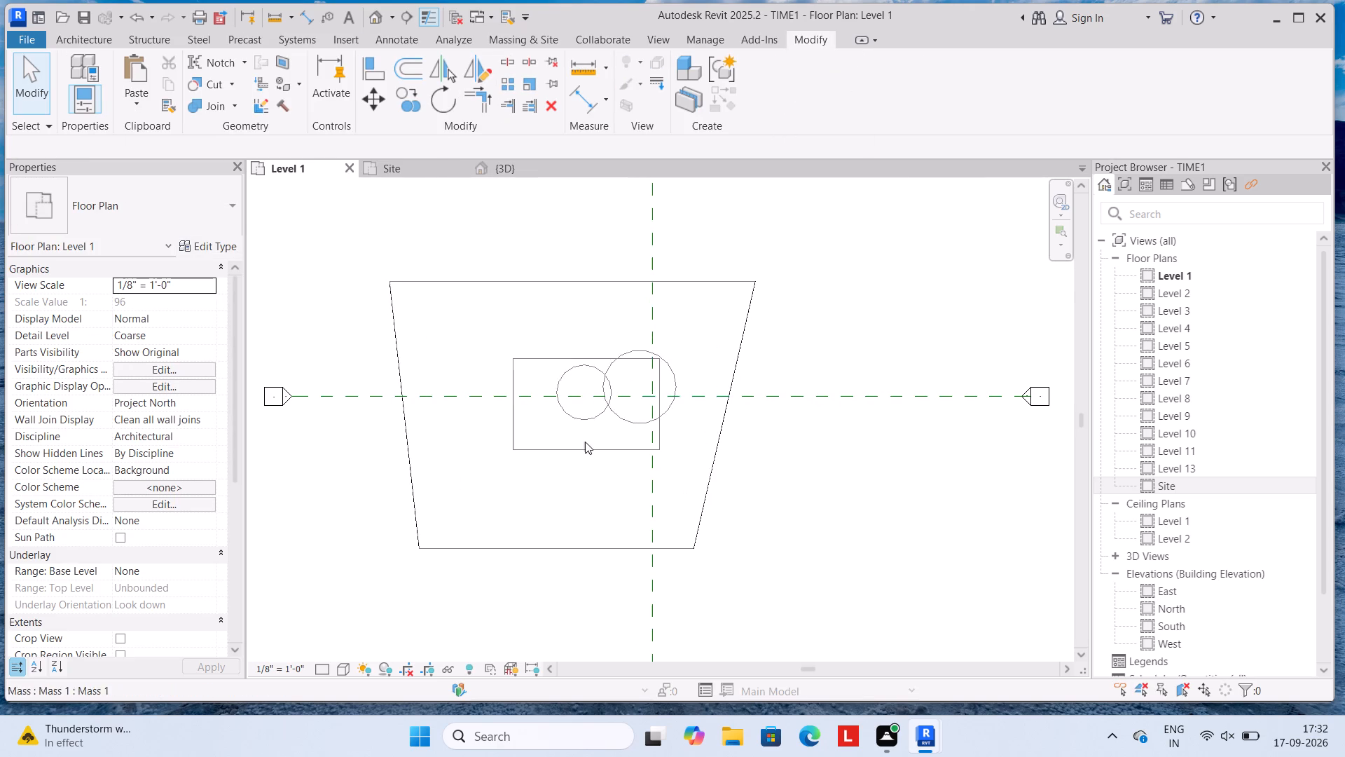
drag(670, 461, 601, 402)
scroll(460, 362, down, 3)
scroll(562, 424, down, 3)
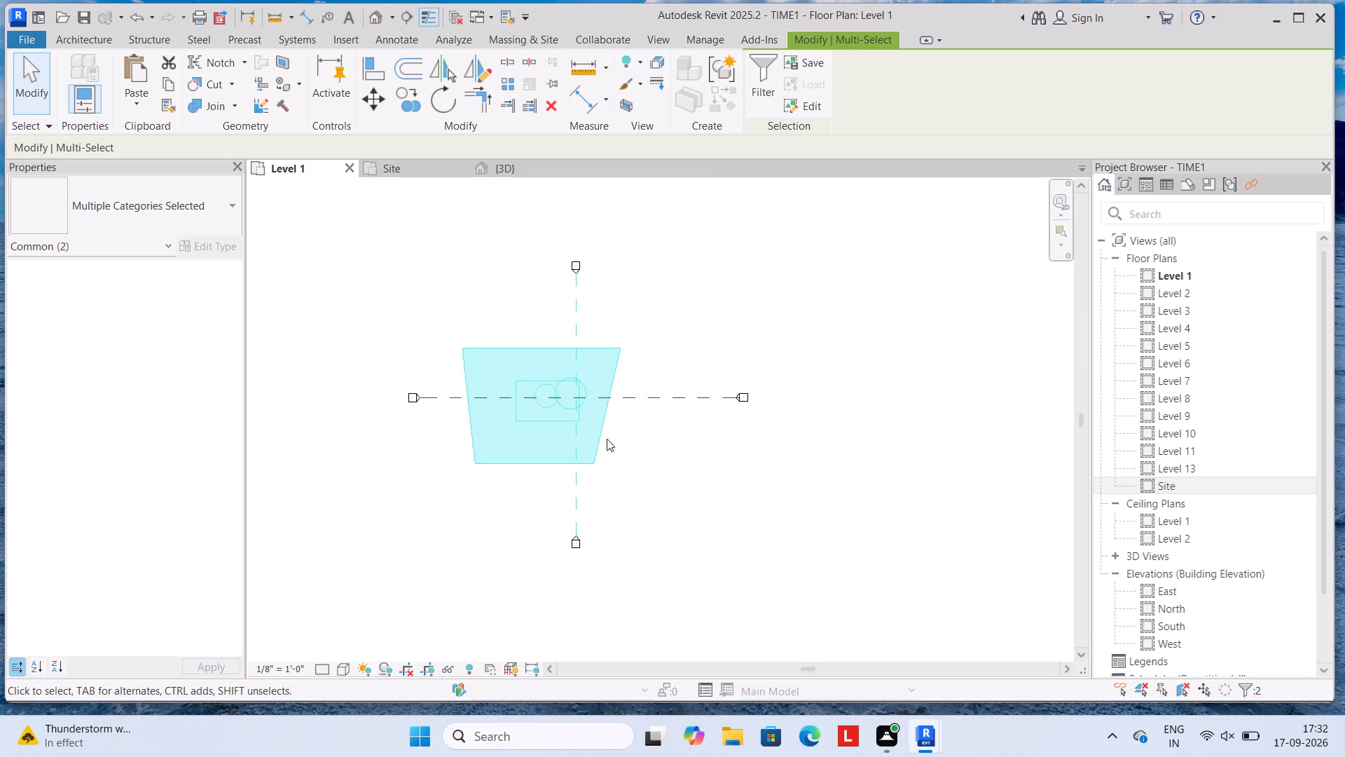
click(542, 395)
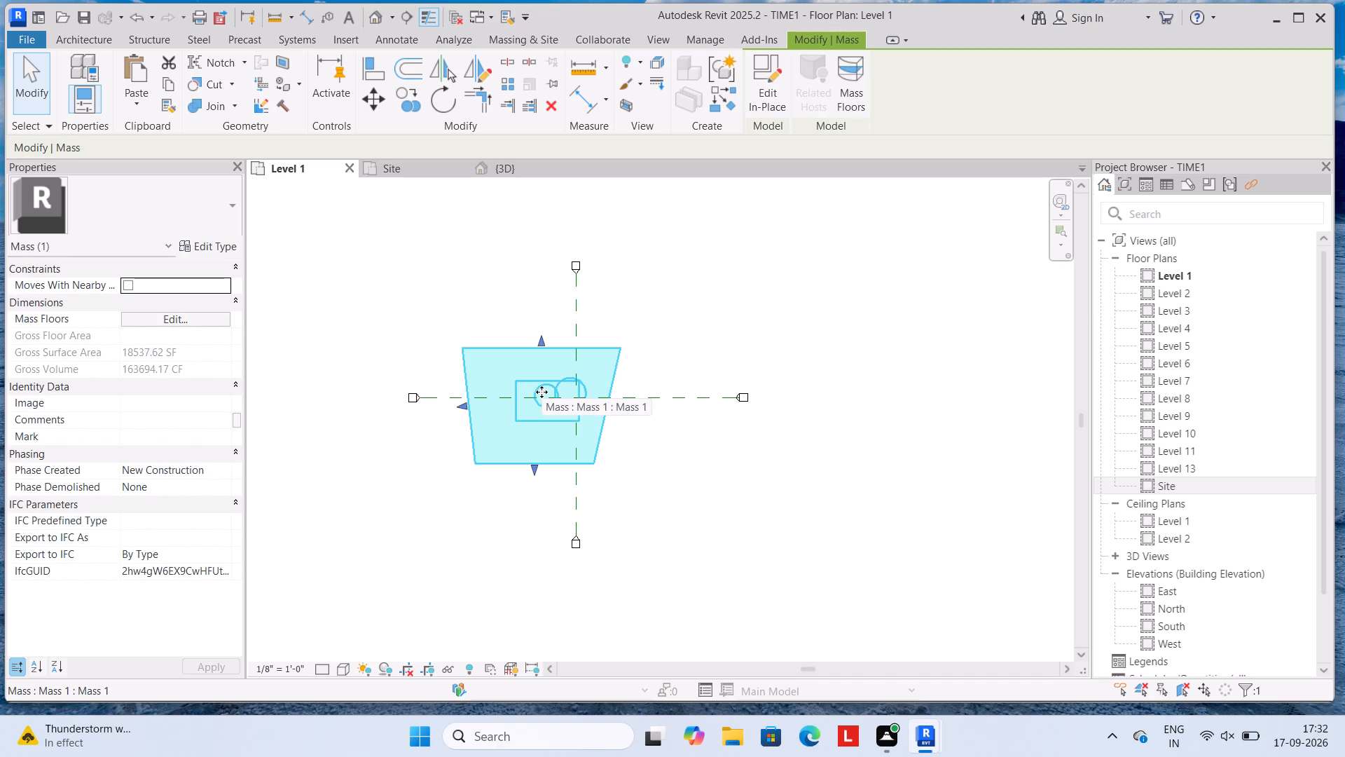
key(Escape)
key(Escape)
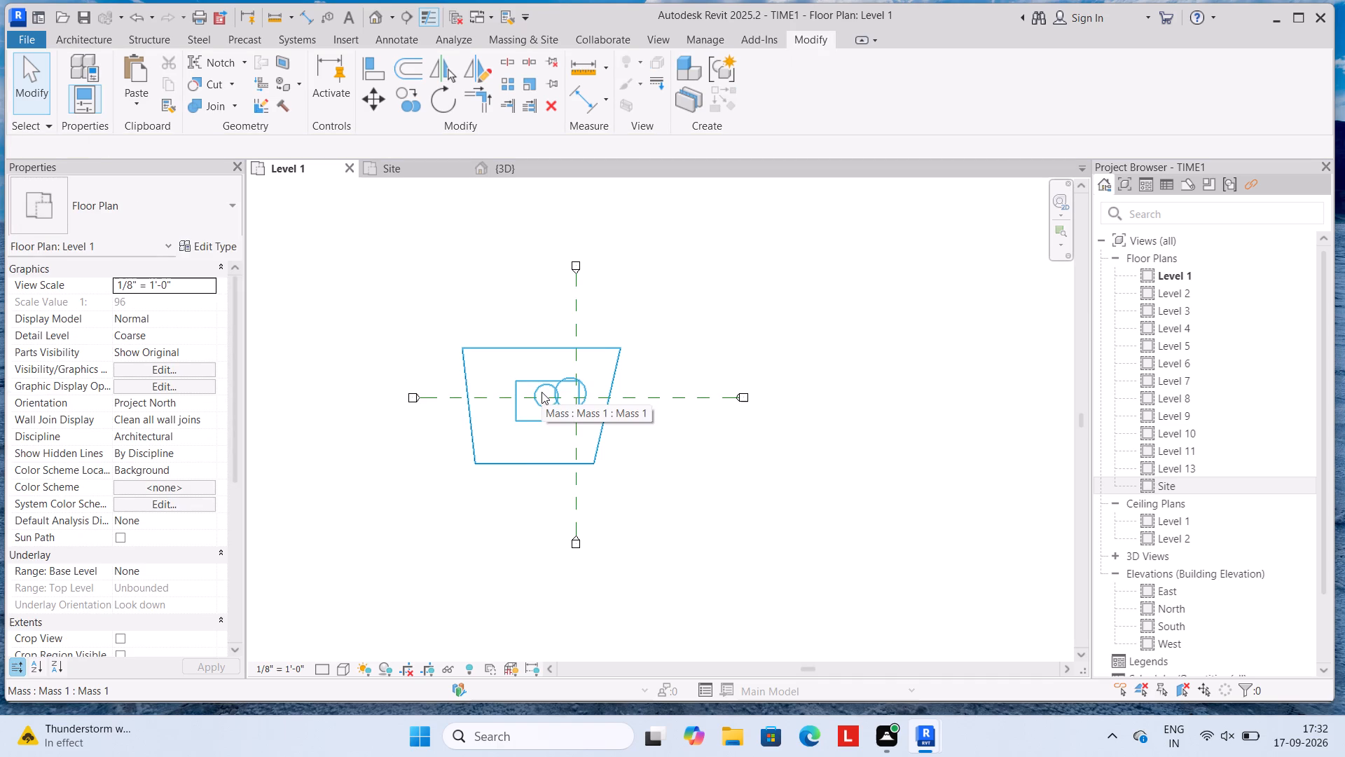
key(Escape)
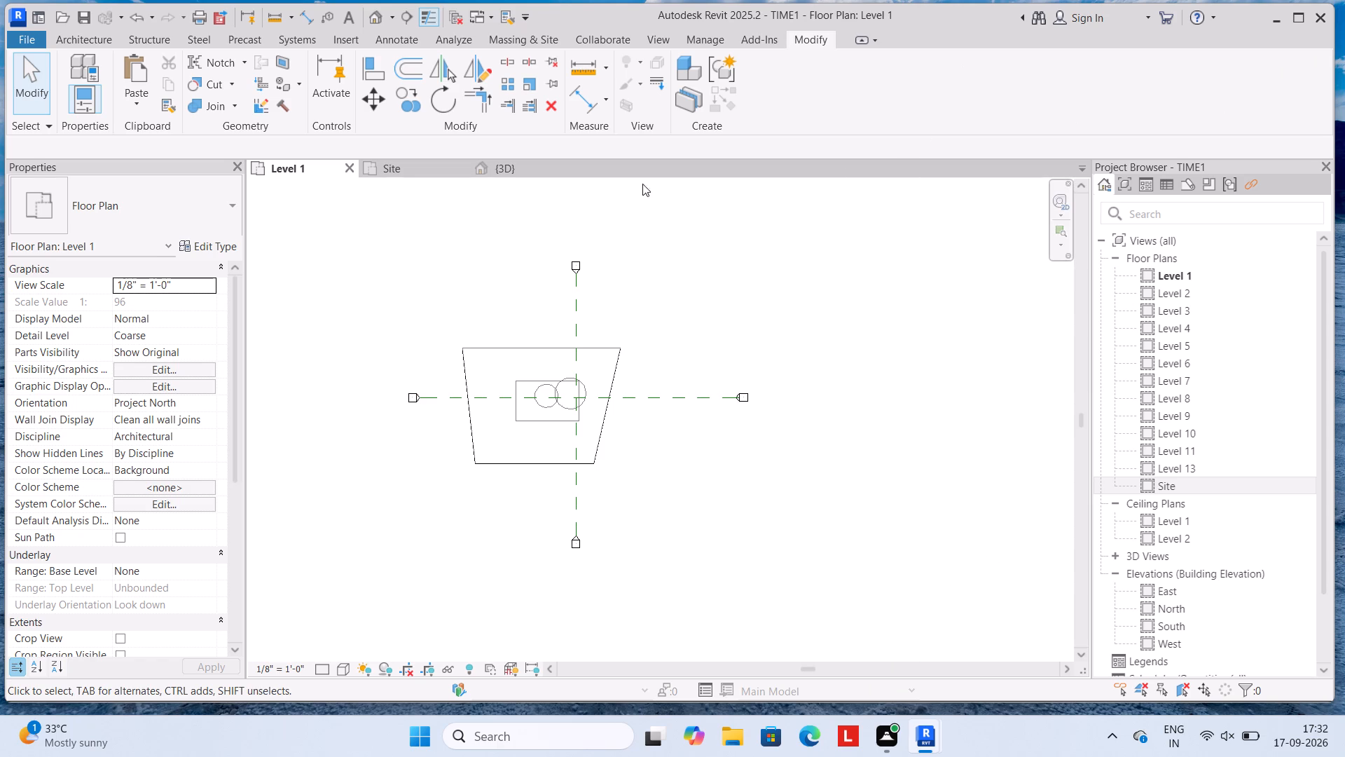
Delete the whole mass from the Level 1 plan, leaving the reference planes in place.
click(532, 387)
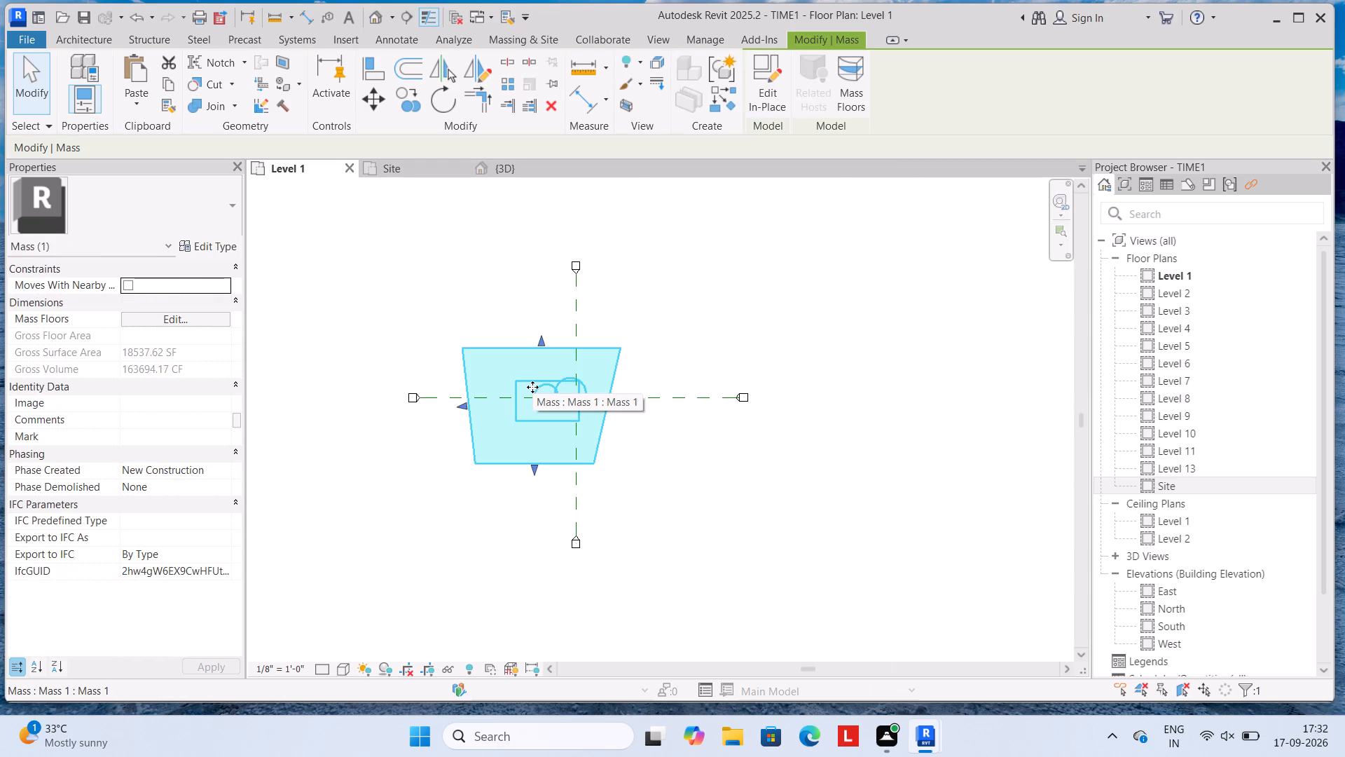
key(Delete)
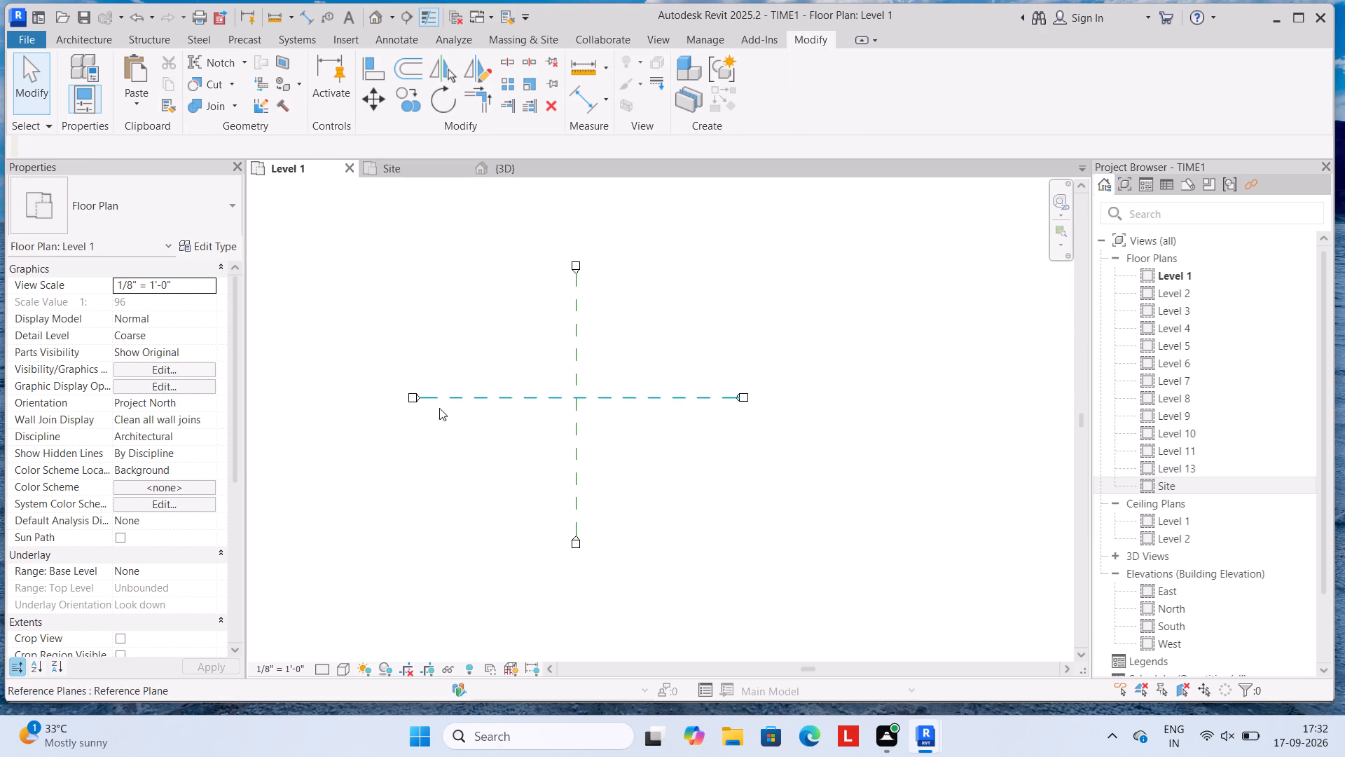
Create a new in-place mass named Mass 1.
click(80, 40)
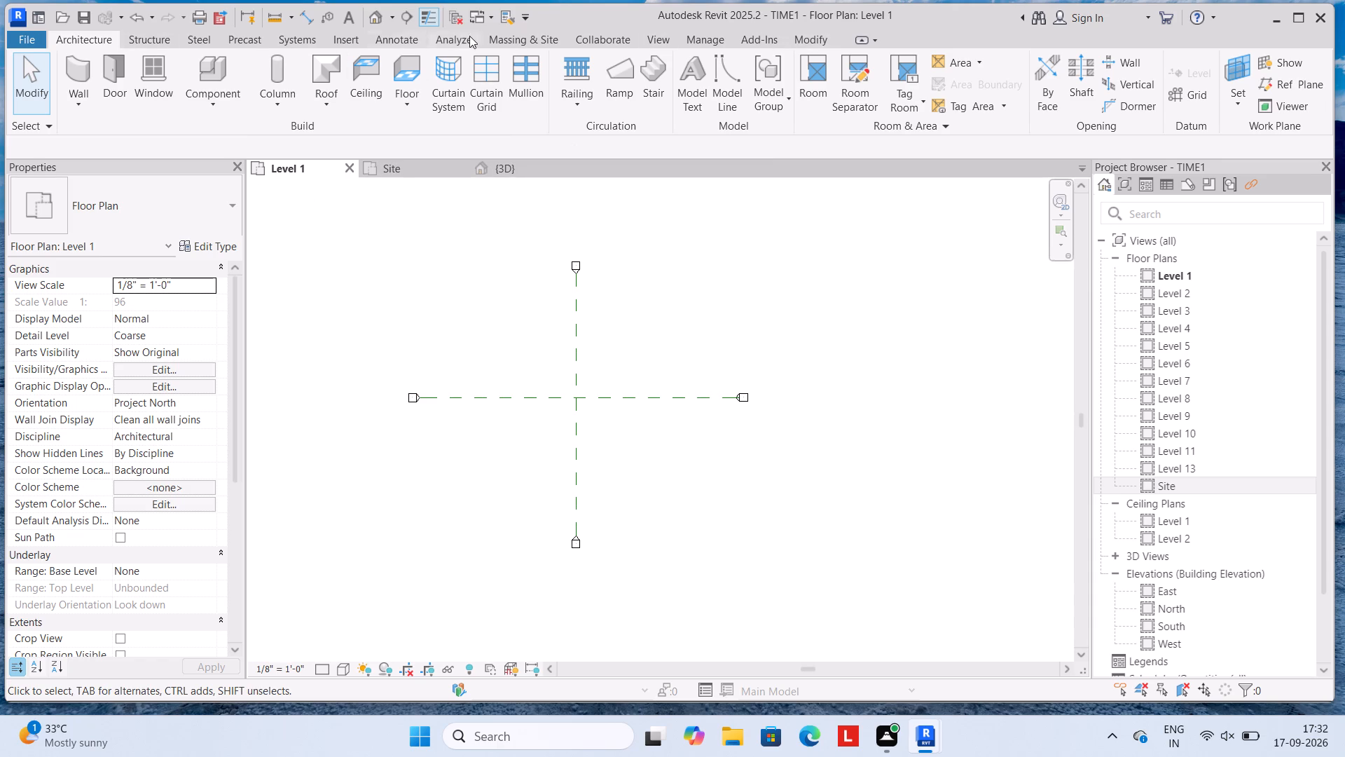
click(520, 36)
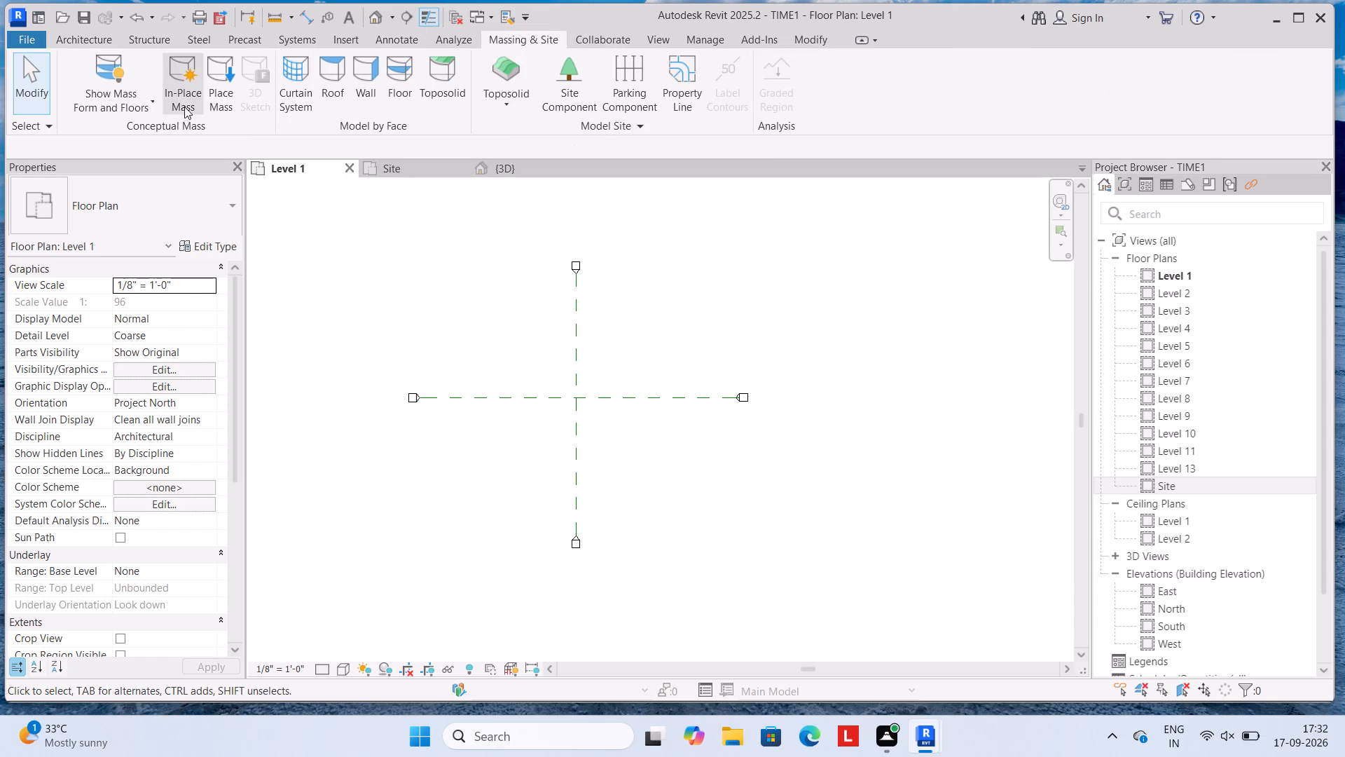
click(179, 93)
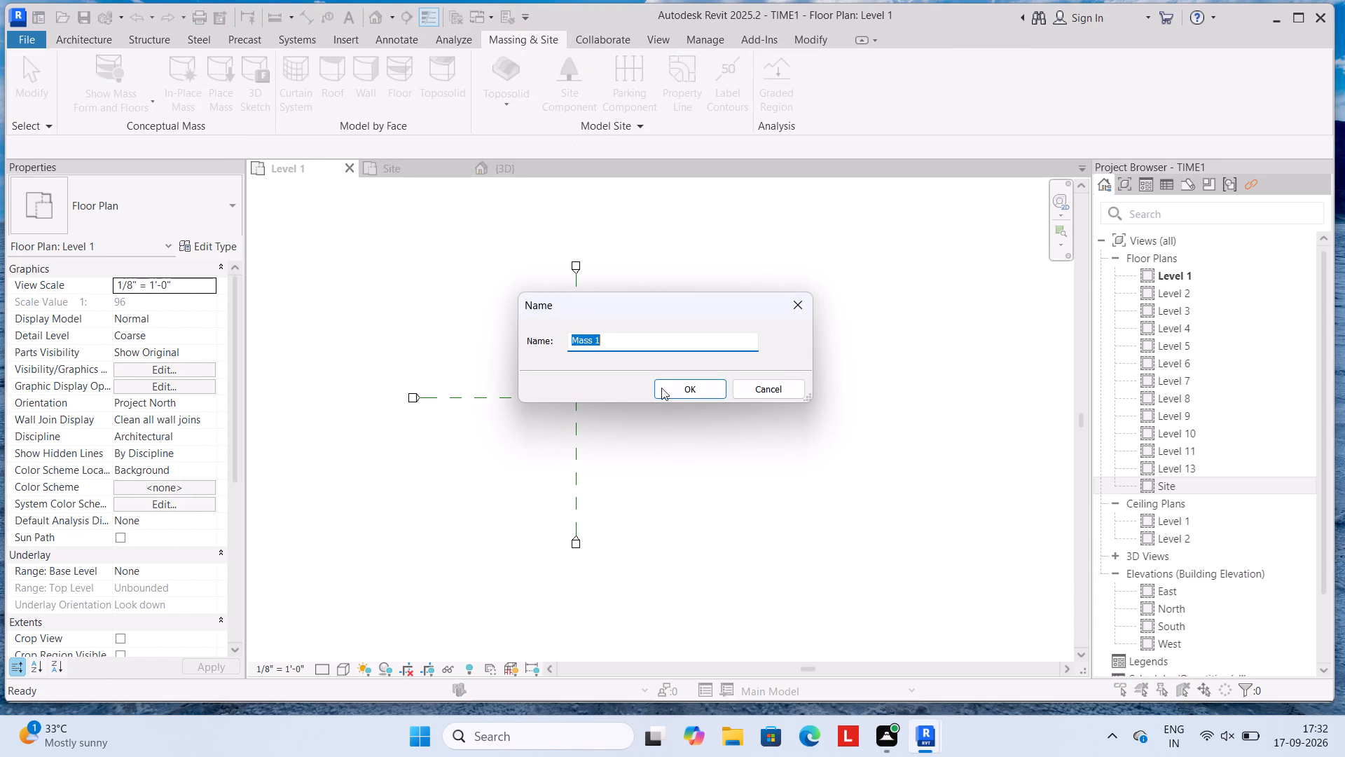
click(684, 391)
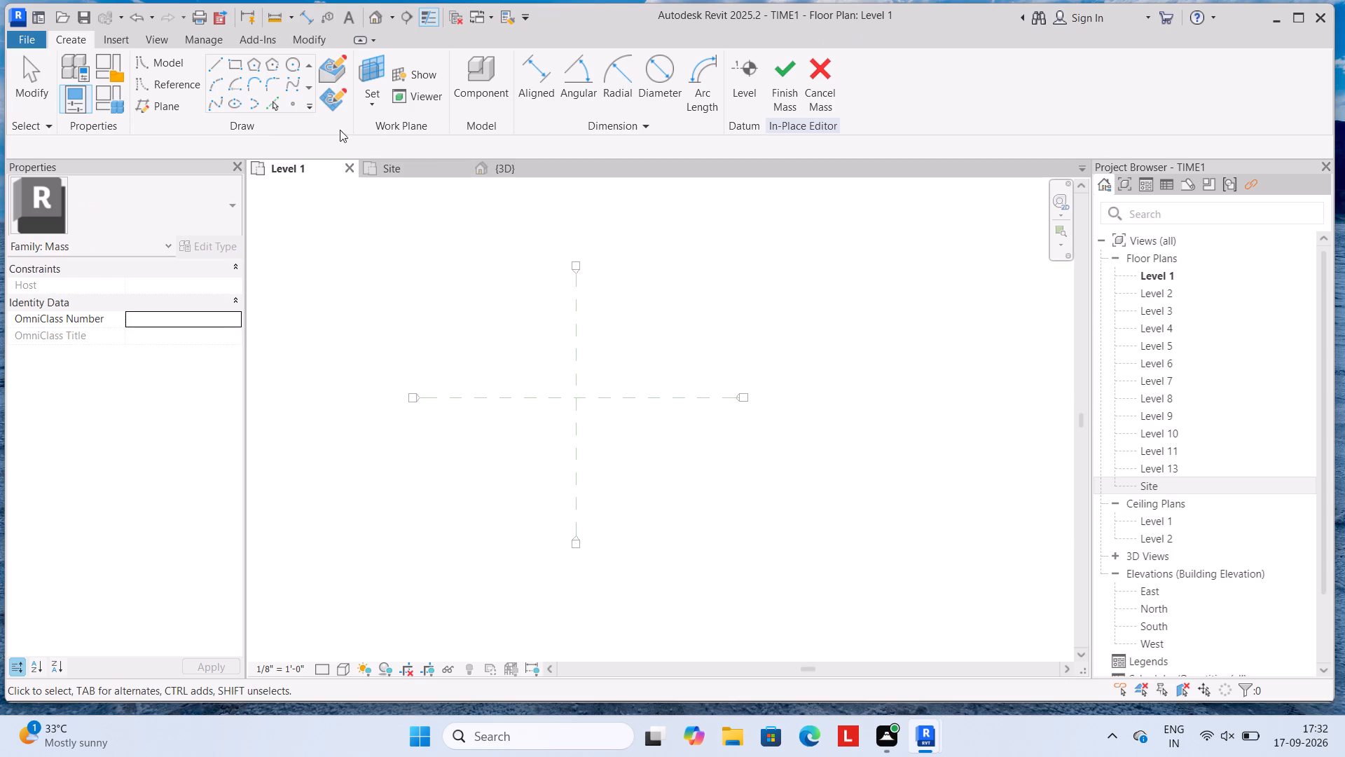
Draw an 80' horizontal model line above the horizontal reference plane, crossing the vertical reference plane.
click(215, 63)
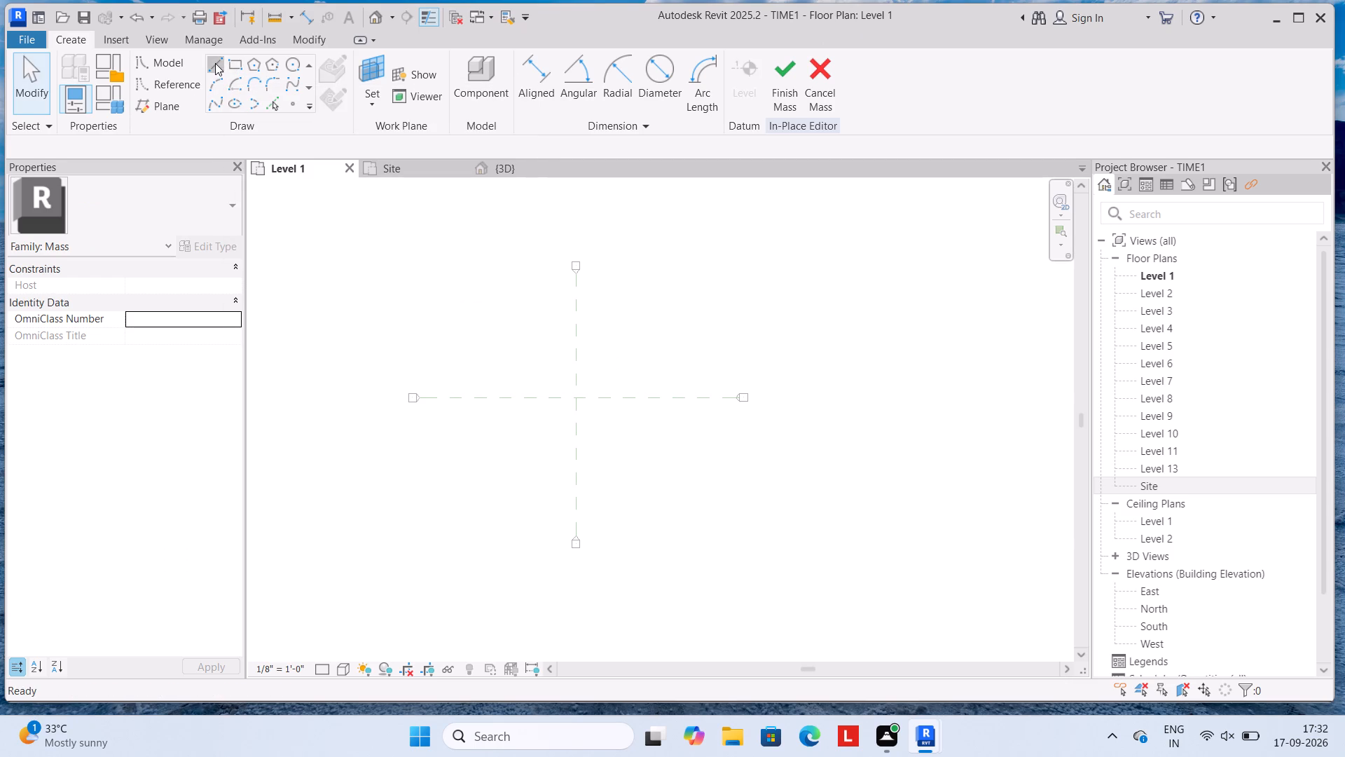
click(516, 327)
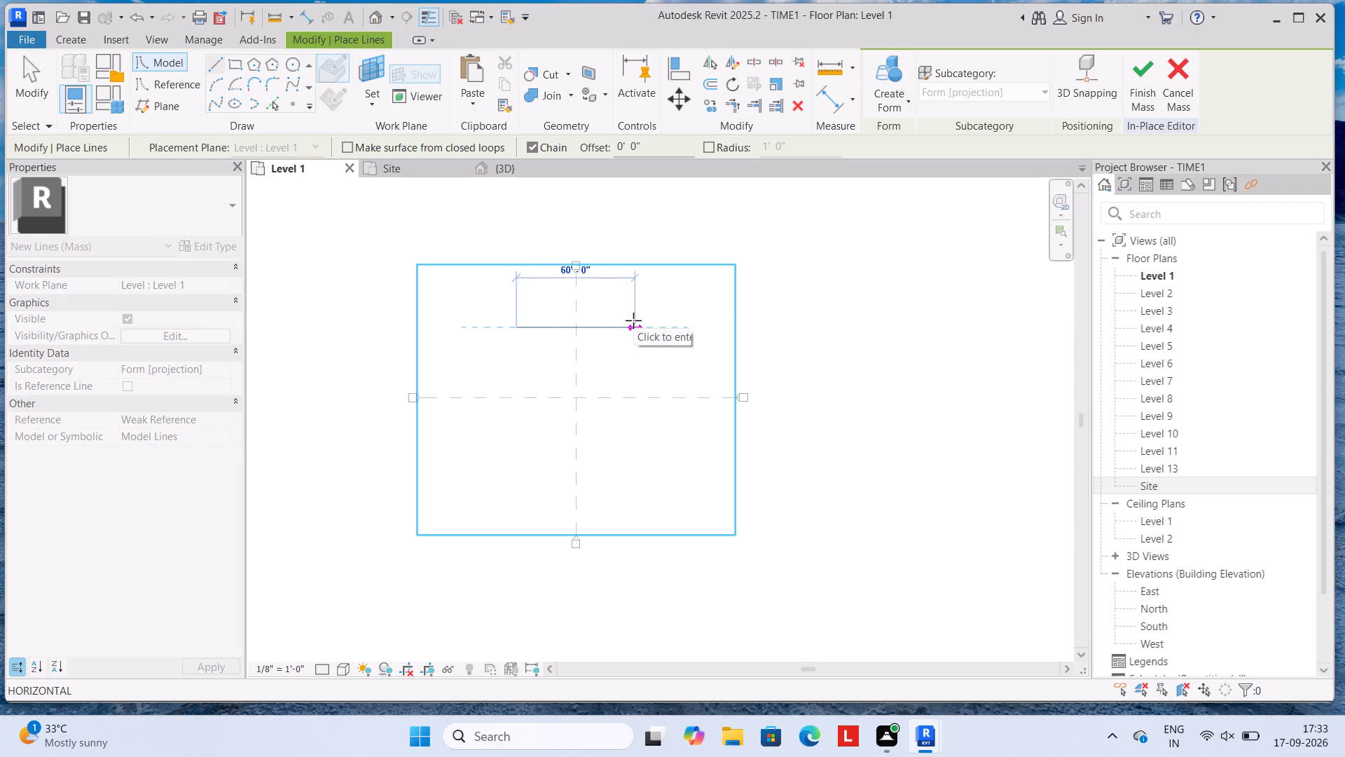
key(8)
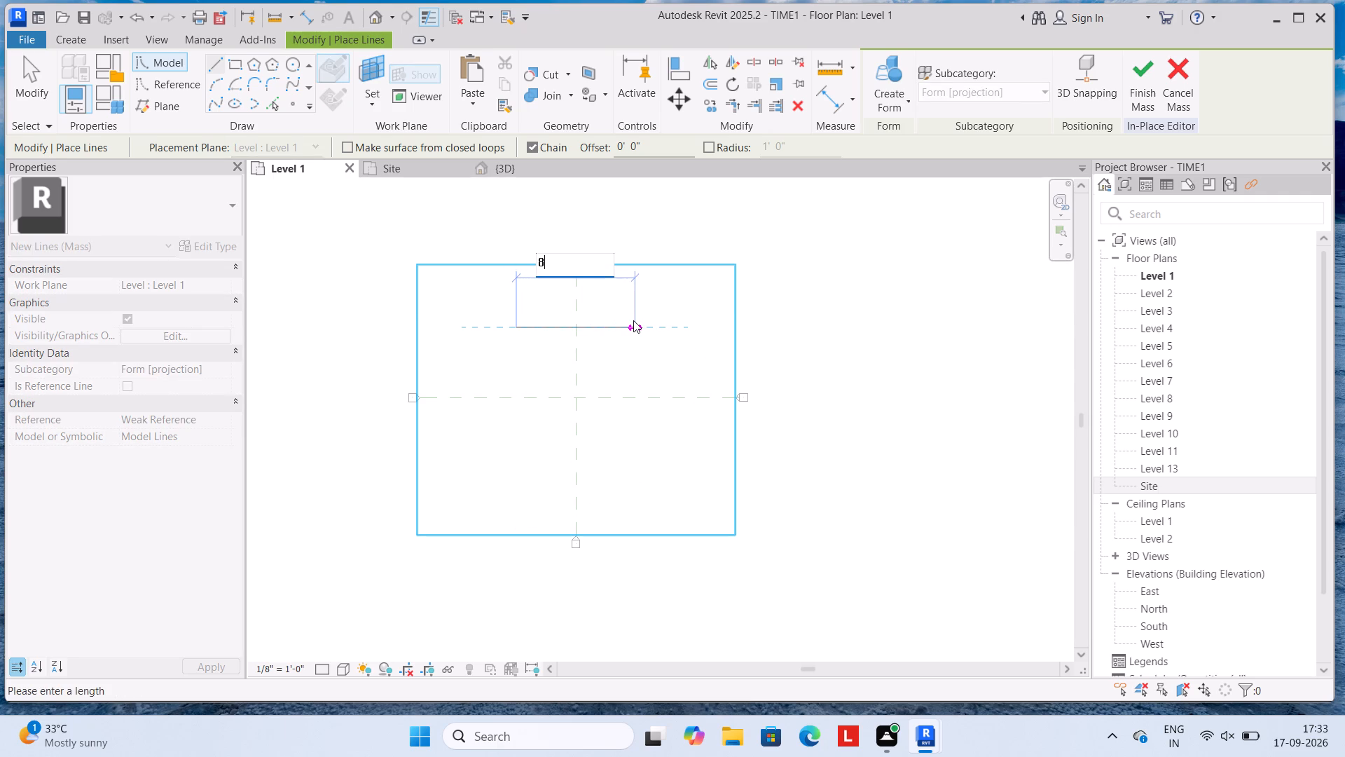
text(0')
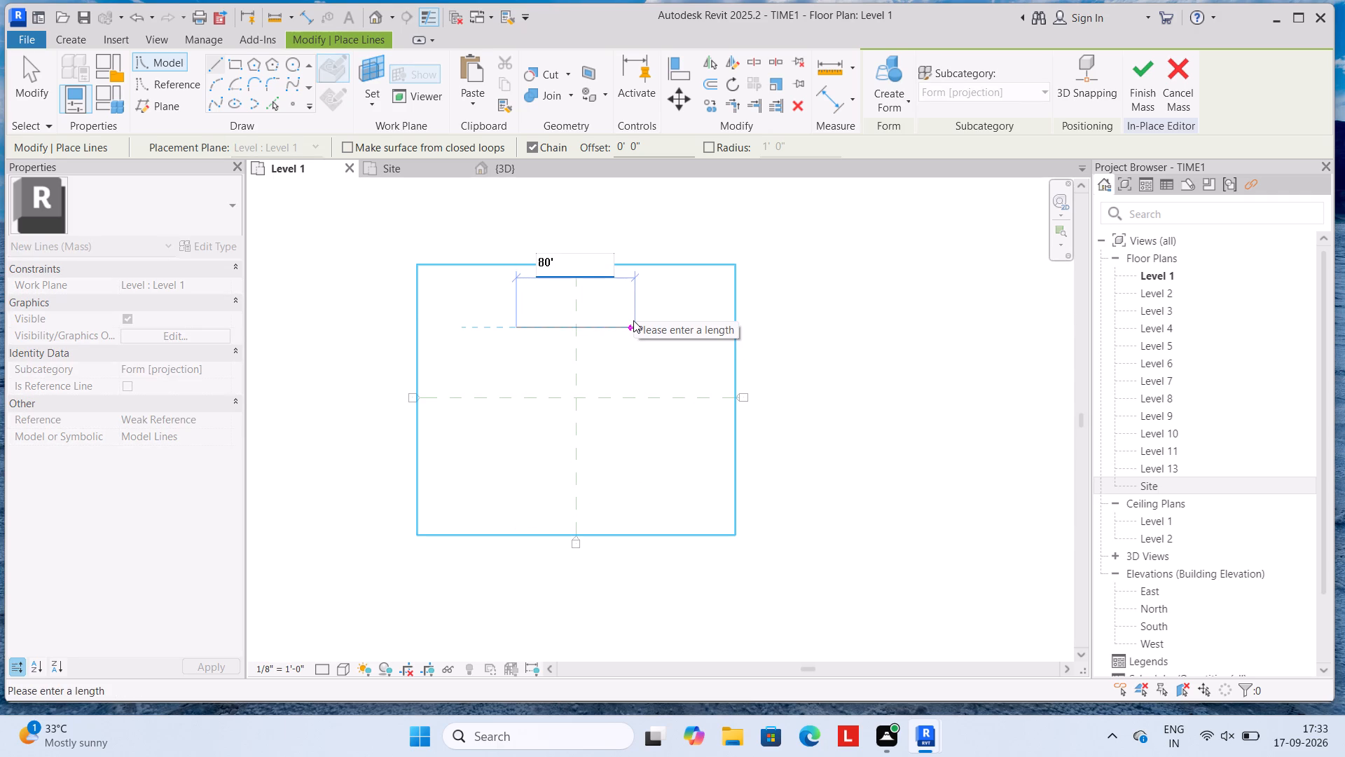
key(Return)
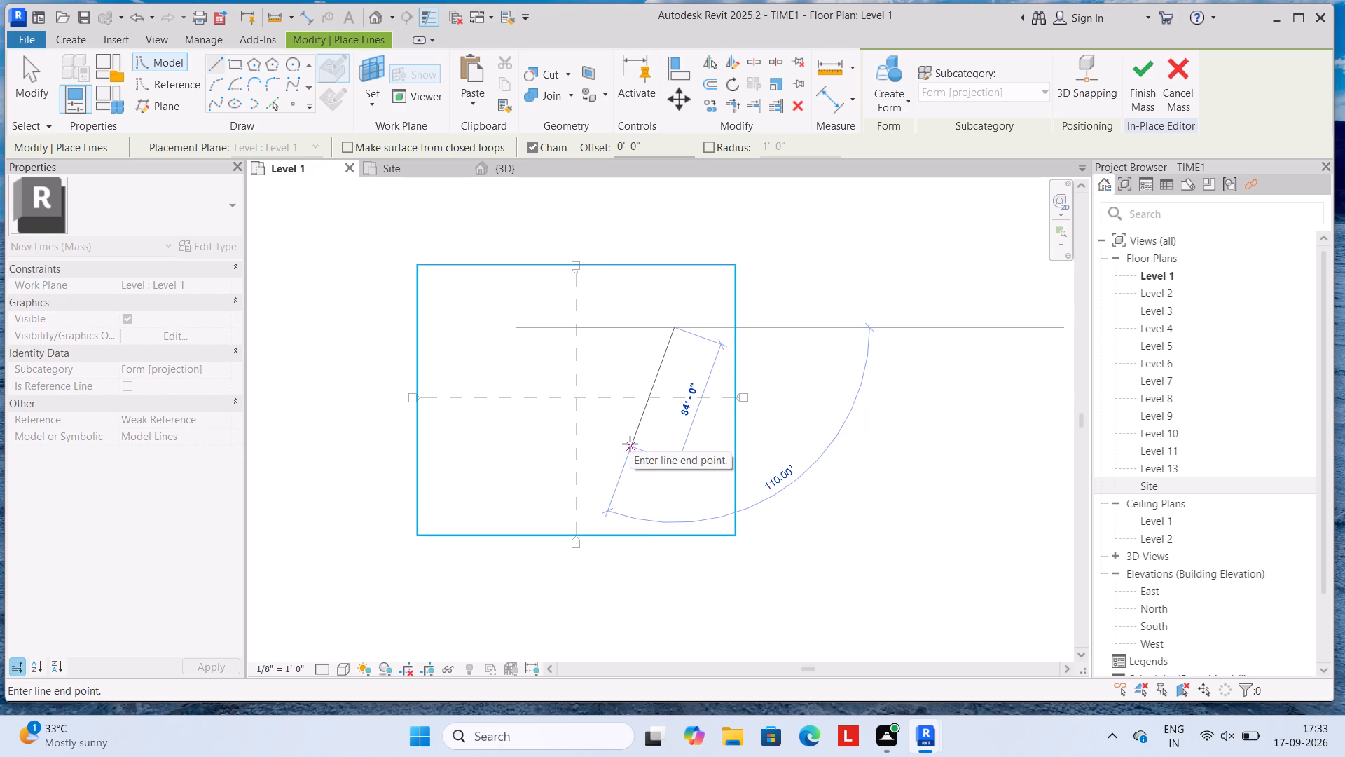
key(Escape)
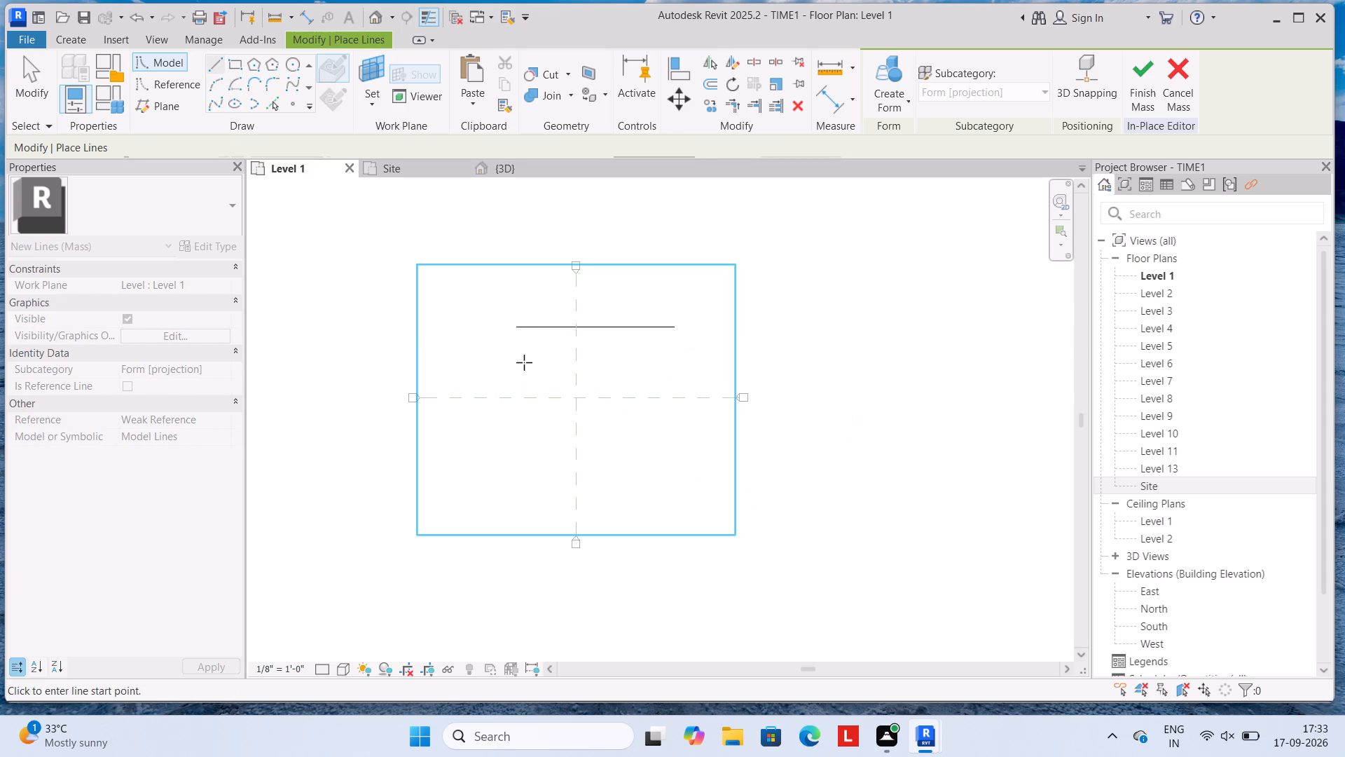
From the 80' line's west end, draw a 60' line downward at about 80°, followed by a 60' horizontal line running east.
click(514, 326)
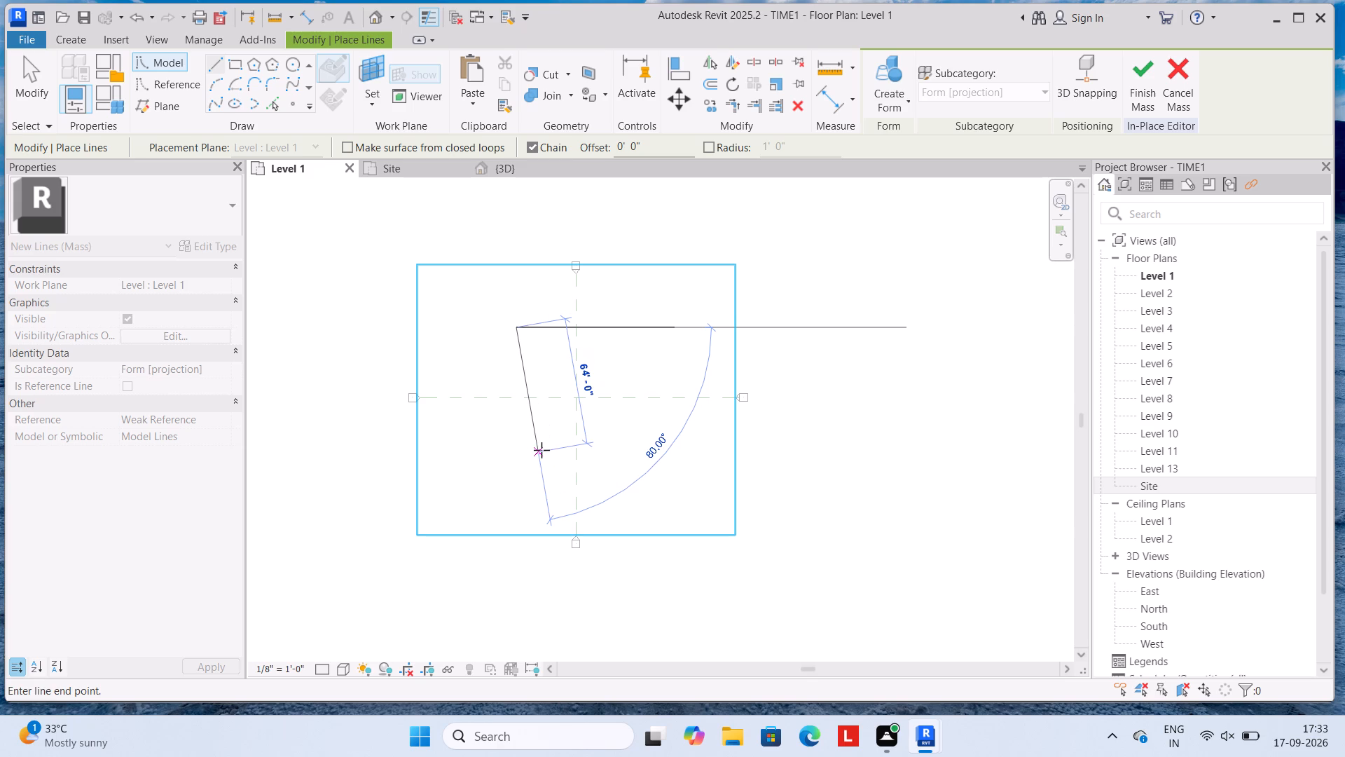
text(60)
key(apostrophe)
key(Return)
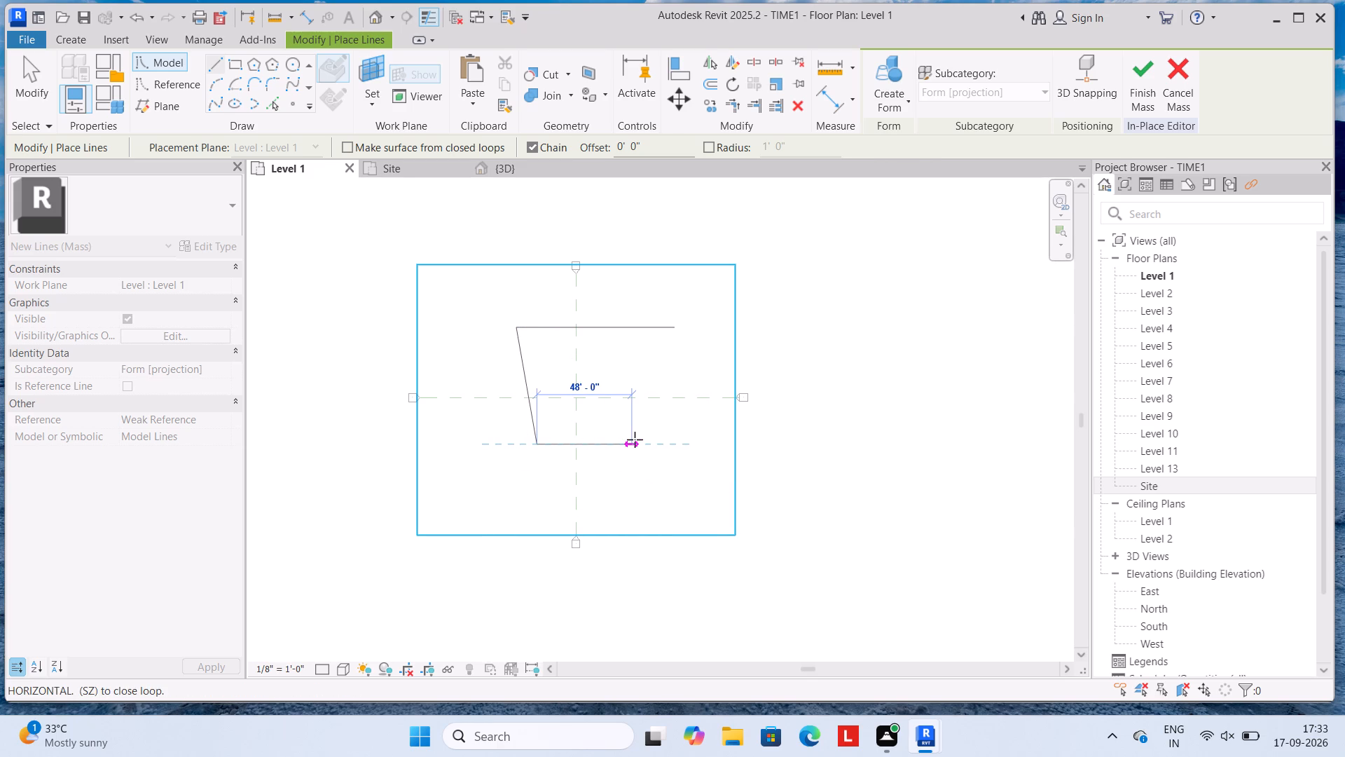
key(6)
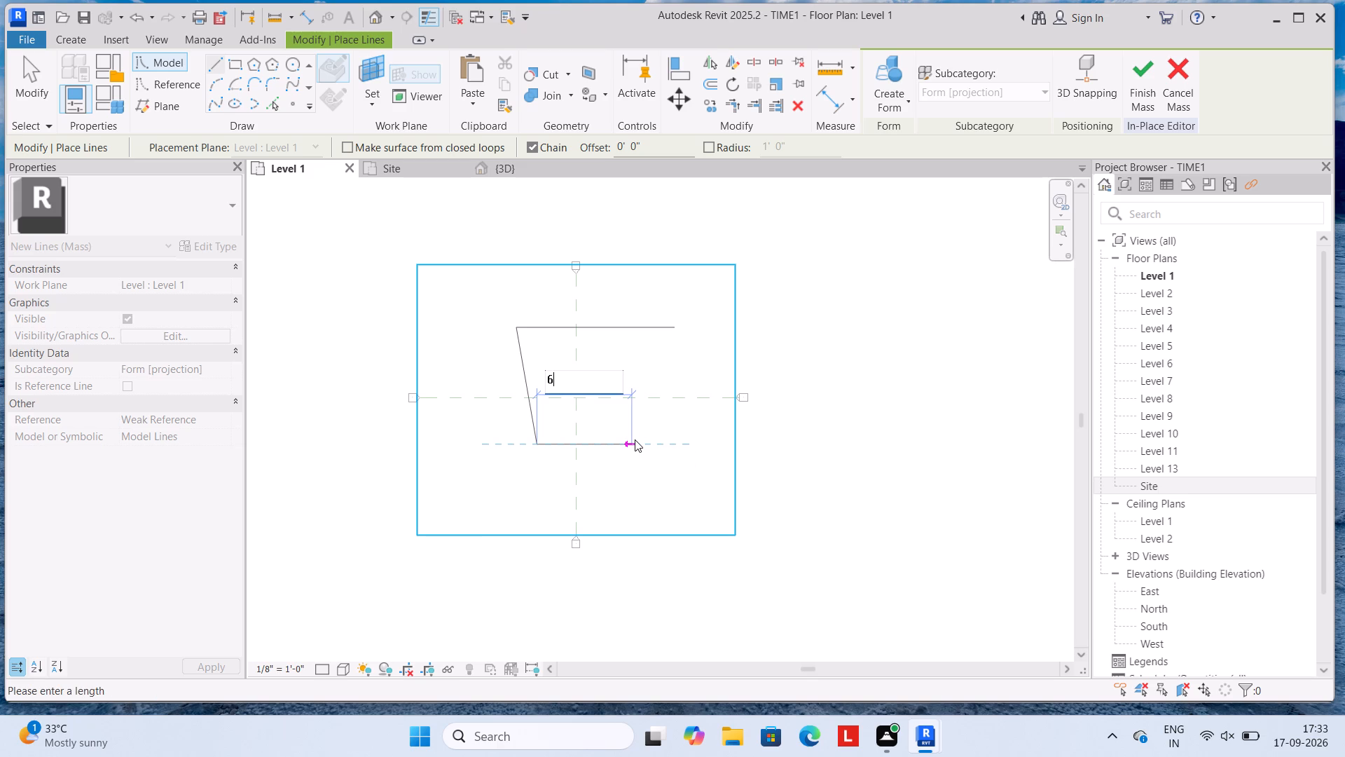
text(0')
key(Return)
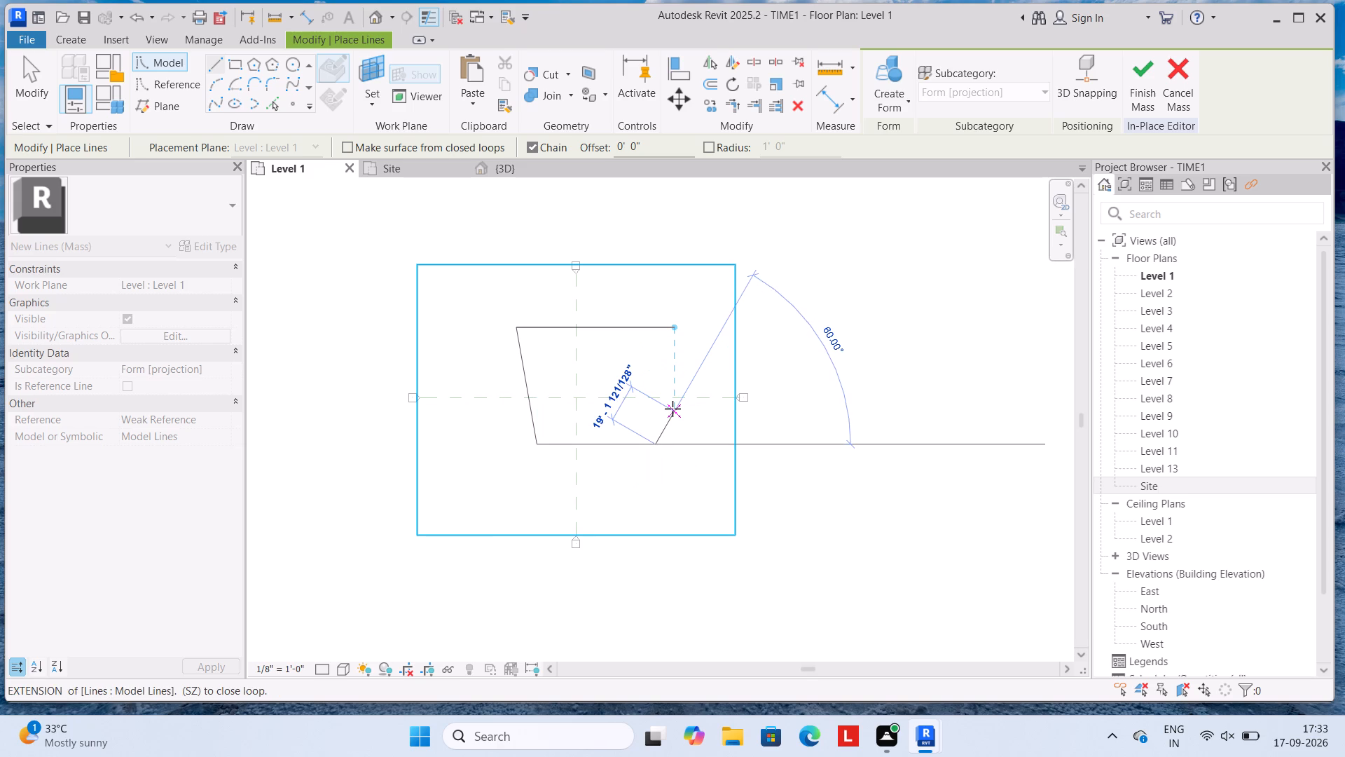
key(Escape)
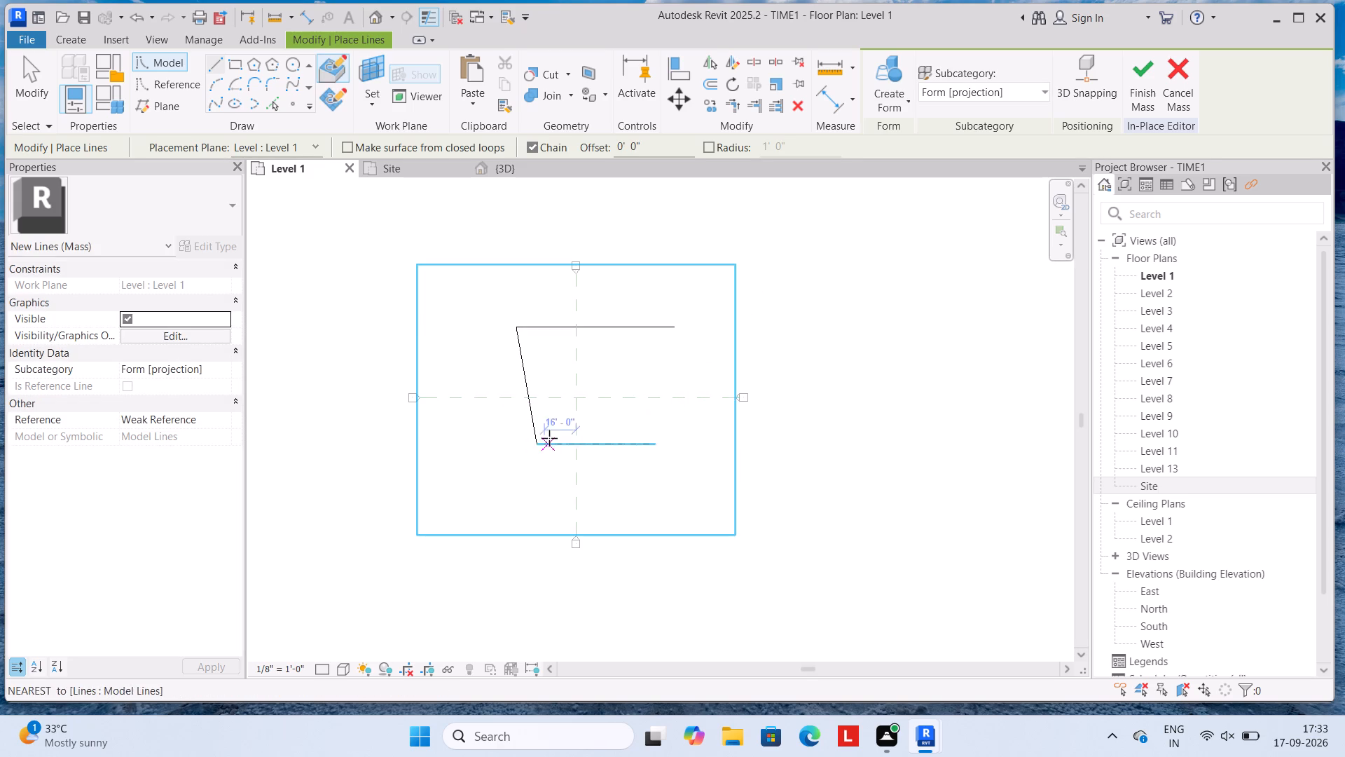
Close the trapezoid outline with a slanted line from the bottom line's east end to the 80' line's free end.
scroll(549, 437, up, 5)
scroll(688, 419, up, 3)
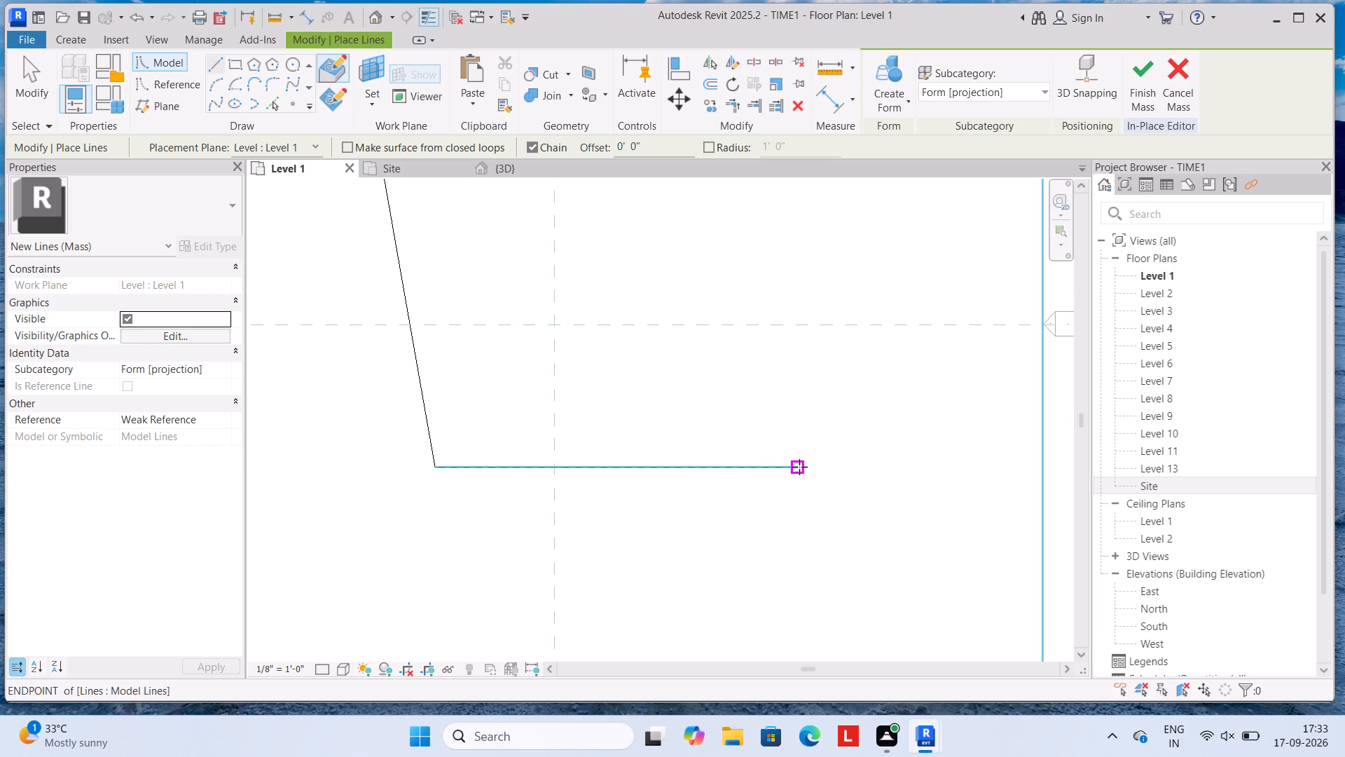
click(799, 467)
scroll(863, 318, down, 4)
middle_drag(871, 301, 853, 373)
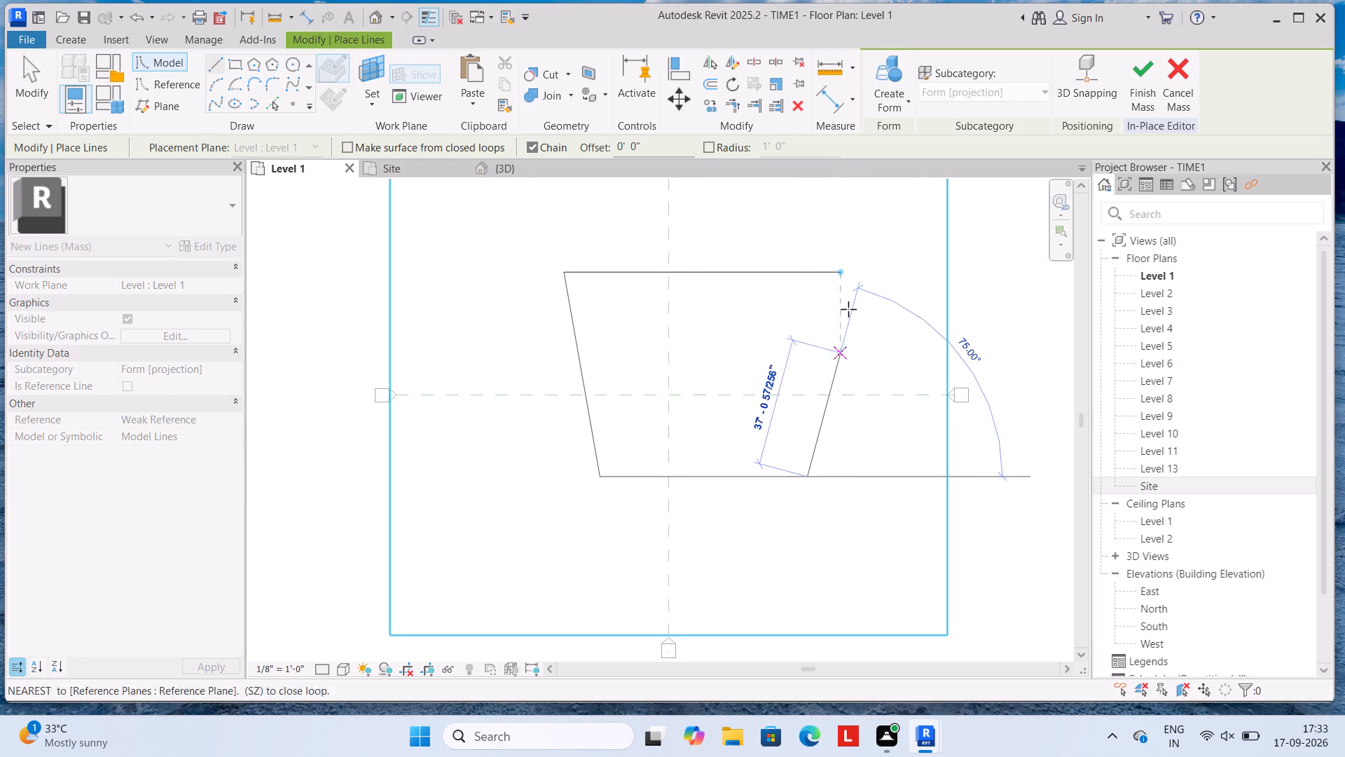
click(838, 268)
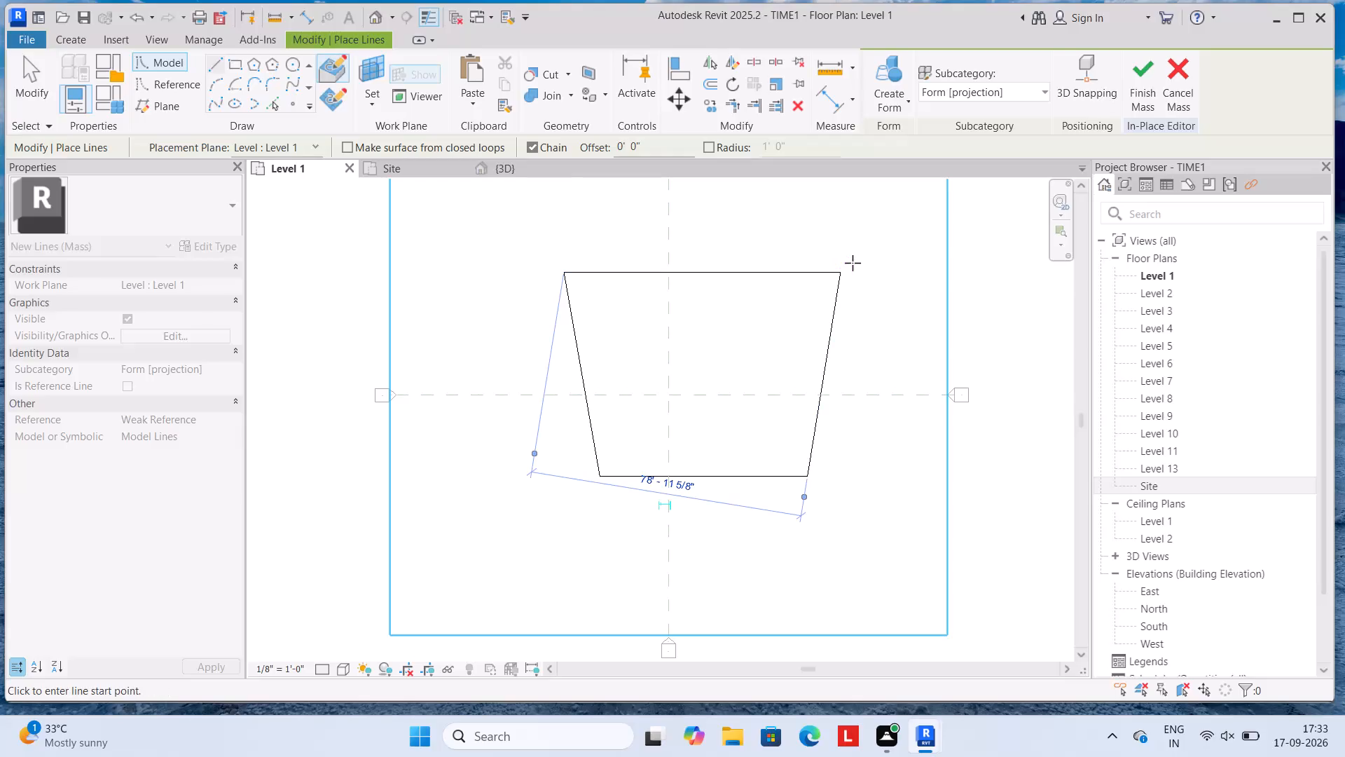
key(Escape)
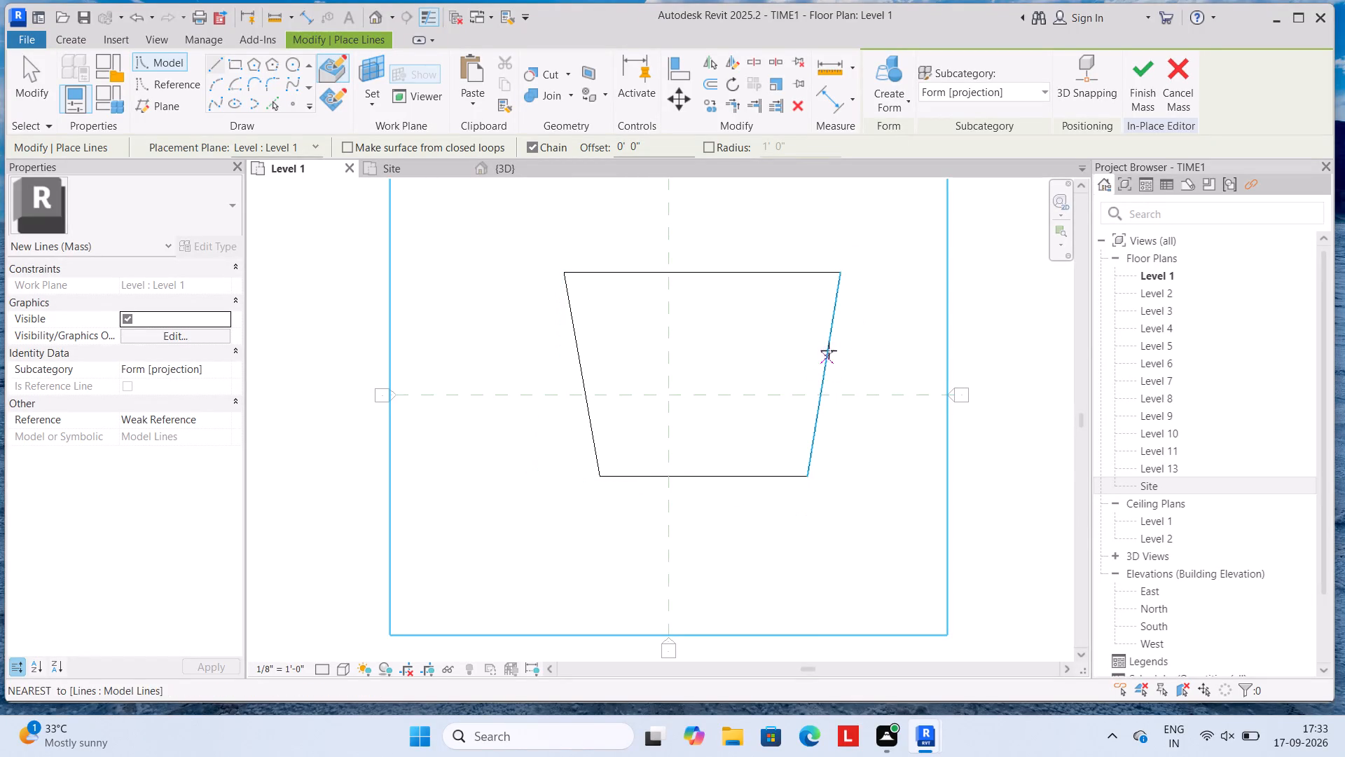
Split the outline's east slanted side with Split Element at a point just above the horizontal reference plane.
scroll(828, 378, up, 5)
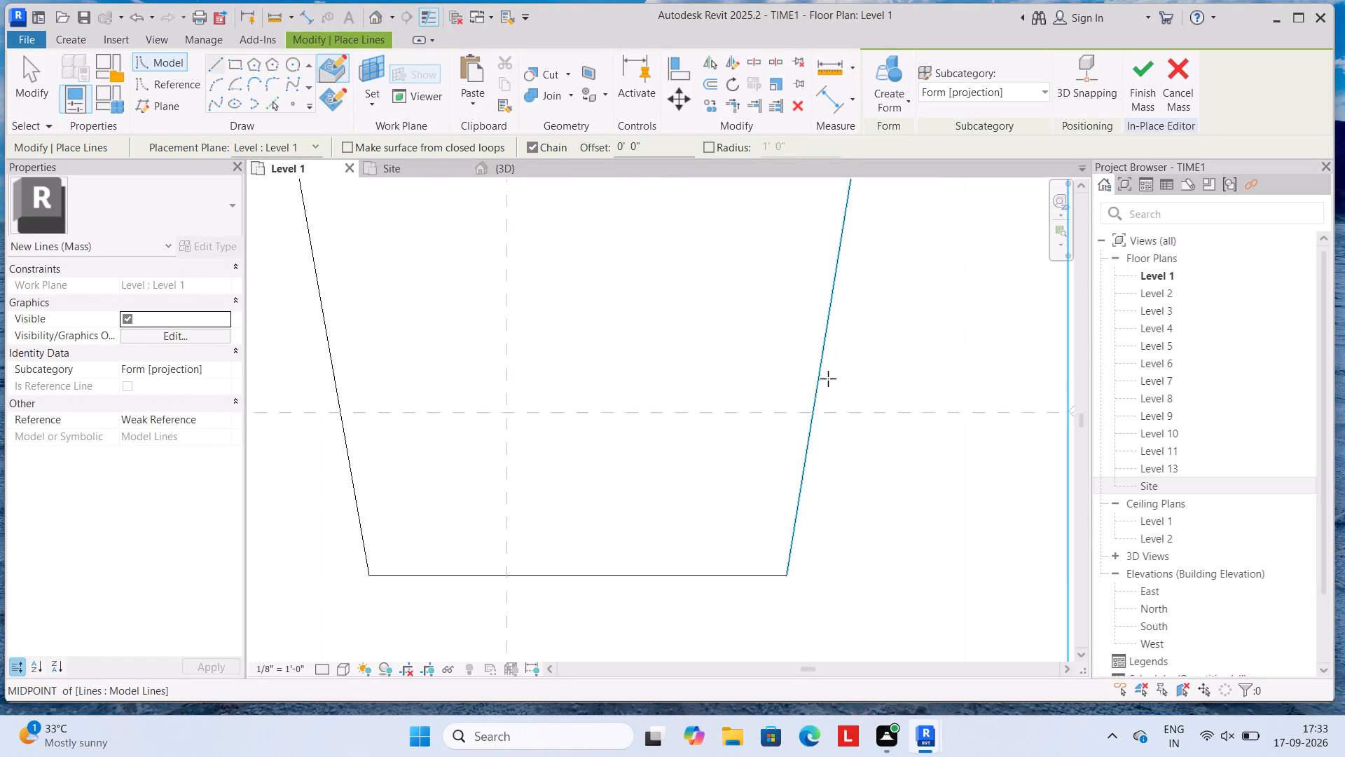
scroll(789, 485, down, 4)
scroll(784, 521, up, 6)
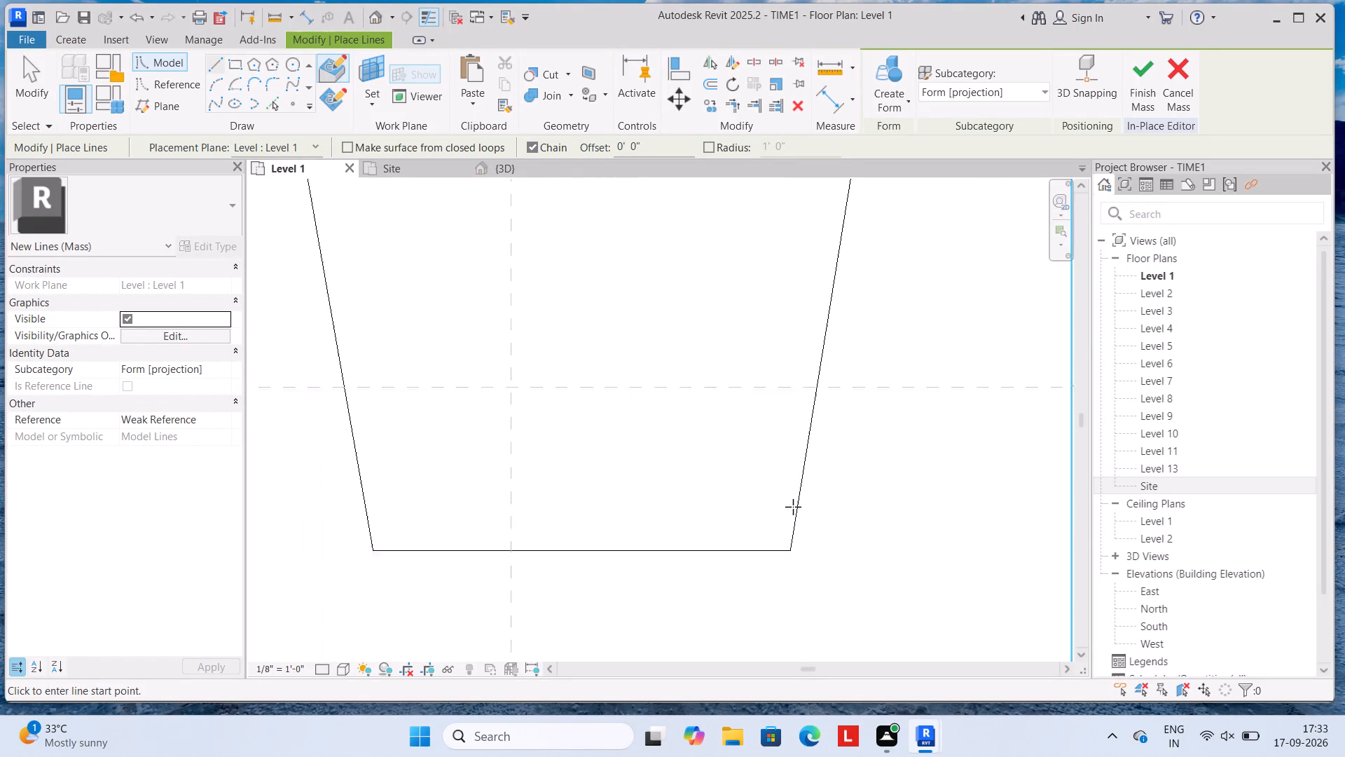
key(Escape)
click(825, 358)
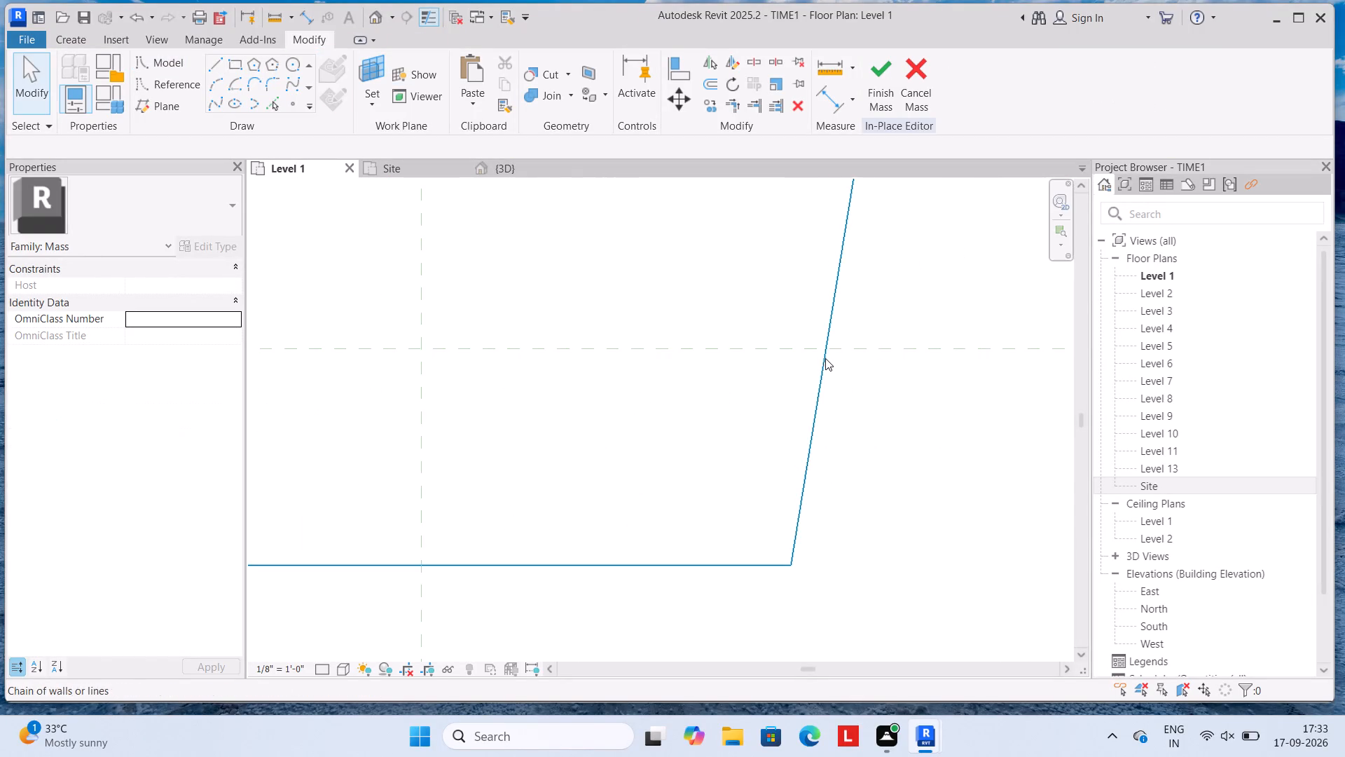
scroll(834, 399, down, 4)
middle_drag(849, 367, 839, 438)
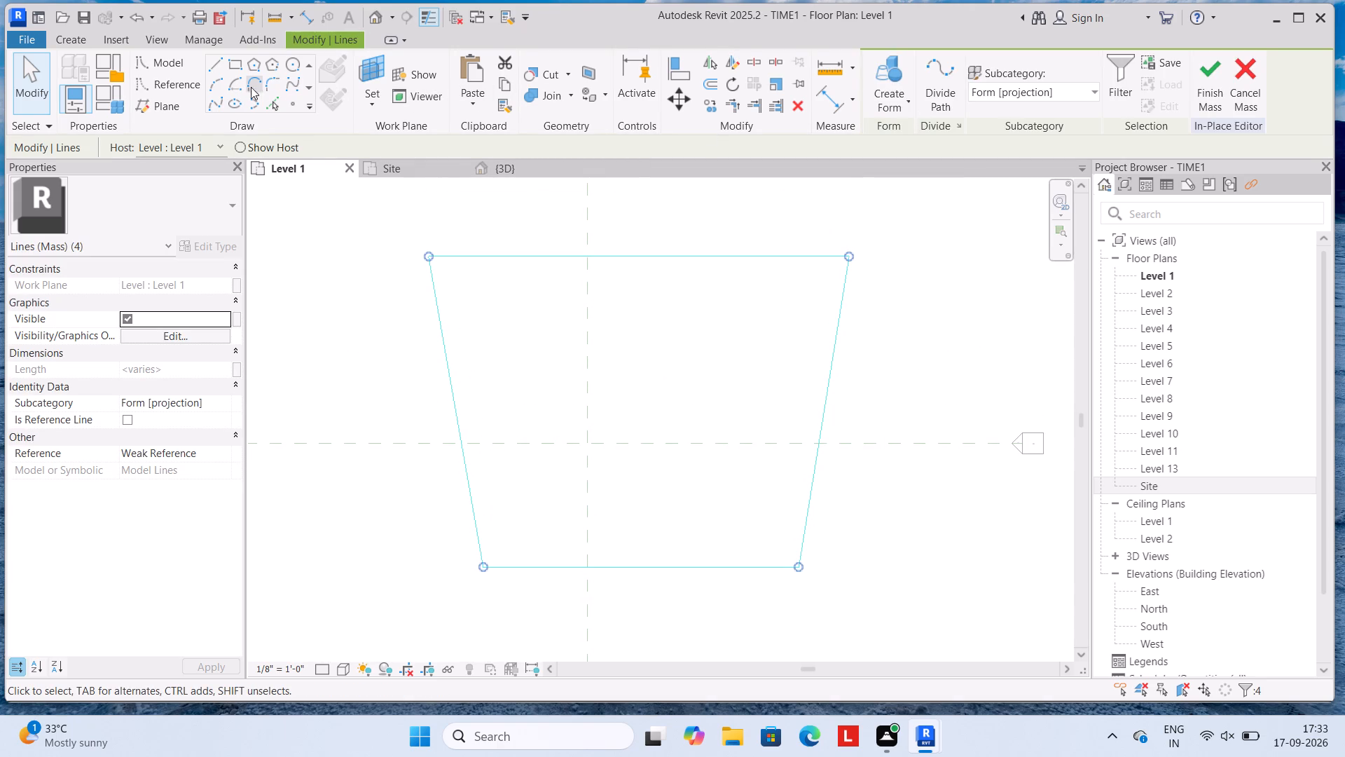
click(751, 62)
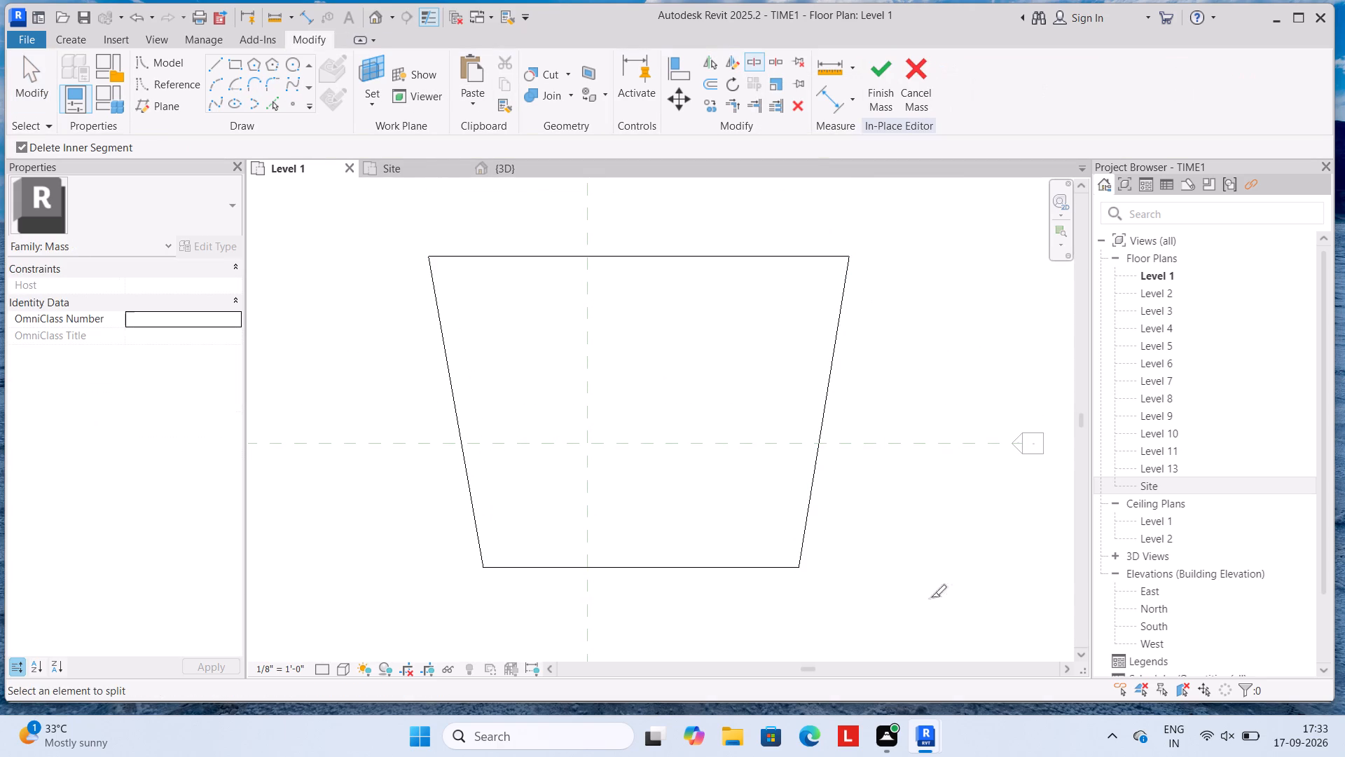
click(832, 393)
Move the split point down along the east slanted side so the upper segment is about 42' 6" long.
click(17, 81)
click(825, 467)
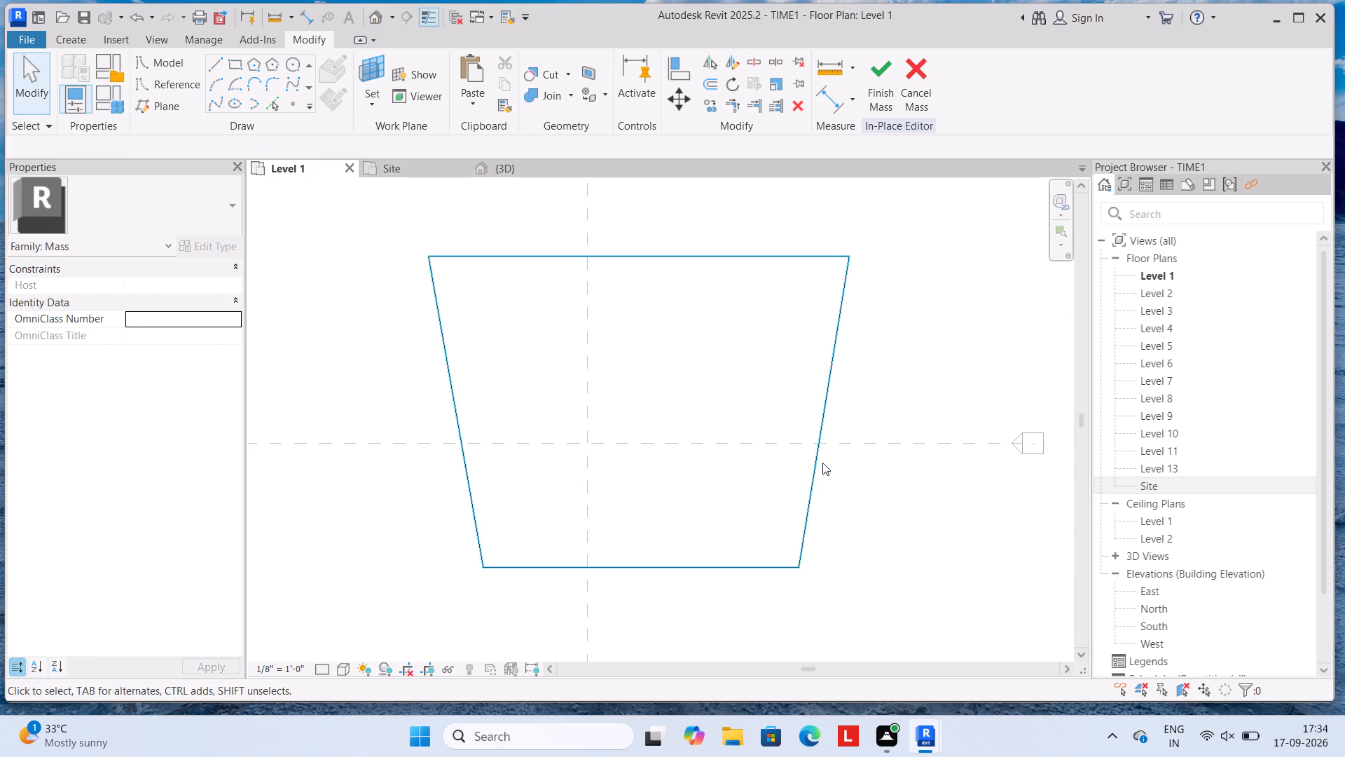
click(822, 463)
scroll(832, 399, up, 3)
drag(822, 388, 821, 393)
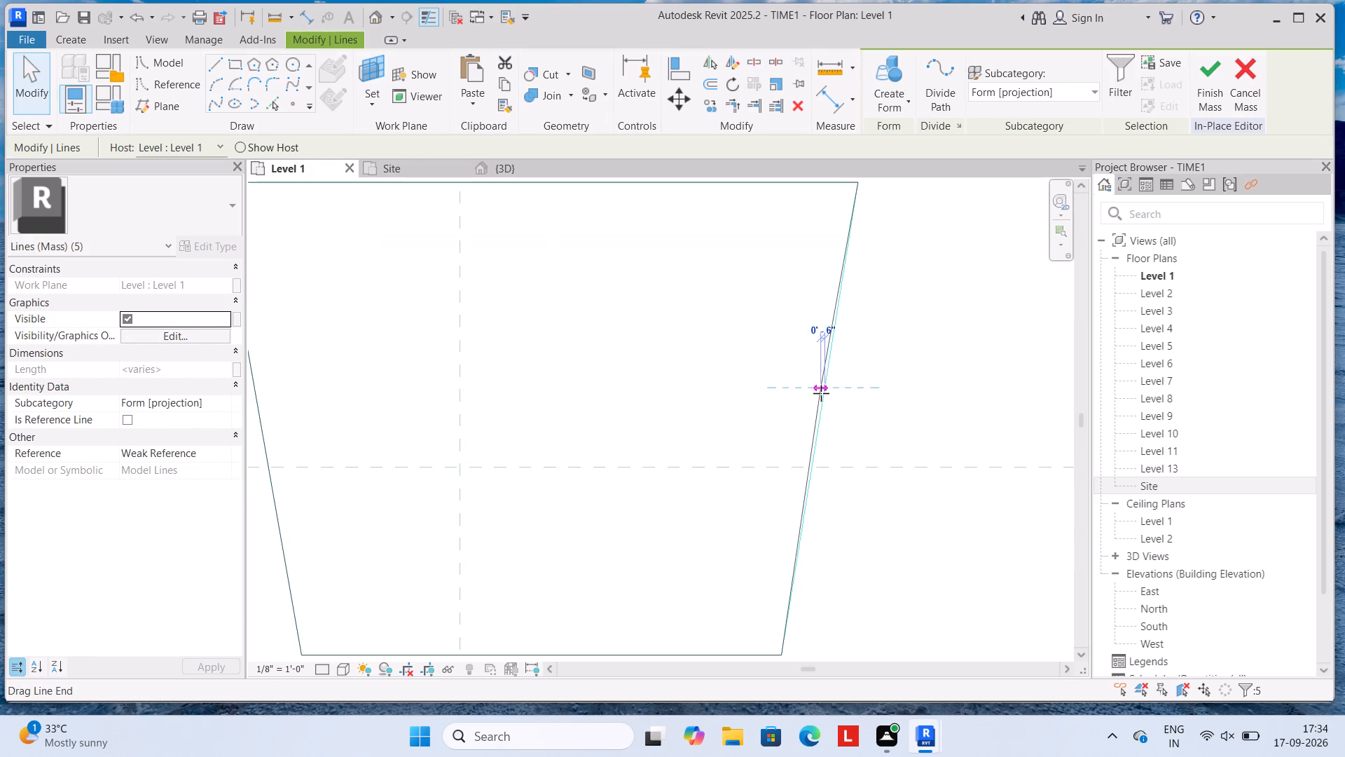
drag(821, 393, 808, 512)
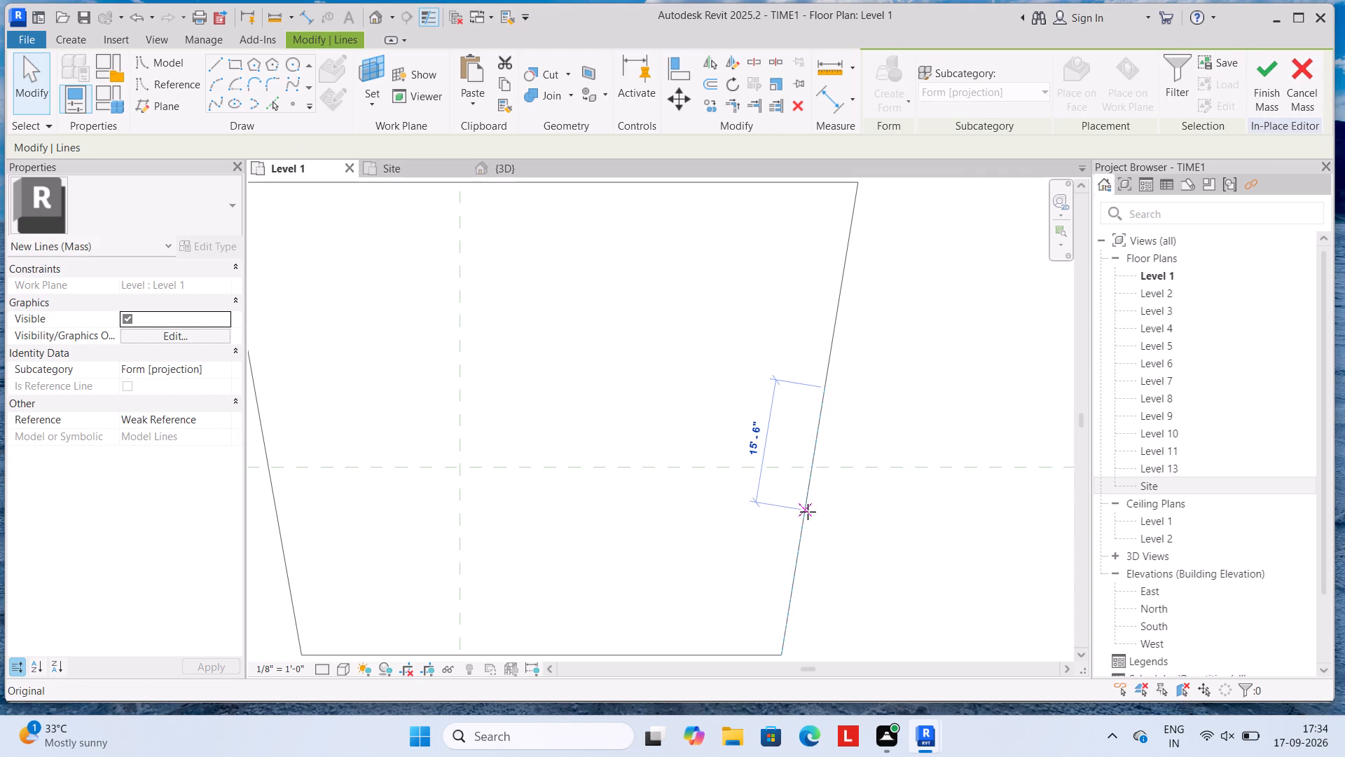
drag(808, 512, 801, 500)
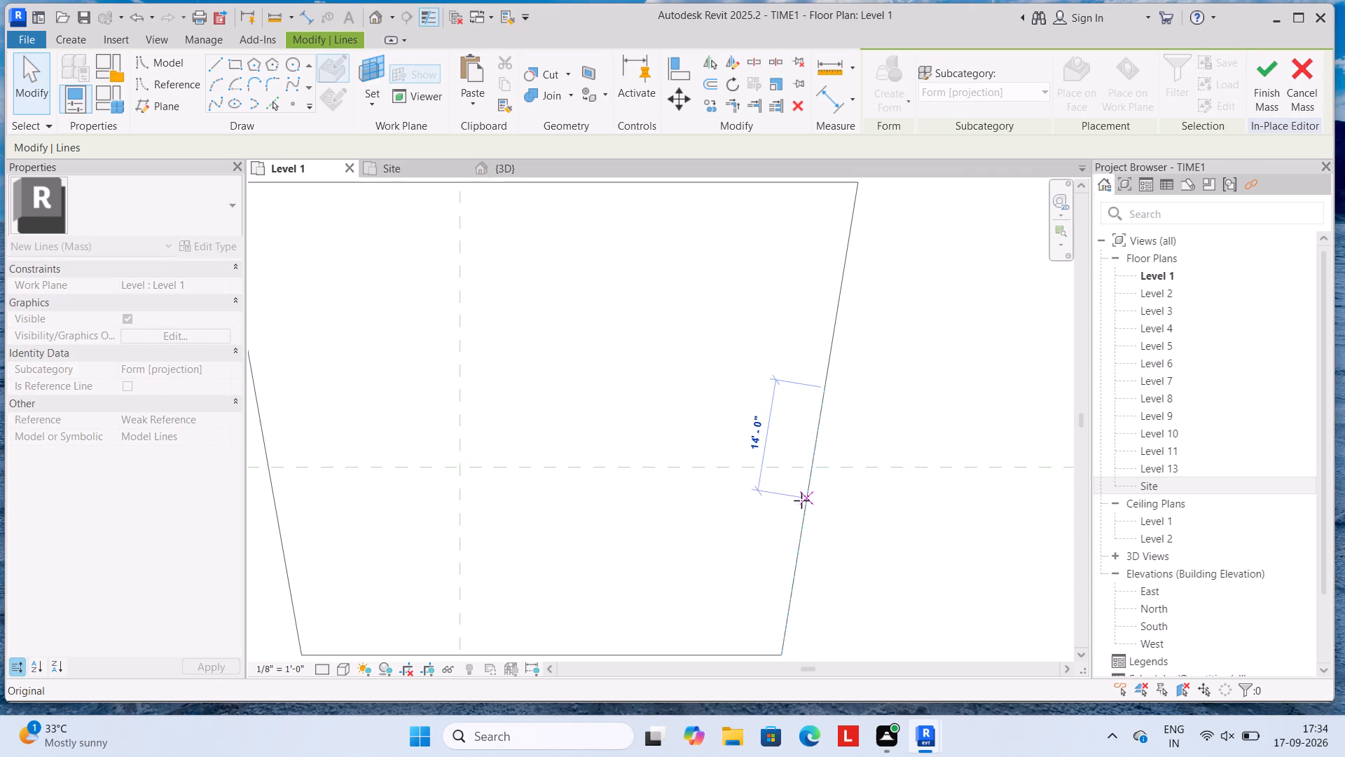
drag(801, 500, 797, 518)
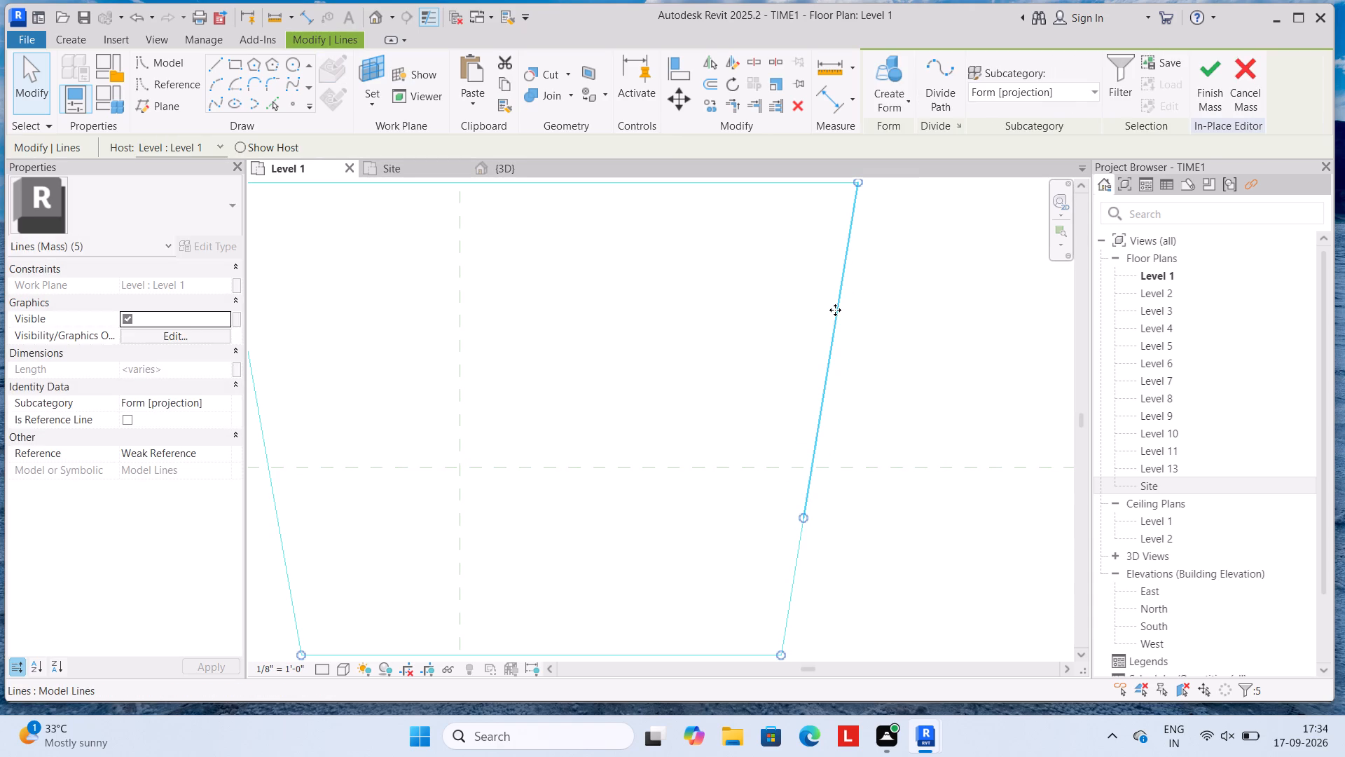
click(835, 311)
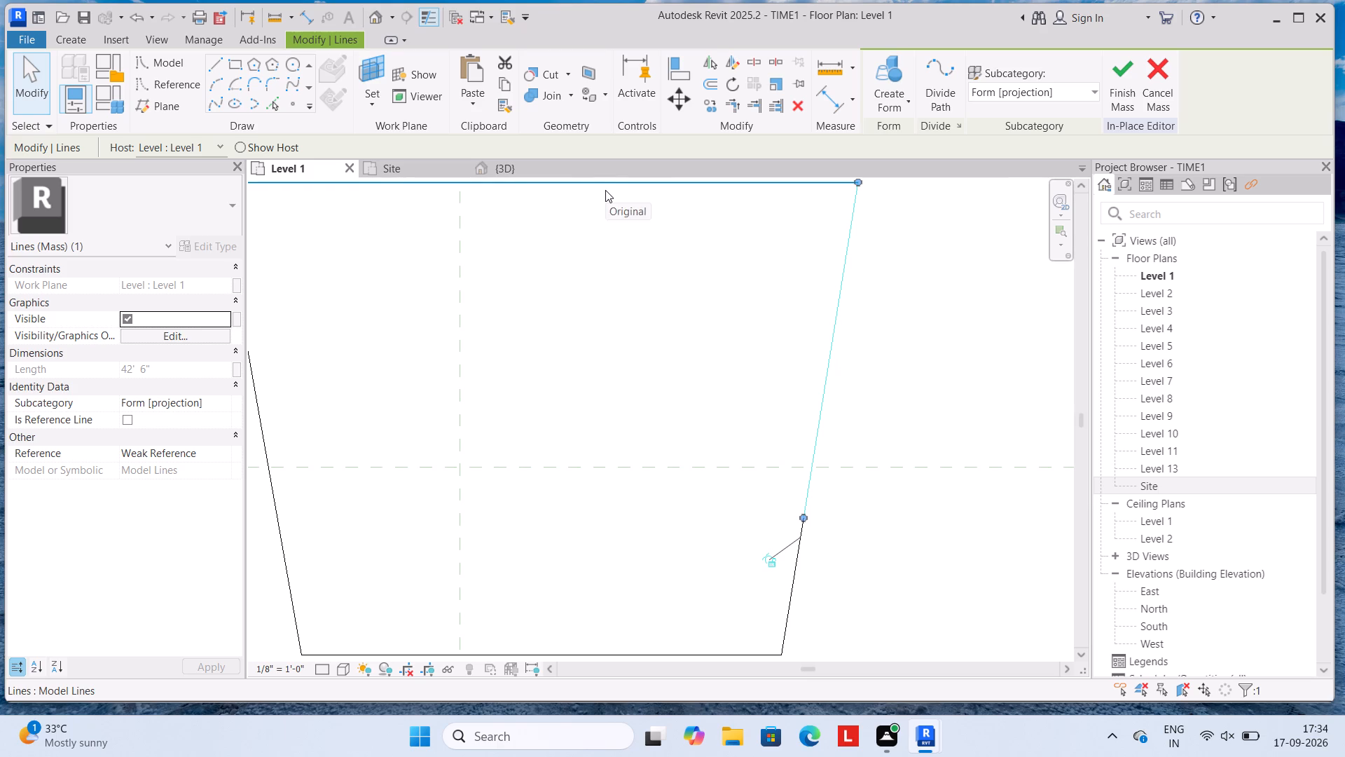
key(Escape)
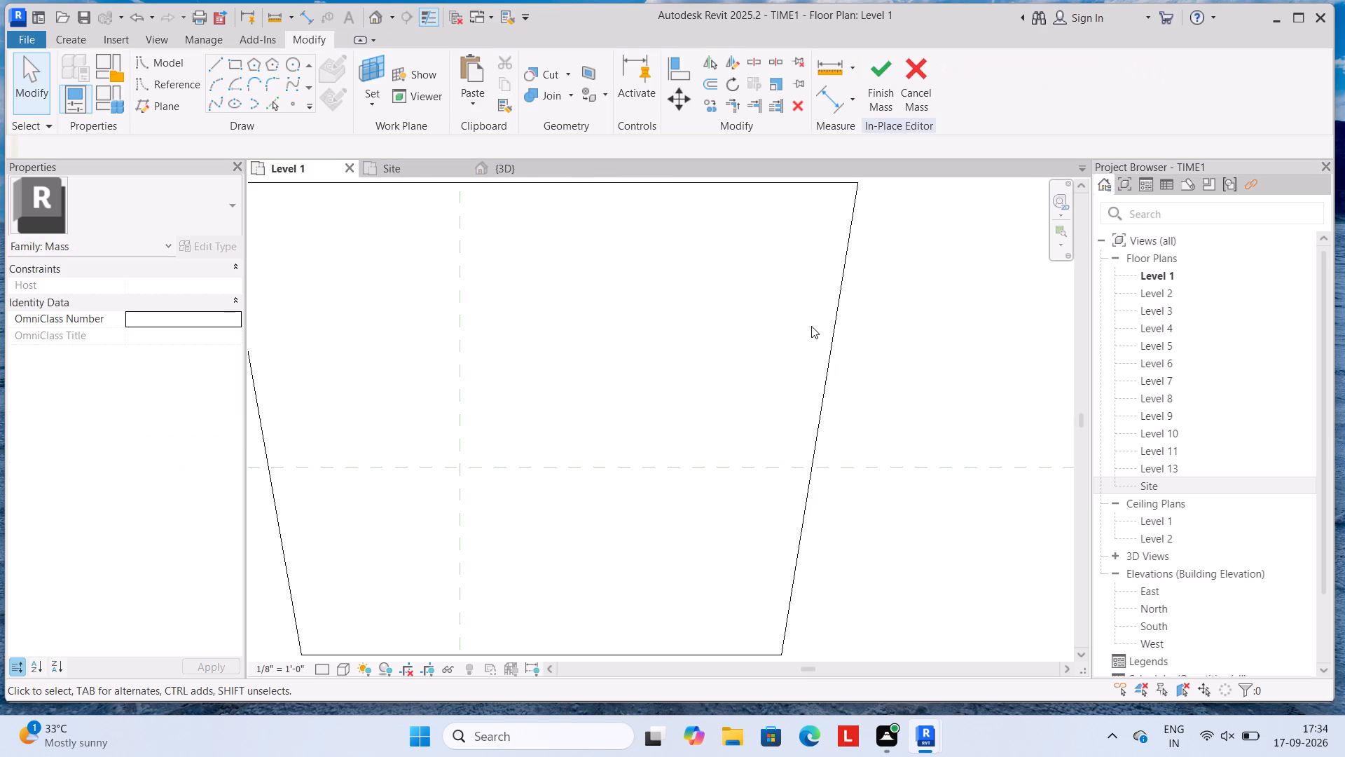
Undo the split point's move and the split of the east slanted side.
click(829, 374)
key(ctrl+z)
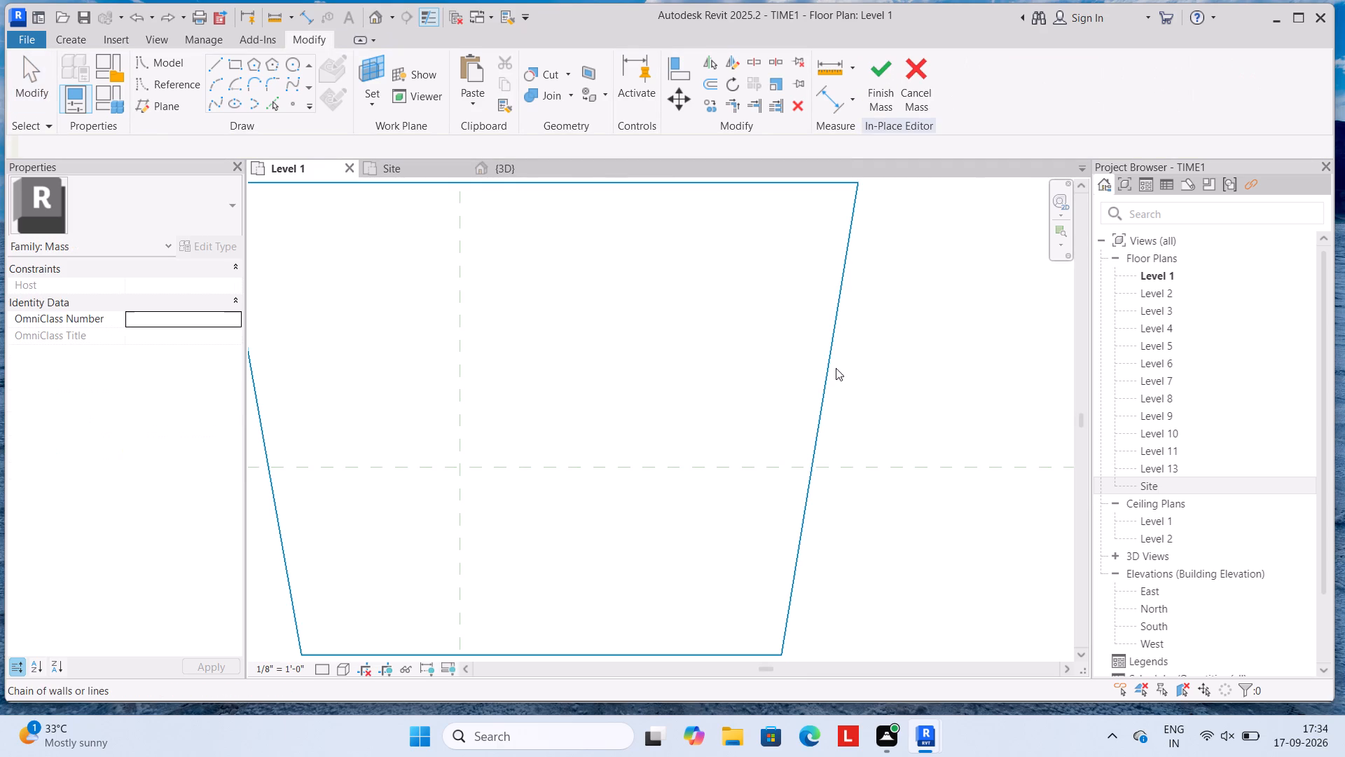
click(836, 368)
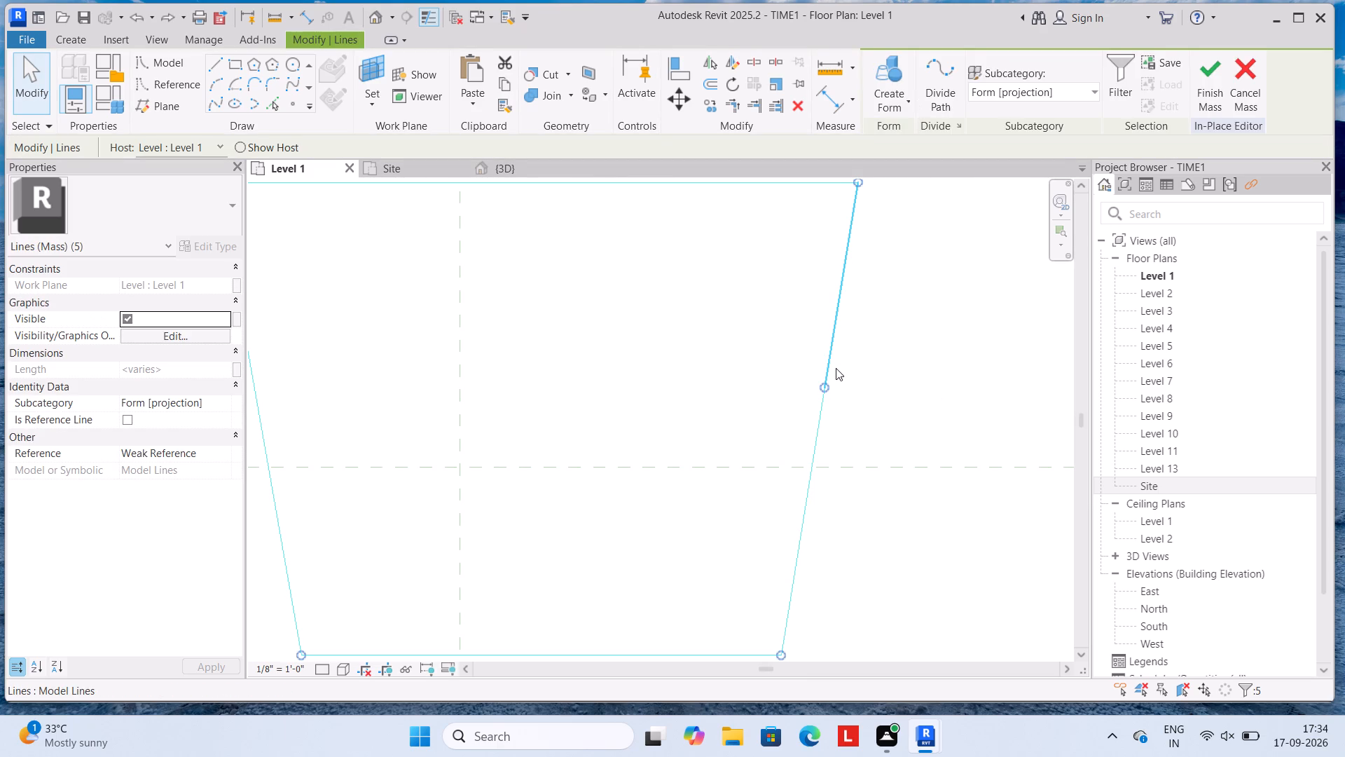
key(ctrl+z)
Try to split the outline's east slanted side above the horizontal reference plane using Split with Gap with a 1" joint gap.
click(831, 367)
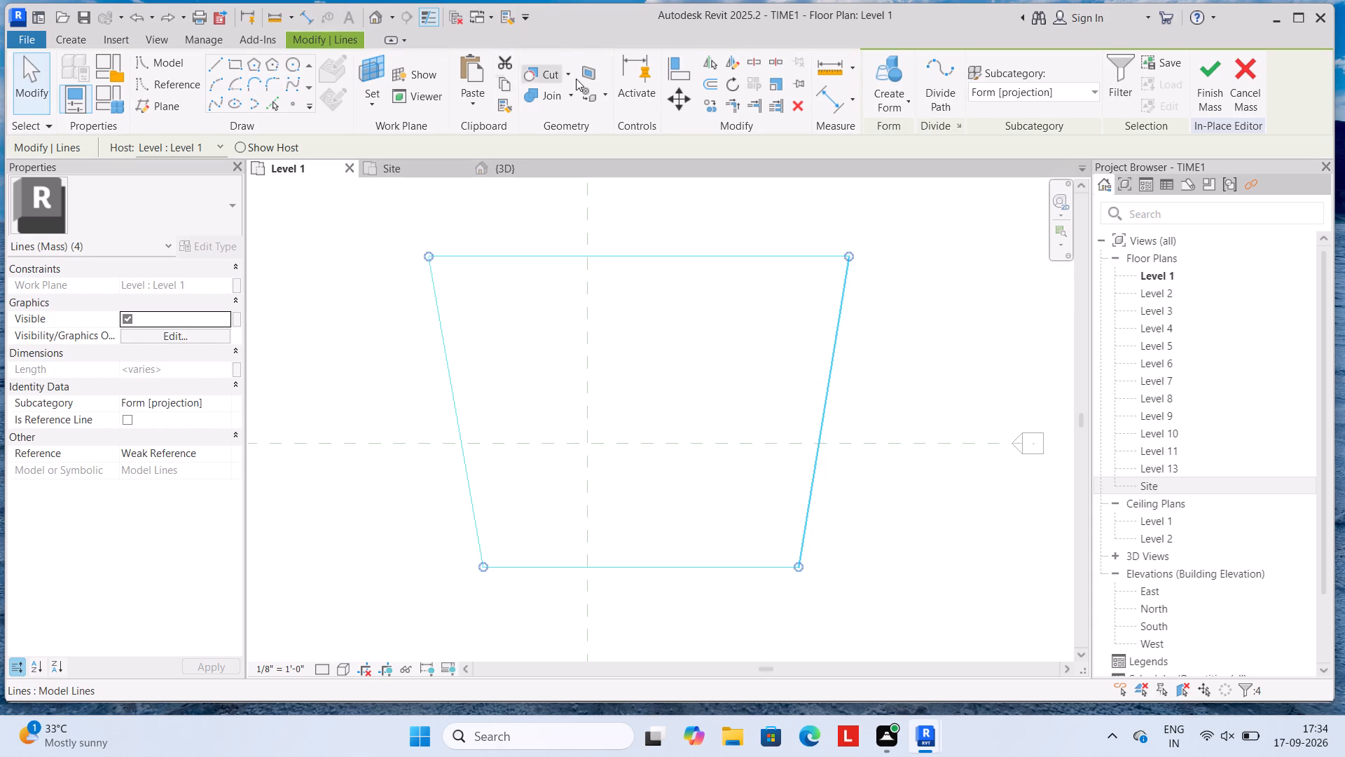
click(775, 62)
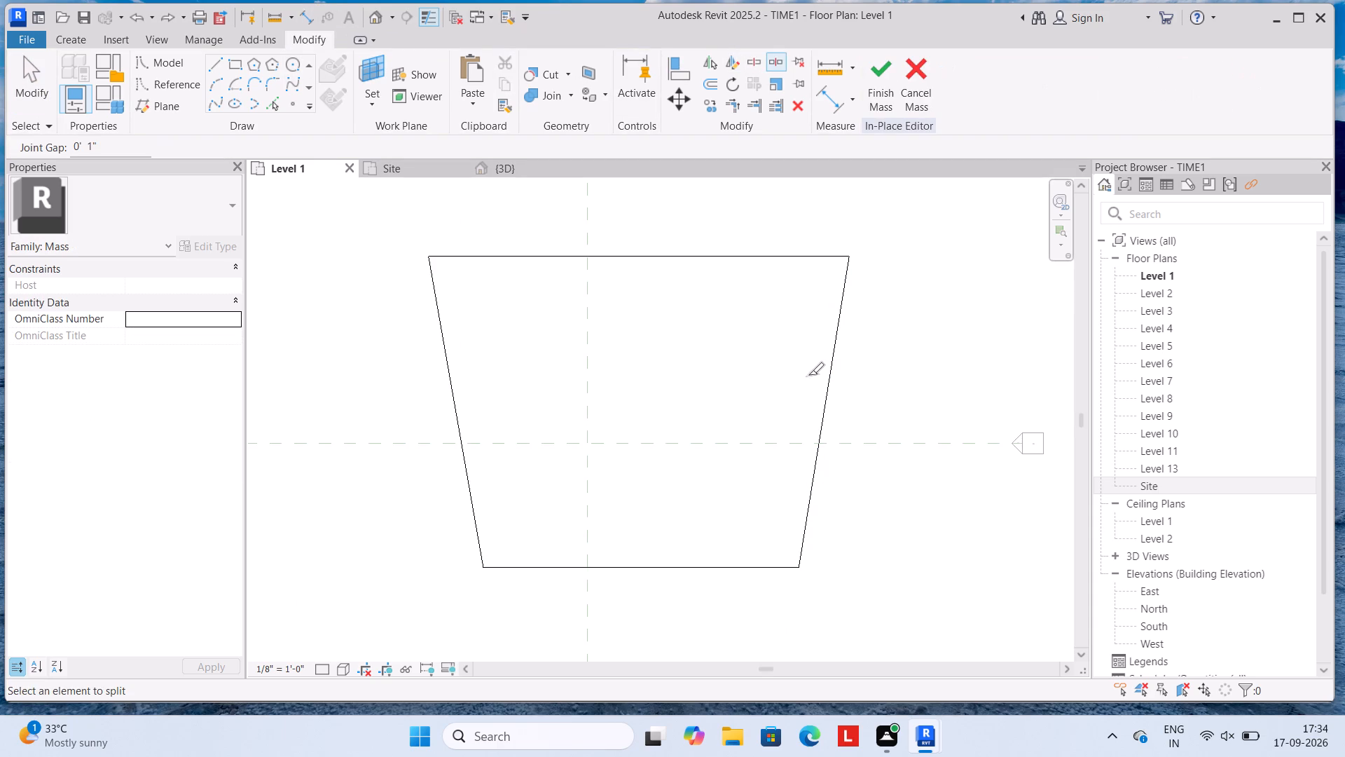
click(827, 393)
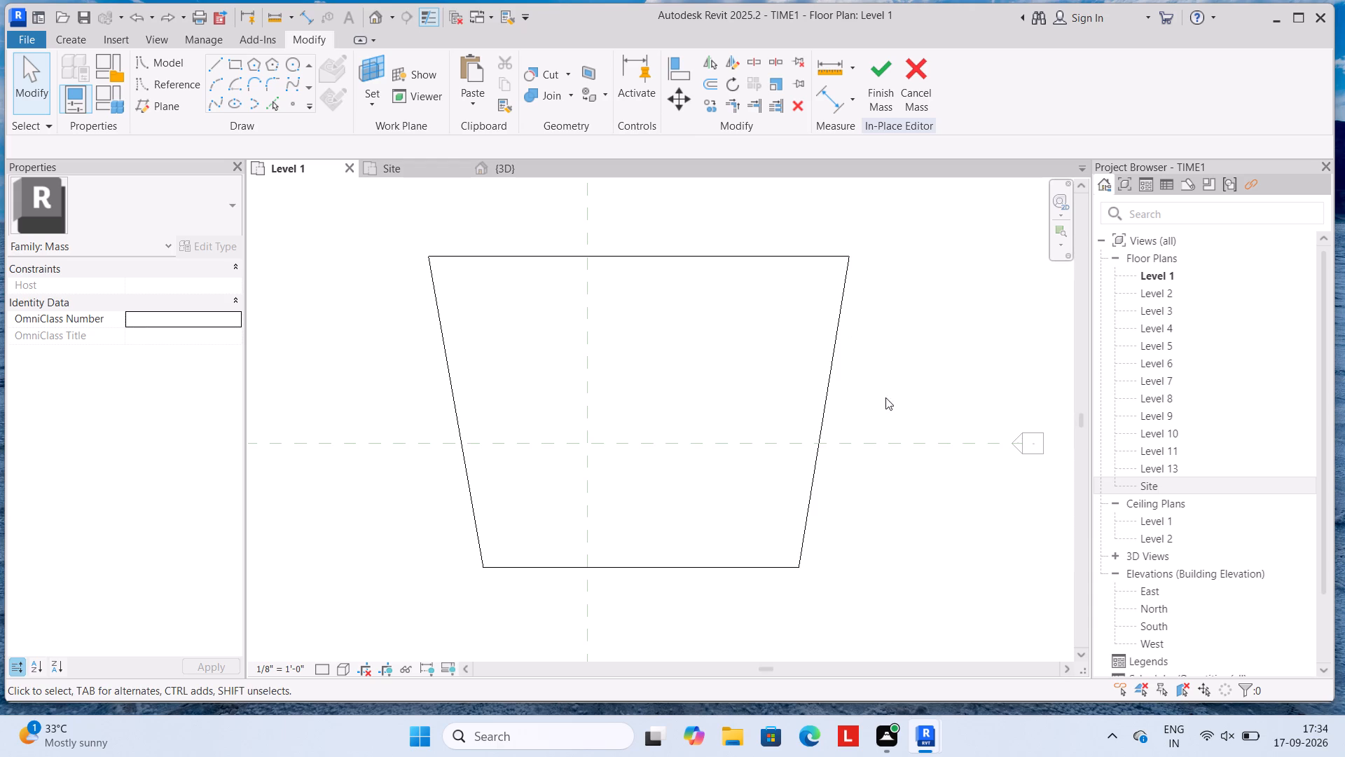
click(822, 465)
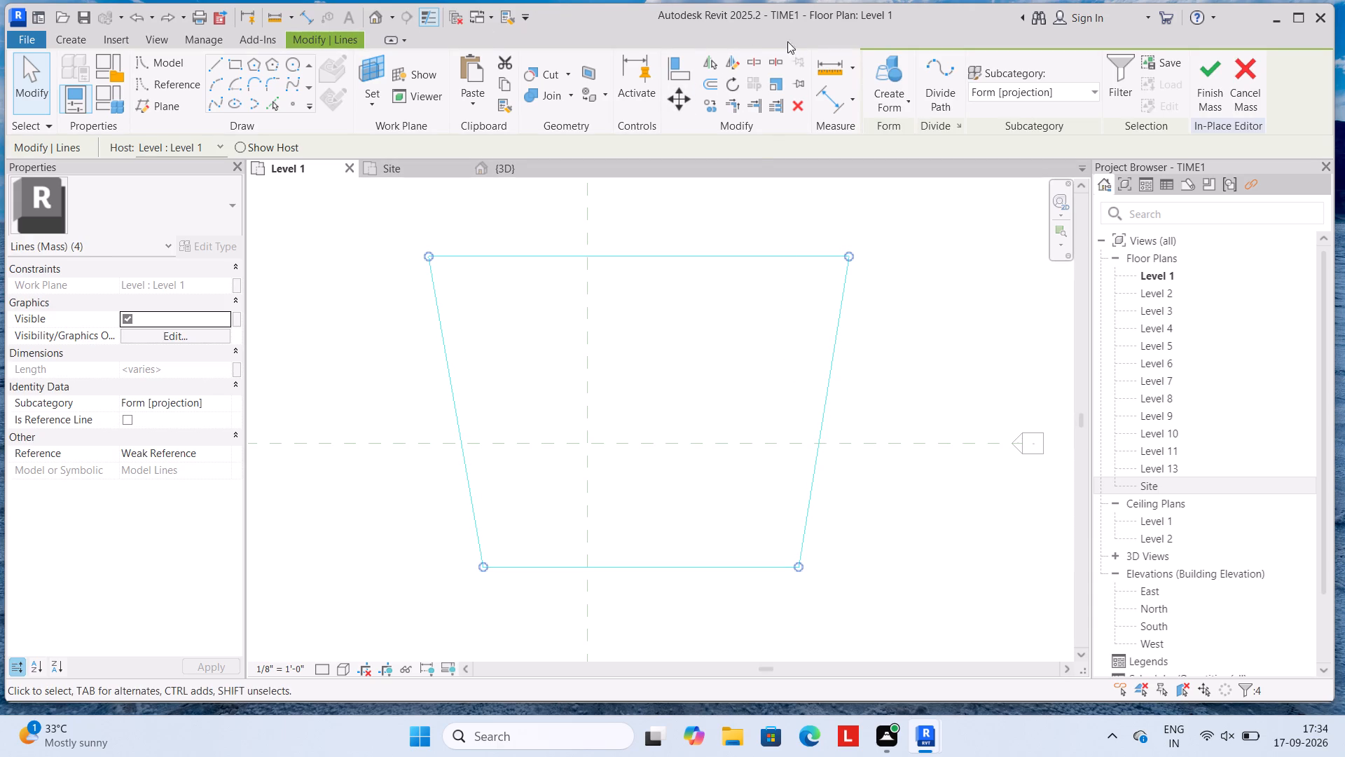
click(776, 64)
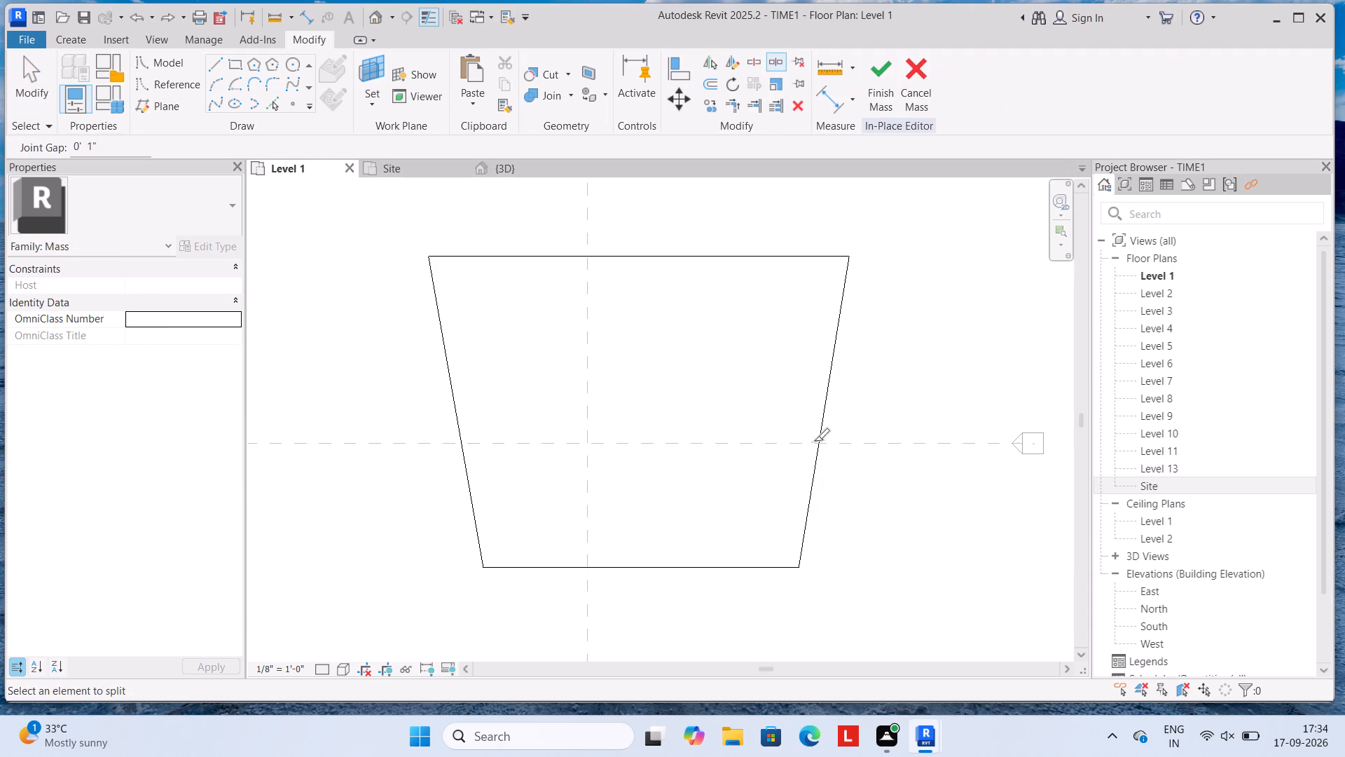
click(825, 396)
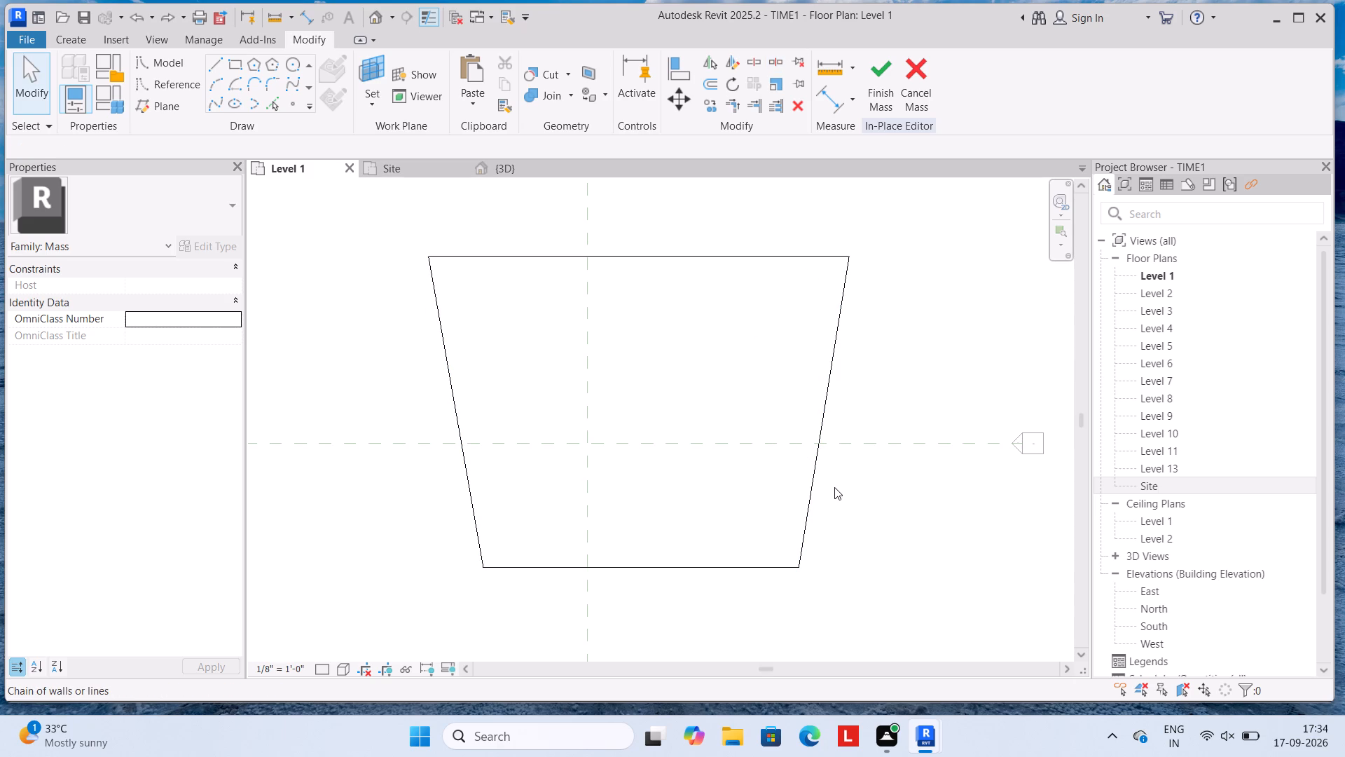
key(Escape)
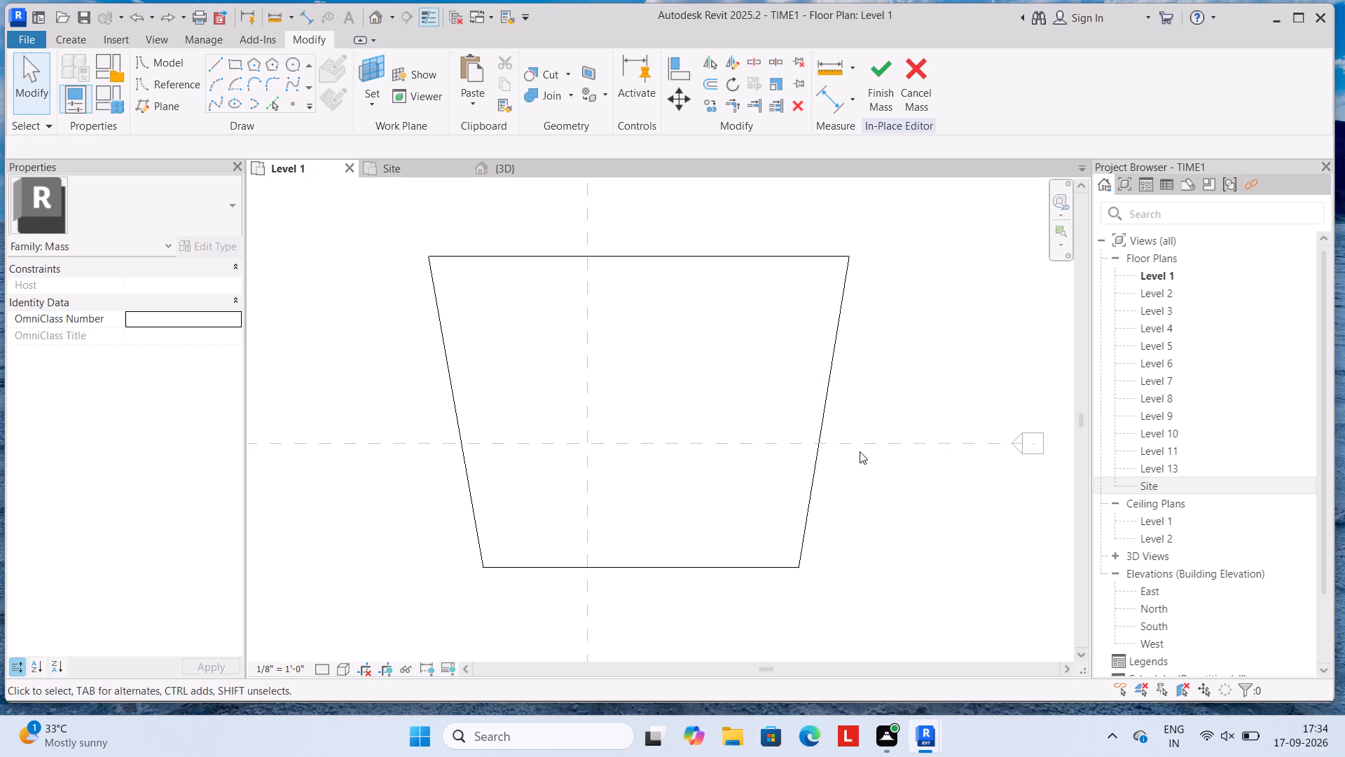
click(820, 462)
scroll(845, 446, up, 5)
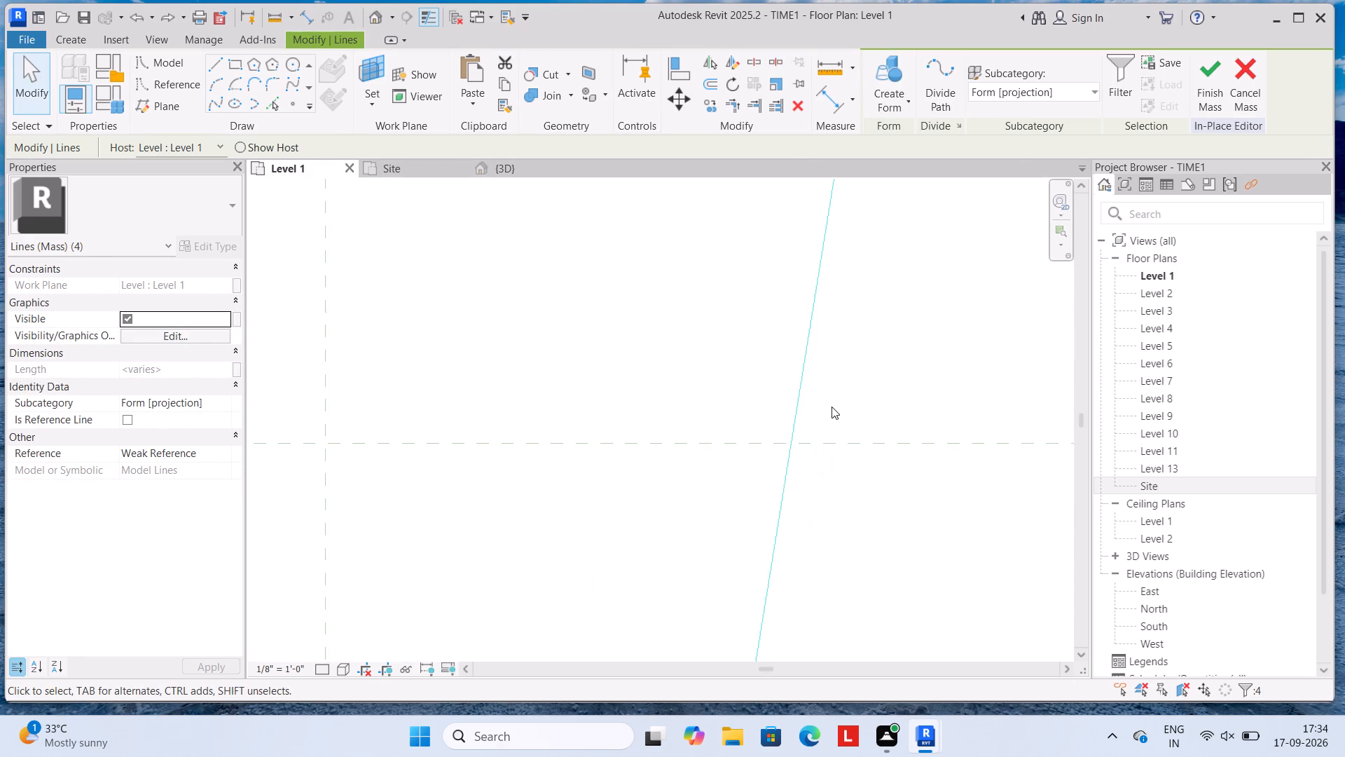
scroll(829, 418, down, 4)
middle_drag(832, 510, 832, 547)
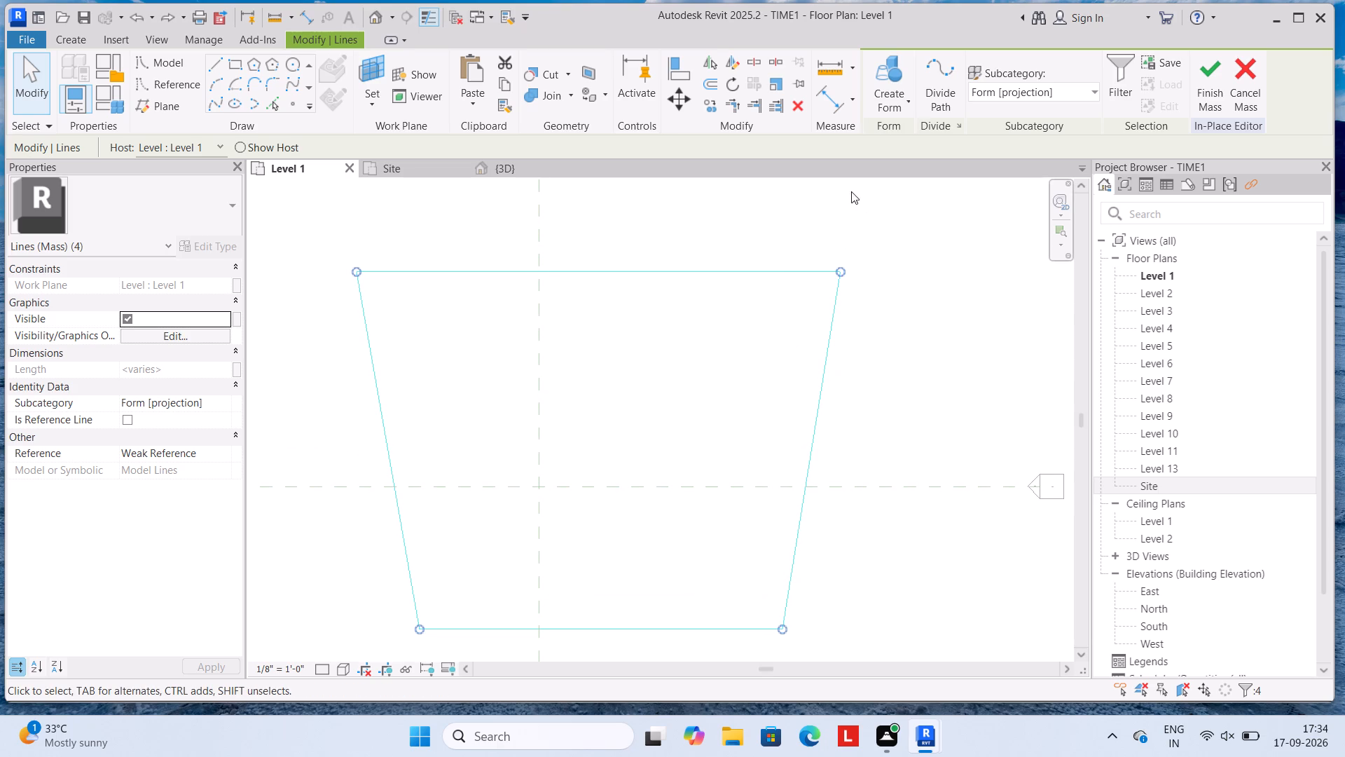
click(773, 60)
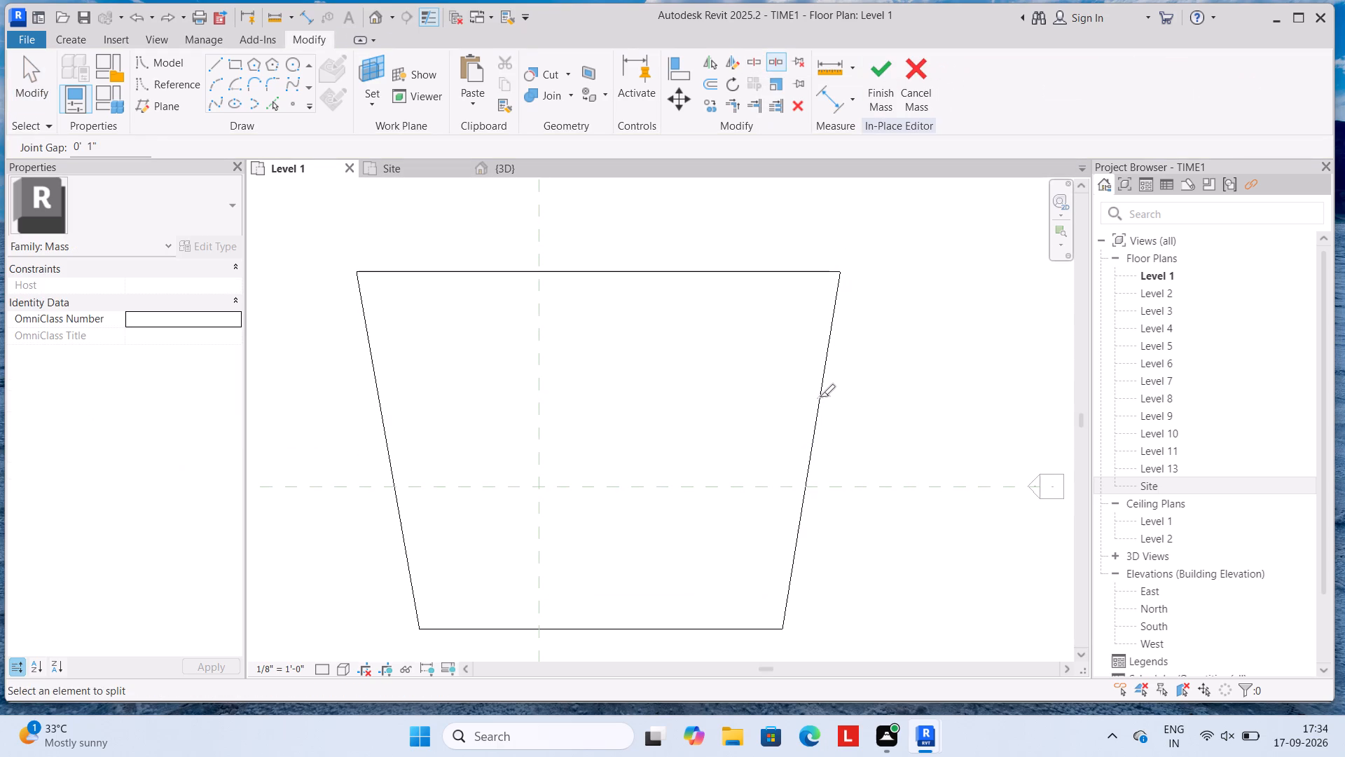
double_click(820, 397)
Move the outline's northeast corner slightly outward along the top line so the east slanted side is about 60' 5" long.
drag(835, 268, 835, 273)
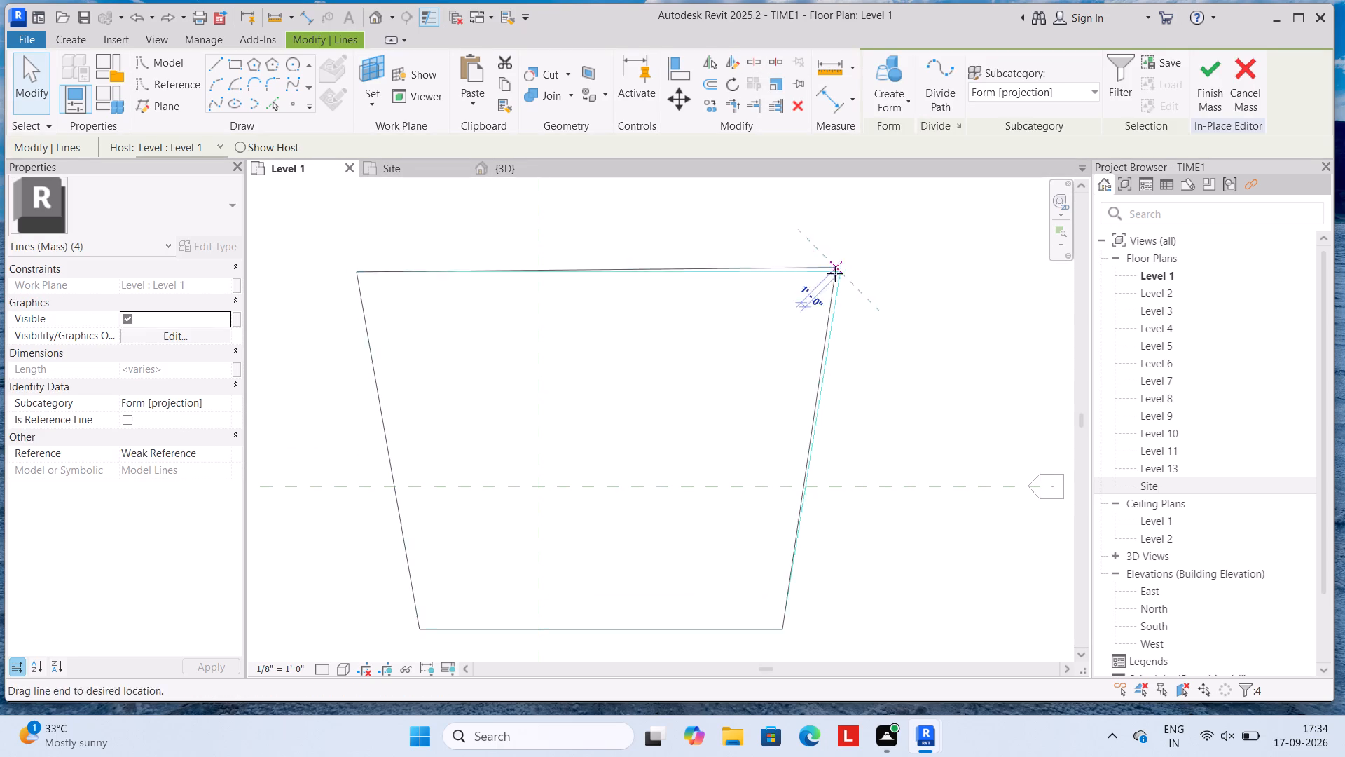
drag(835, 273, 860, 266)
click(839, 315)
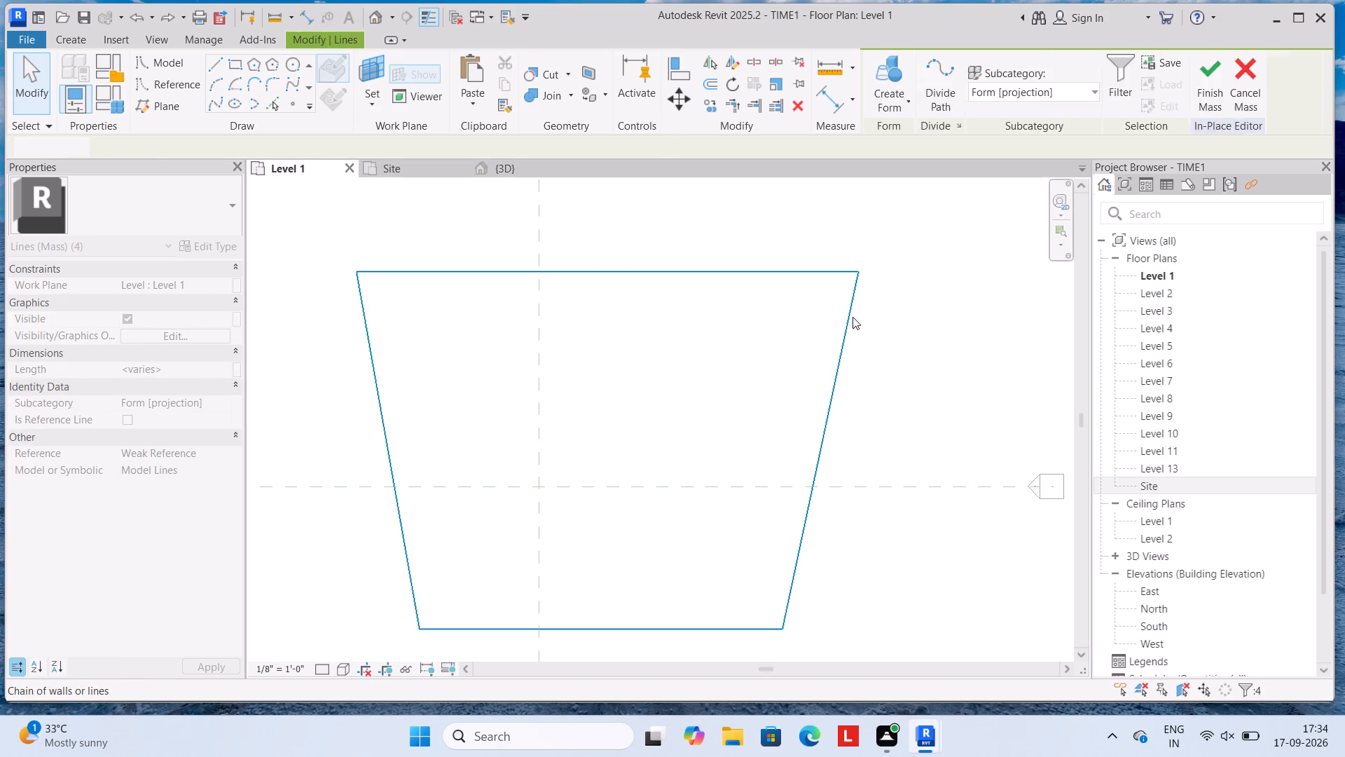
click(853, 317)
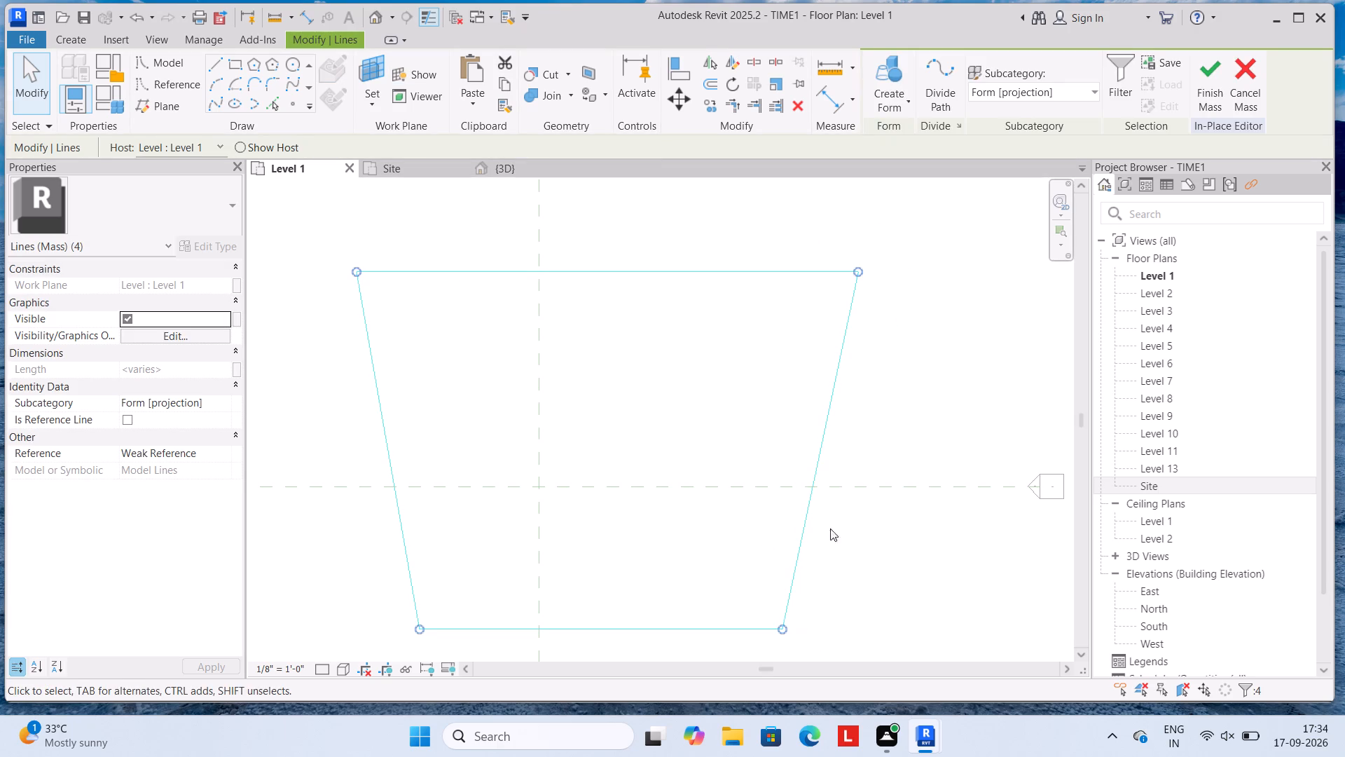
Deselect the outline's lines and finish the in-place editing of Mass 1.
scroll(831, 479, down, 4)
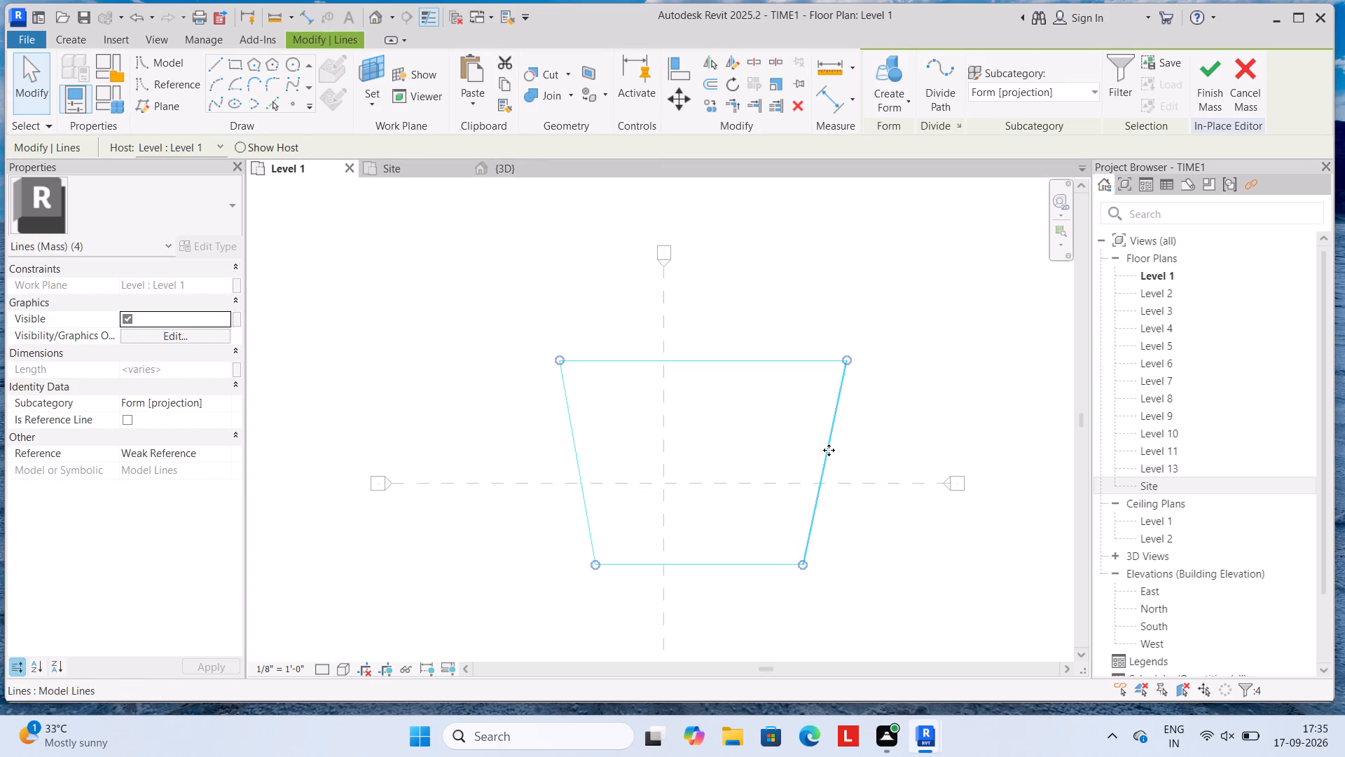
key(Escape)
key(Escape)
key(Escape)
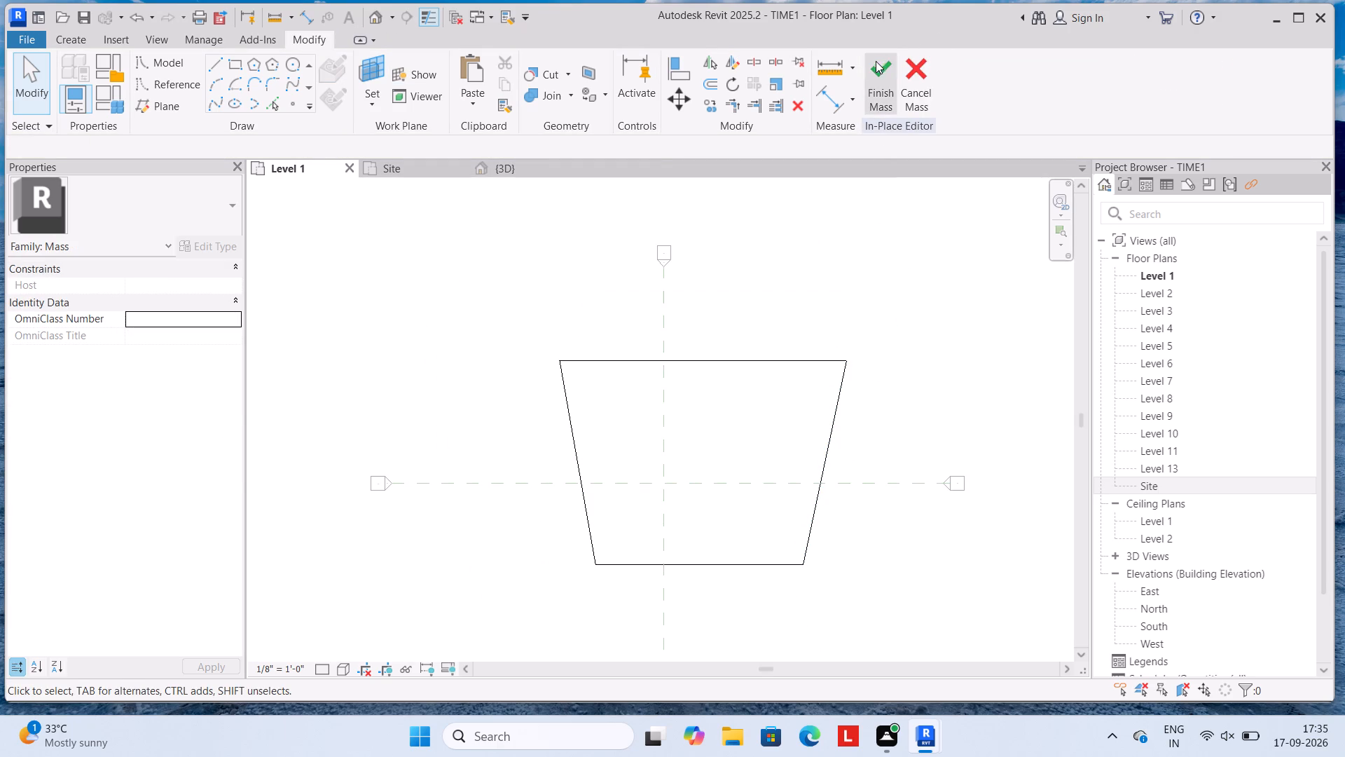
click(884, 65)
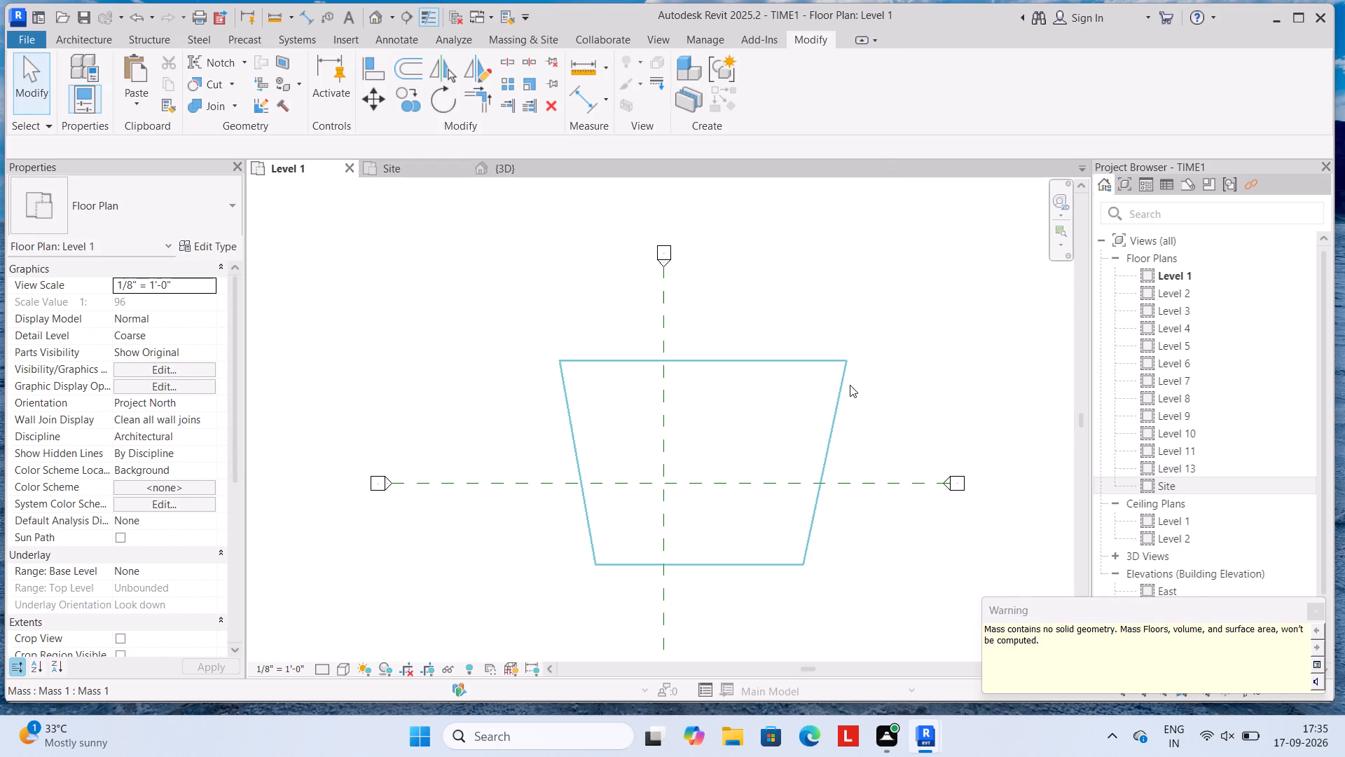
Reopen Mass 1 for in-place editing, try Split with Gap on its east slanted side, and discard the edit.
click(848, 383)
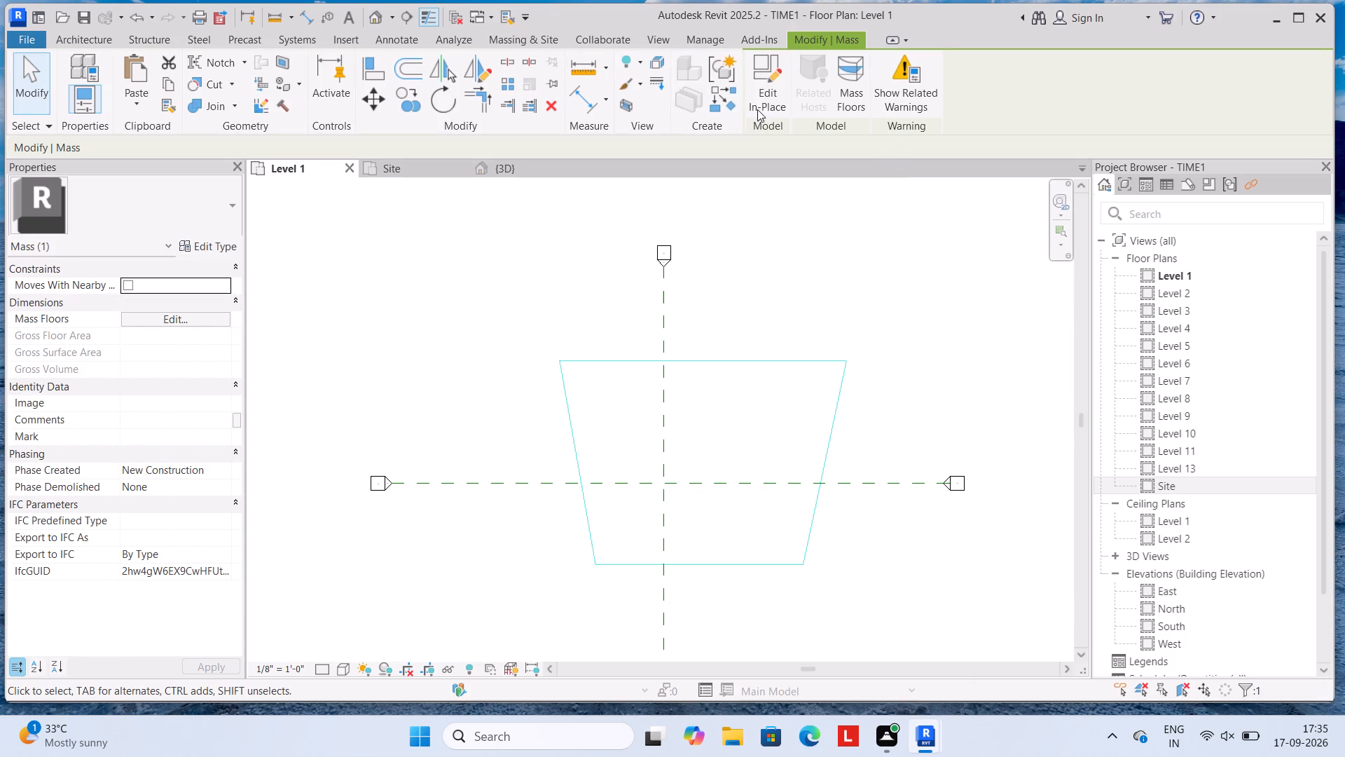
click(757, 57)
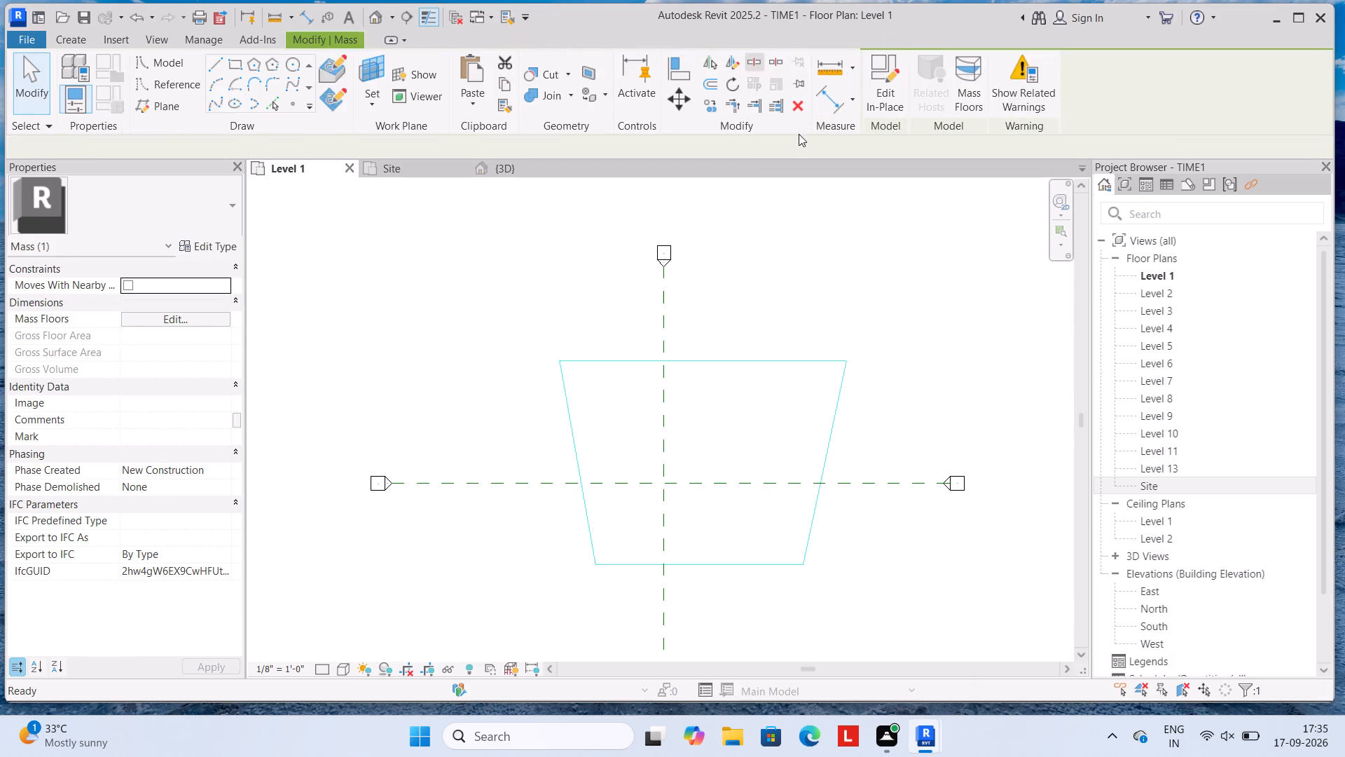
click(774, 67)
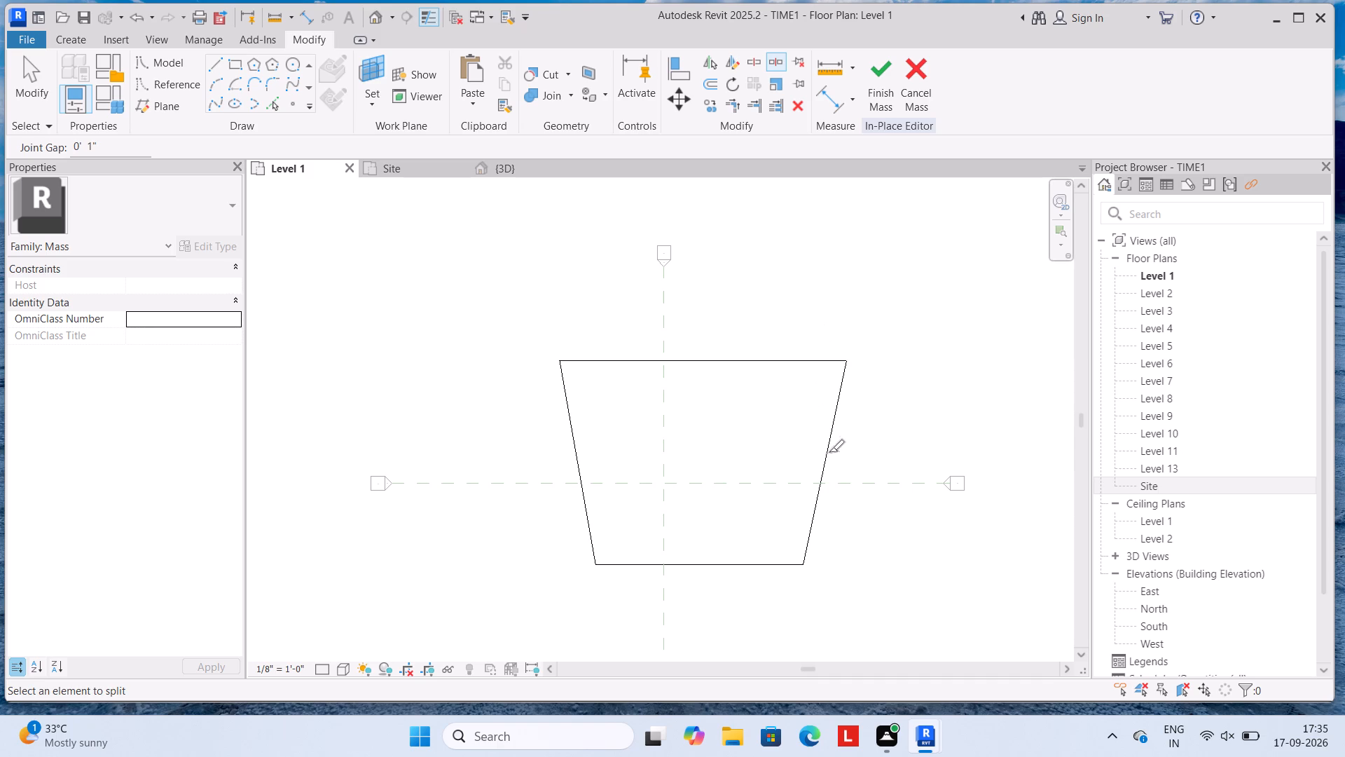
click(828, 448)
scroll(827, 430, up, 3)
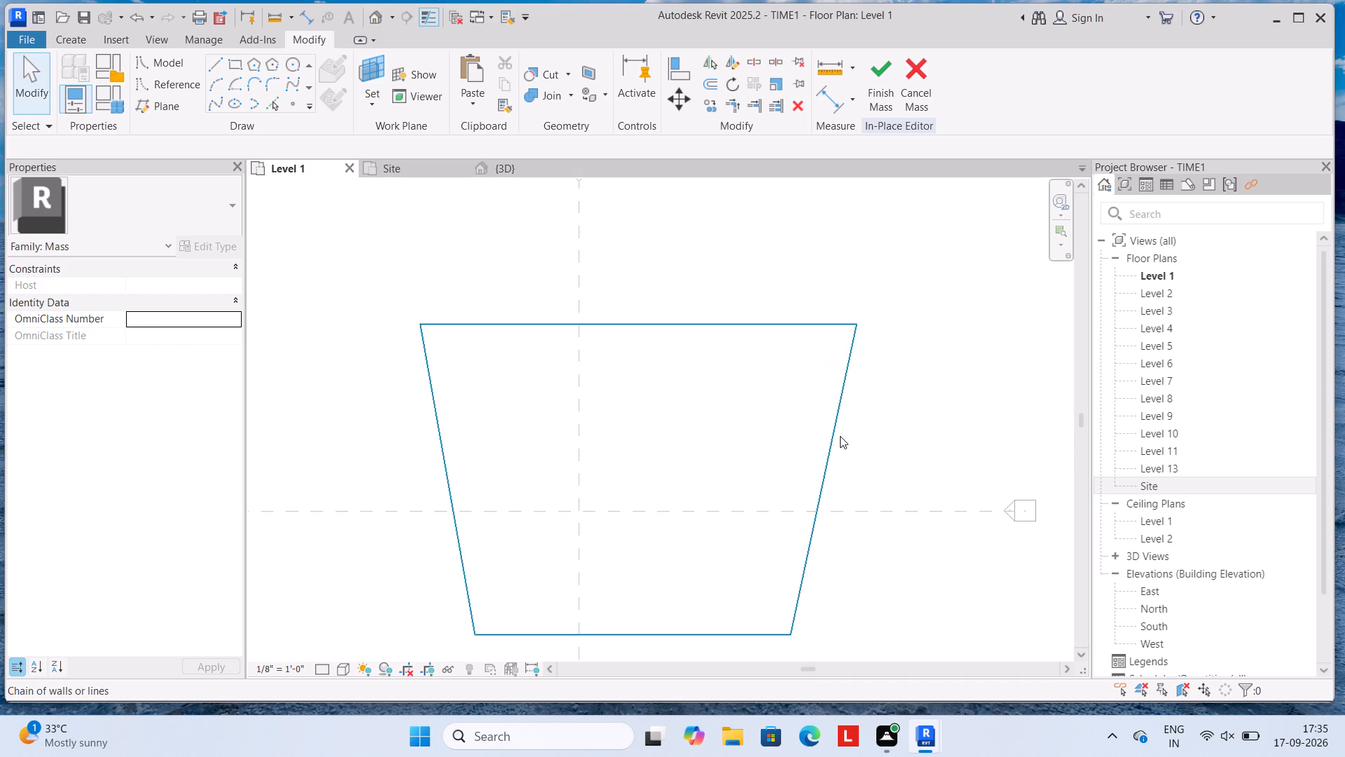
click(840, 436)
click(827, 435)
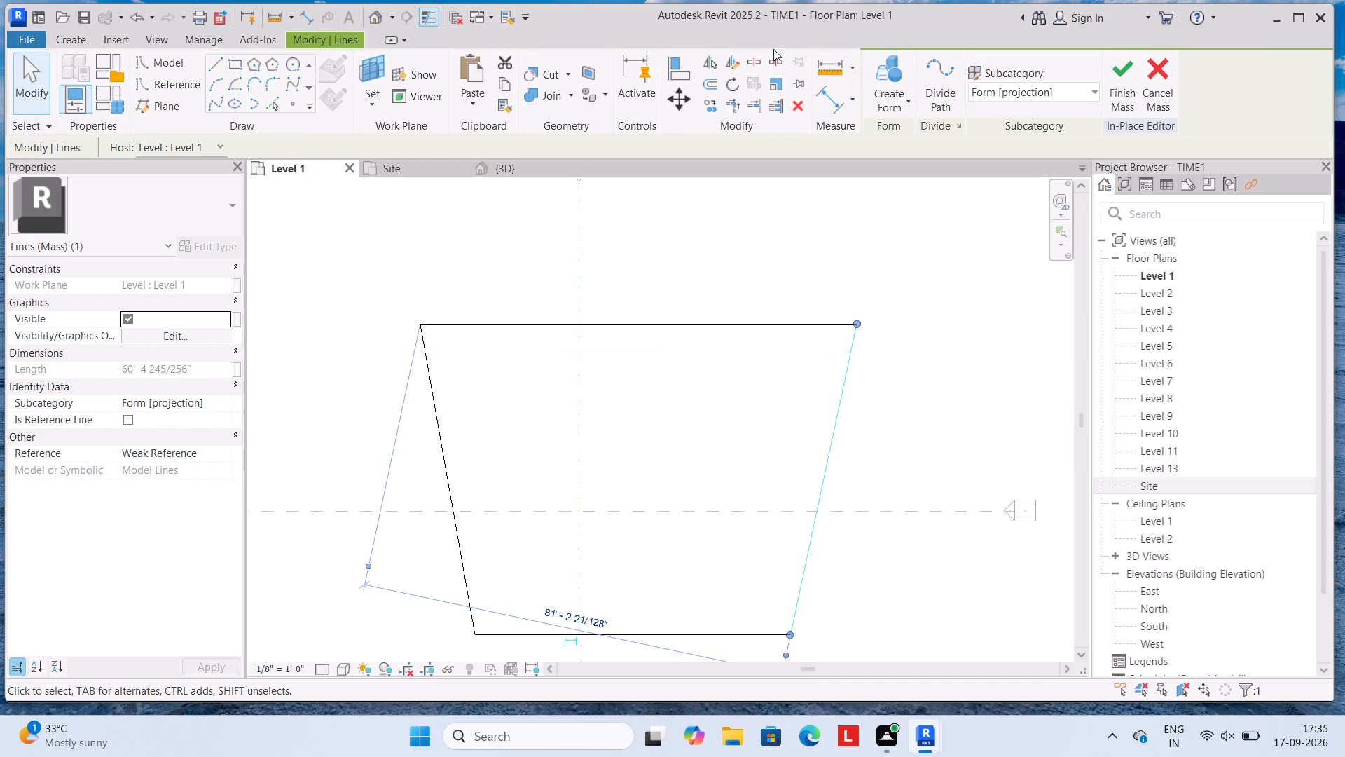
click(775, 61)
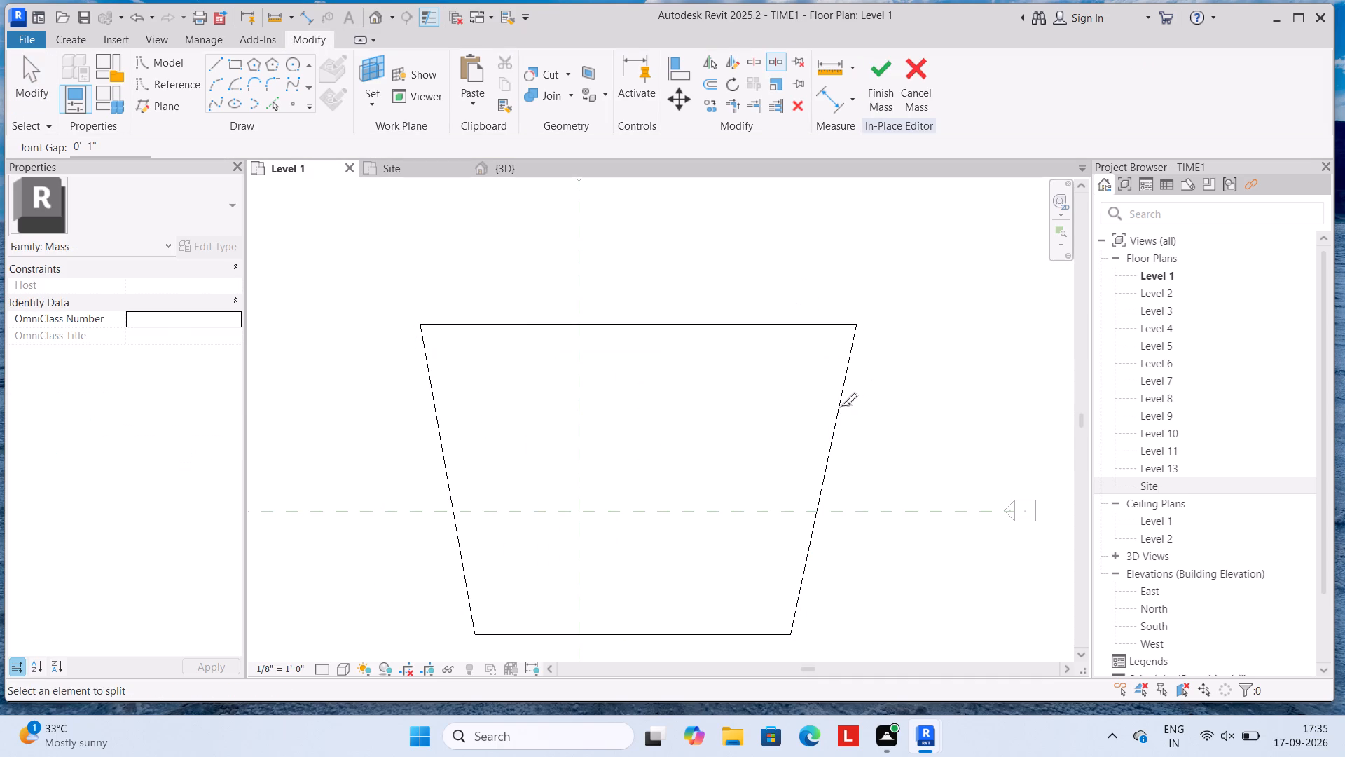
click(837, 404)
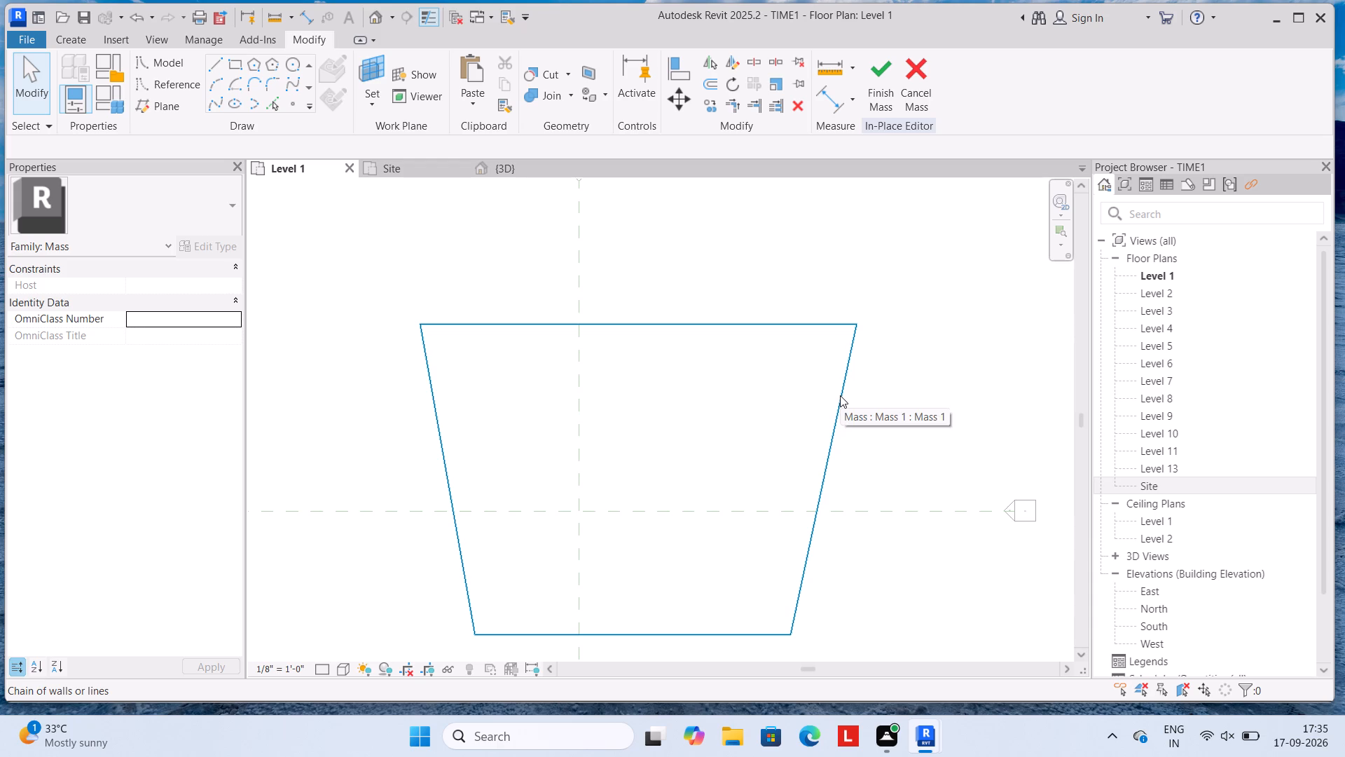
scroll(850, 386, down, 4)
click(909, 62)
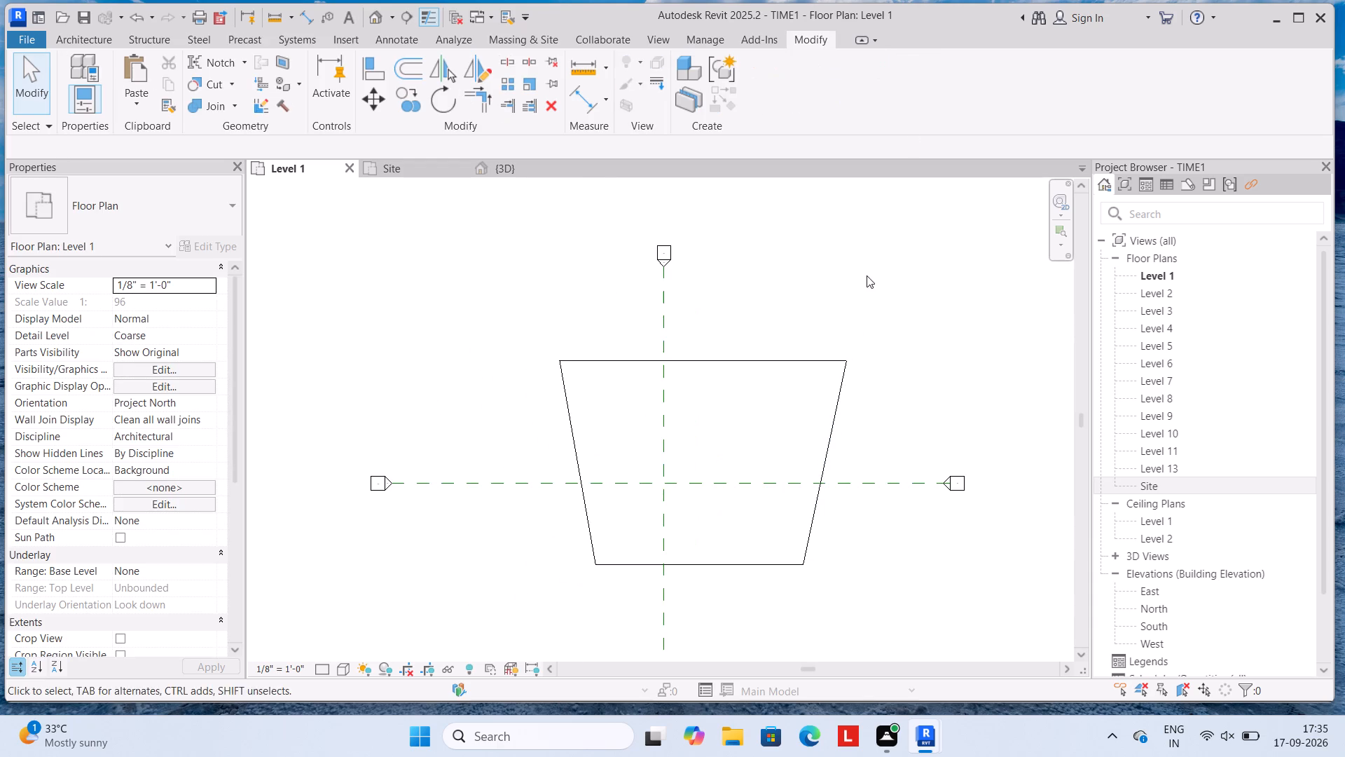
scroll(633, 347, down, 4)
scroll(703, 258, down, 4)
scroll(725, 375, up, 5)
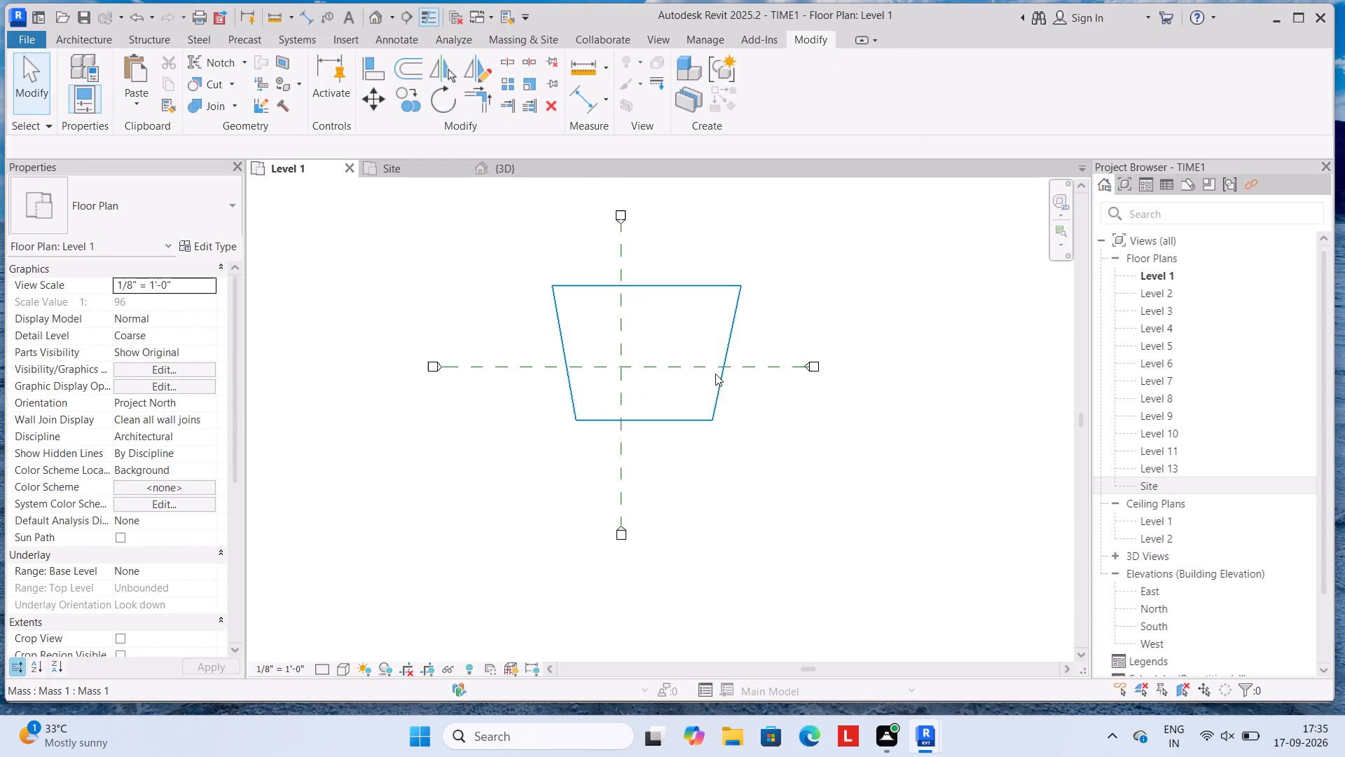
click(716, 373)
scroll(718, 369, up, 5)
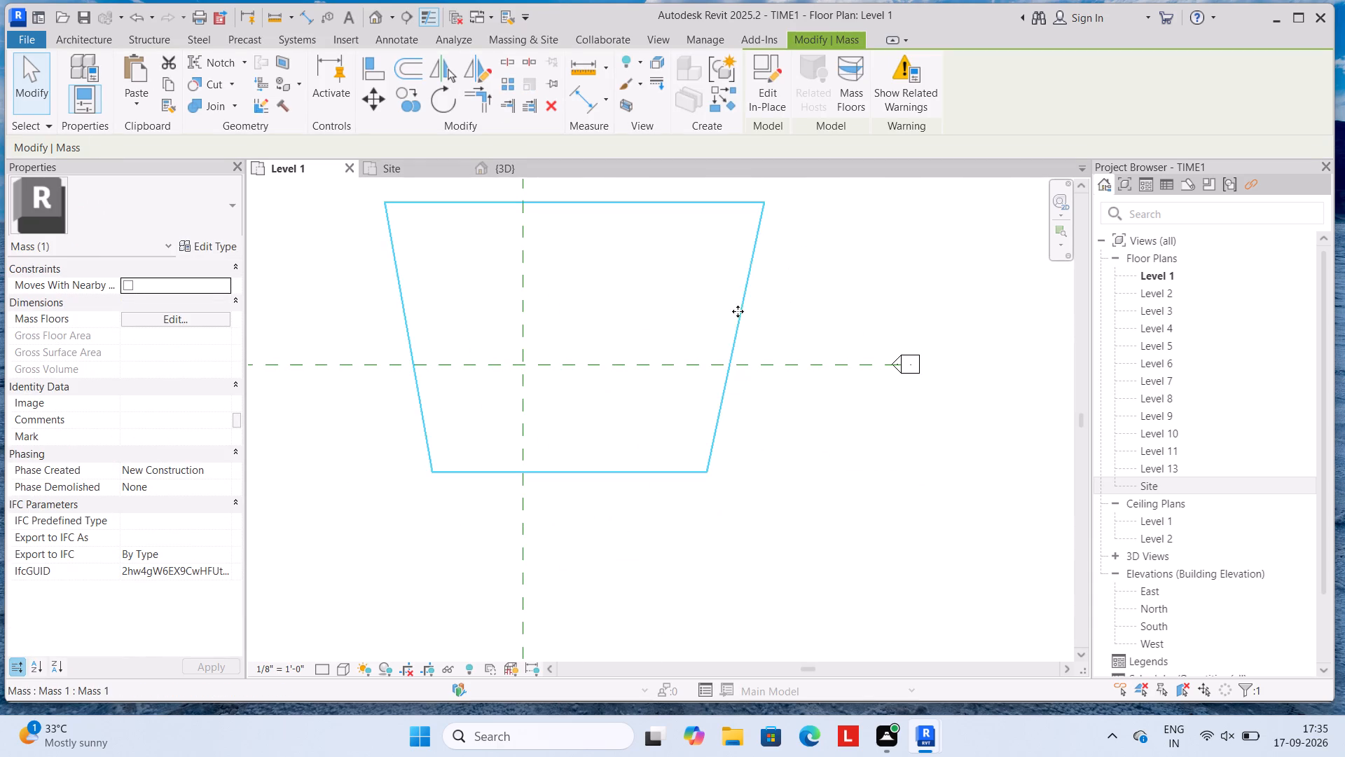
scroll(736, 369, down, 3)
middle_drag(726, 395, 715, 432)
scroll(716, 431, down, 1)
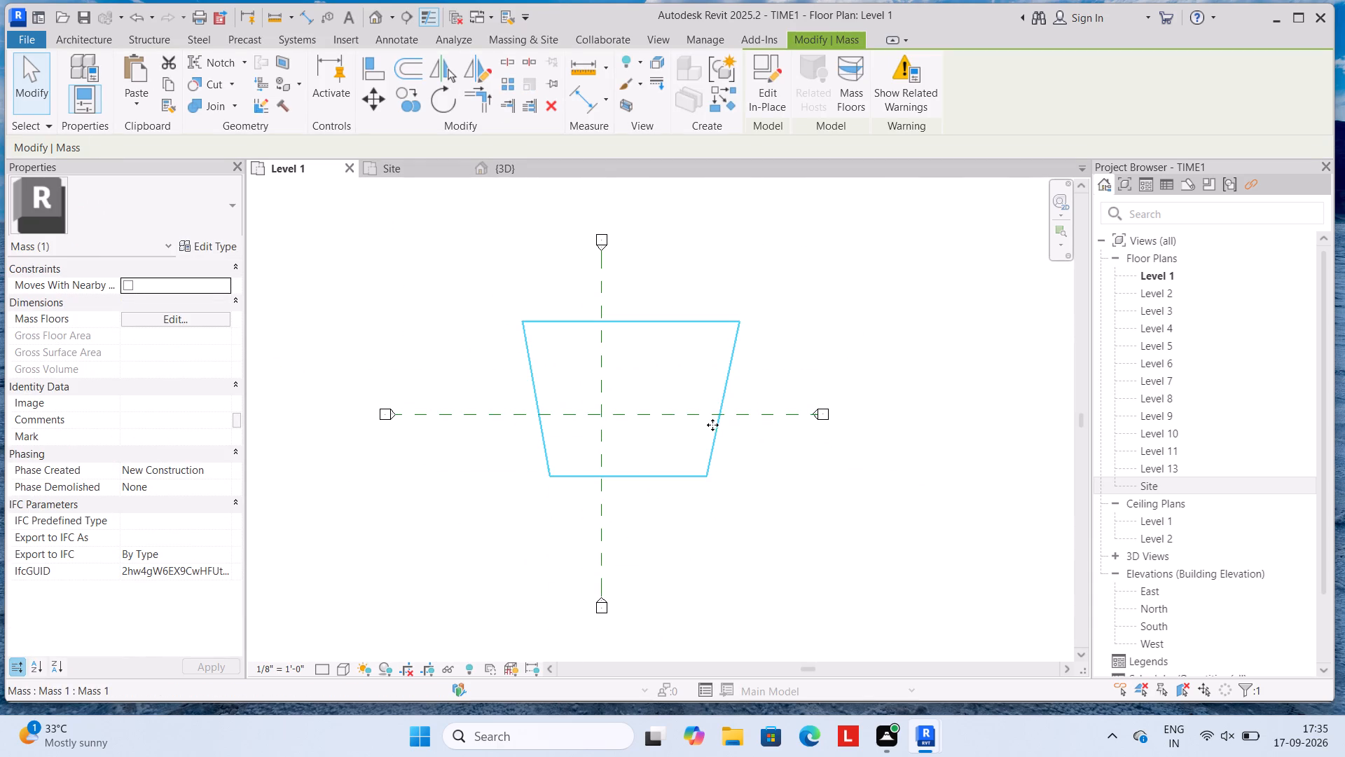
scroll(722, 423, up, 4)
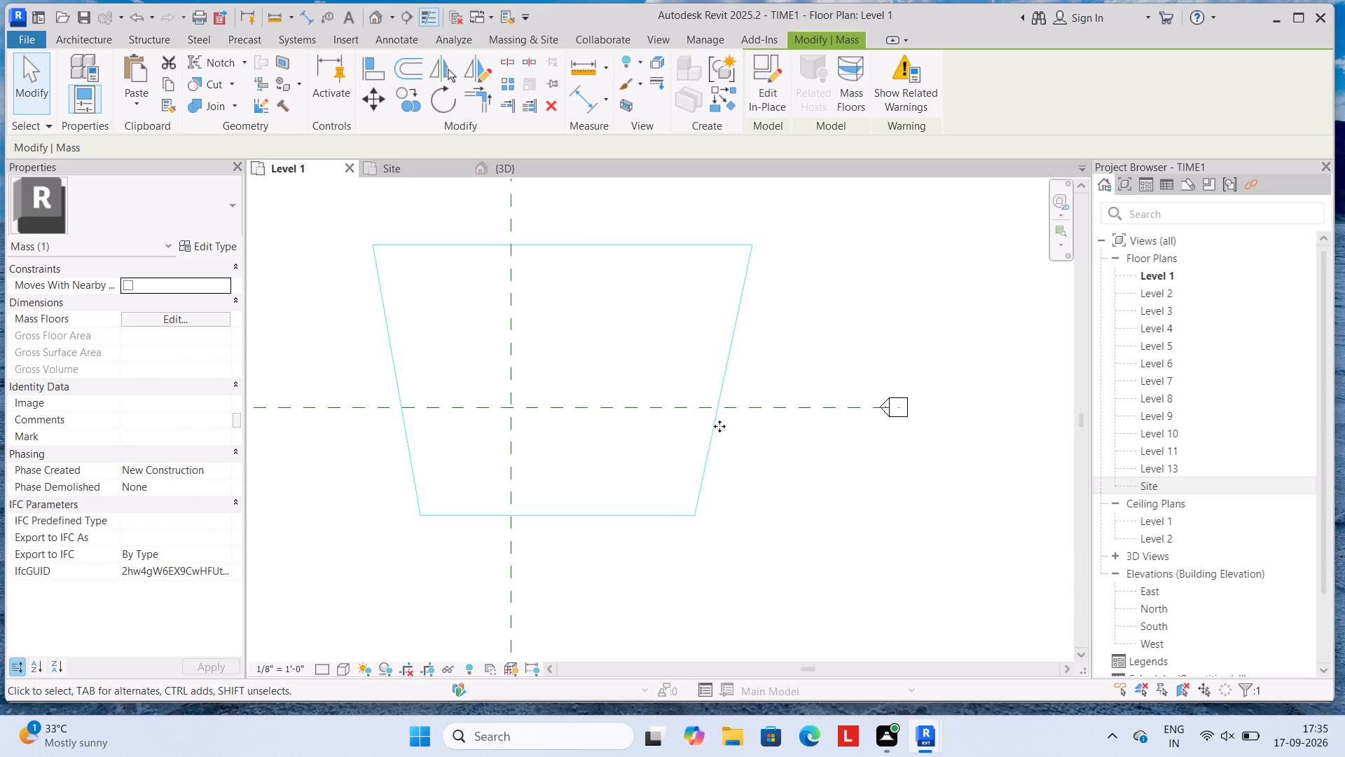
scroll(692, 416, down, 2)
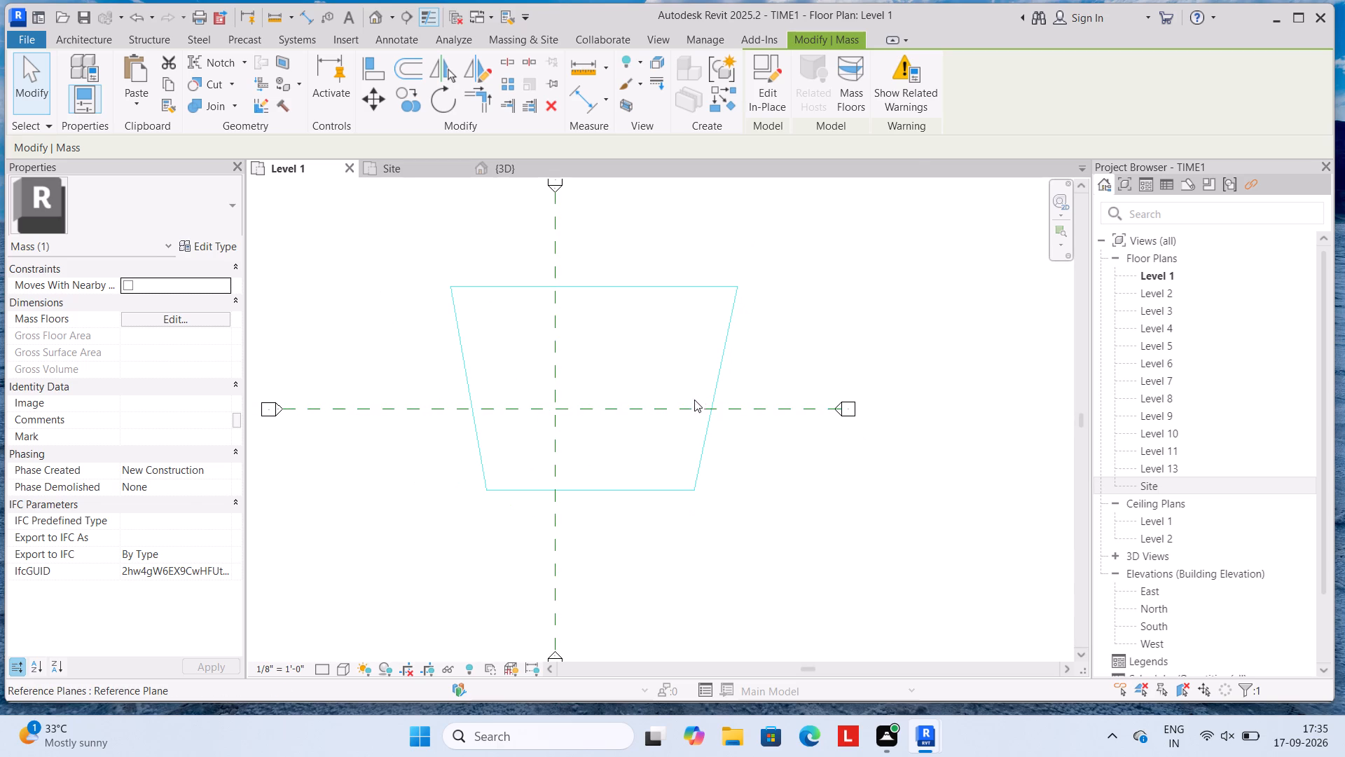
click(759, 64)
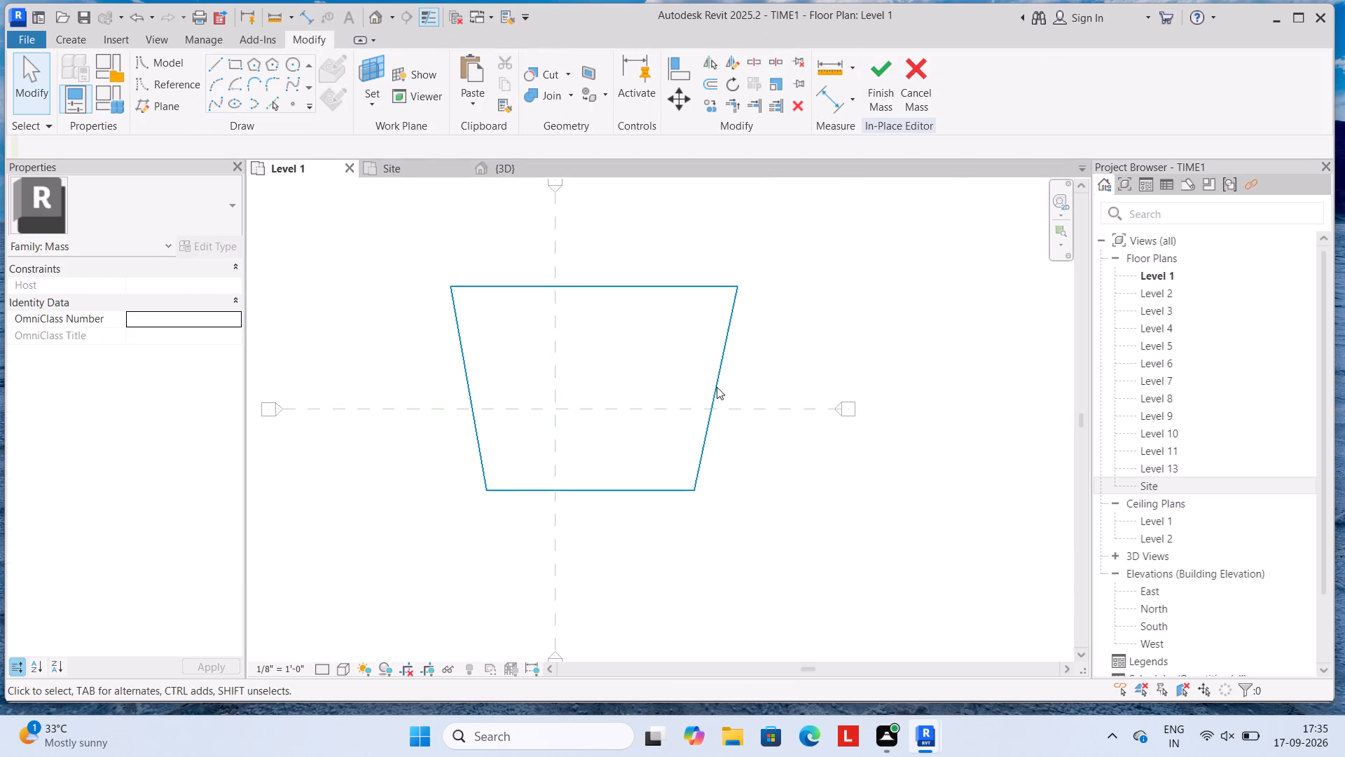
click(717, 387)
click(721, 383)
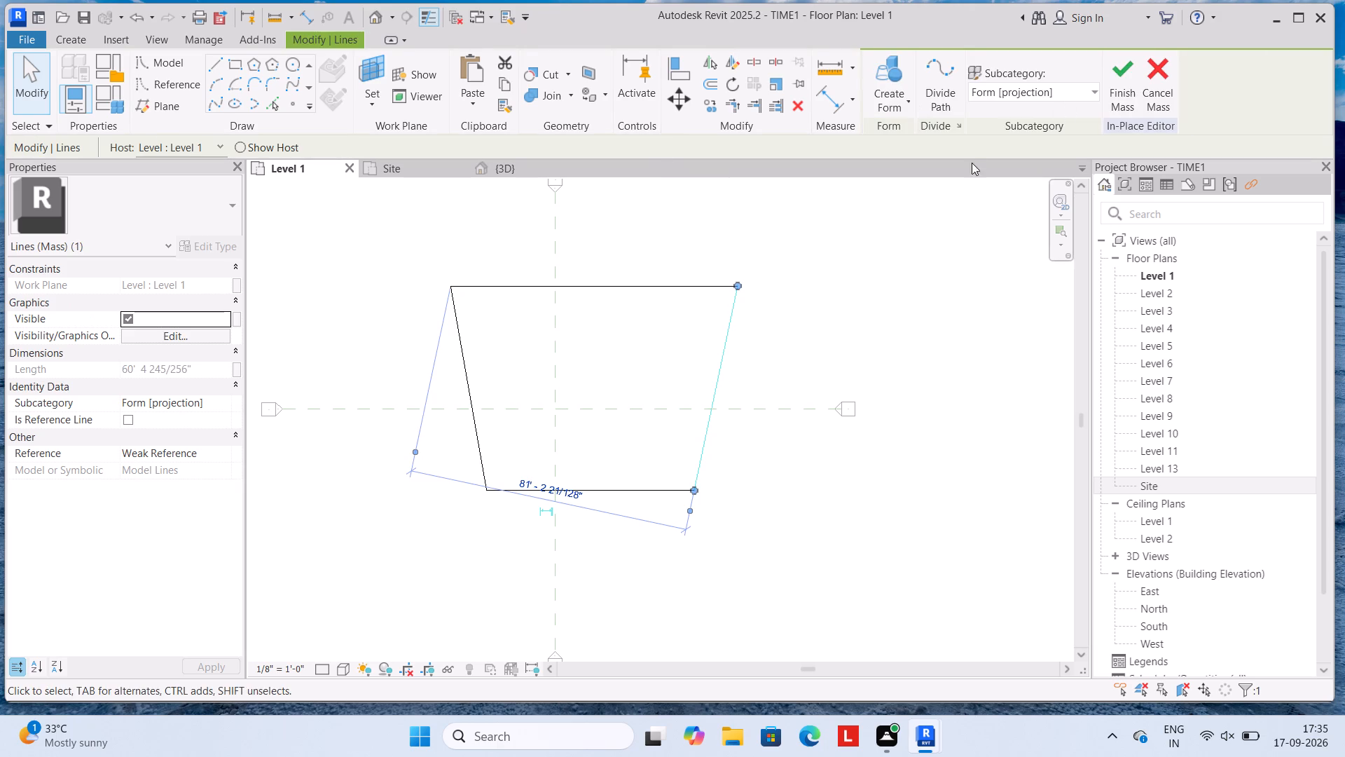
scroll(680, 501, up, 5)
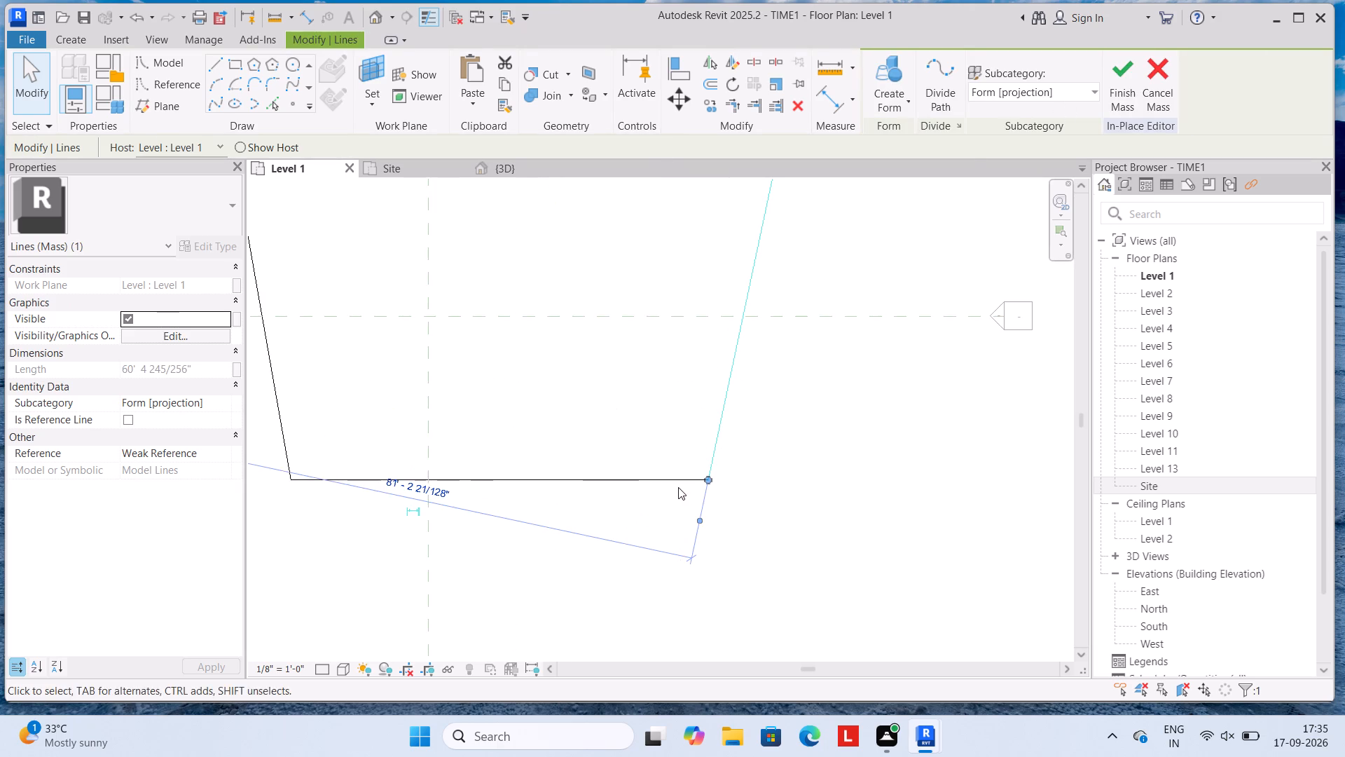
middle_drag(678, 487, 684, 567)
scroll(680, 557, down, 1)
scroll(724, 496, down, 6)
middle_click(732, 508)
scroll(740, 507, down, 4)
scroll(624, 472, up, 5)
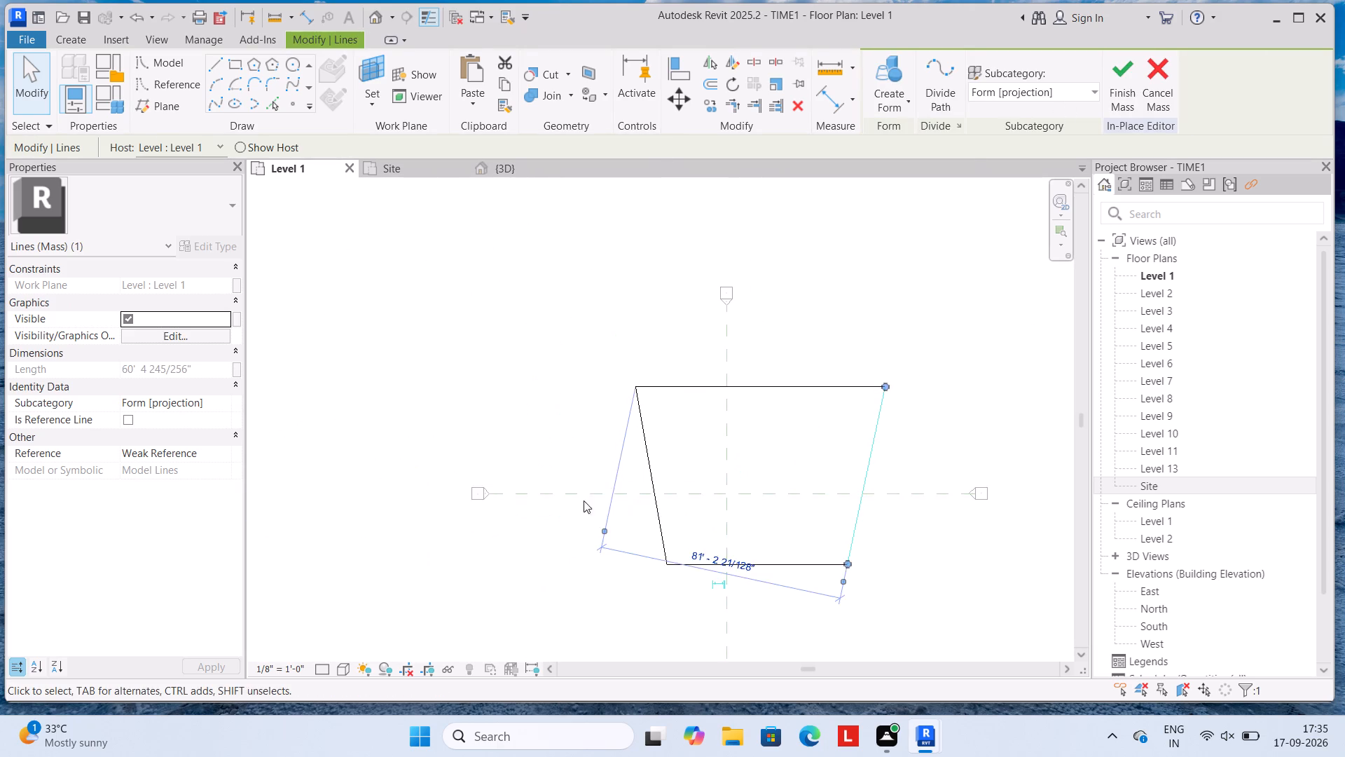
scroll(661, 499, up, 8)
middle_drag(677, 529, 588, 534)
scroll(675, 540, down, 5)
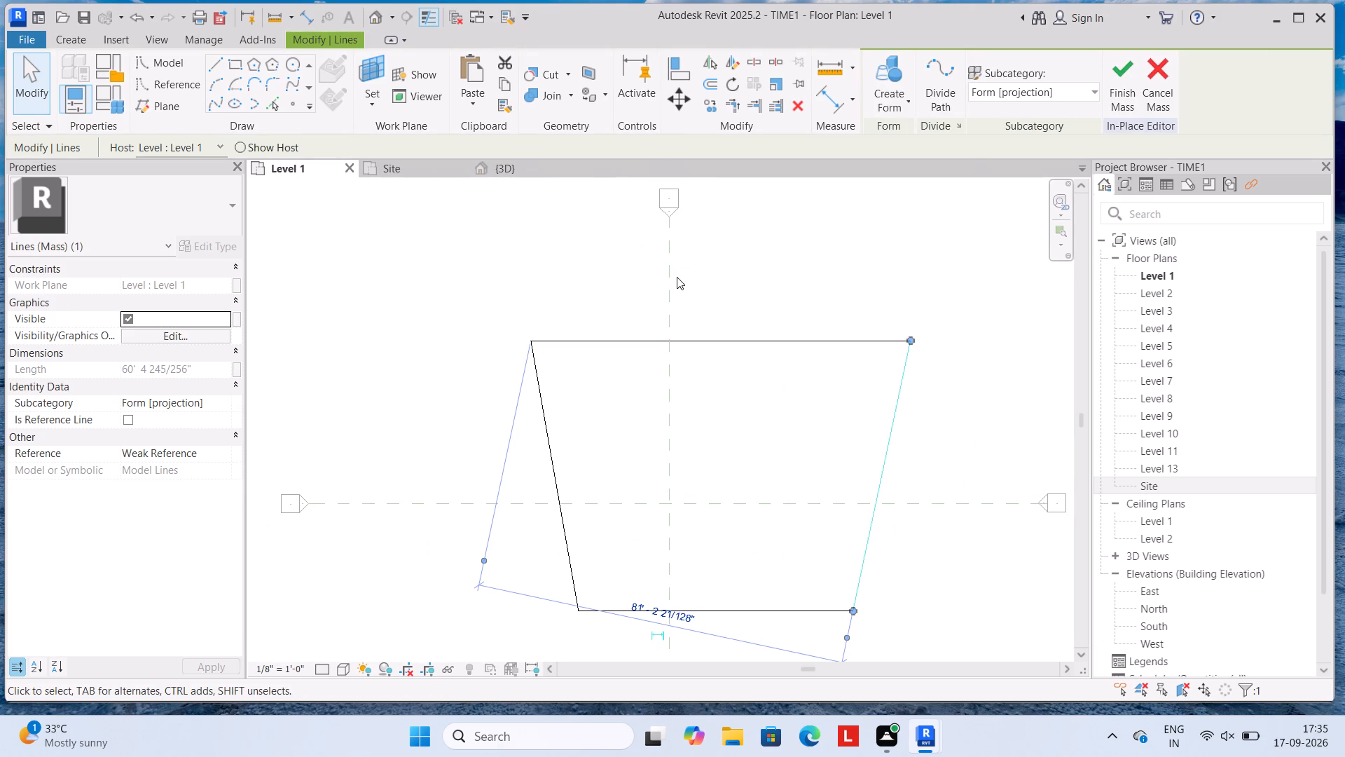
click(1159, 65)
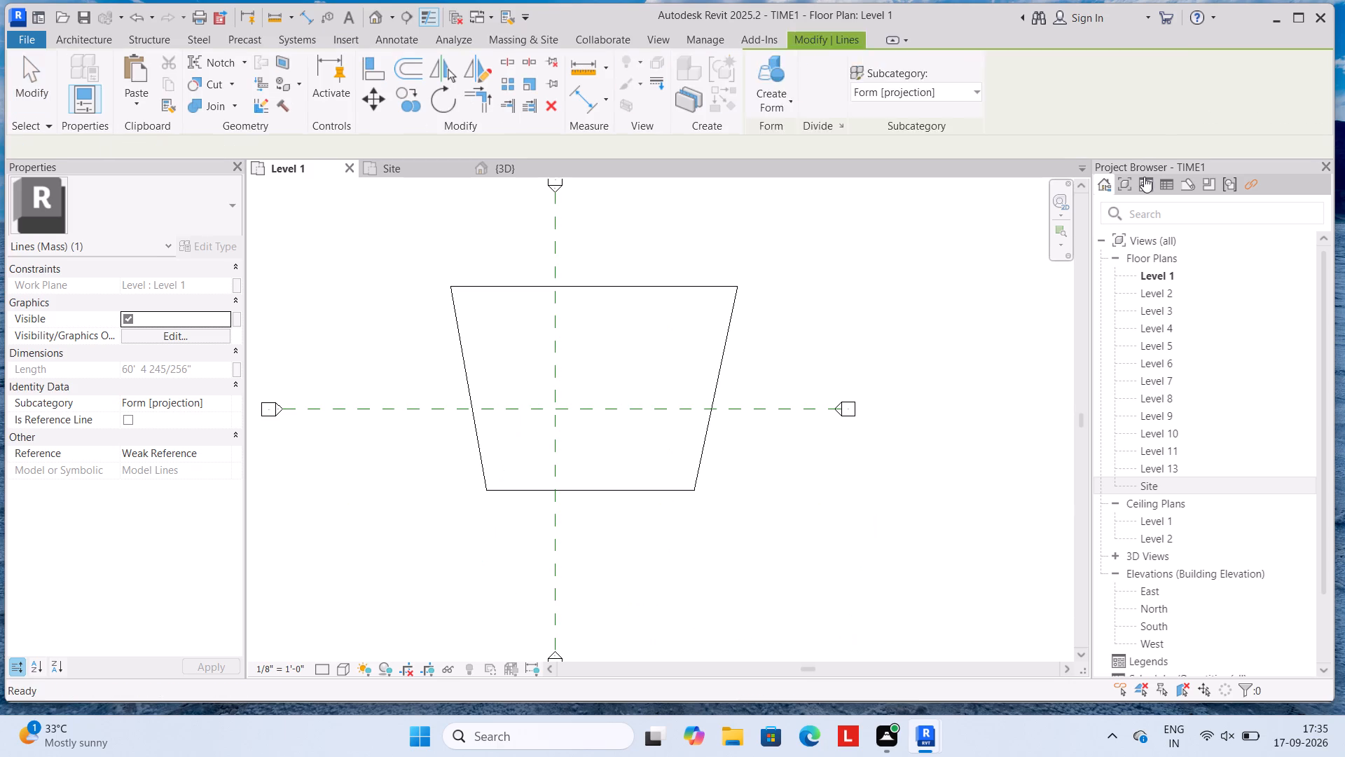
Select Mass 1 in the Level 1 plan and open the Site floor plan.
scroll(689, 280, down, 4)
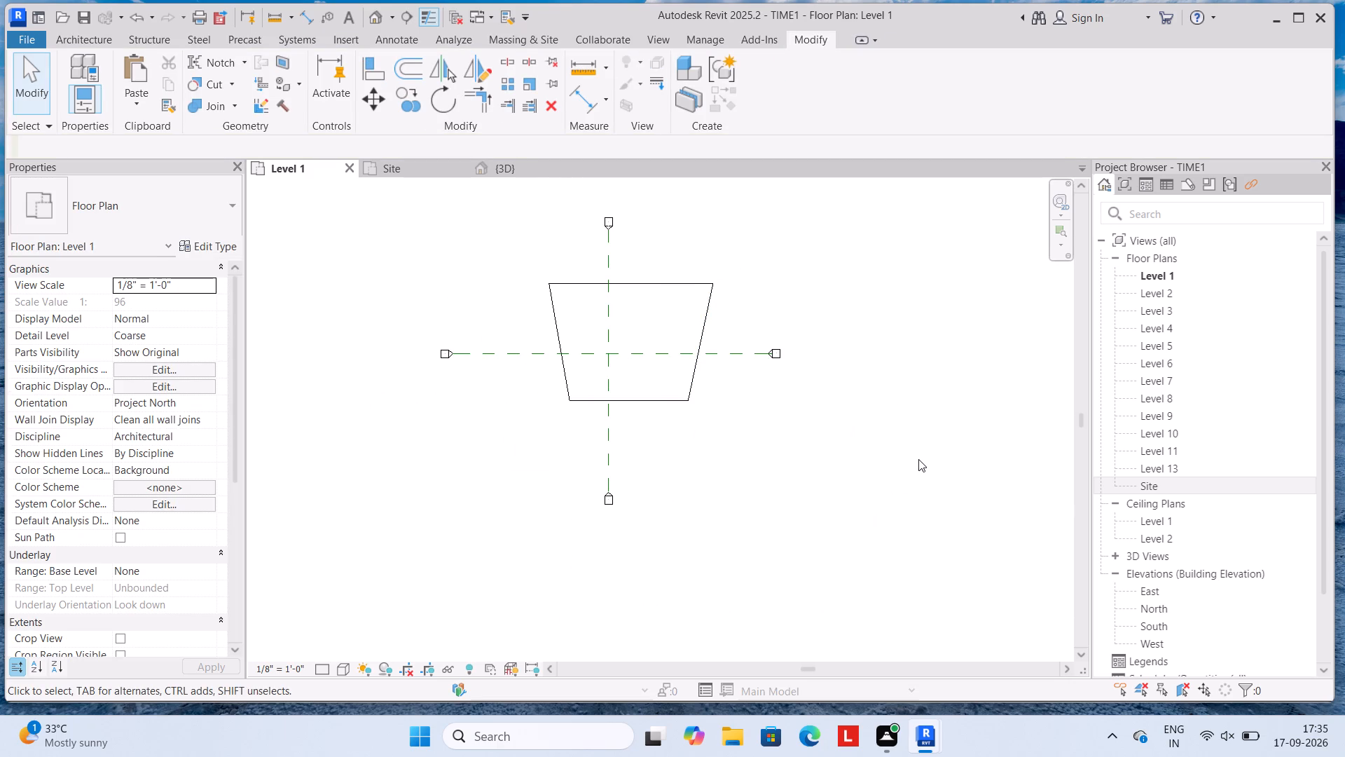
scroll(837, 418, up, 2)
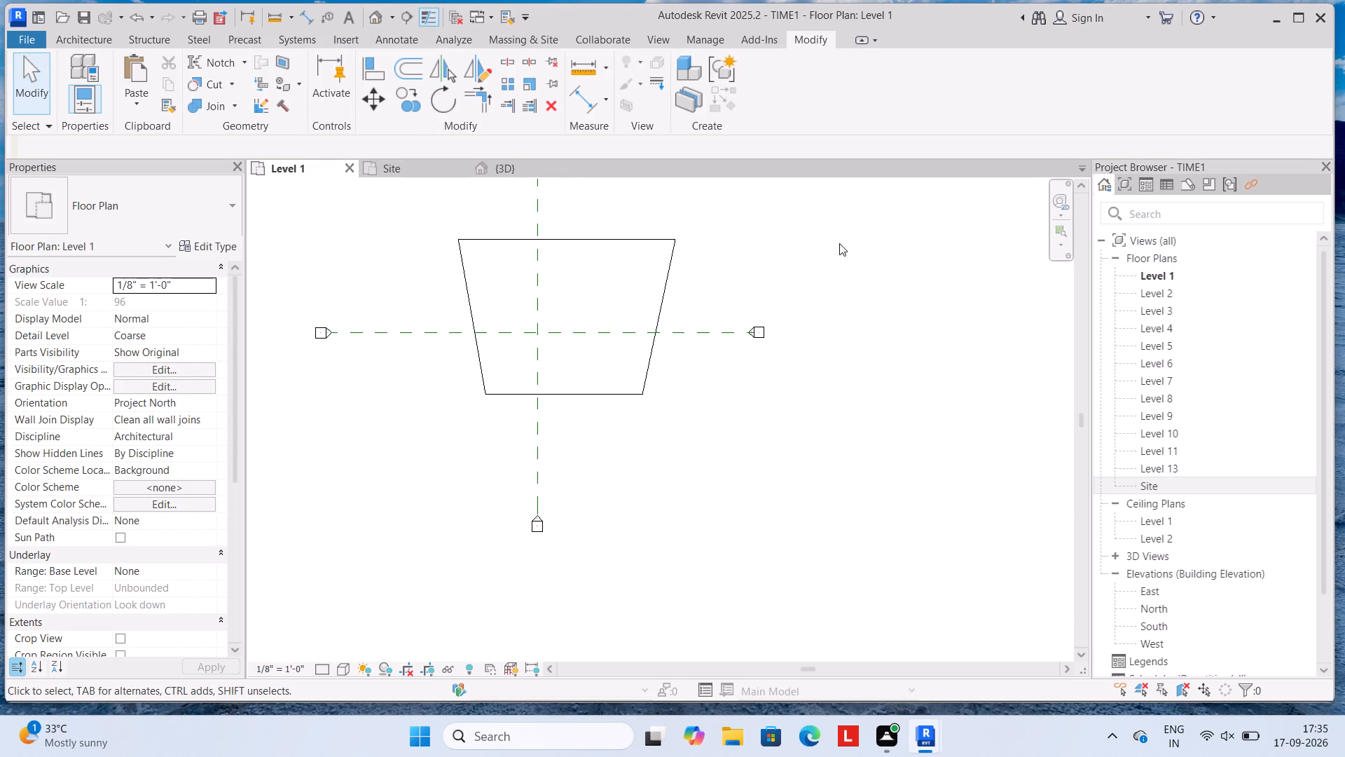
click(650, 358)
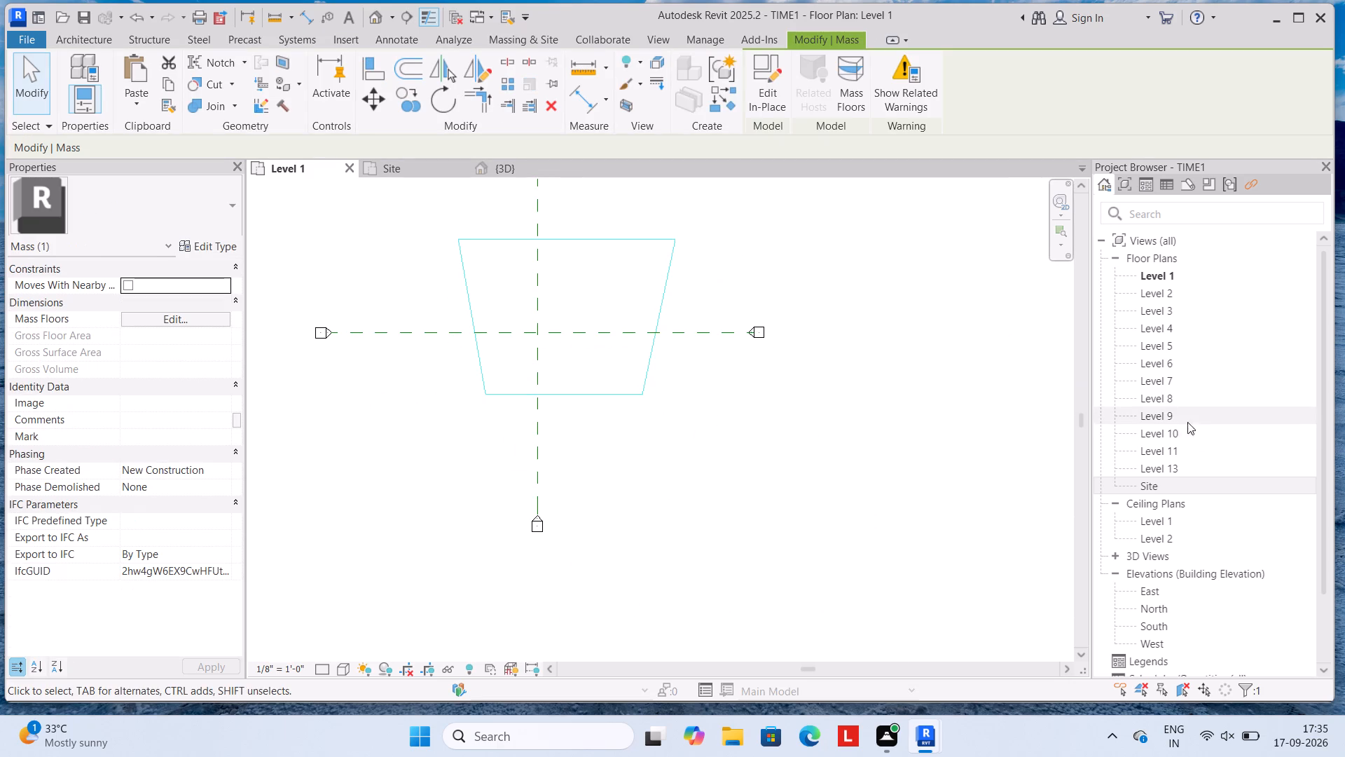
double_click(1165, 486)
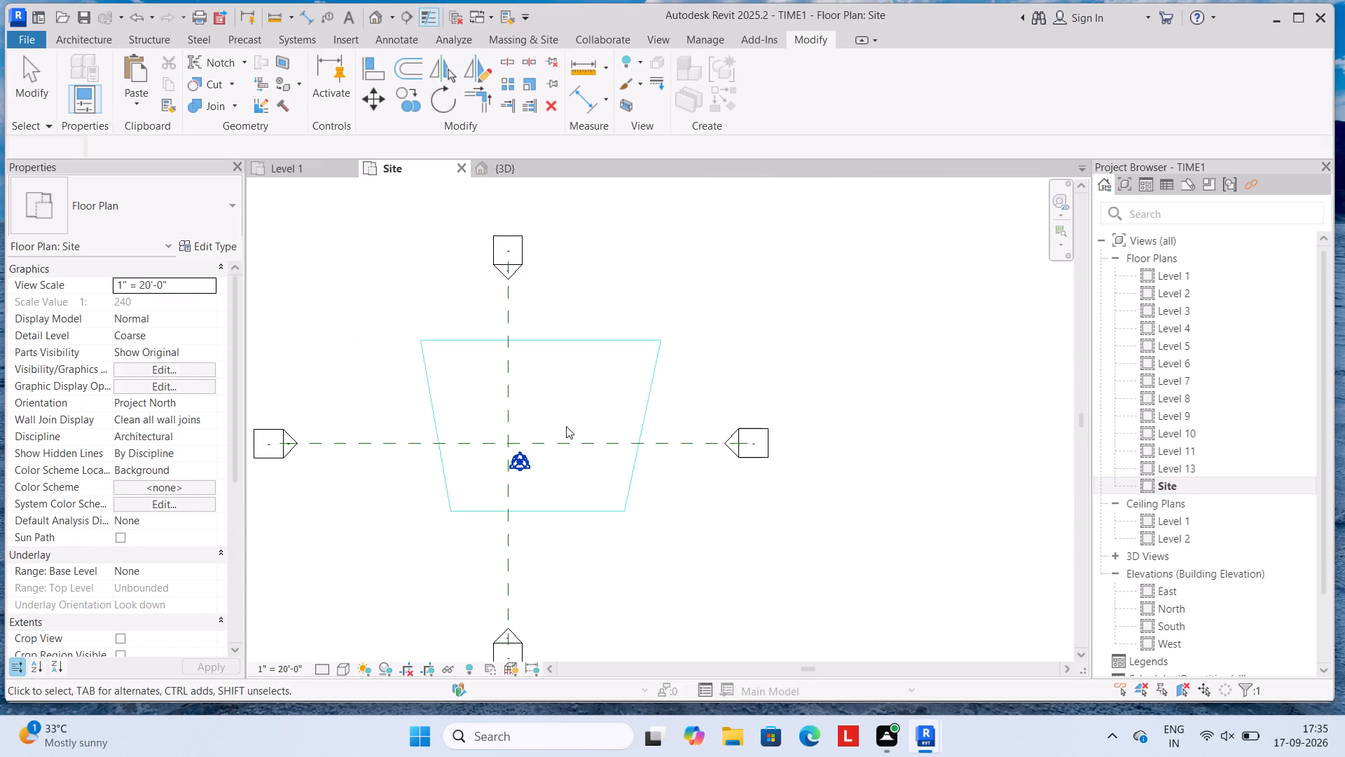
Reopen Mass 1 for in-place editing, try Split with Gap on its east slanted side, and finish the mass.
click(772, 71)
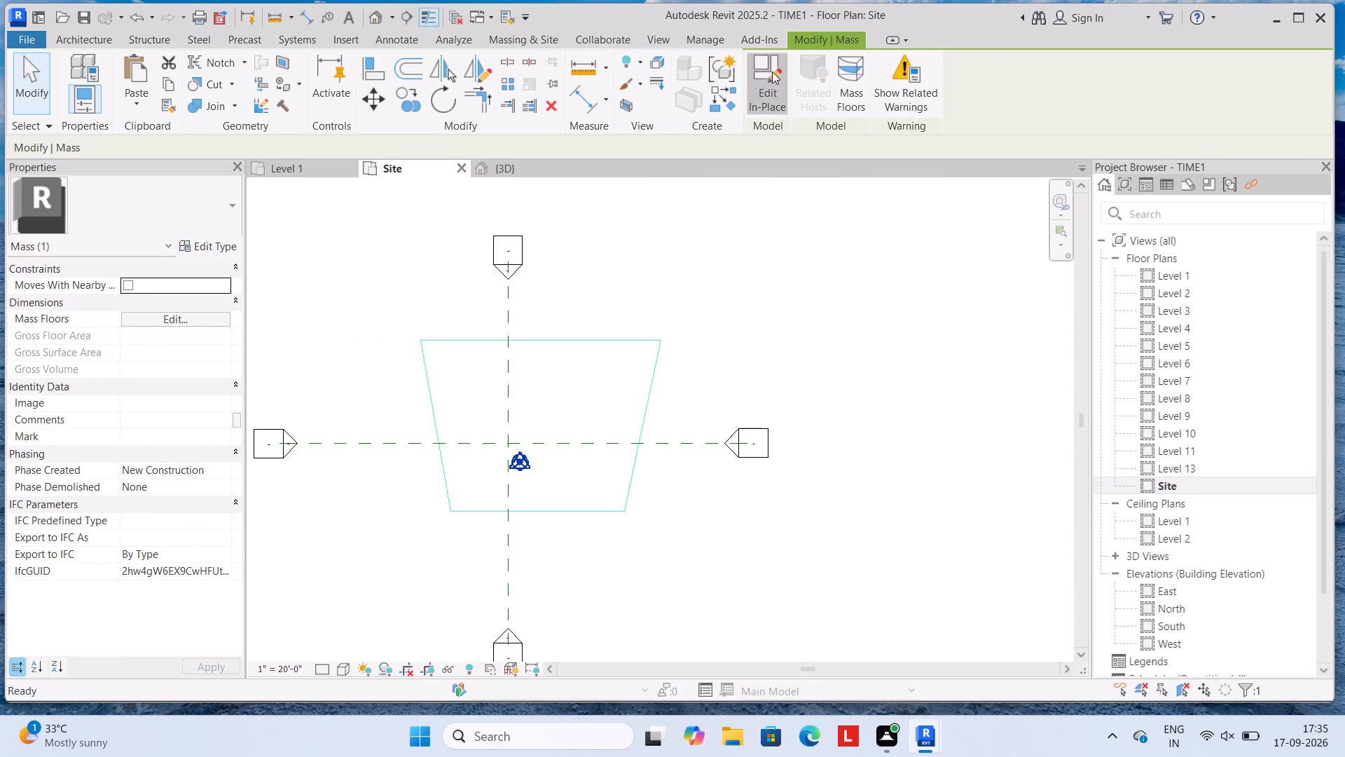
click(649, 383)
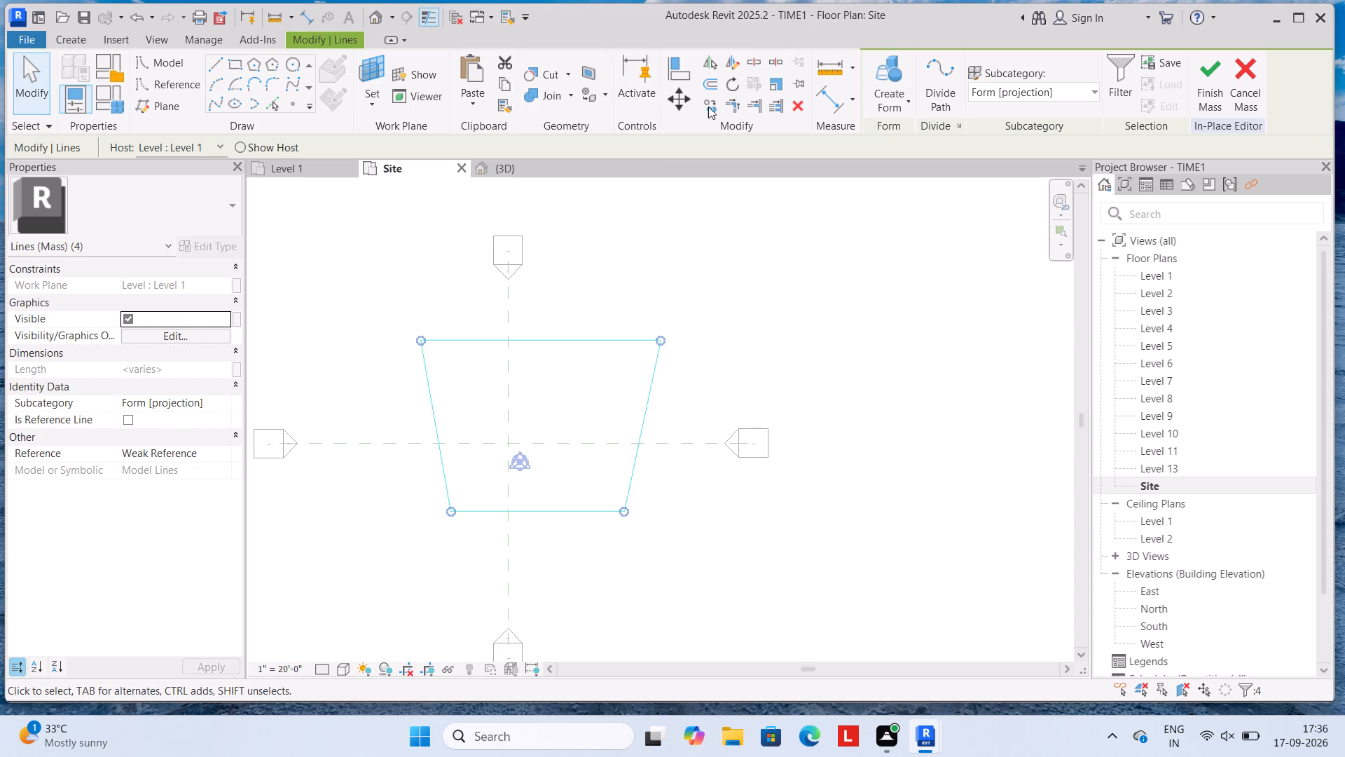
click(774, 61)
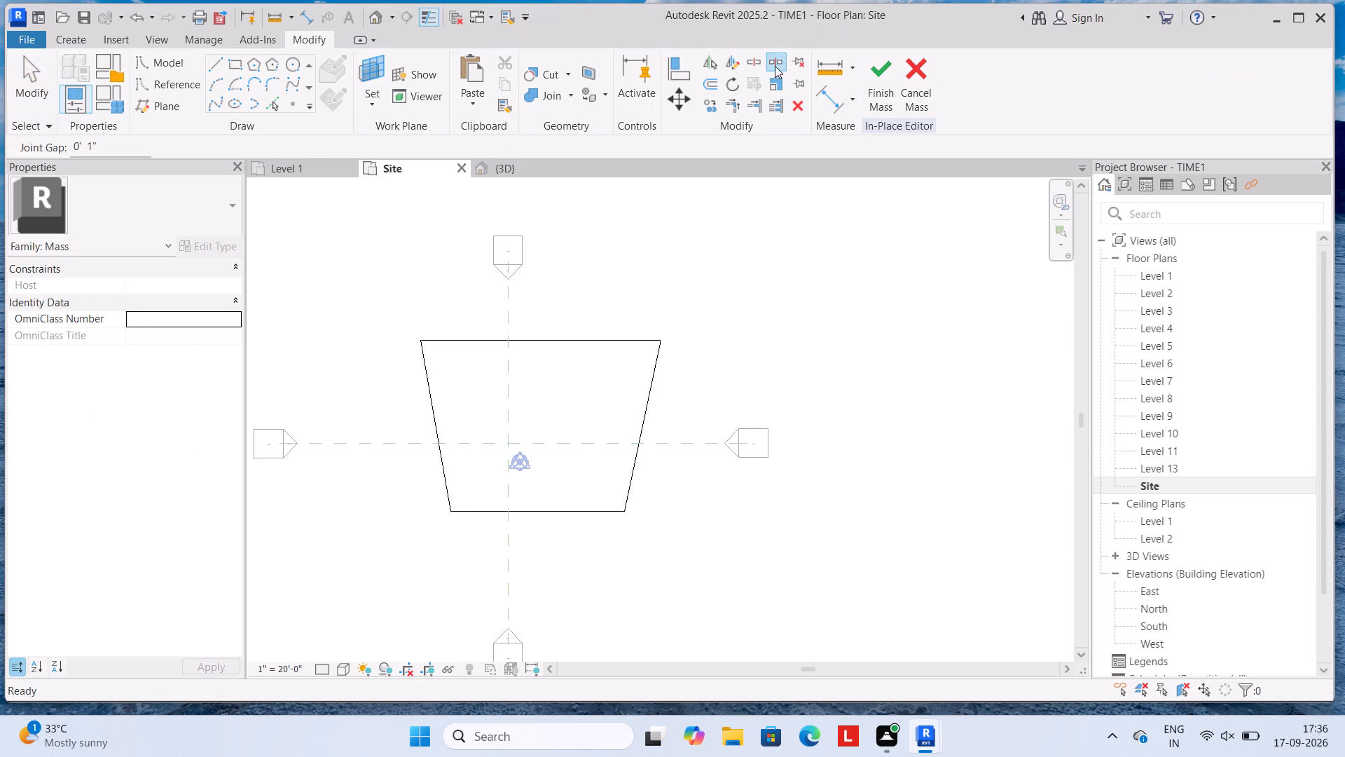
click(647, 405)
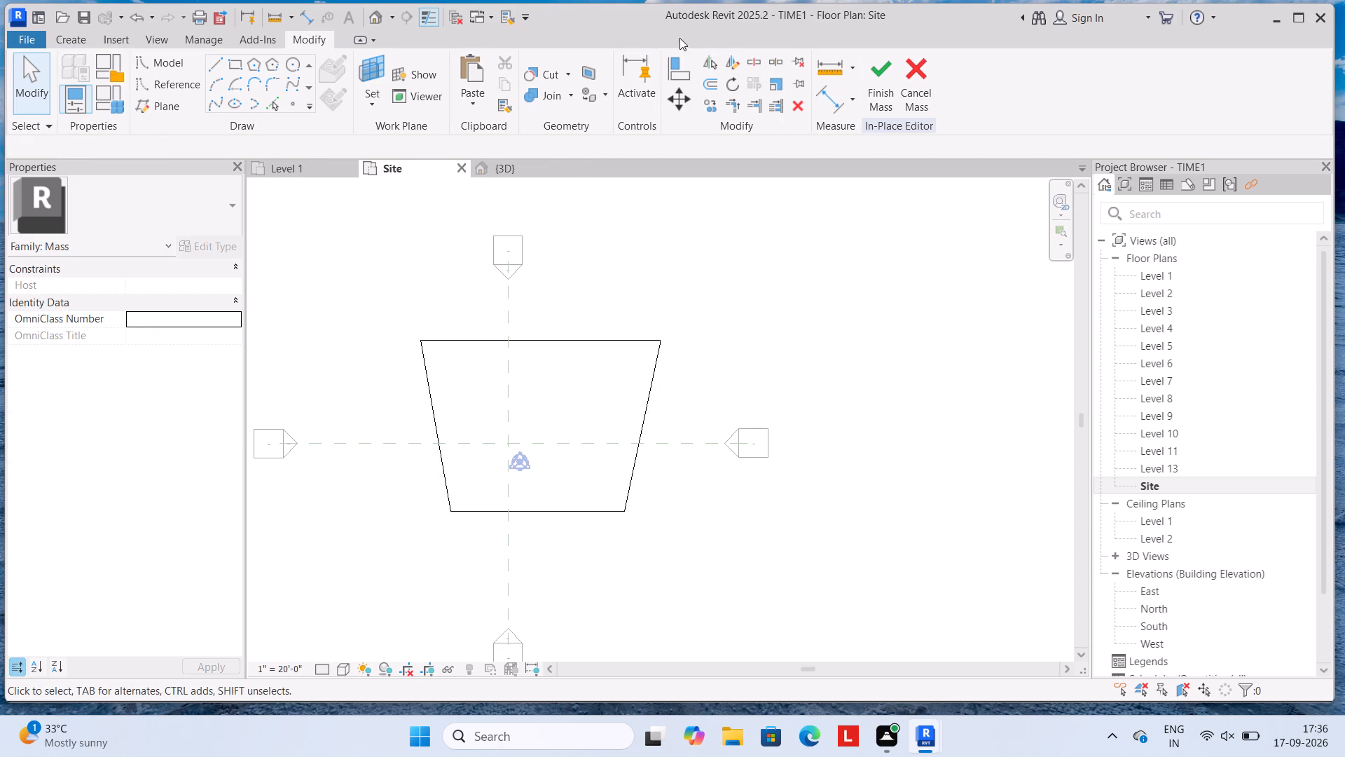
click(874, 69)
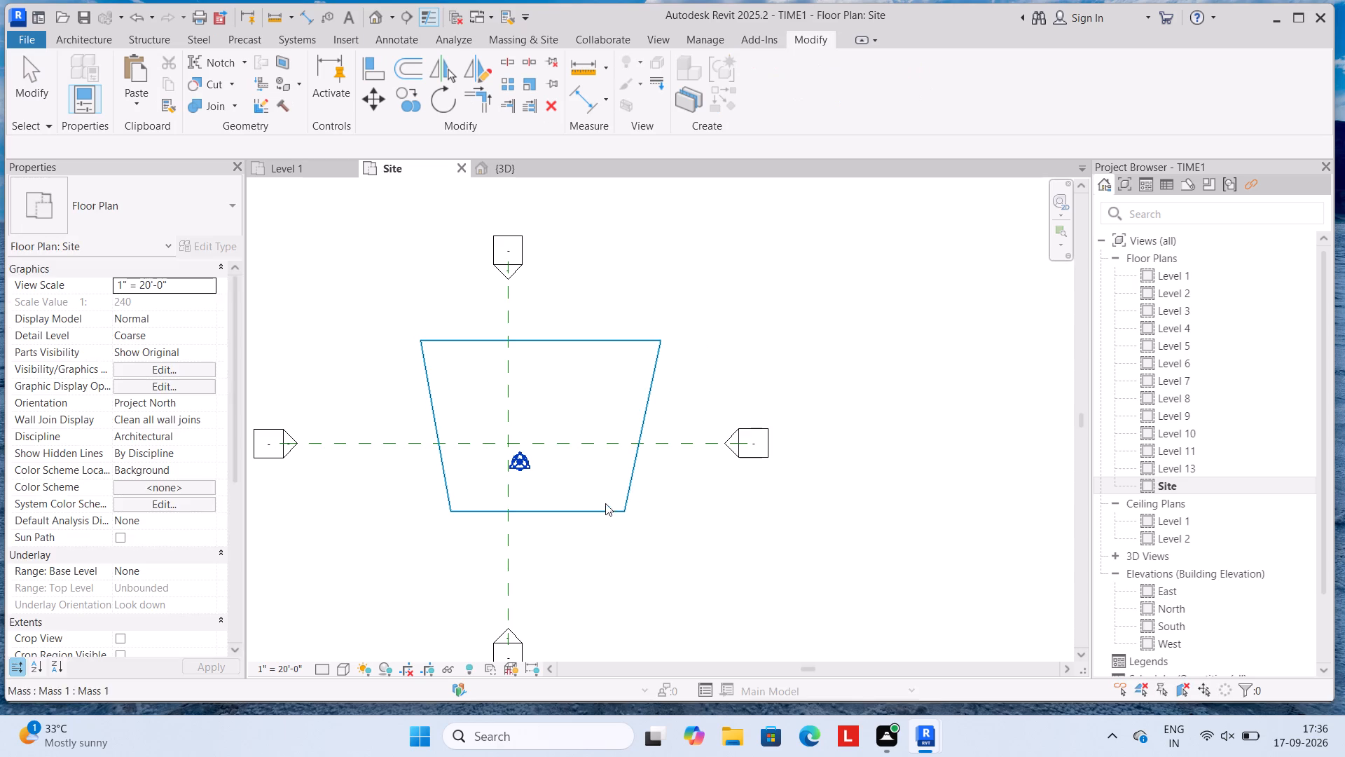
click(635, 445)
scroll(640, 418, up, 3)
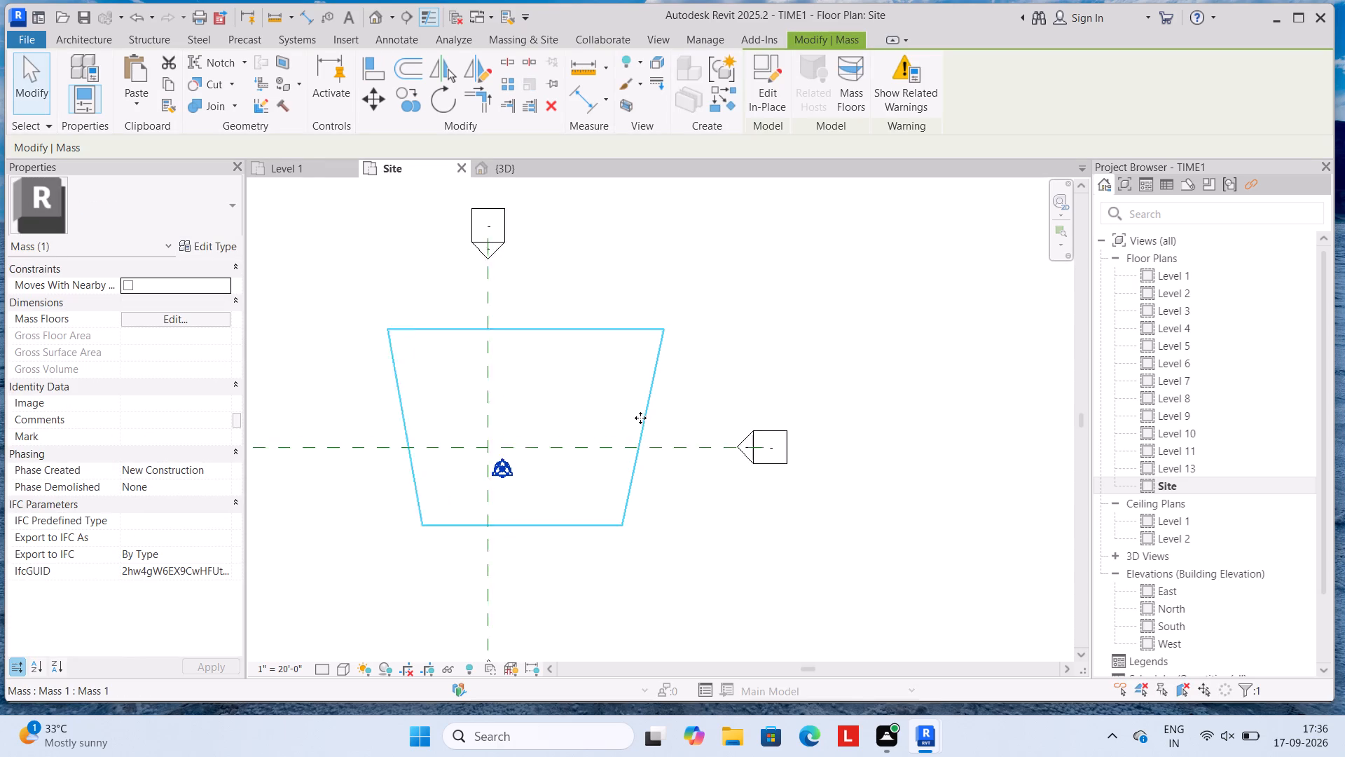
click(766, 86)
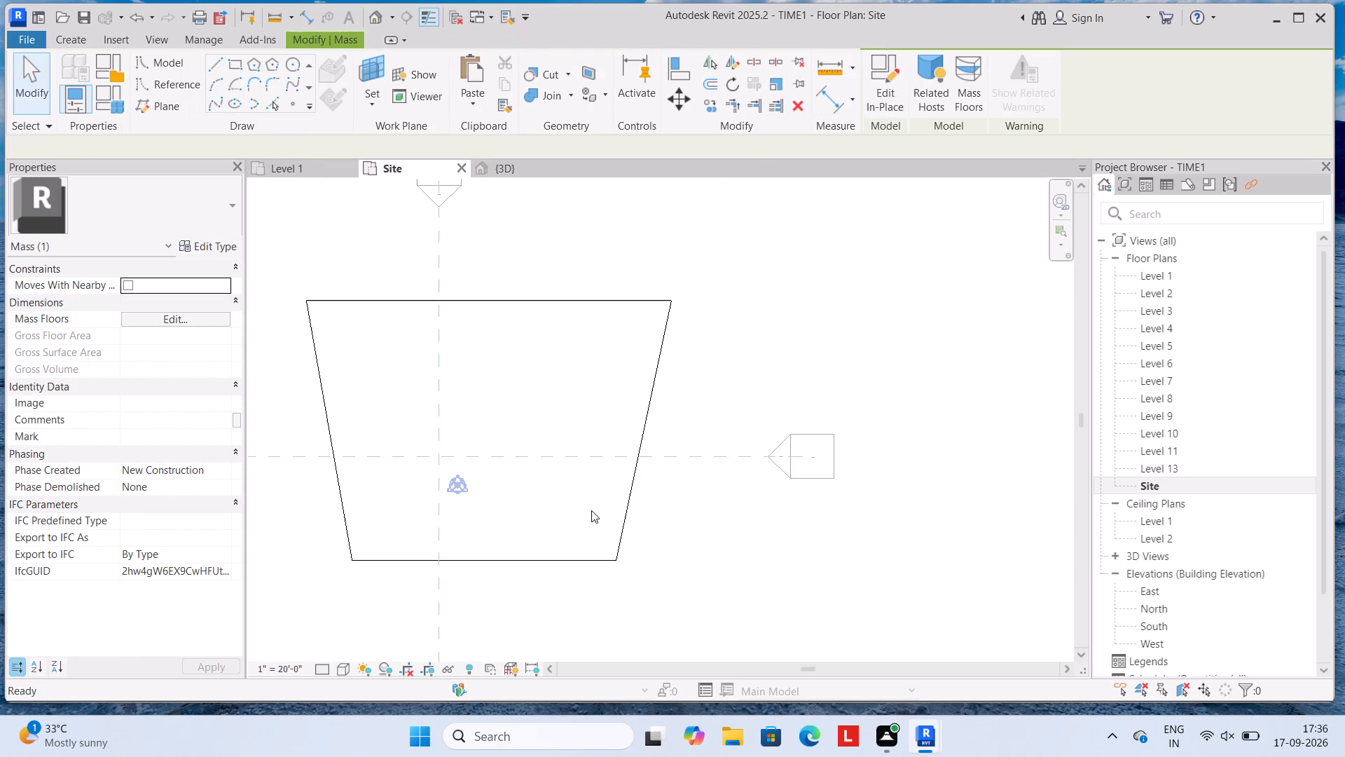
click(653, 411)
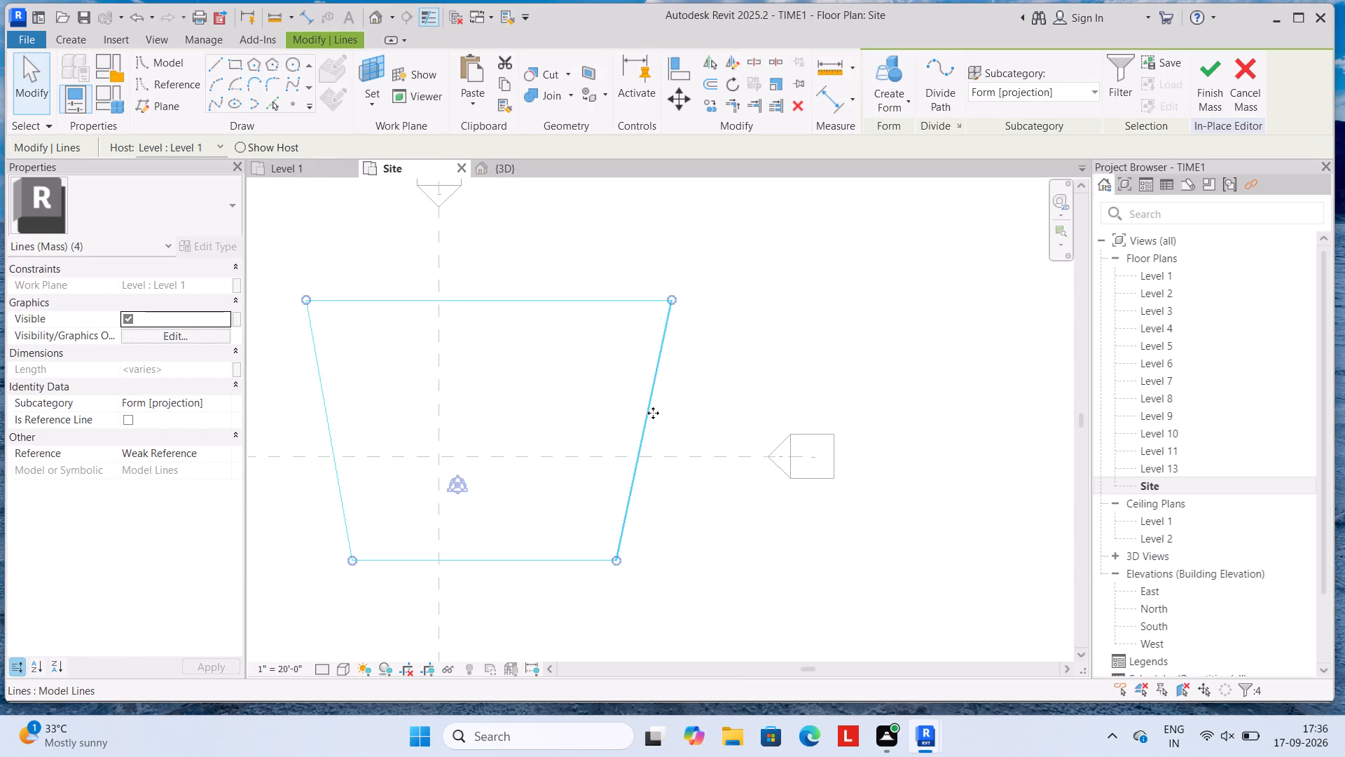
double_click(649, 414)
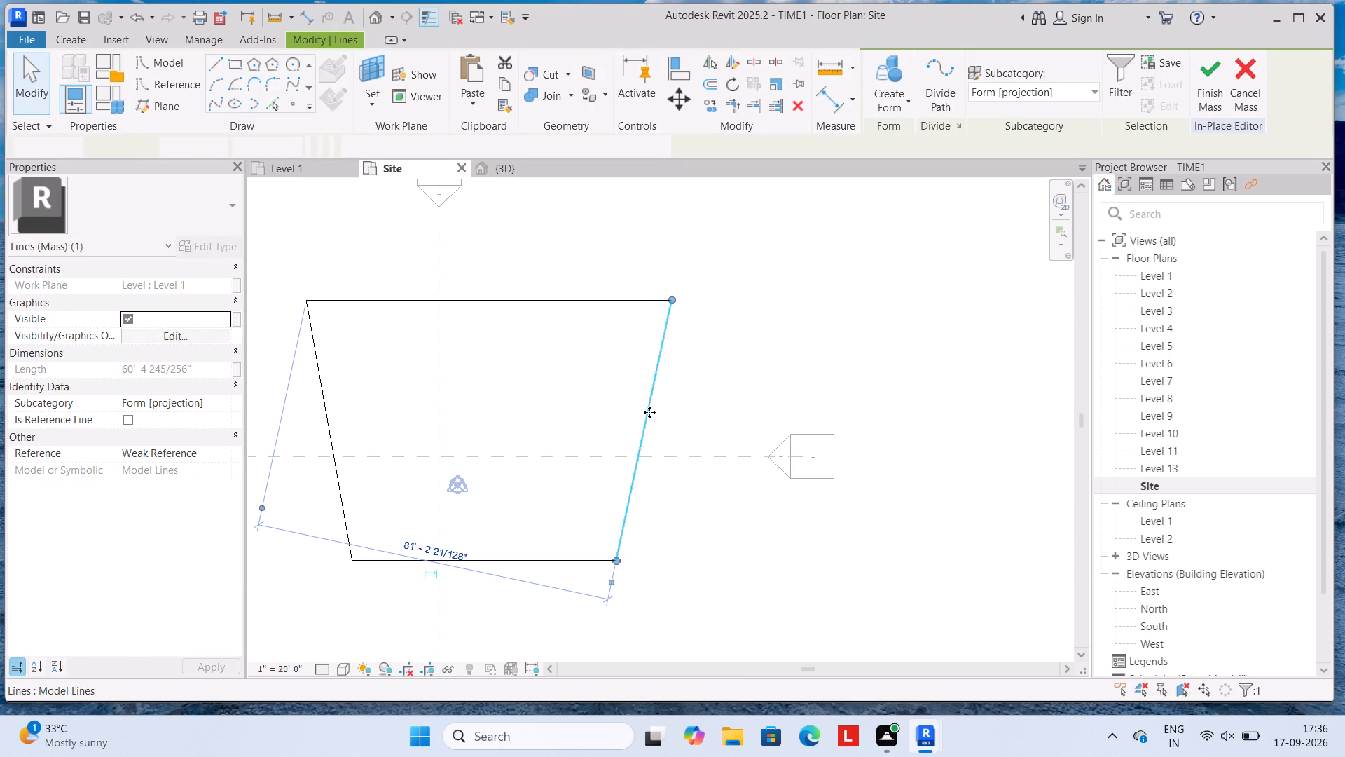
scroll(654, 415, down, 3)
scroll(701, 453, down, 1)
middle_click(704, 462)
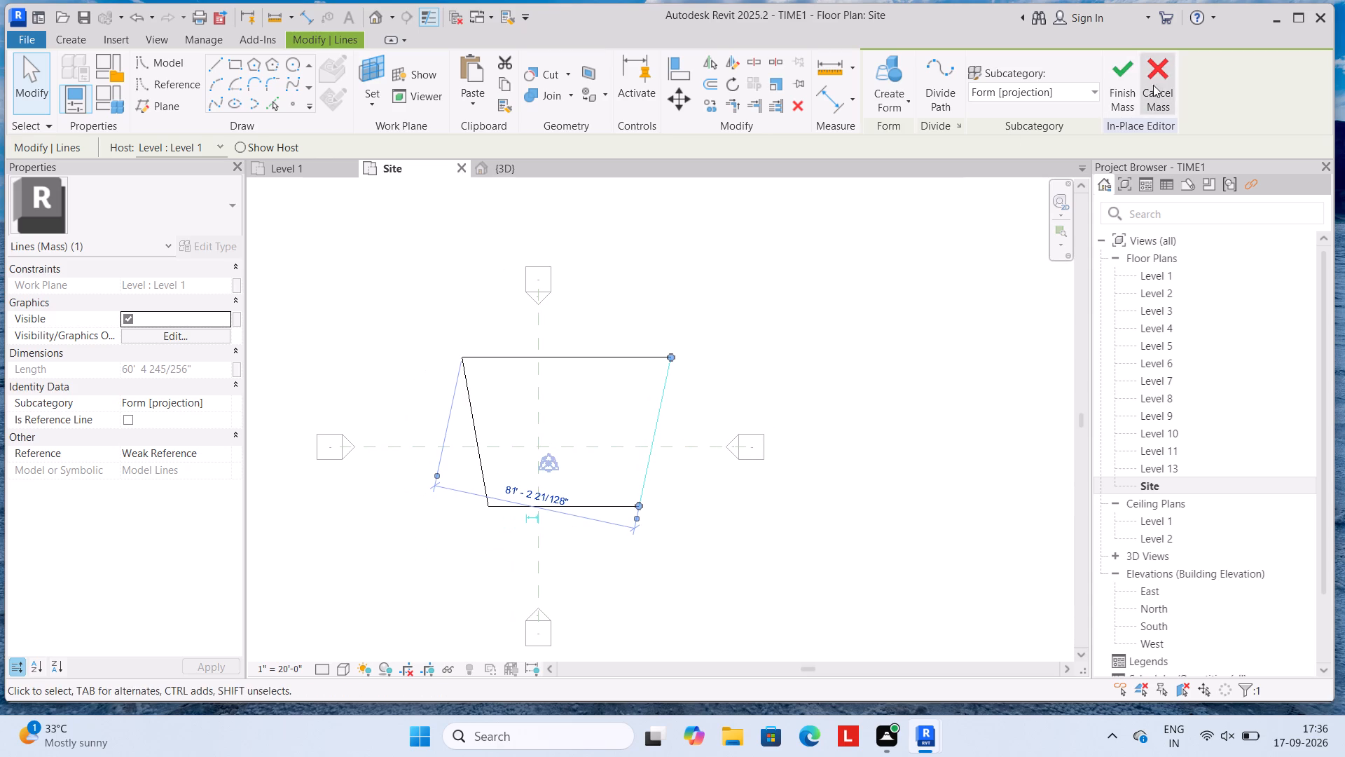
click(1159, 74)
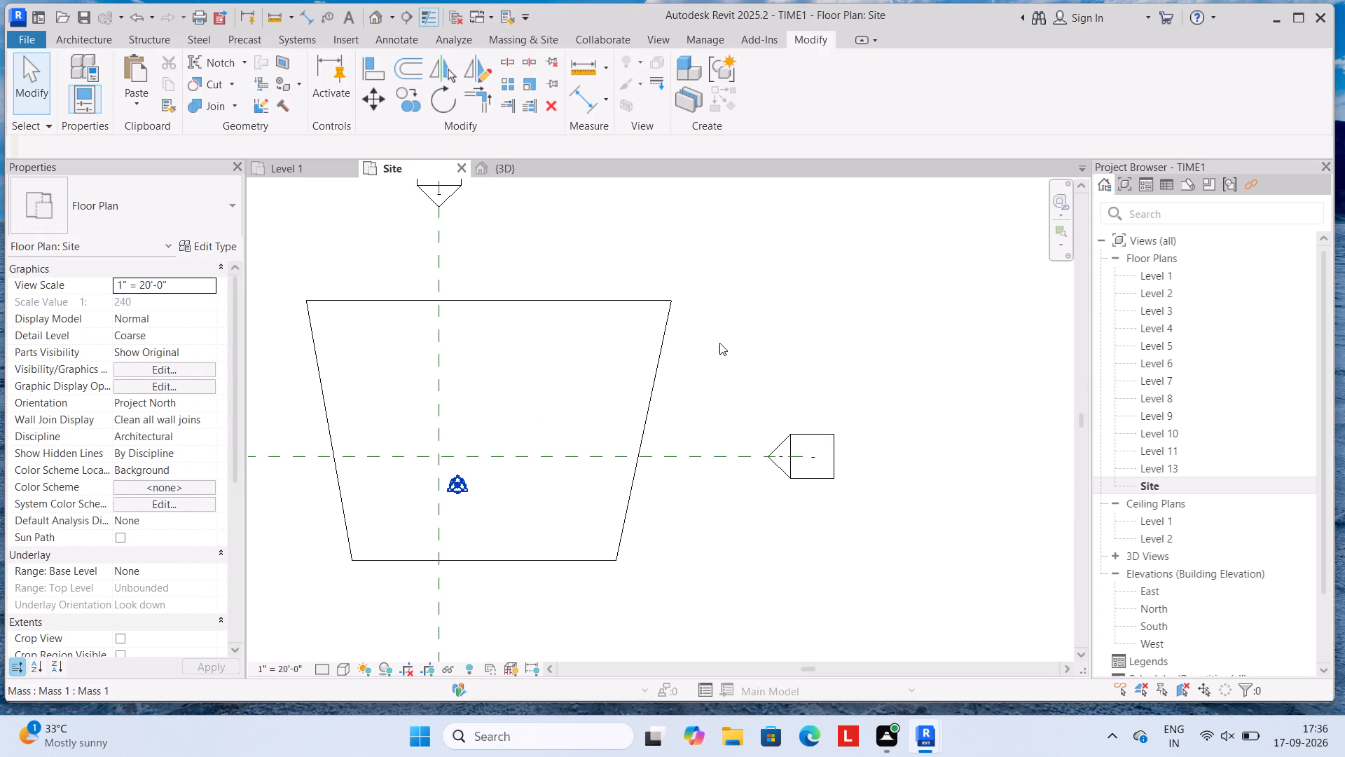
Undo the recent Mass 1 edits back to the in-place outline without its east slanted side.
key(ctrl+z)
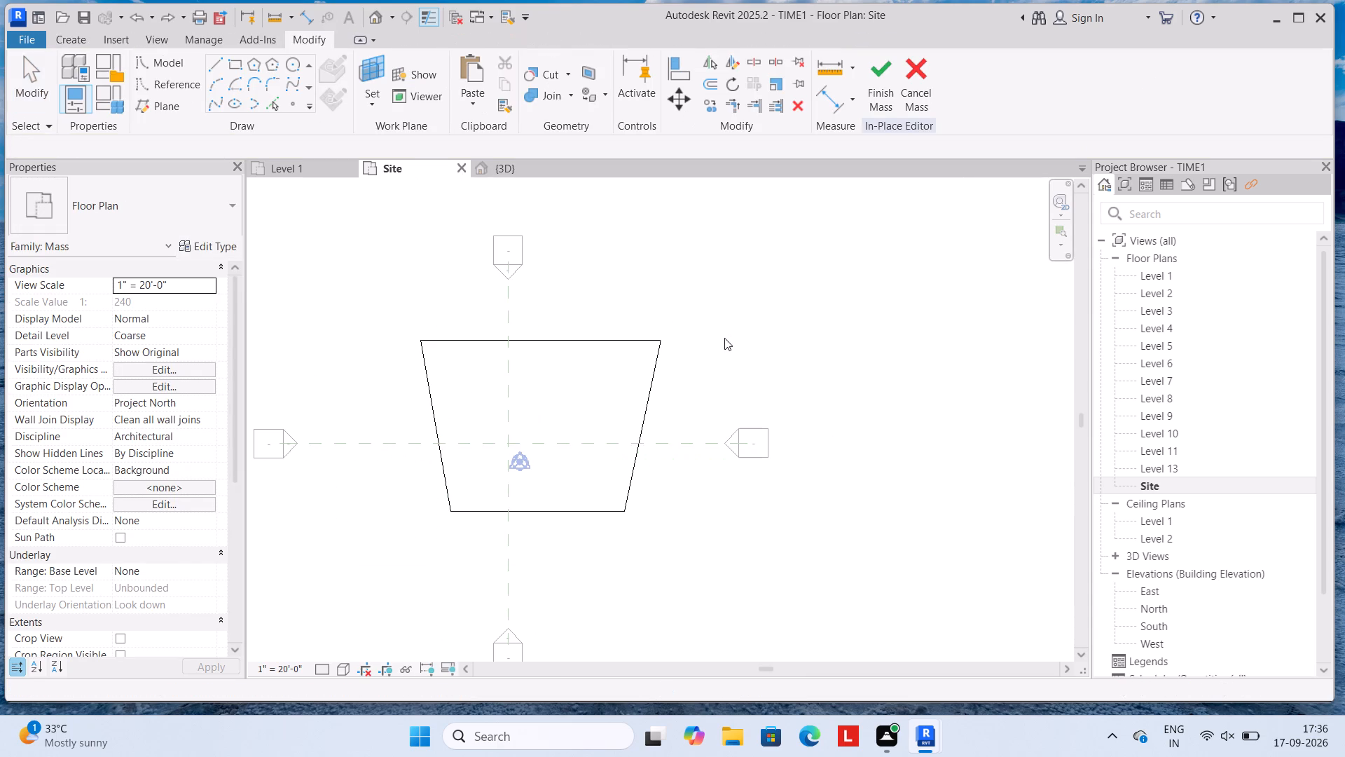
key(ctrl+z)
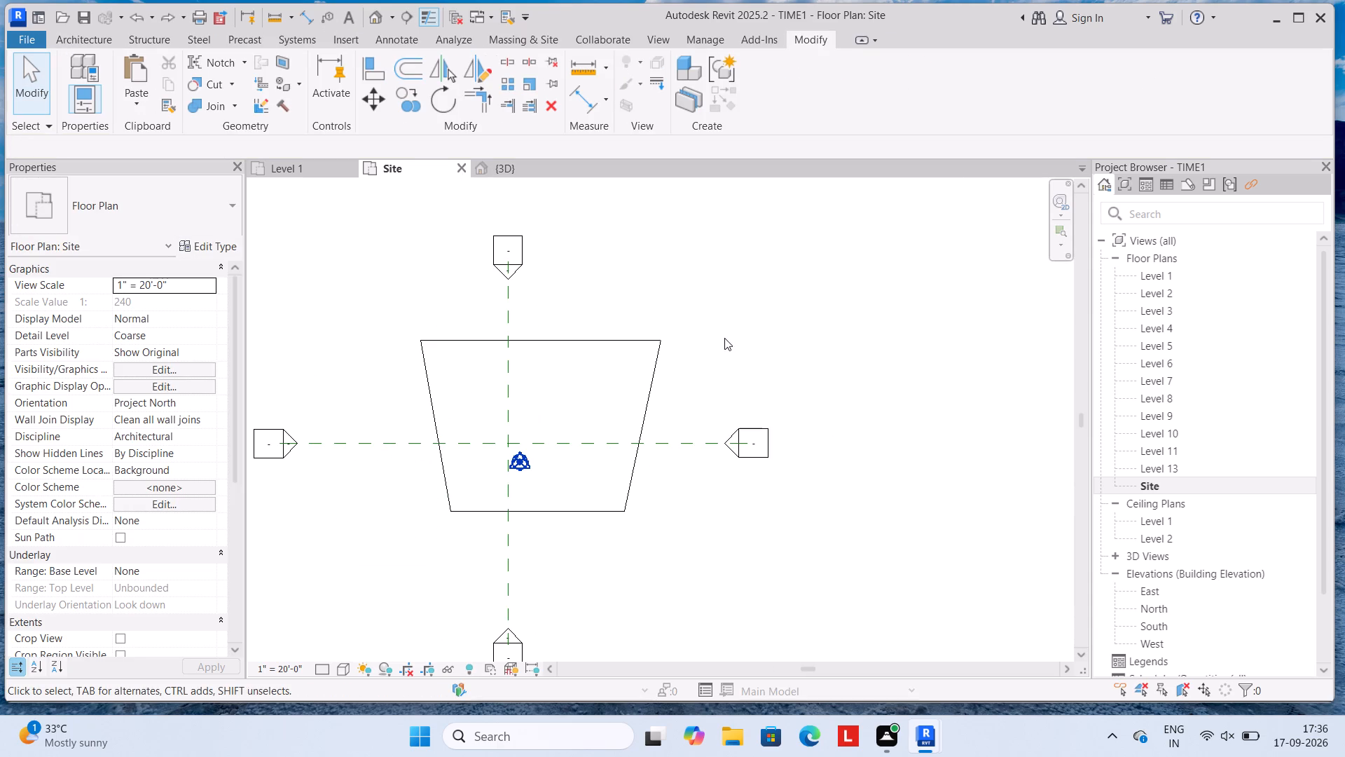
key(ctrl+z)
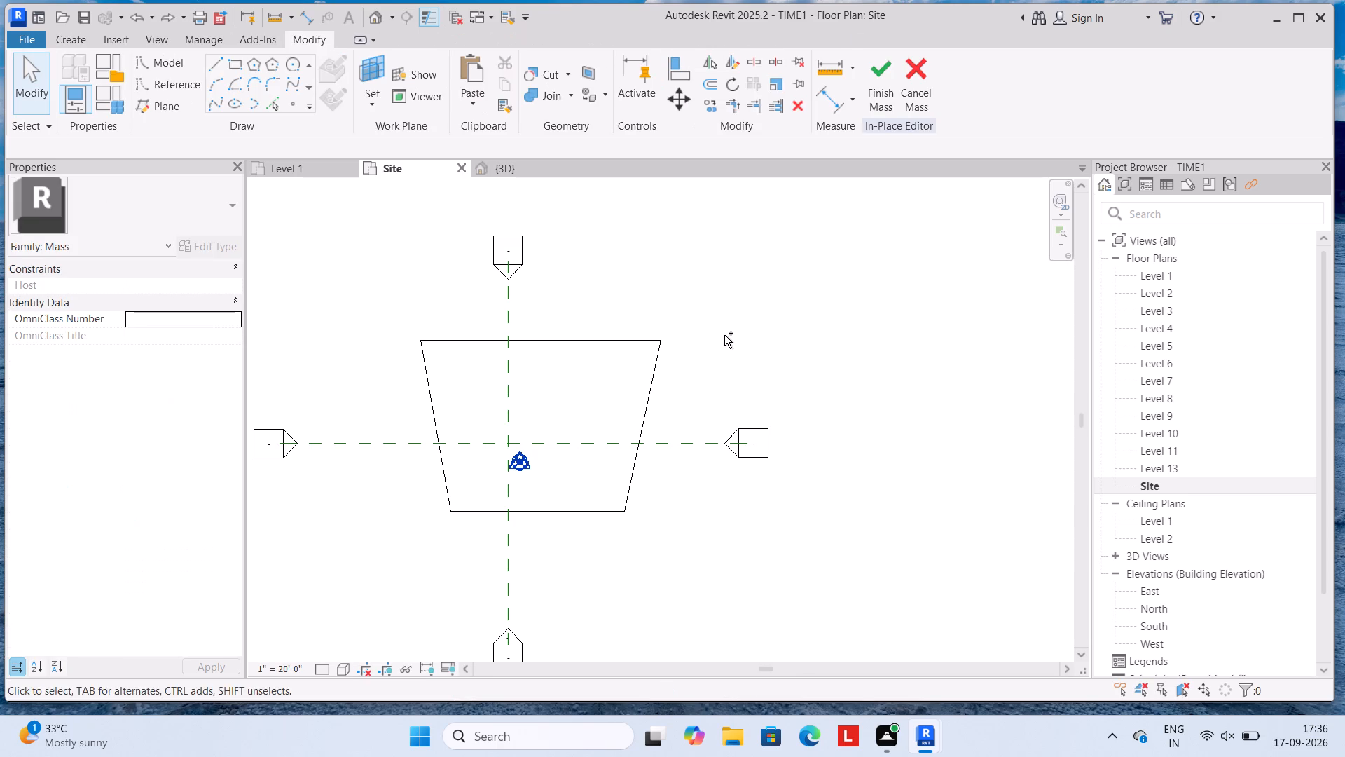
key(ctrl+z)
key(ctrl+z)
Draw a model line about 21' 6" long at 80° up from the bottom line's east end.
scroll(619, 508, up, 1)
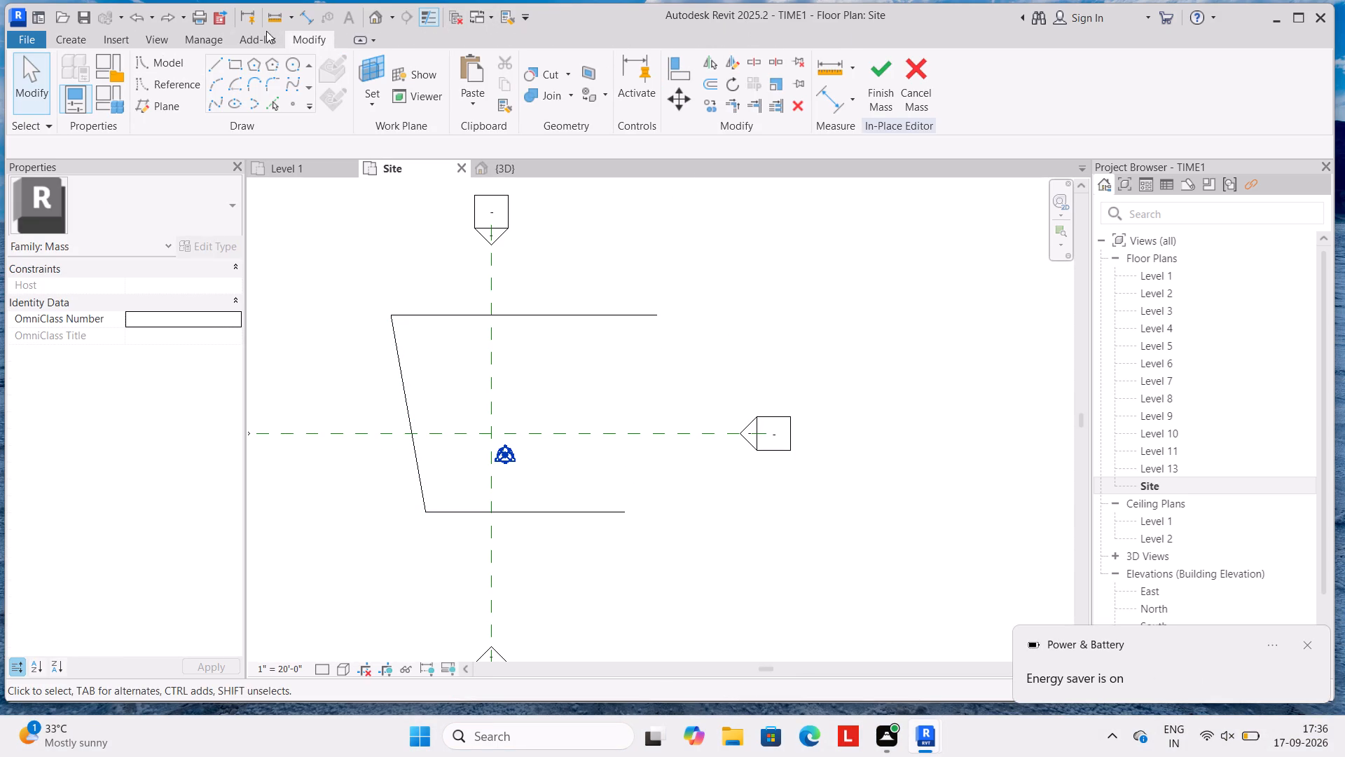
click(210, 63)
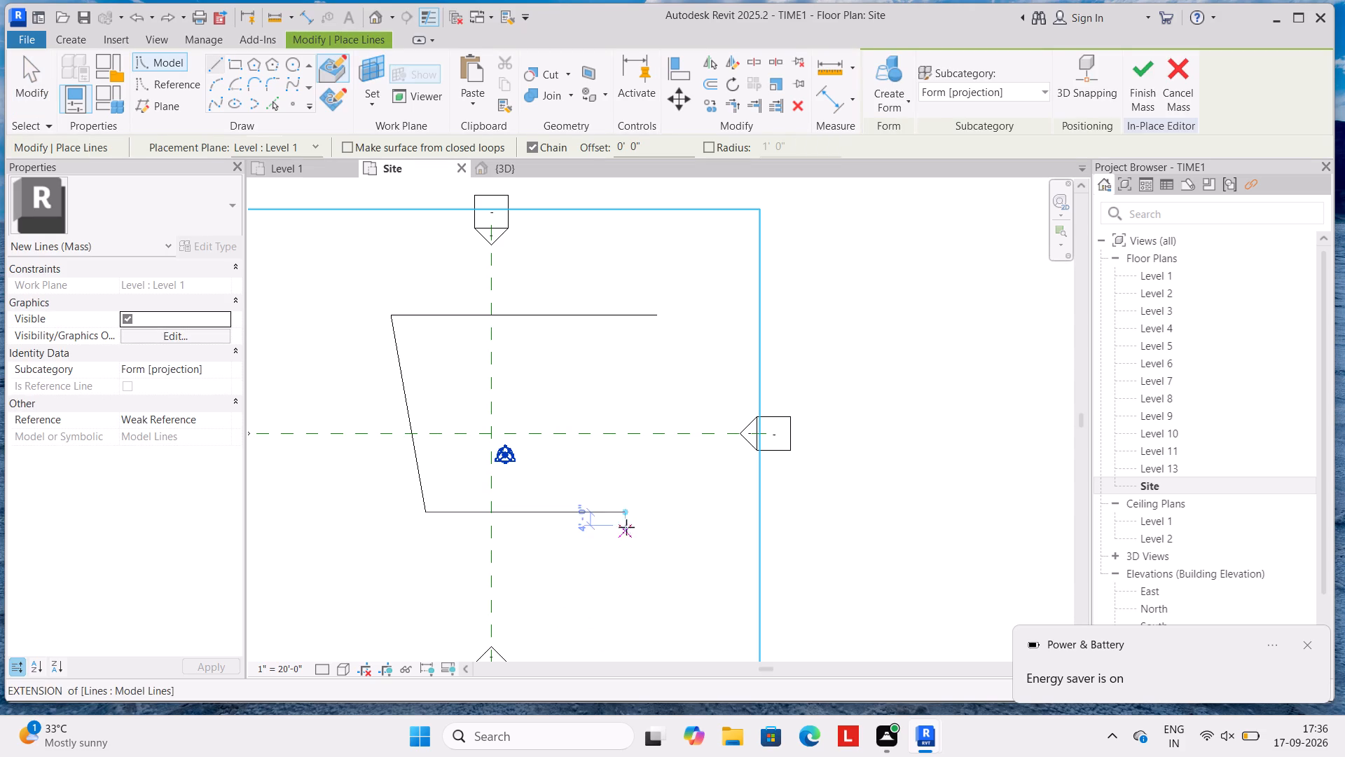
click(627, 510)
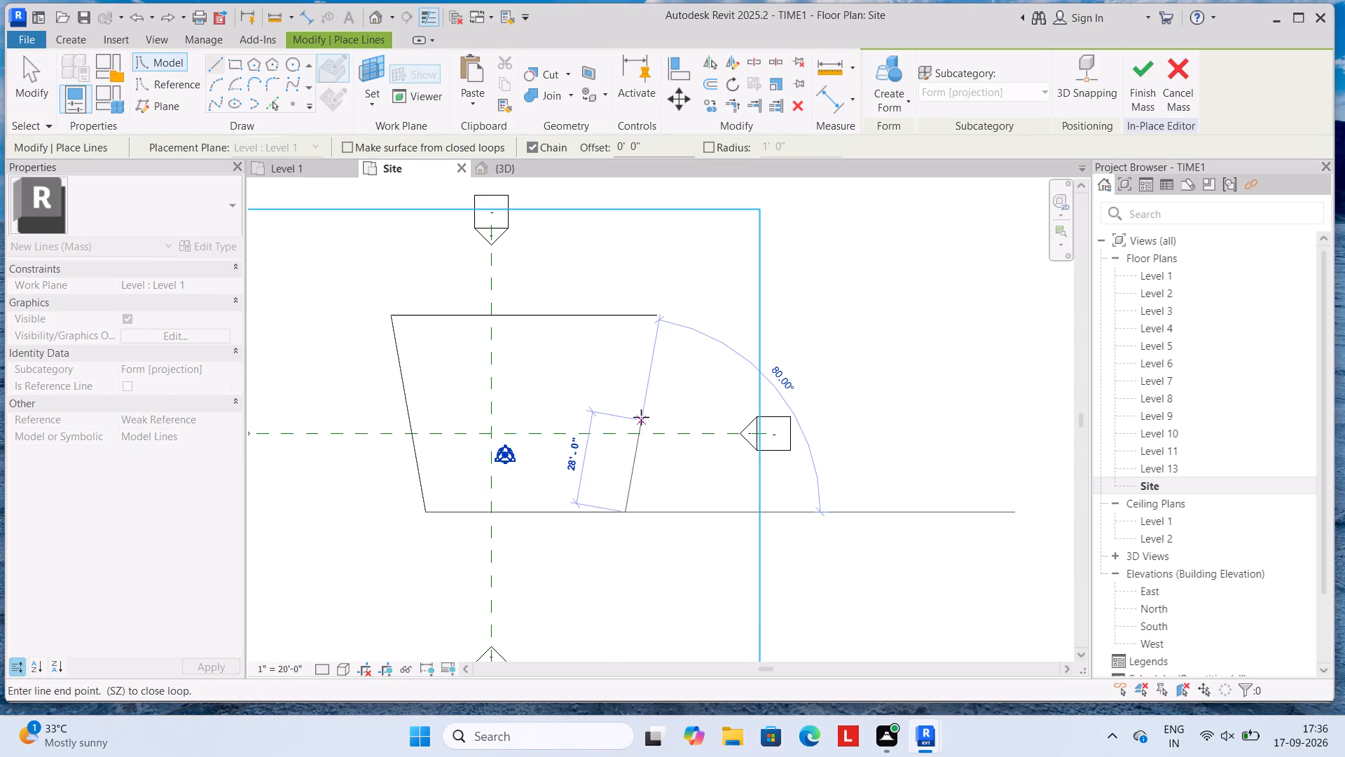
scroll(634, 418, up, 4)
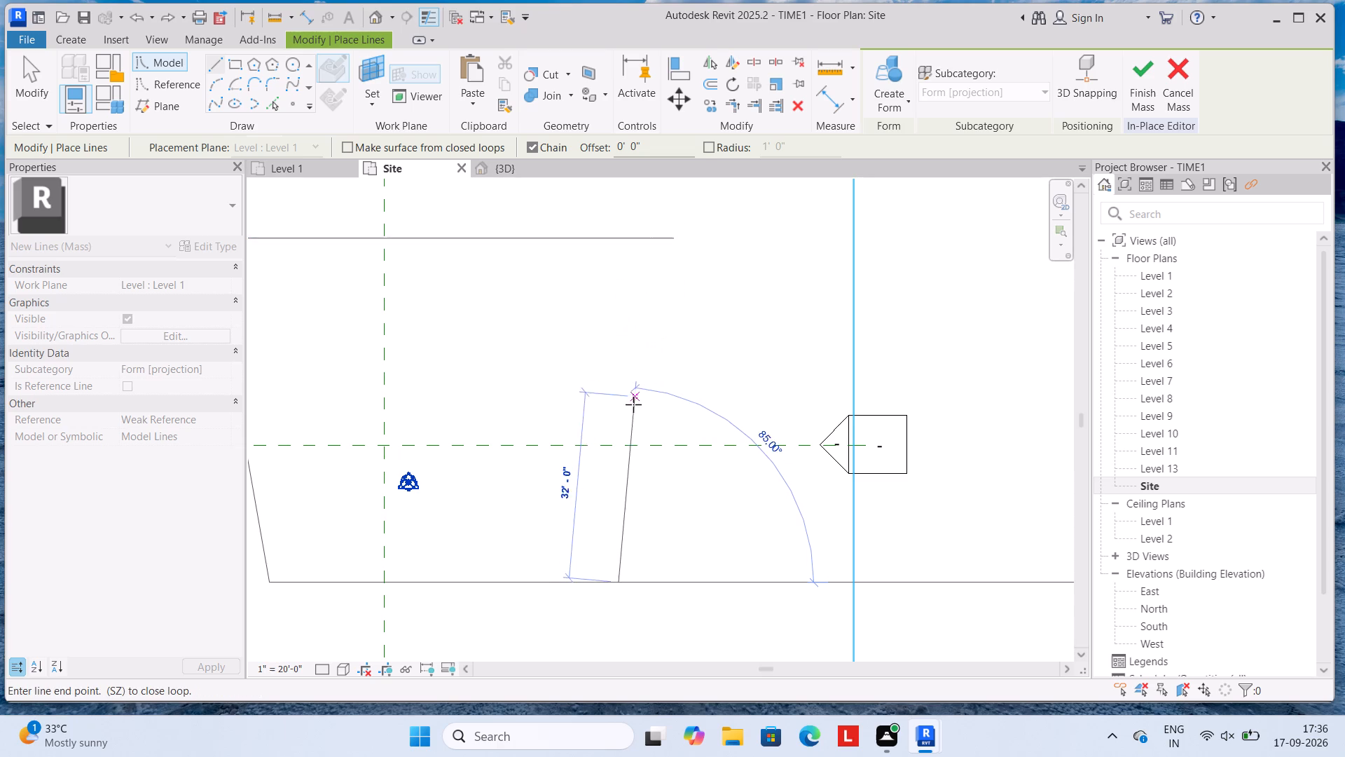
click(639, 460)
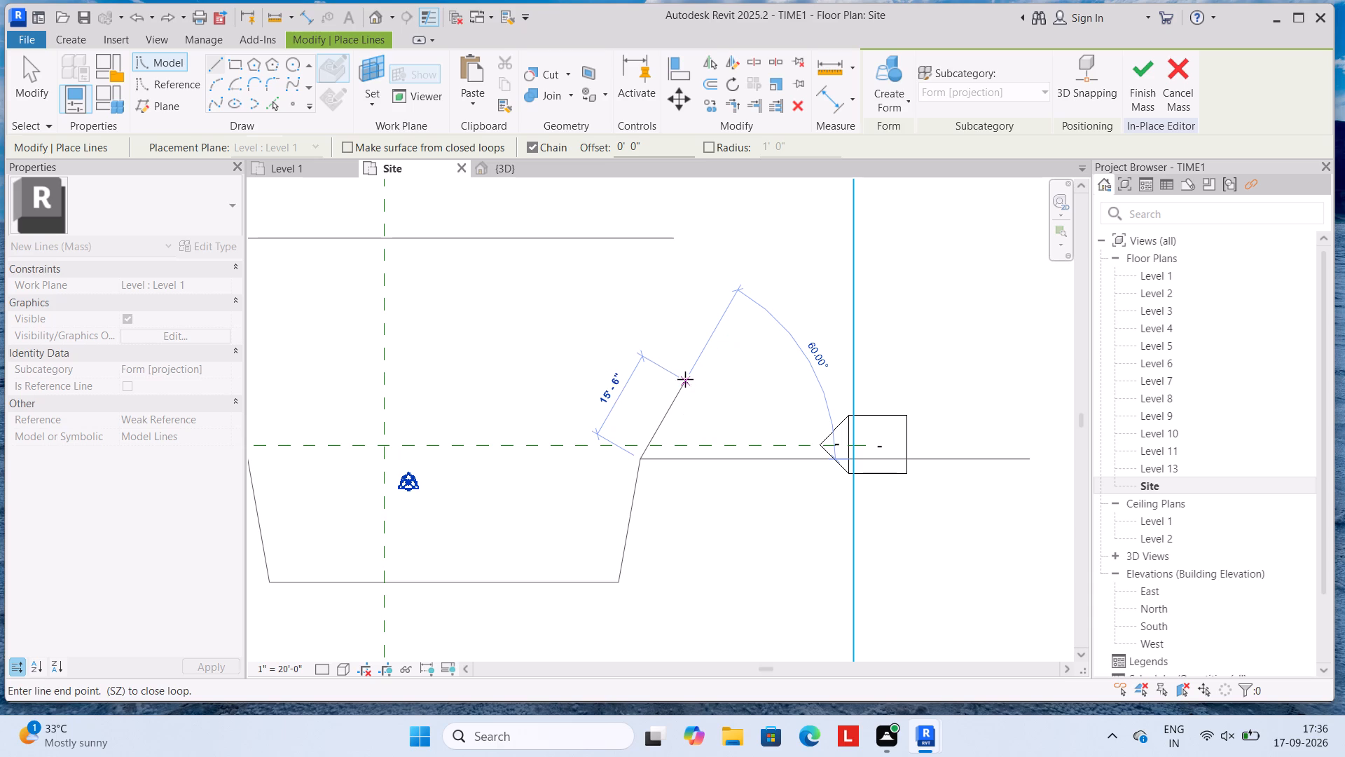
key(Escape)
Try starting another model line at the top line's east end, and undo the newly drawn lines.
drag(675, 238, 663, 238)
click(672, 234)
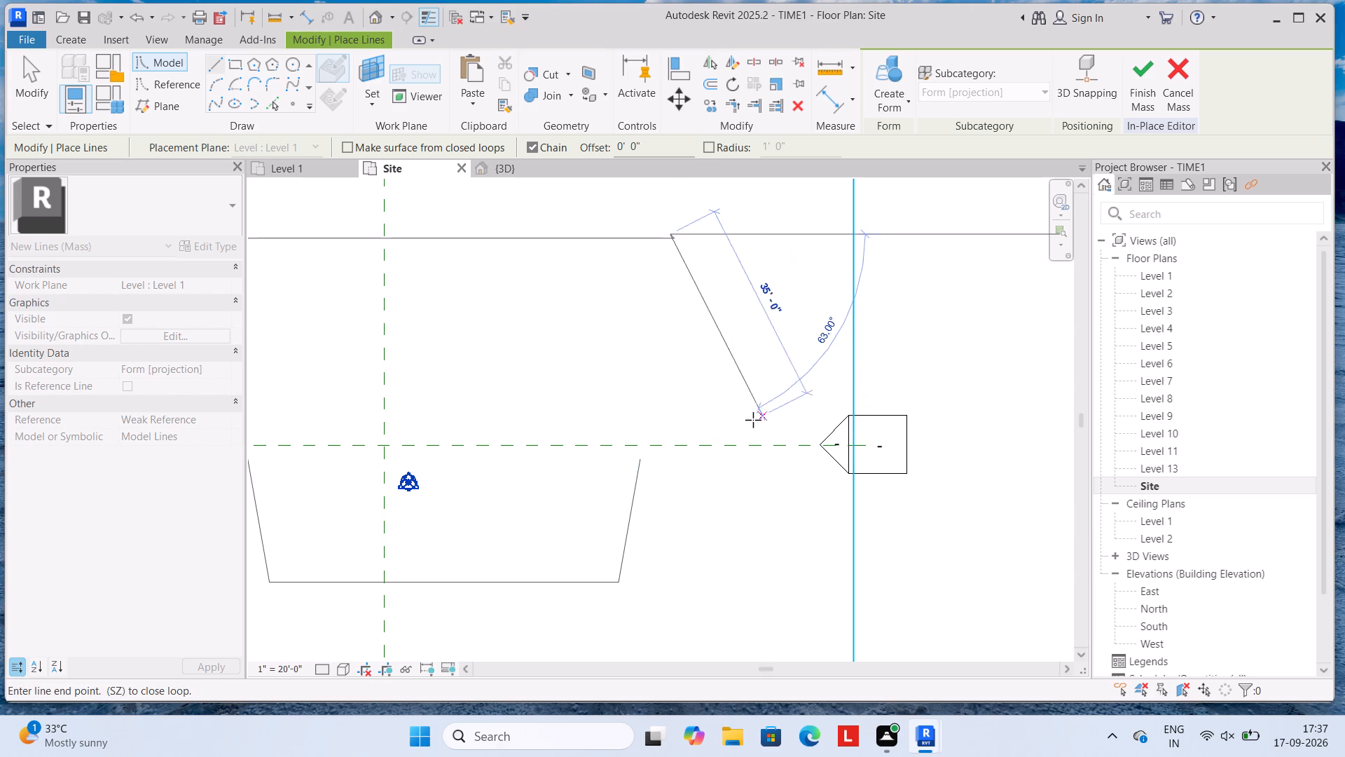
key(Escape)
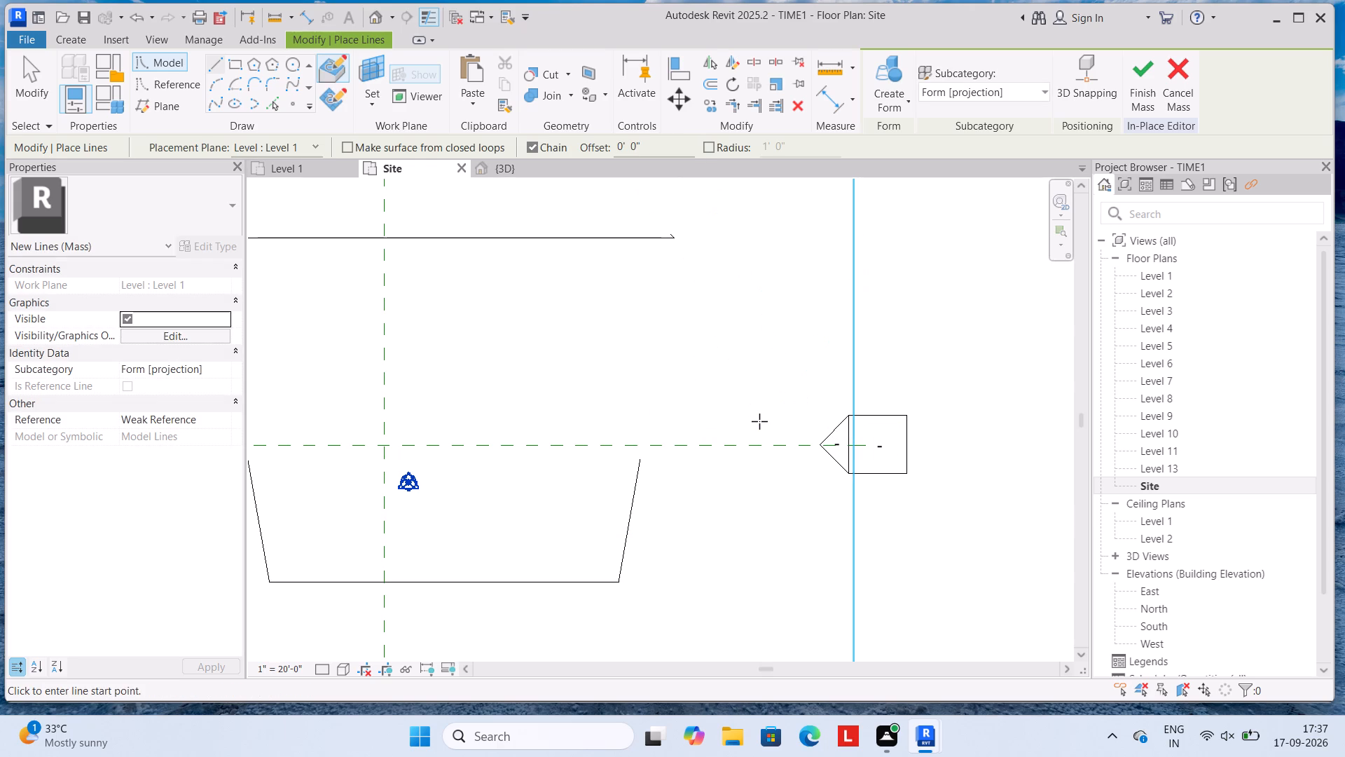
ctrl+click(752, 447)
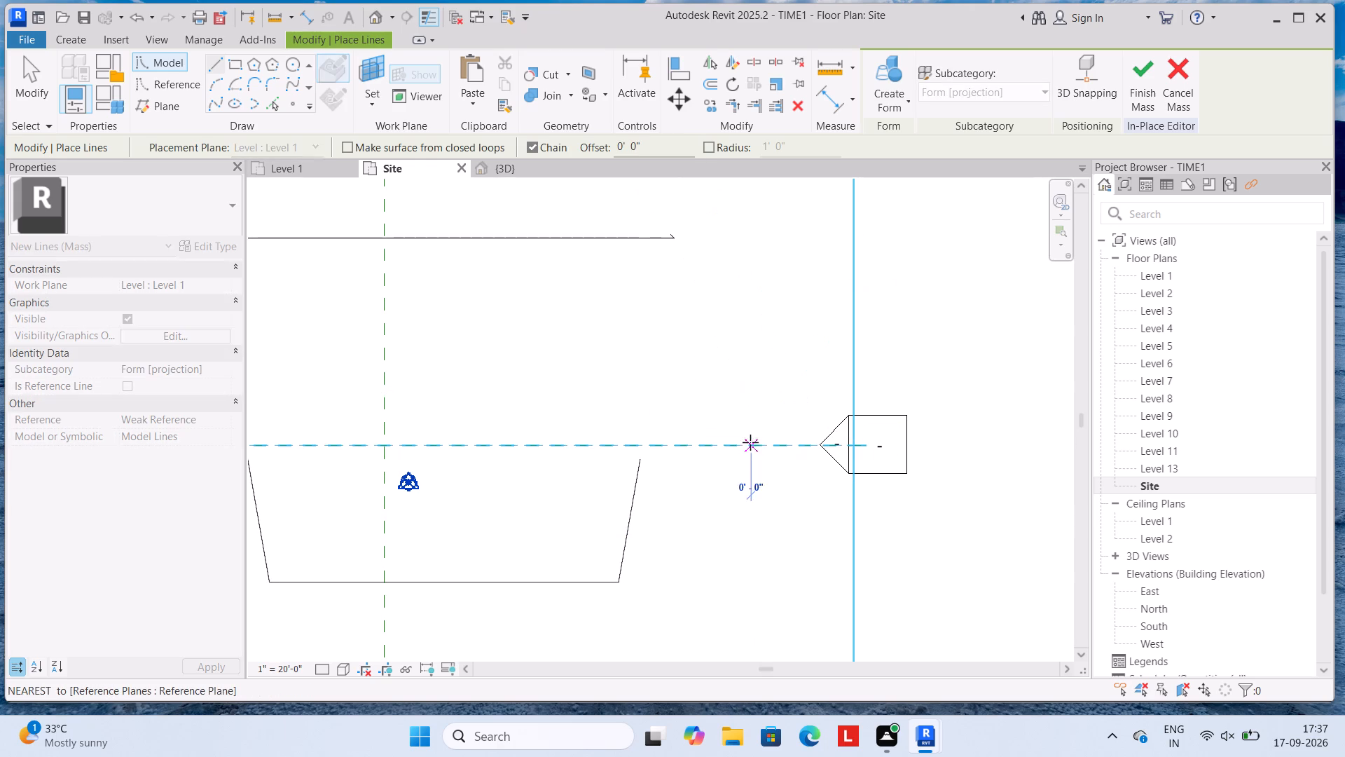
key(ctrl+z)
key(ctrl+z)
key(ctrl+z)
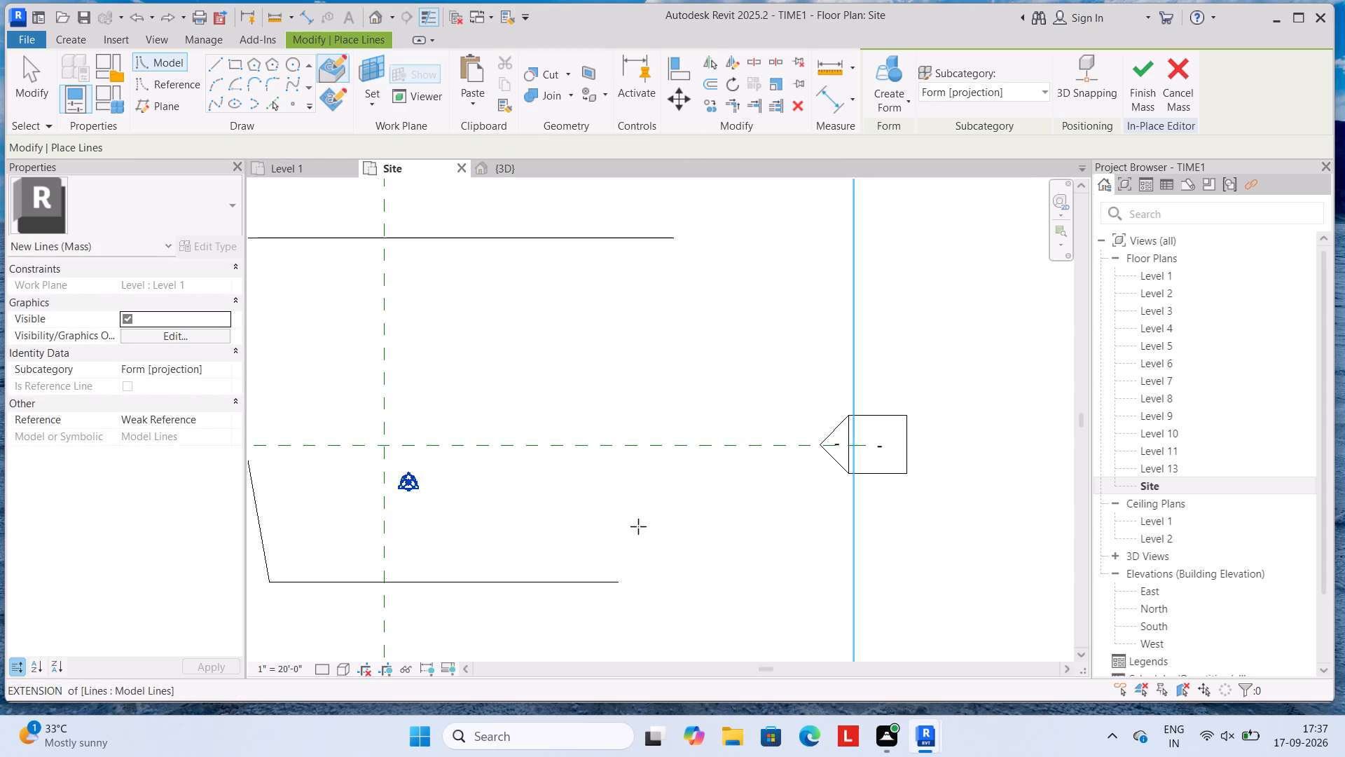
Draw the slanted east side as a model line from the bottom line, short of its east end, to the top line's east end.
scroll(628, 585, up, 5)
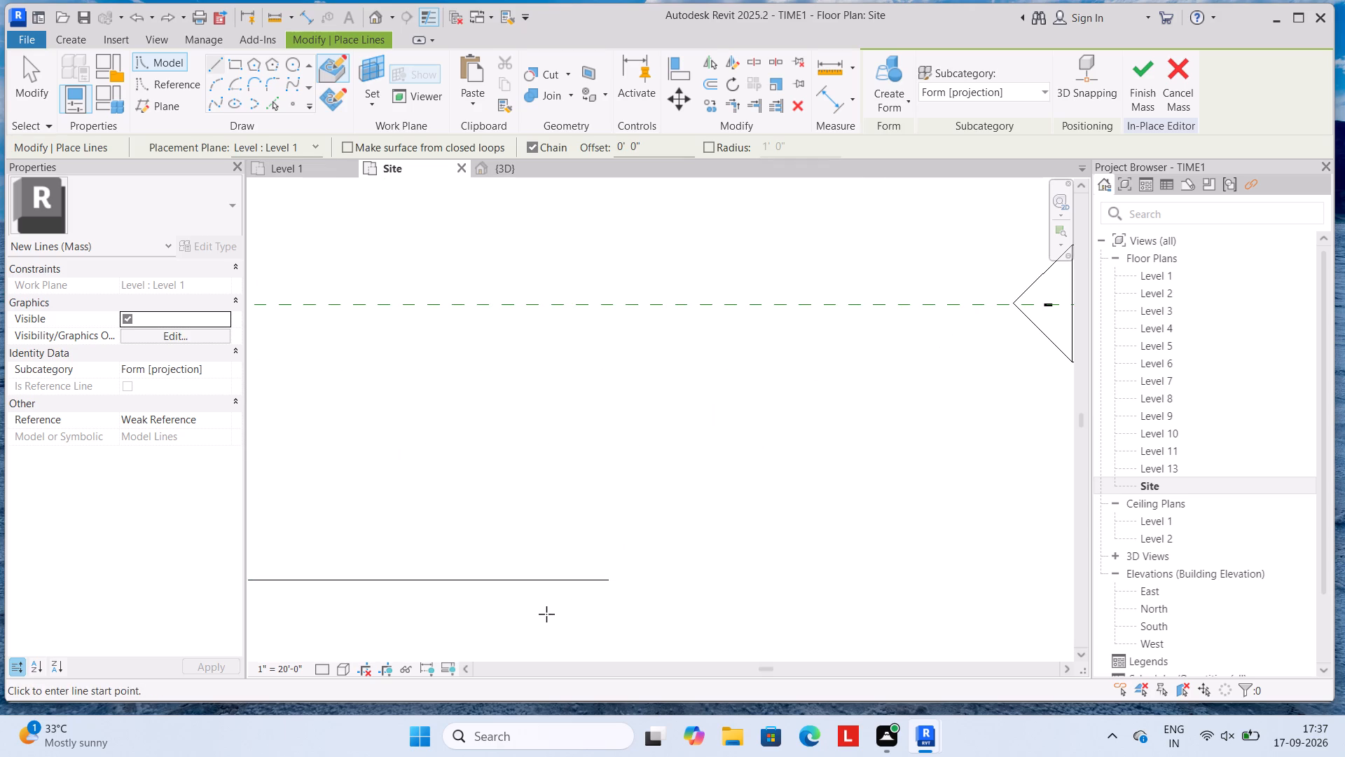
scroll(540, 658, down, 3)
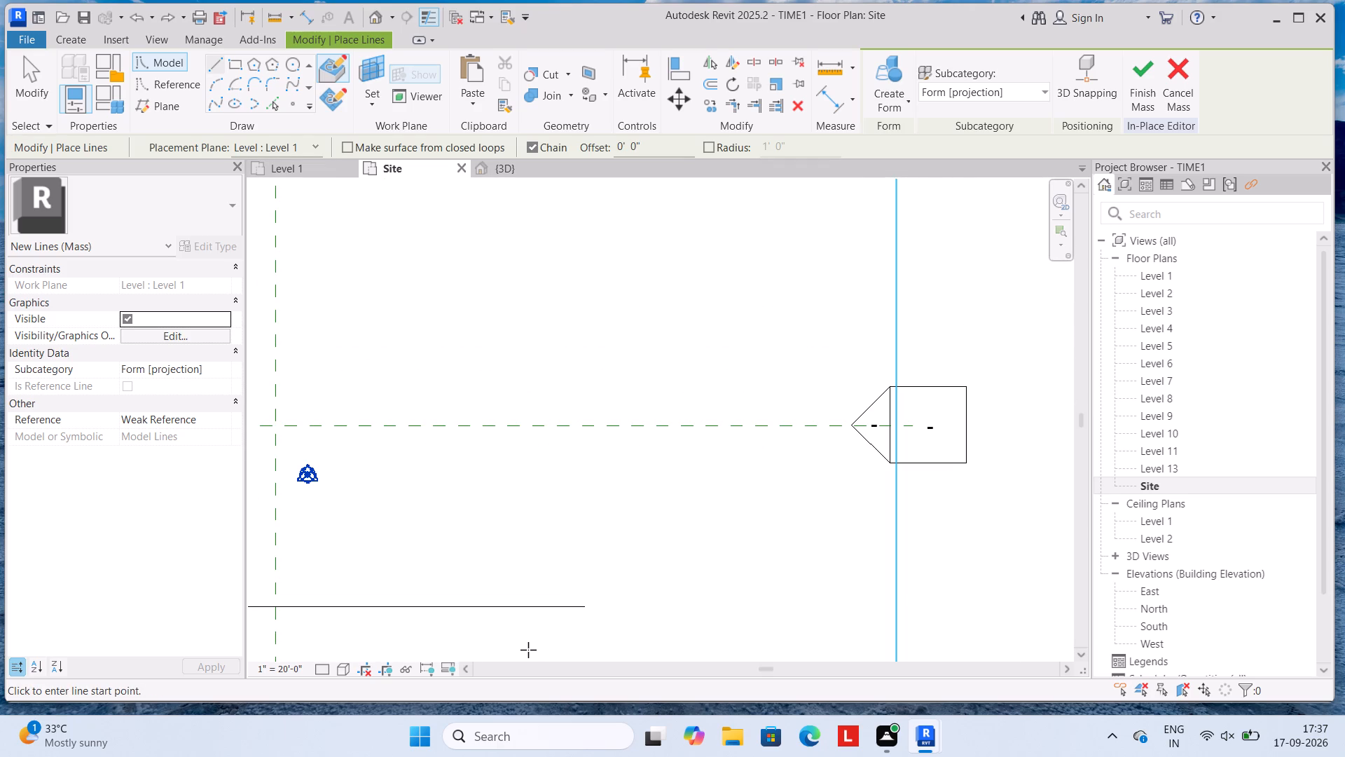
scroll(698, 669, down, 5)
scroll(592, 595, down, 4)
scroll(534, 657, up, 3)
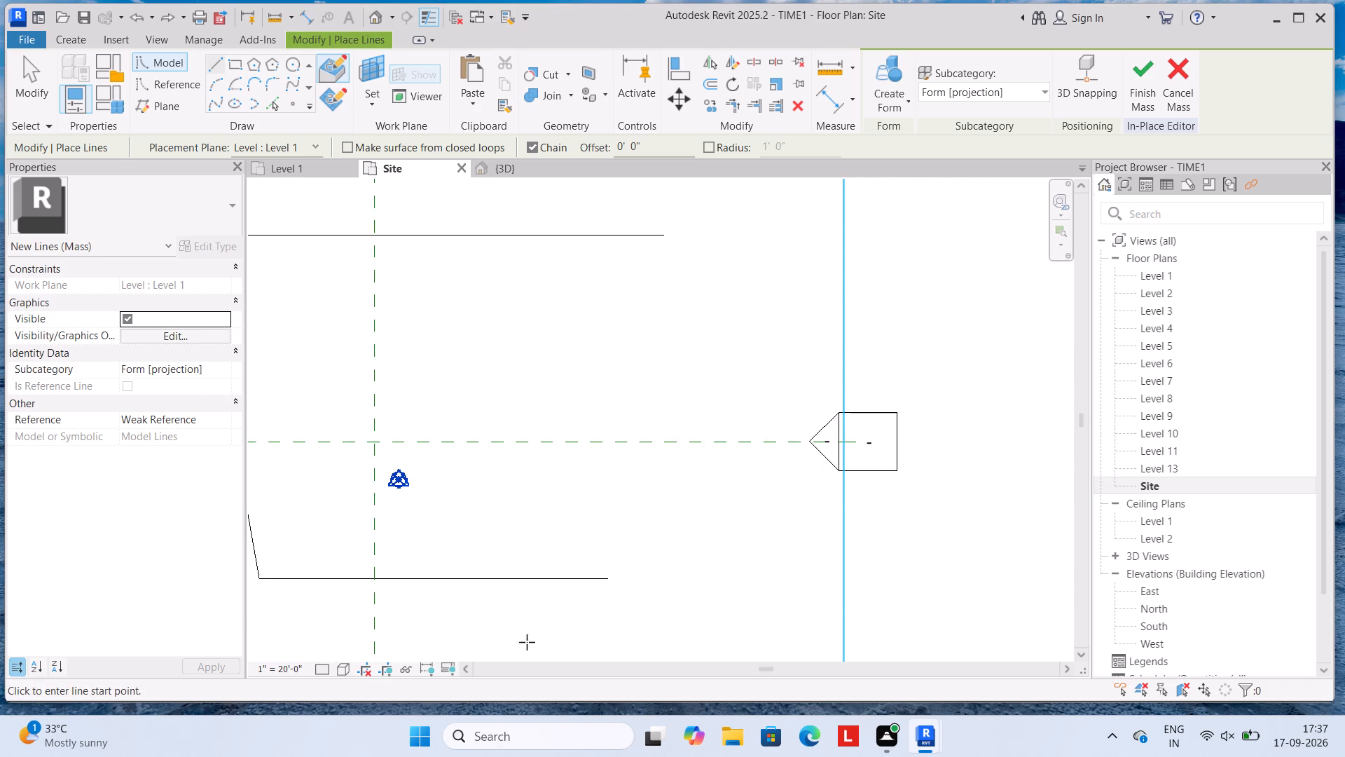
drag(546, 575, 553, 571)
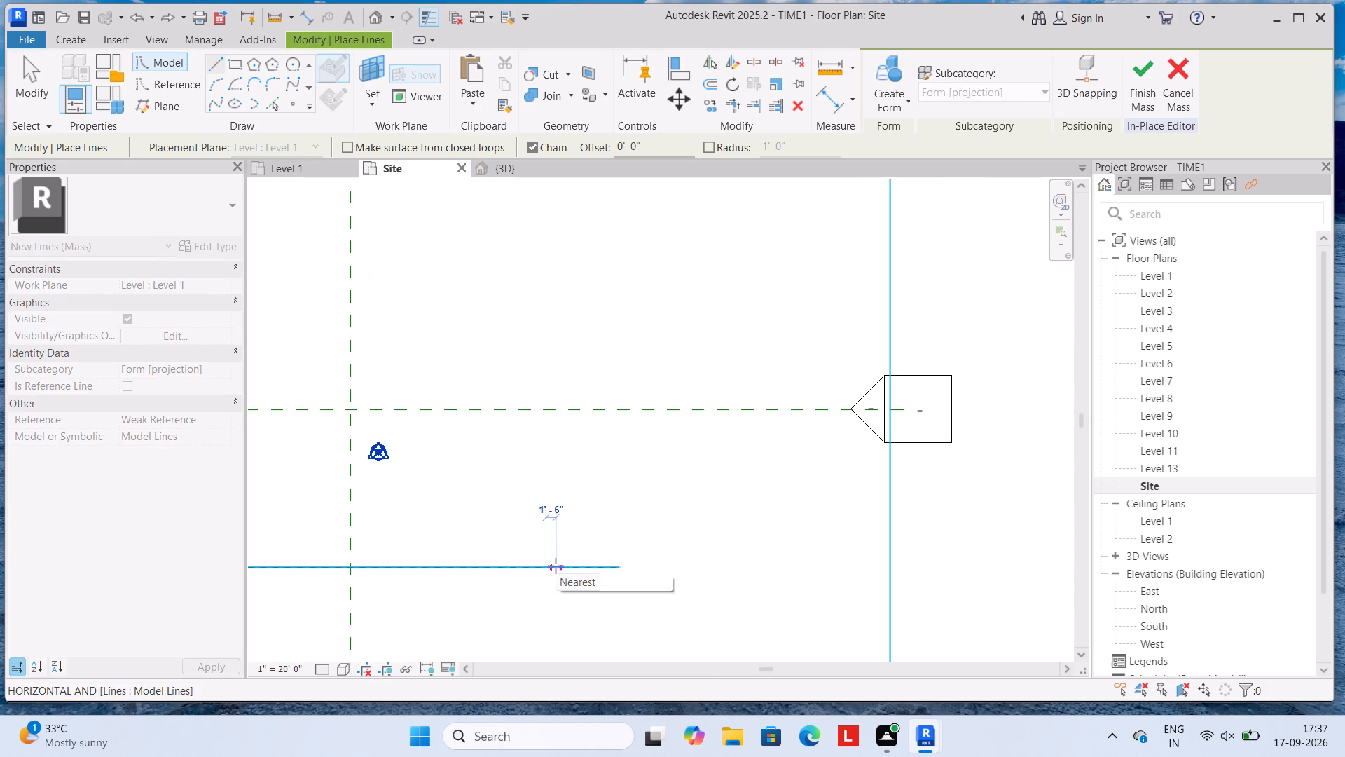
scroll(588, 593, down, 3)
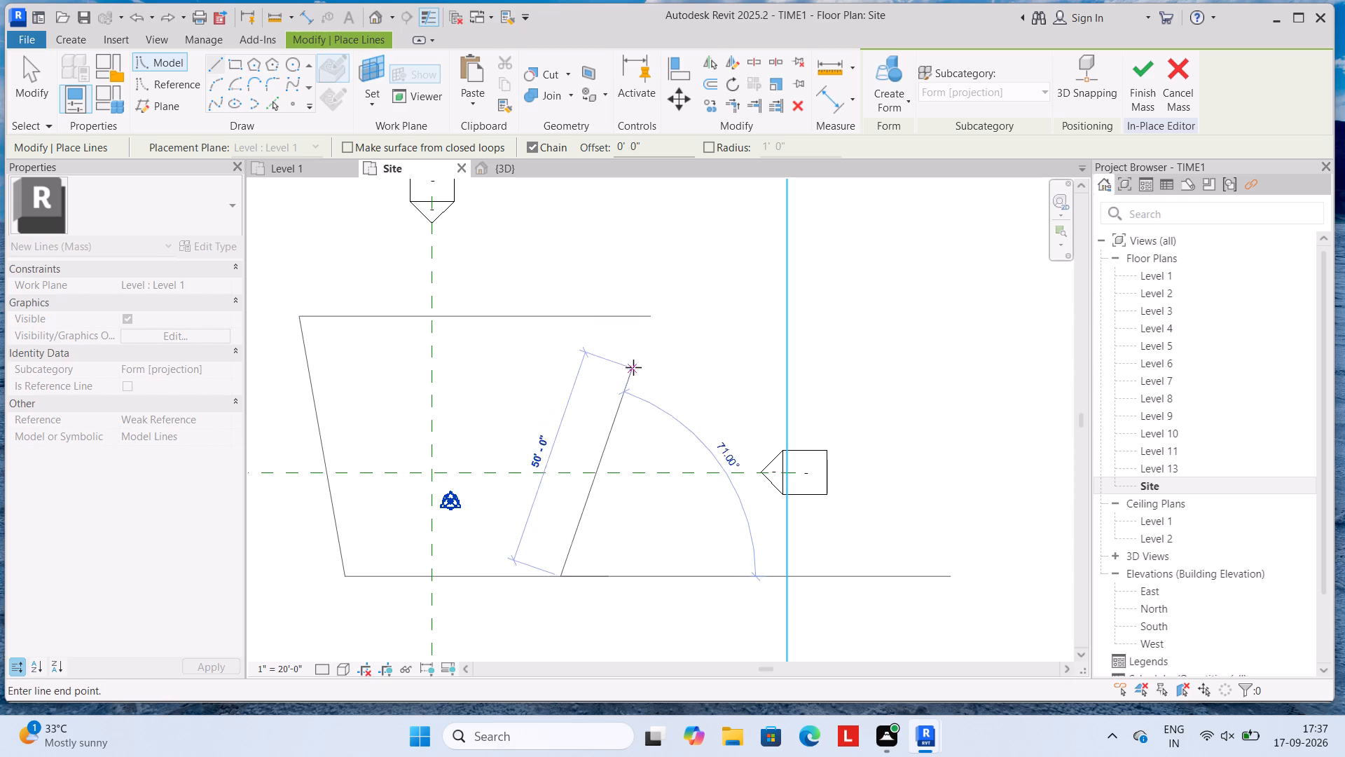
scroll(664, 332, up, 3)
scroll(624, 306, down, 4)
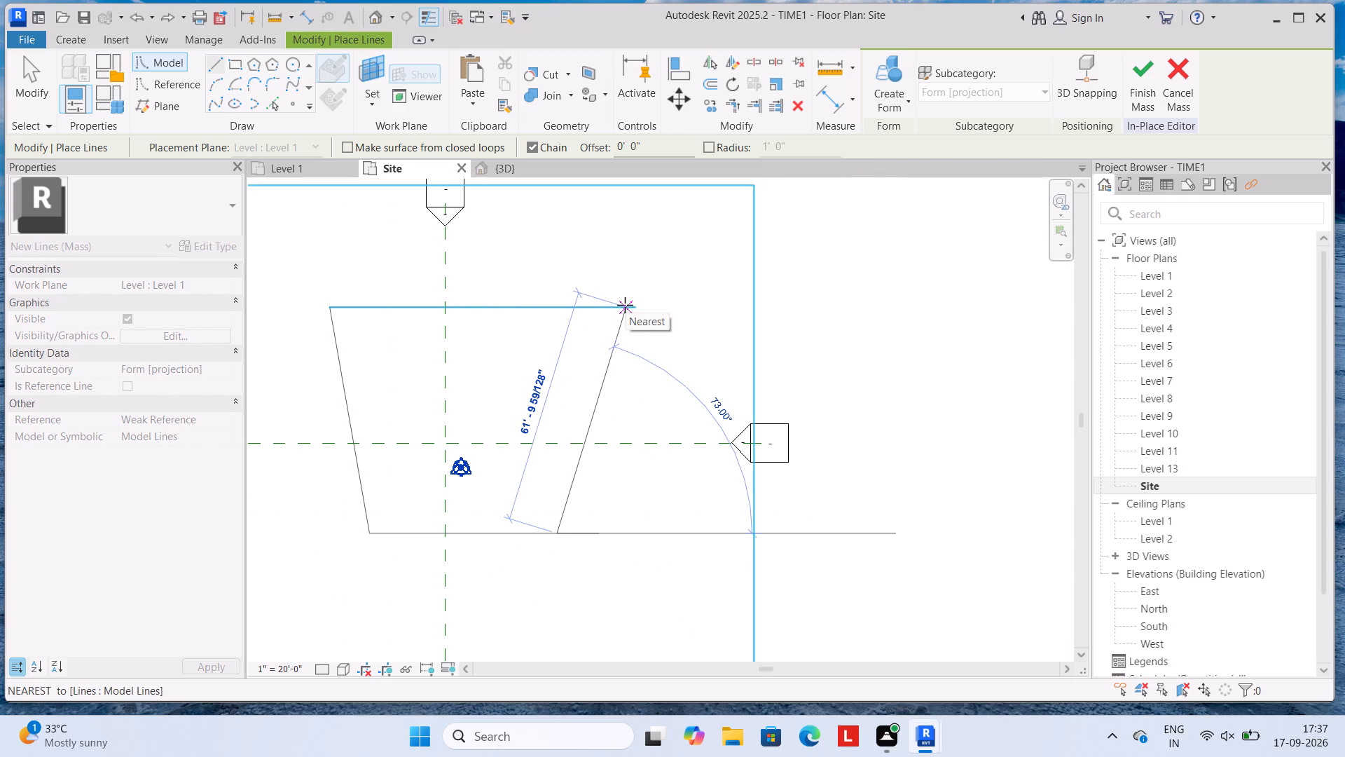
click(631, 302)
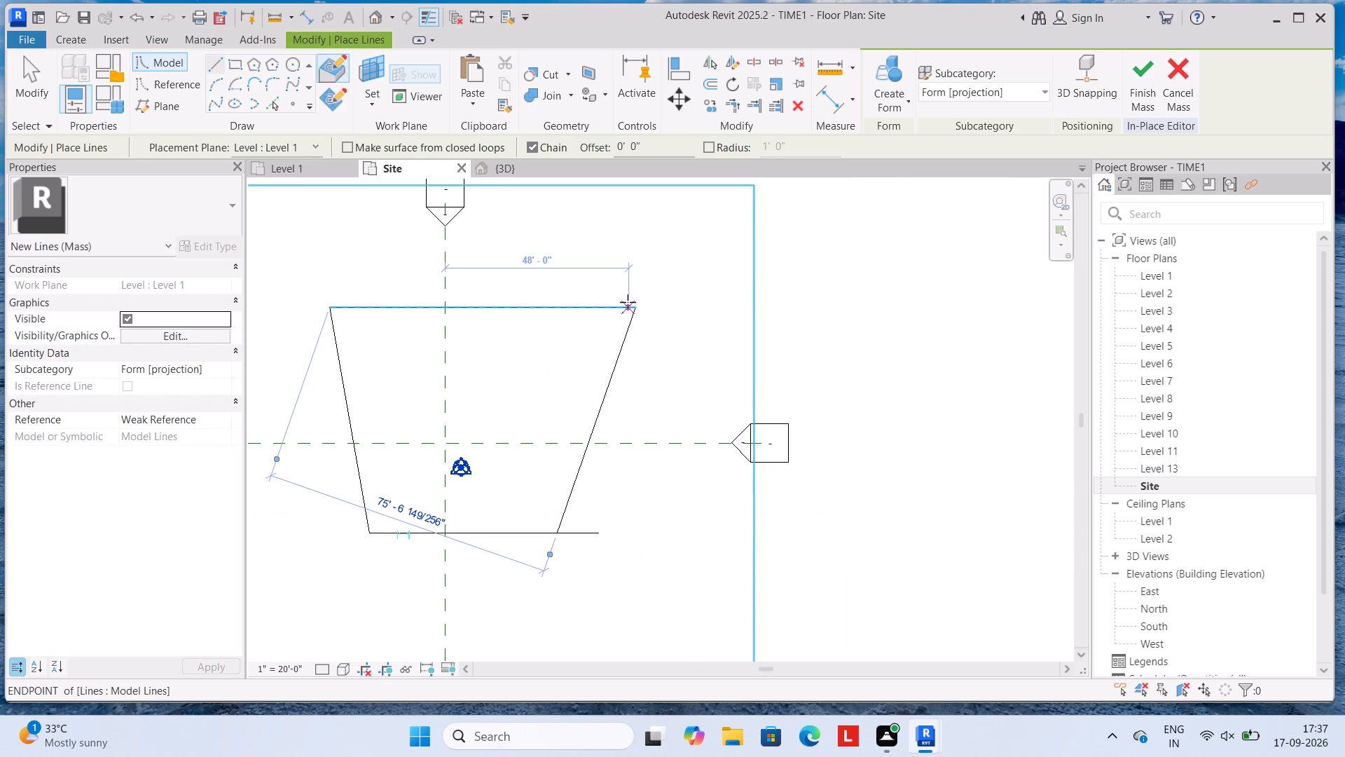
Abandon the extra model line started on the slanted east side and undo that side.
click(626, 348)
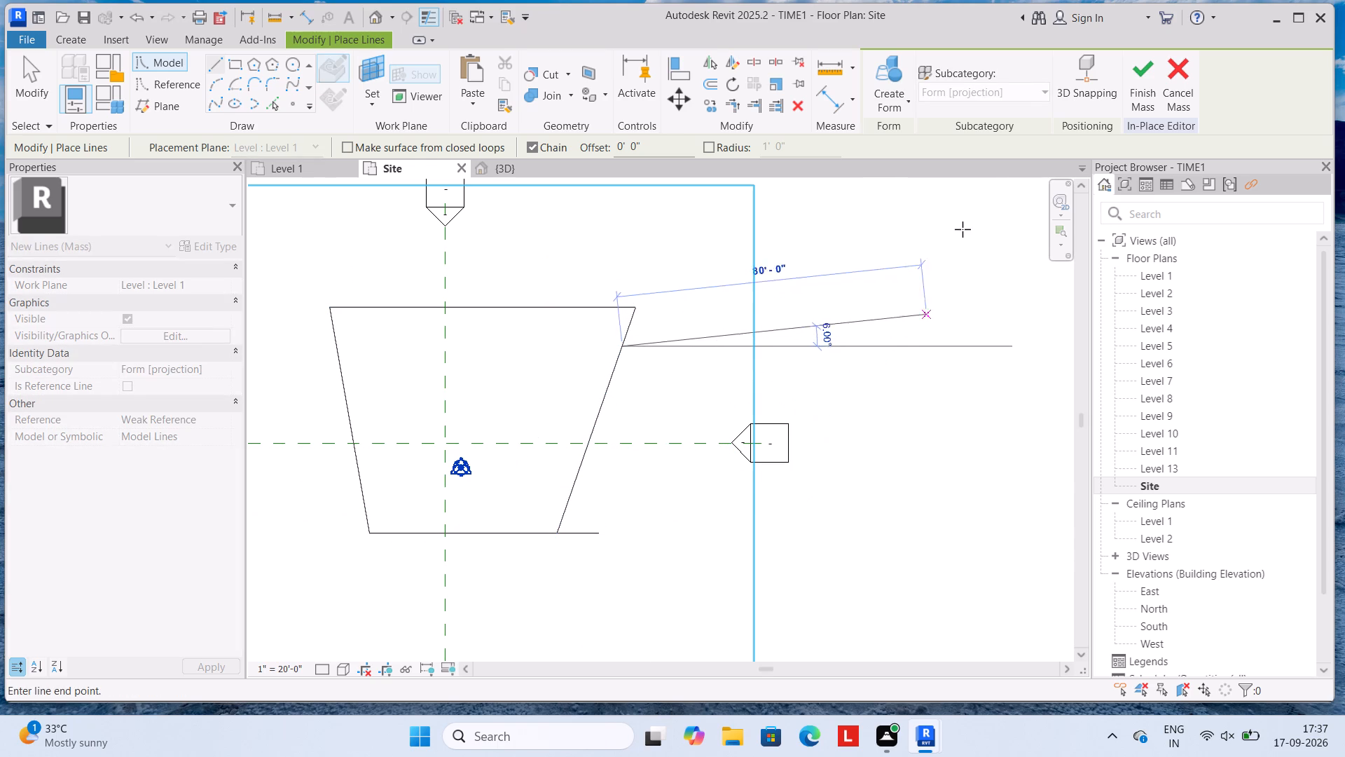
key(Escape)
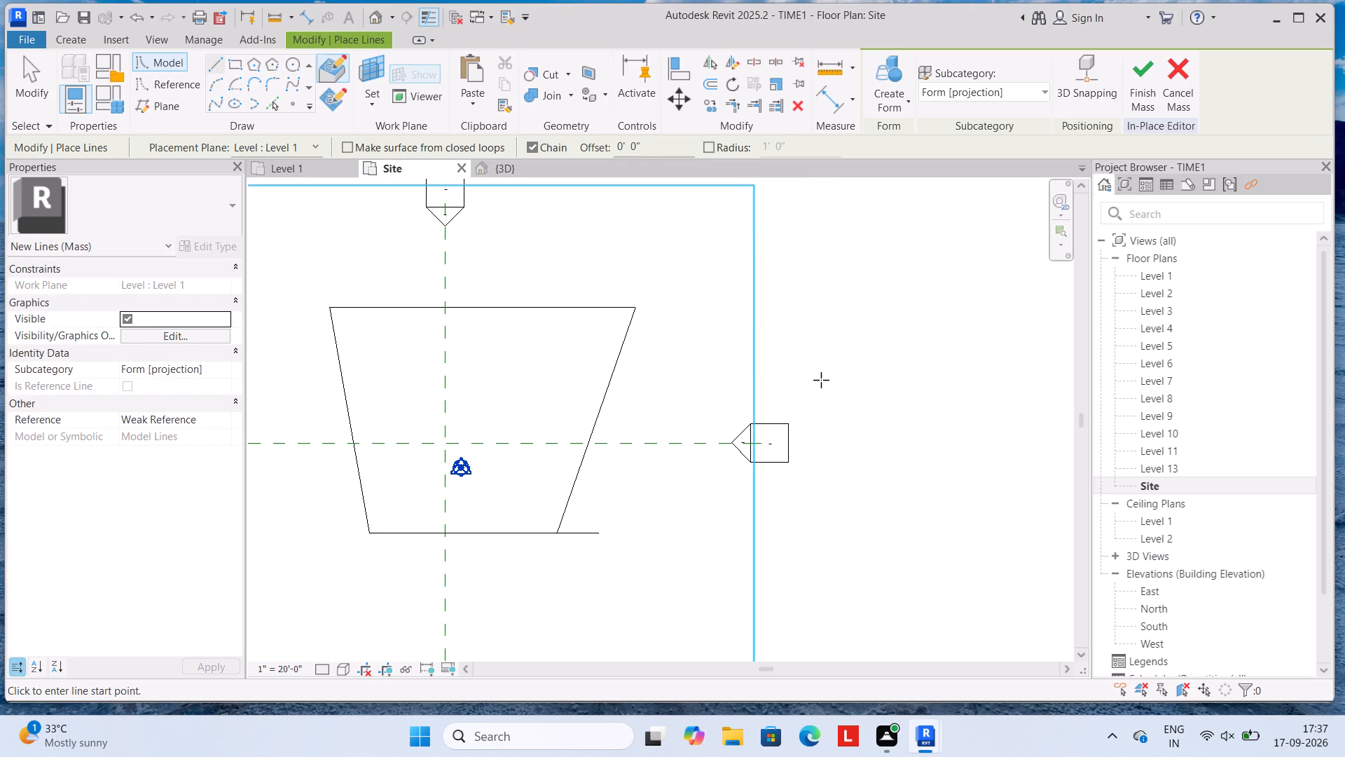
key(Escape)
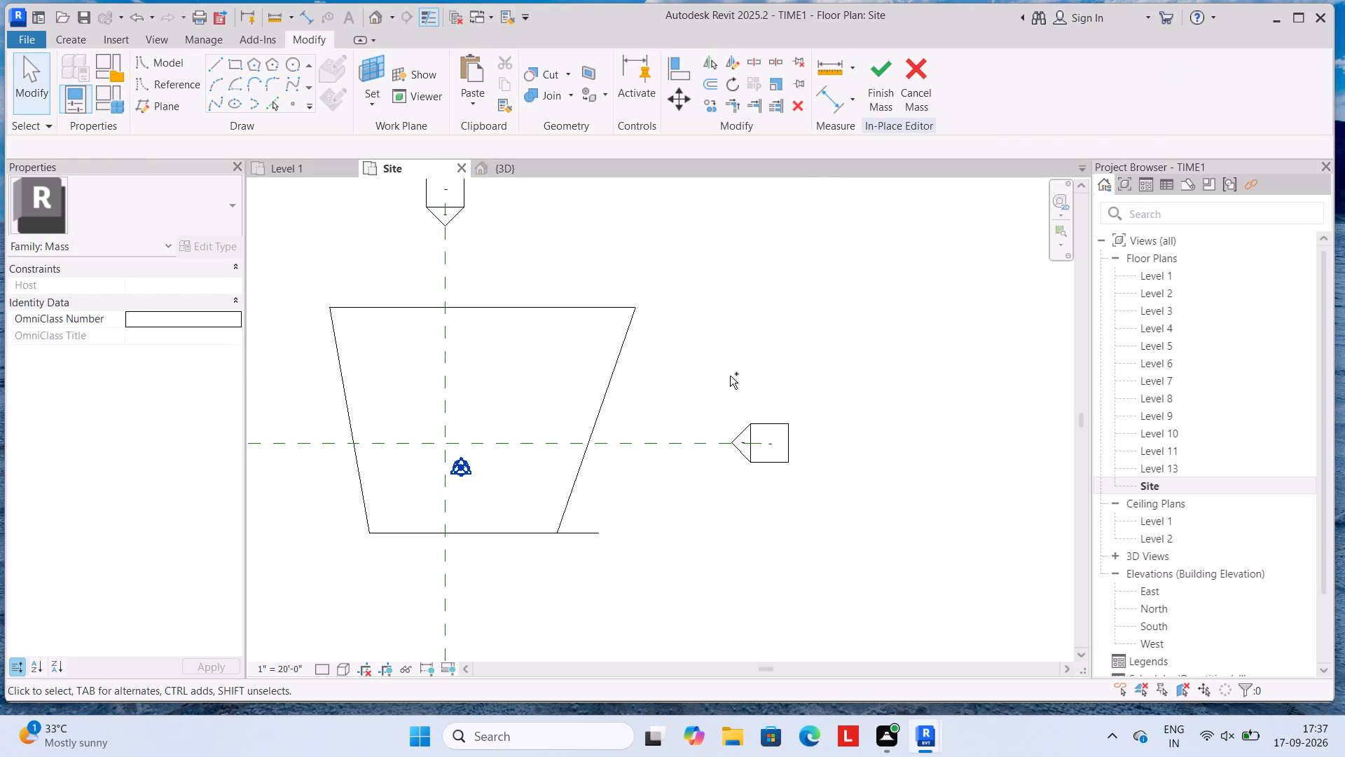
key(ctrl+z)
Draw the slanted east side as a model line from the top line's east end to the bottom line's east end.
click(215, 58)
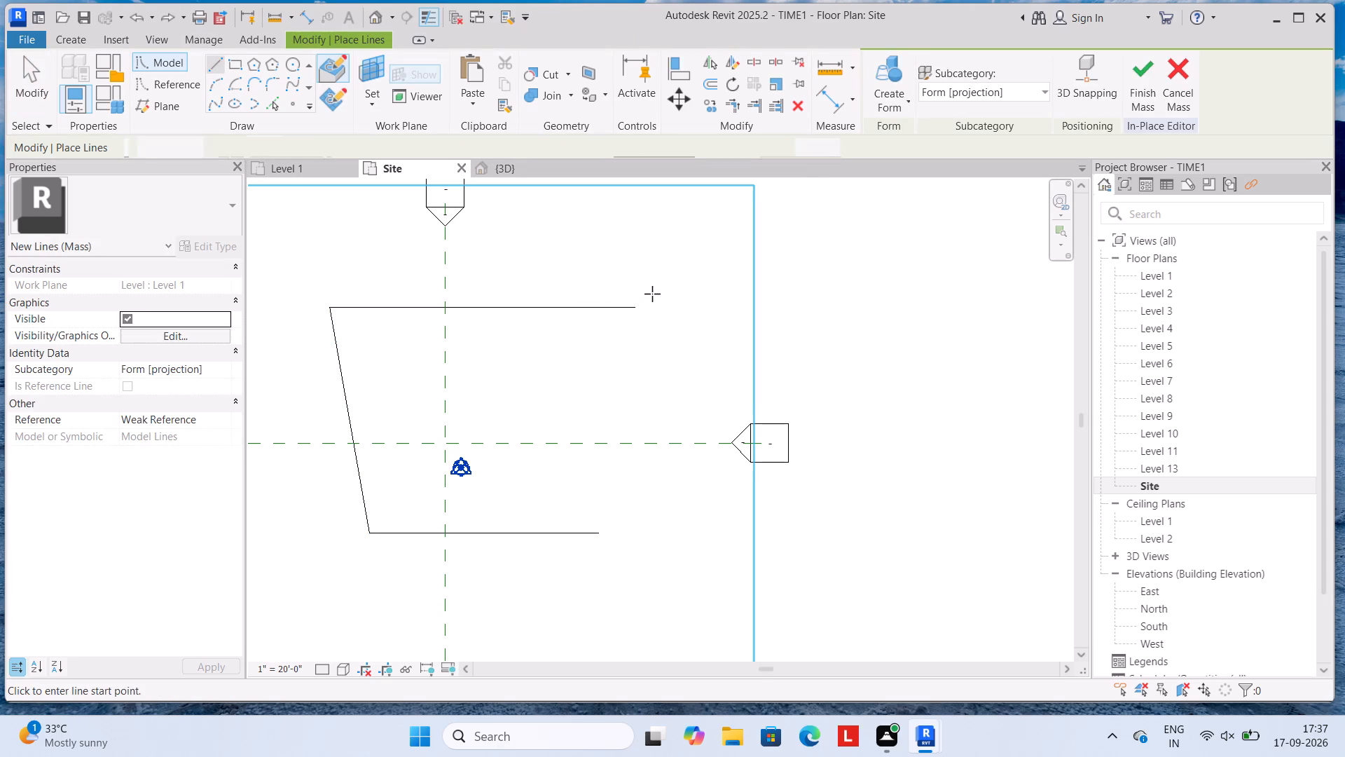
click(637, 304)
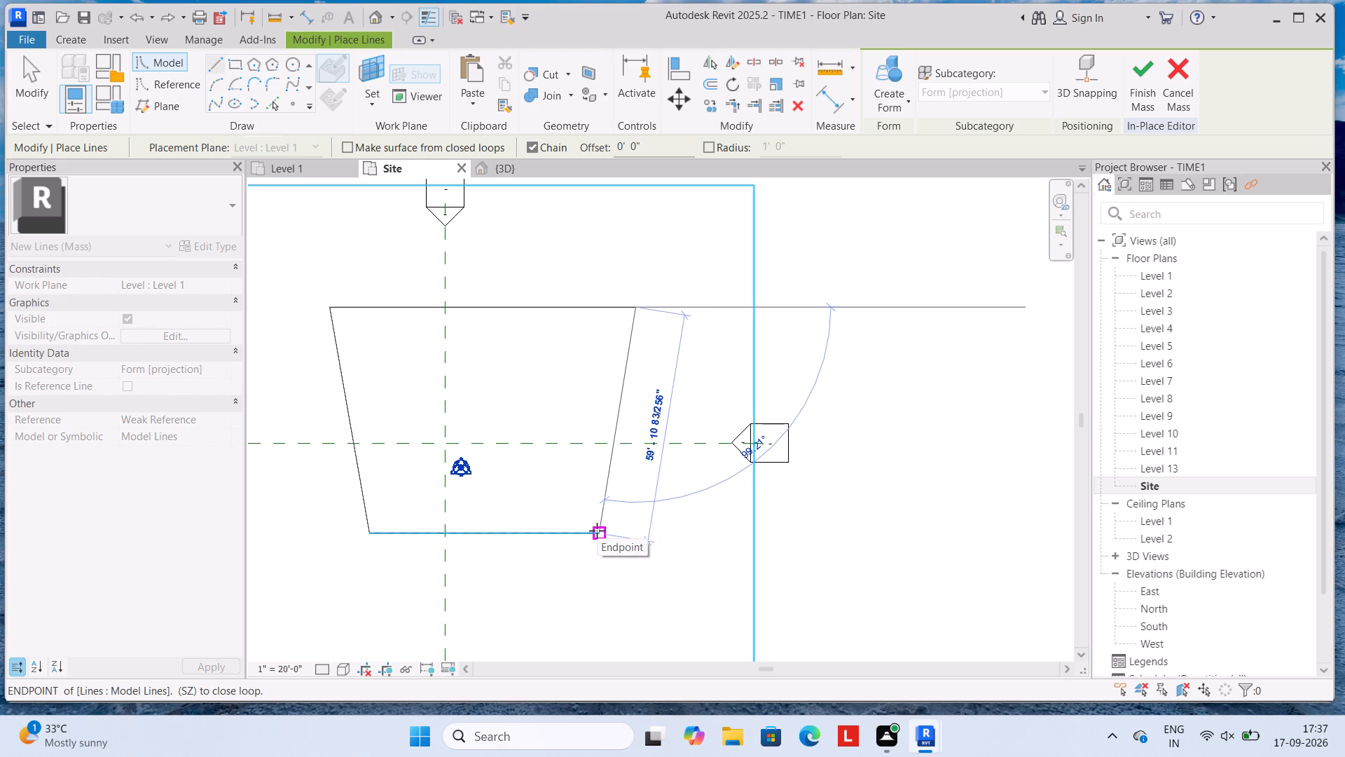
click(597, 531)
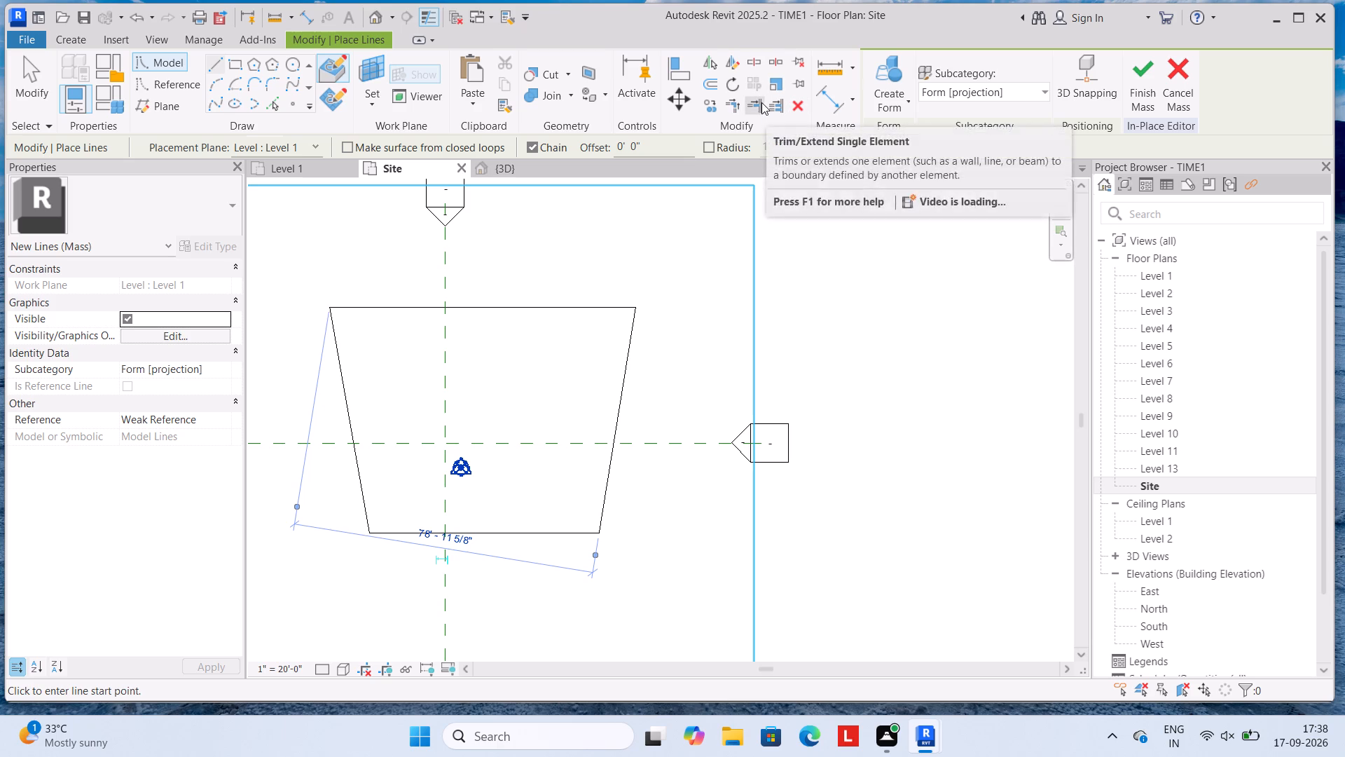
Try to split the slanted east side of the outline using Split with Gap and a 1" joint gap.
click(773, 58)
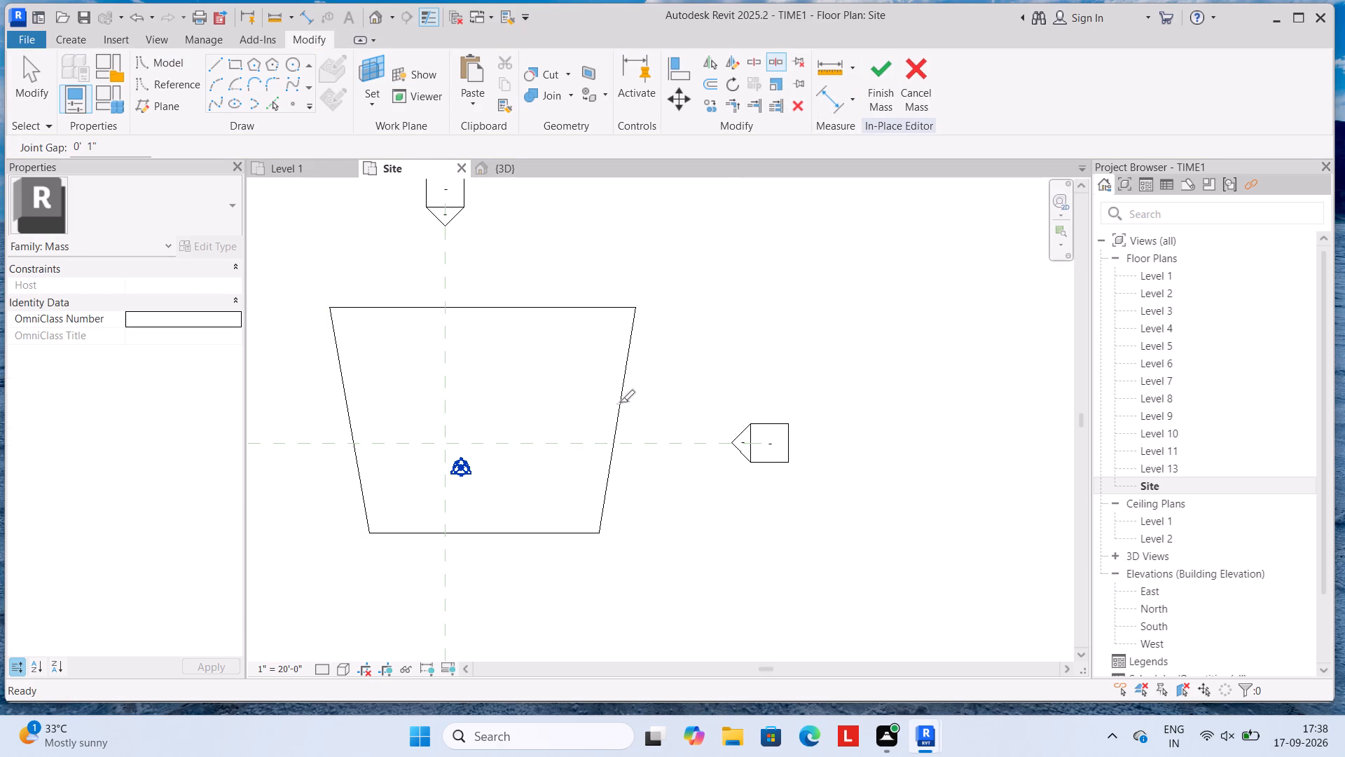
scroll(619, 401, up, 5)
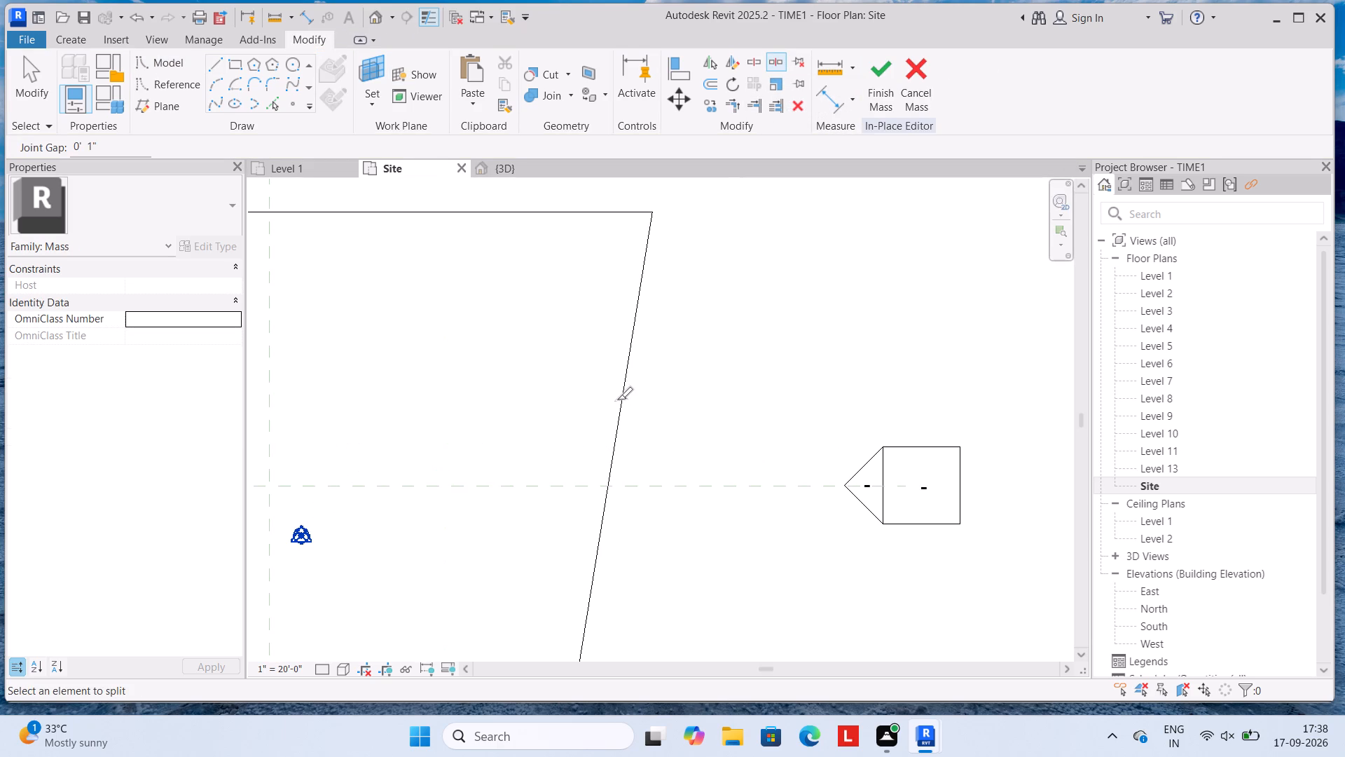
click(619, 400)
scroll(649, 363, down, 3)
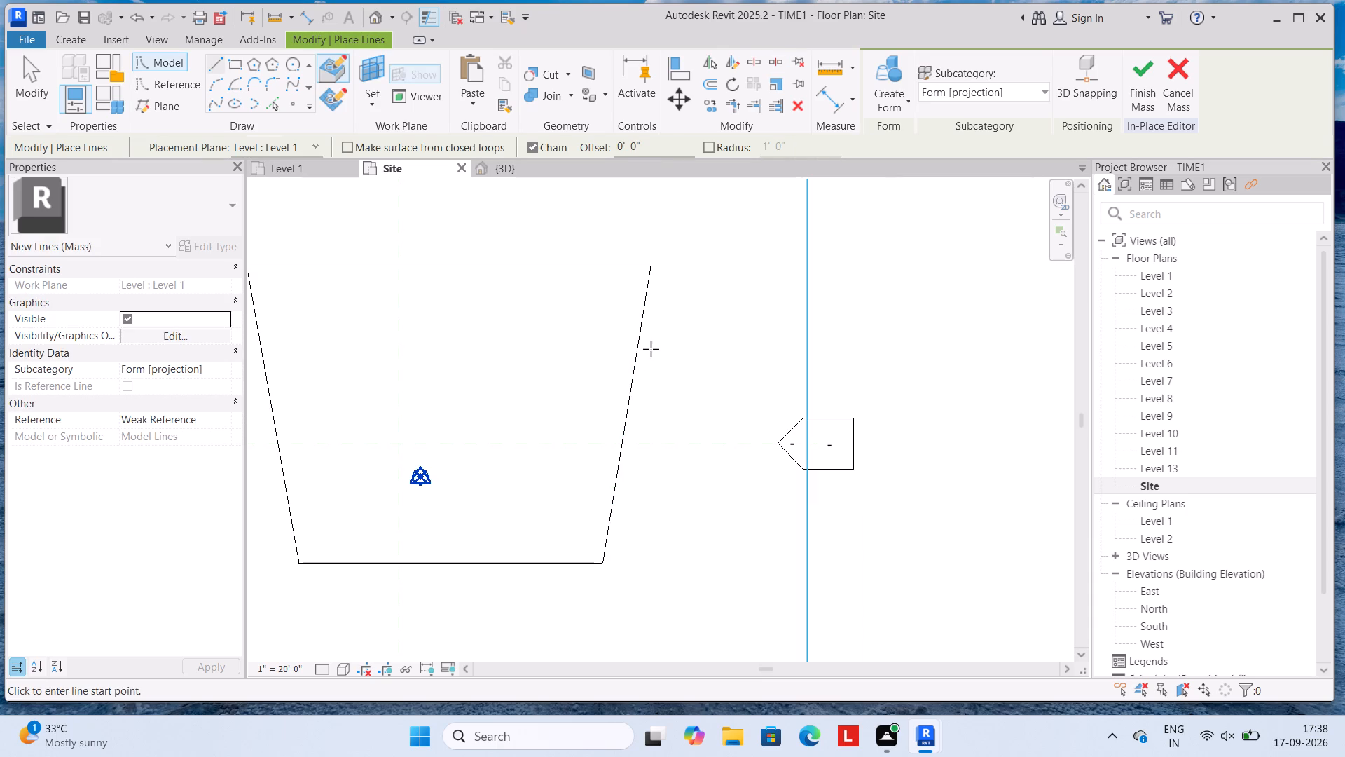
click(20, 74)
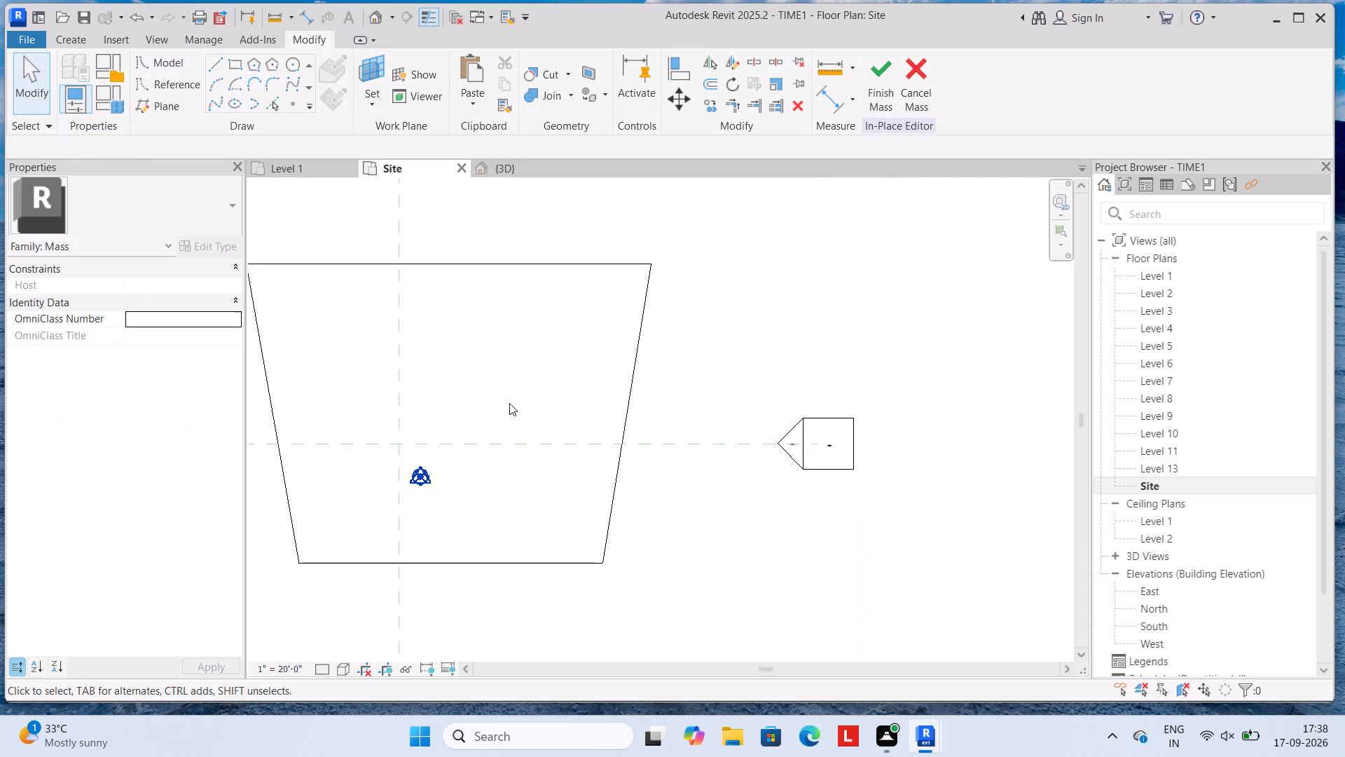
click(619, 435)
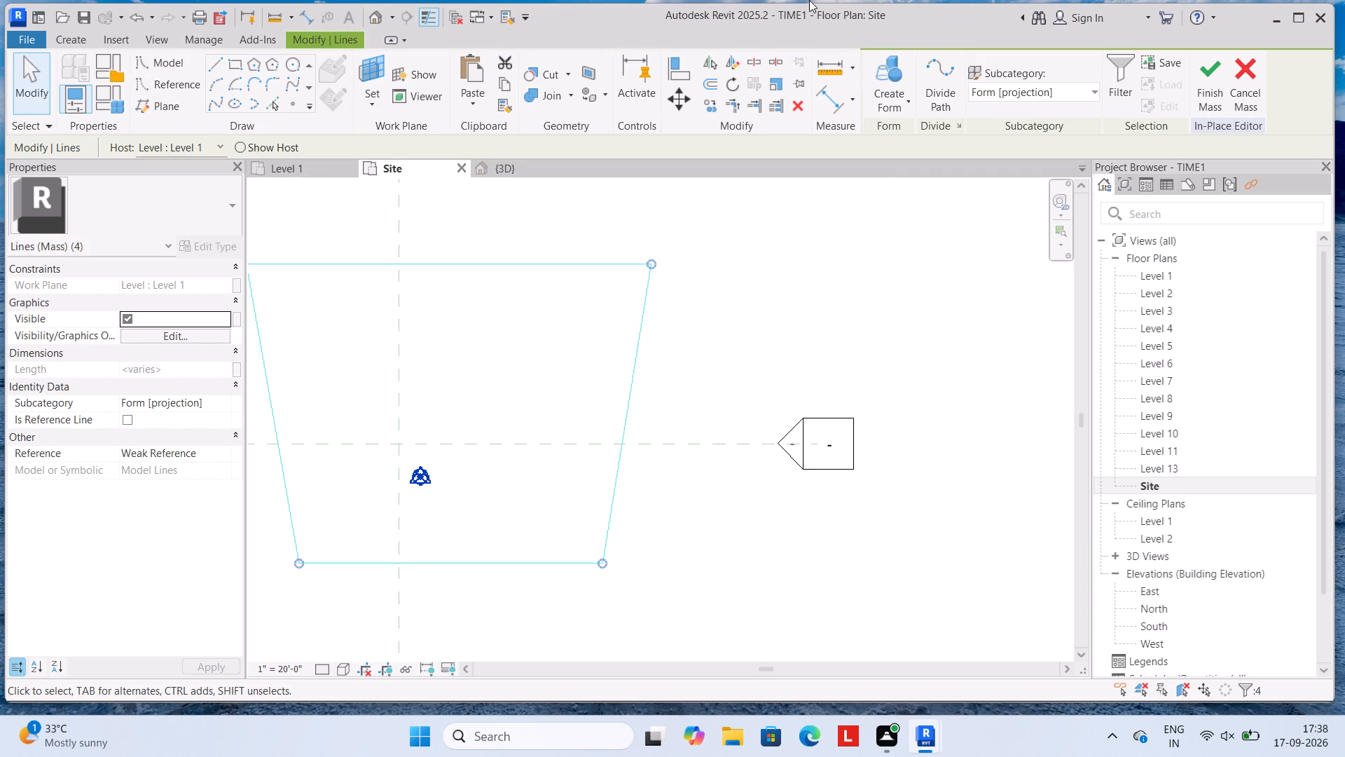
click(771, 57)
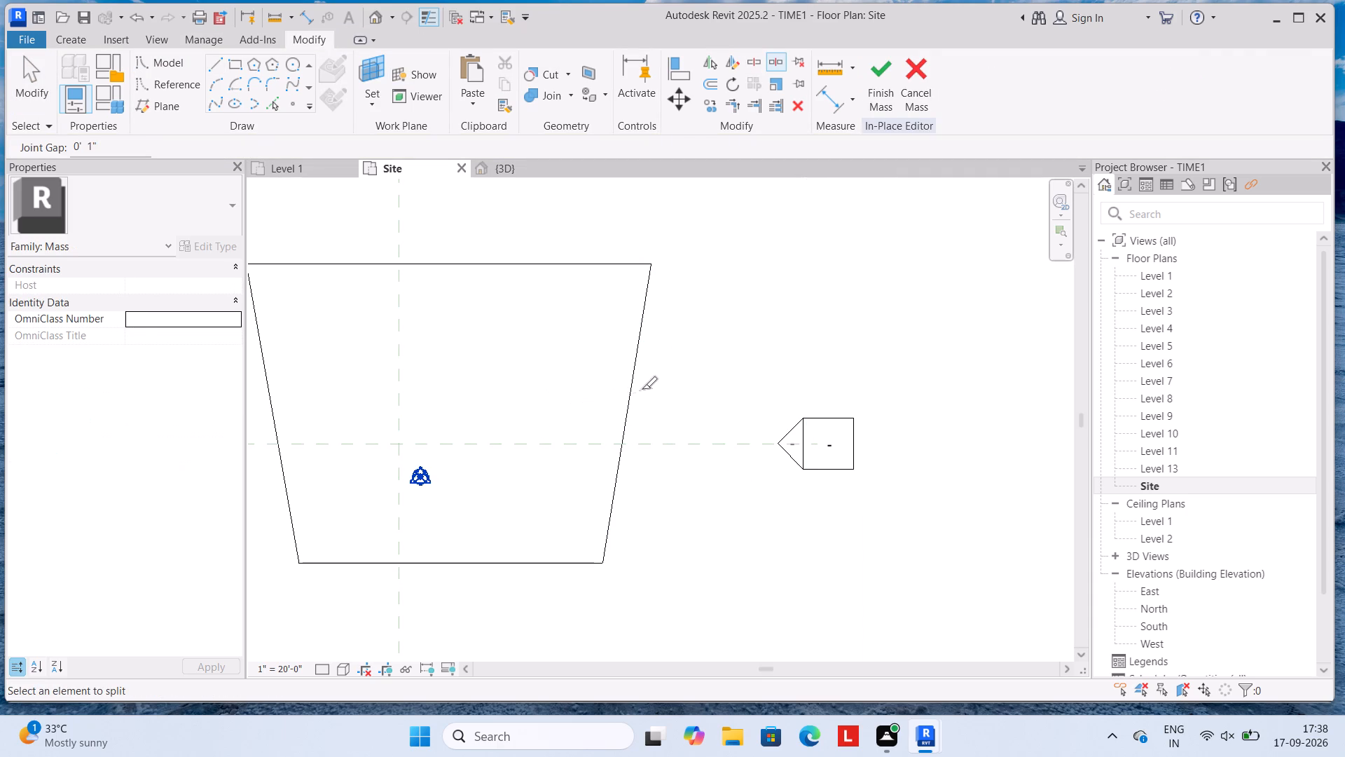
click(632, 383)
Cancel the in-place mass and discard its outline.
click(908, 67)
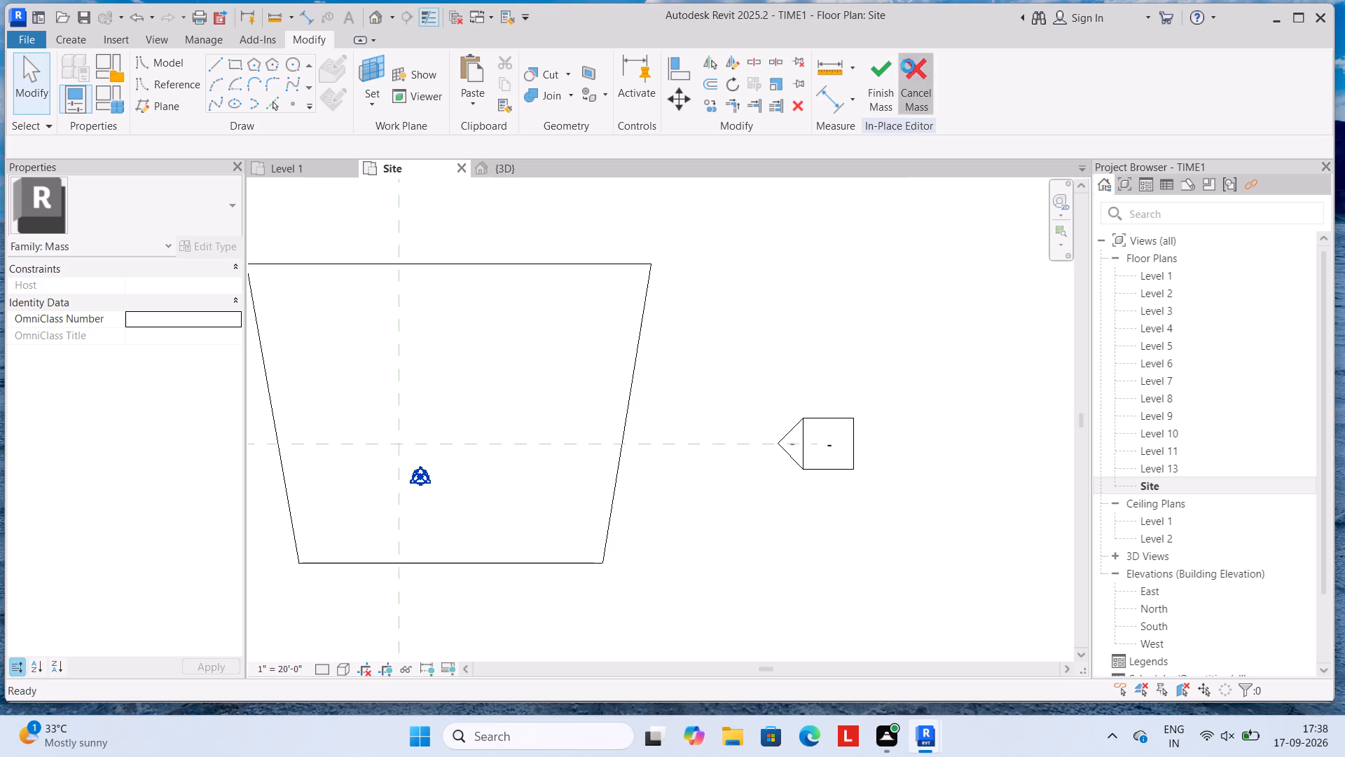
click(731, 383)
scroll(662, 421, down, 2)
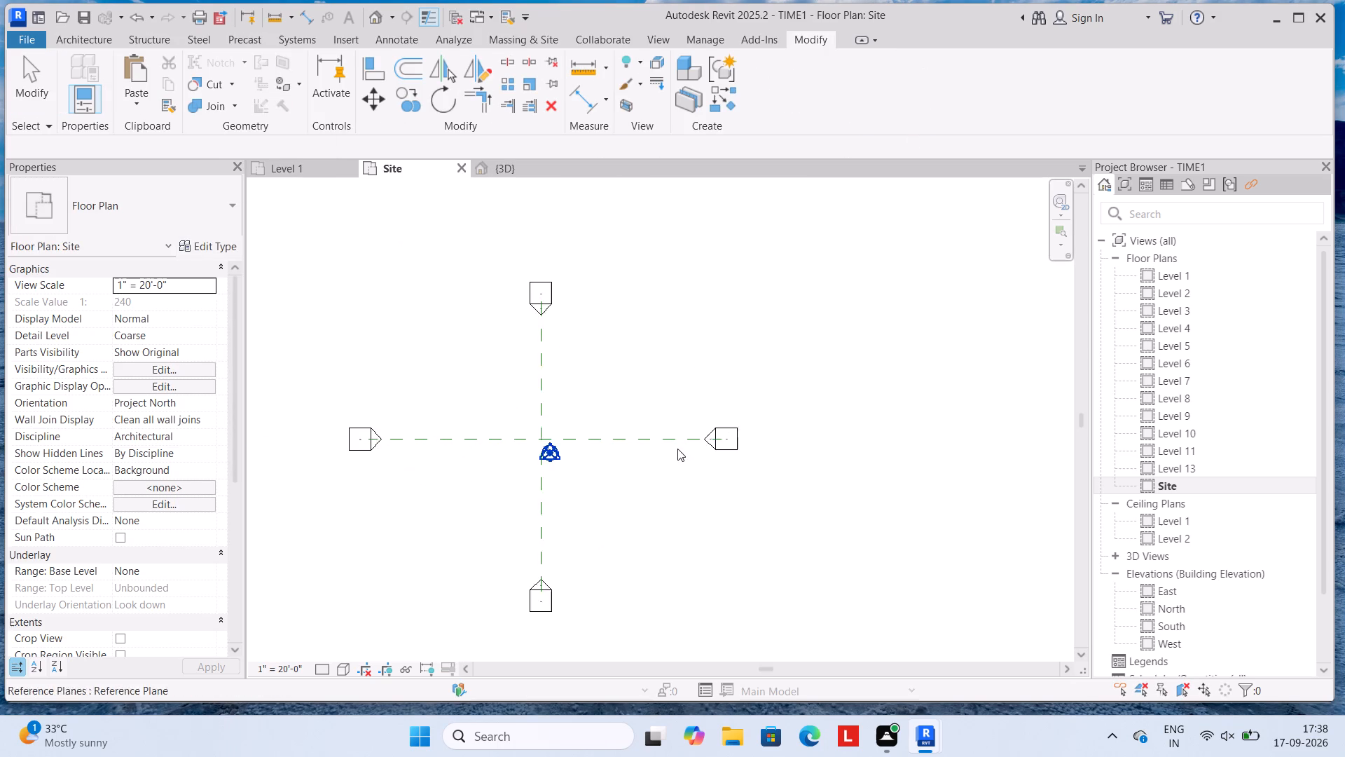
scroll(677, 449, down, 5)
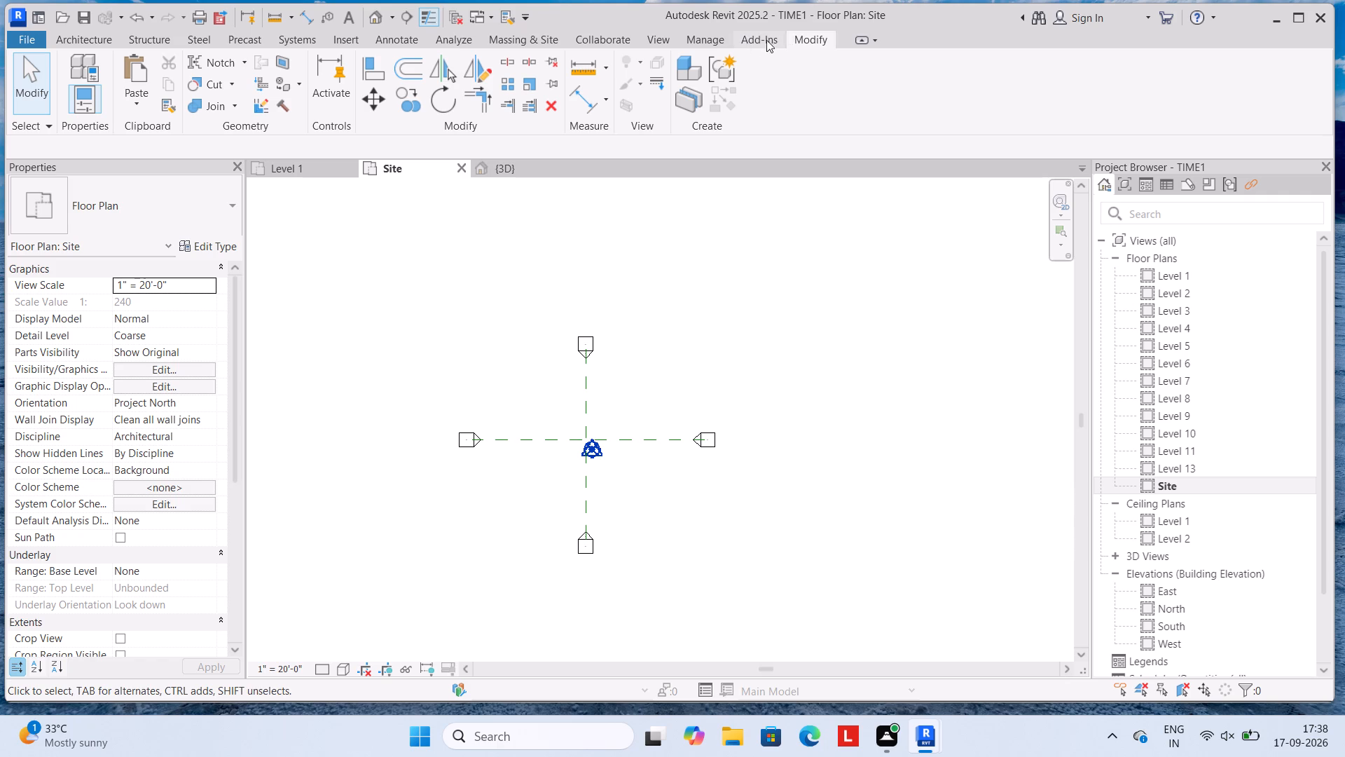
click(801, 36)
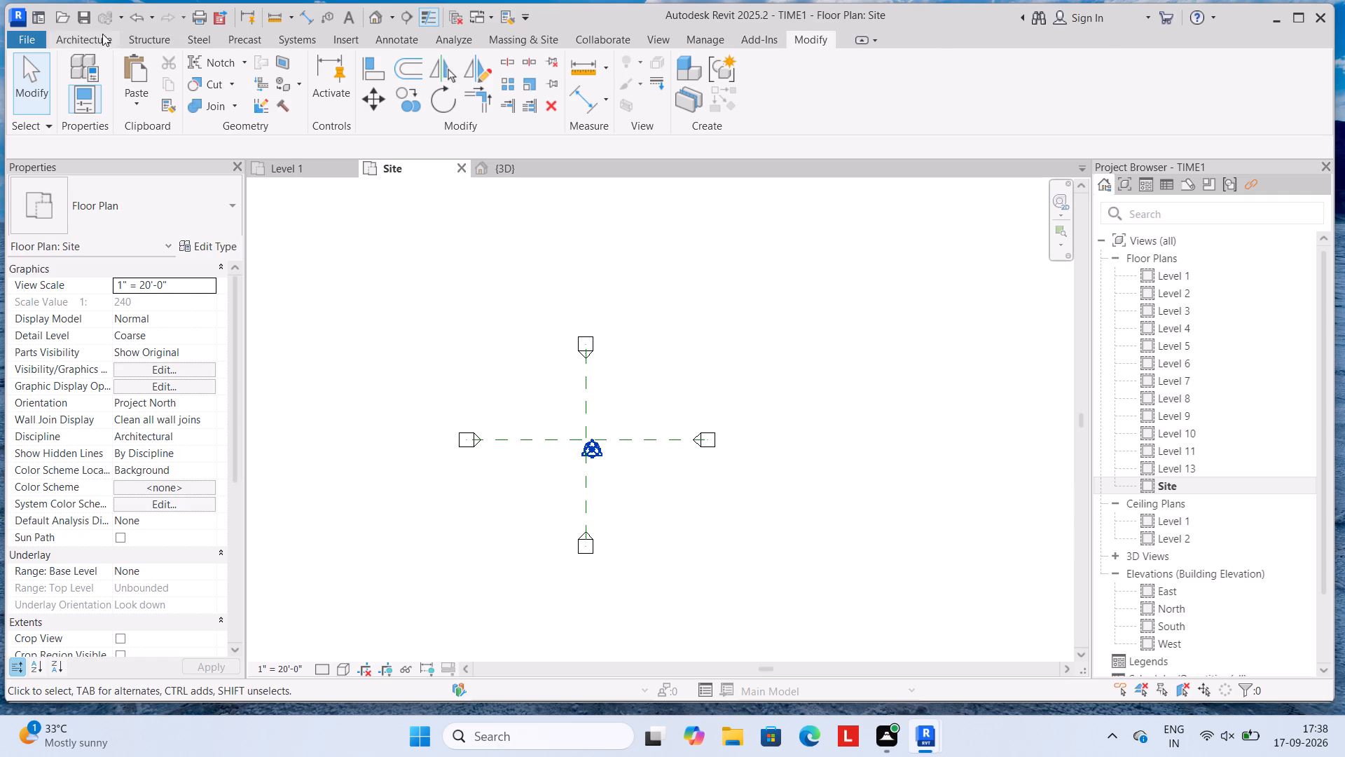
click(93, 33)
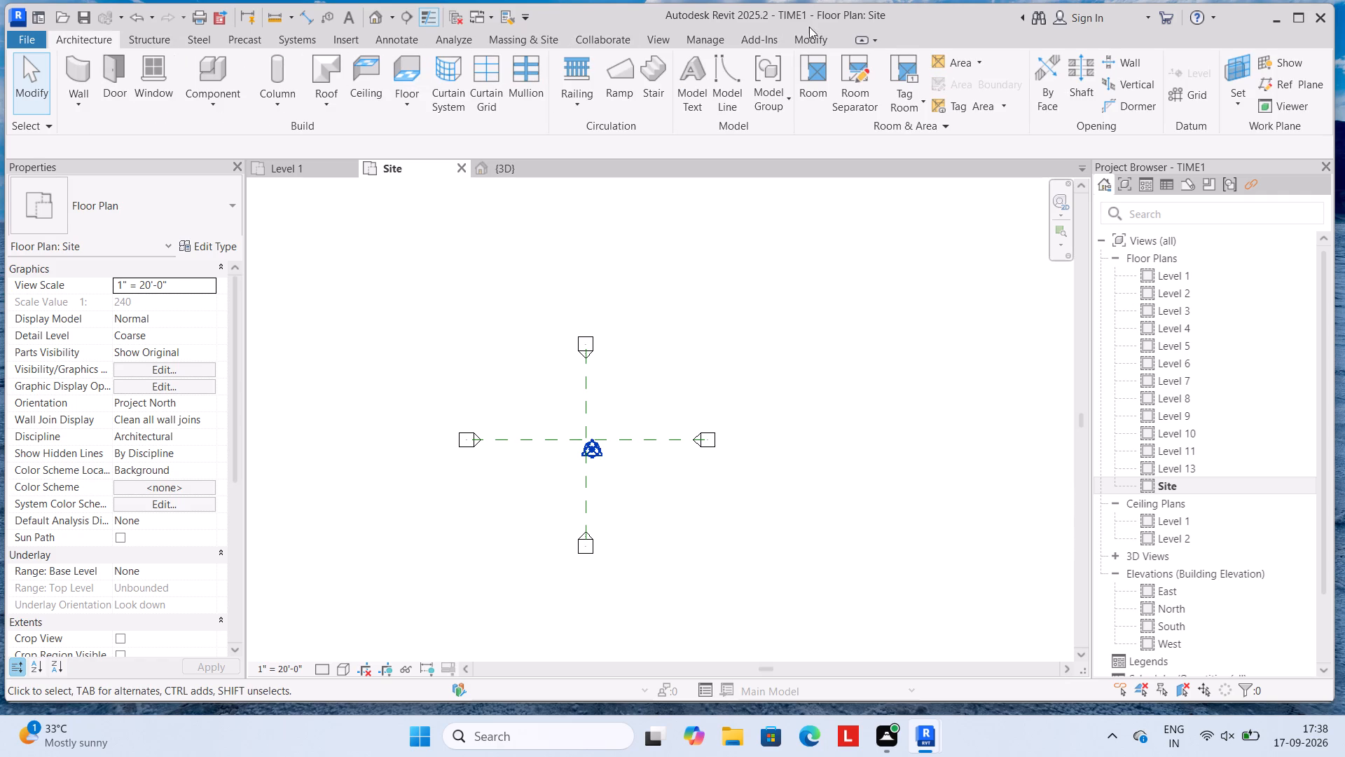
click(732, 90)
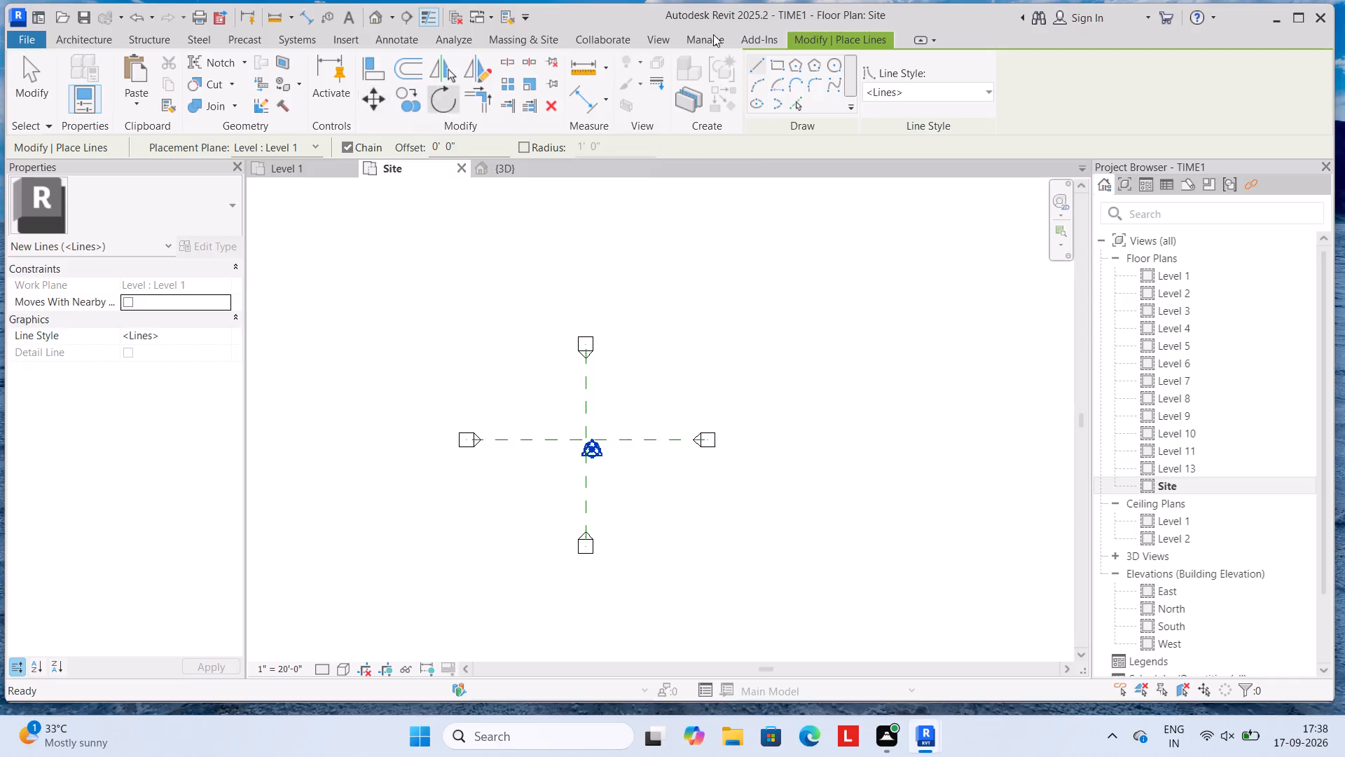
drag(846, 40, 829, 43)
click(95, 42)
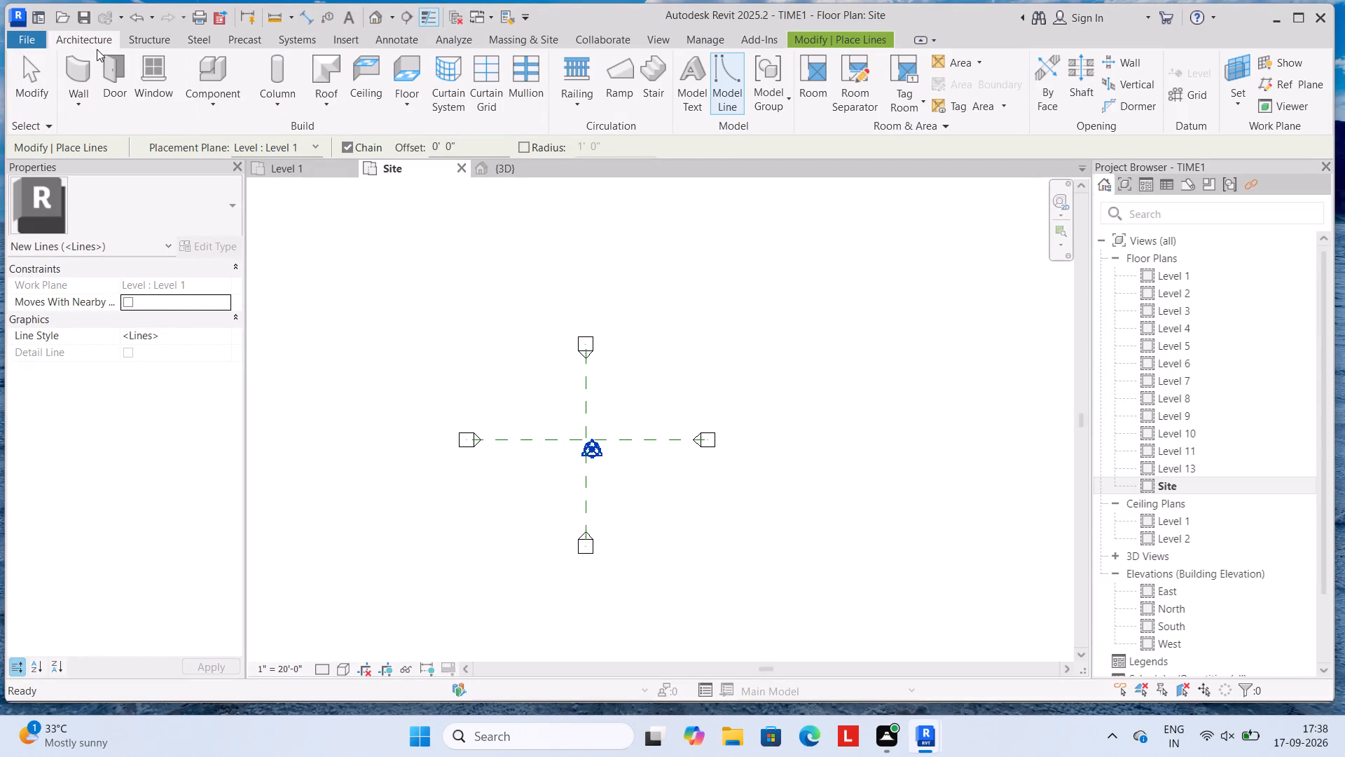
Start a new in-place mass named Mass 1.
click(513, 36)
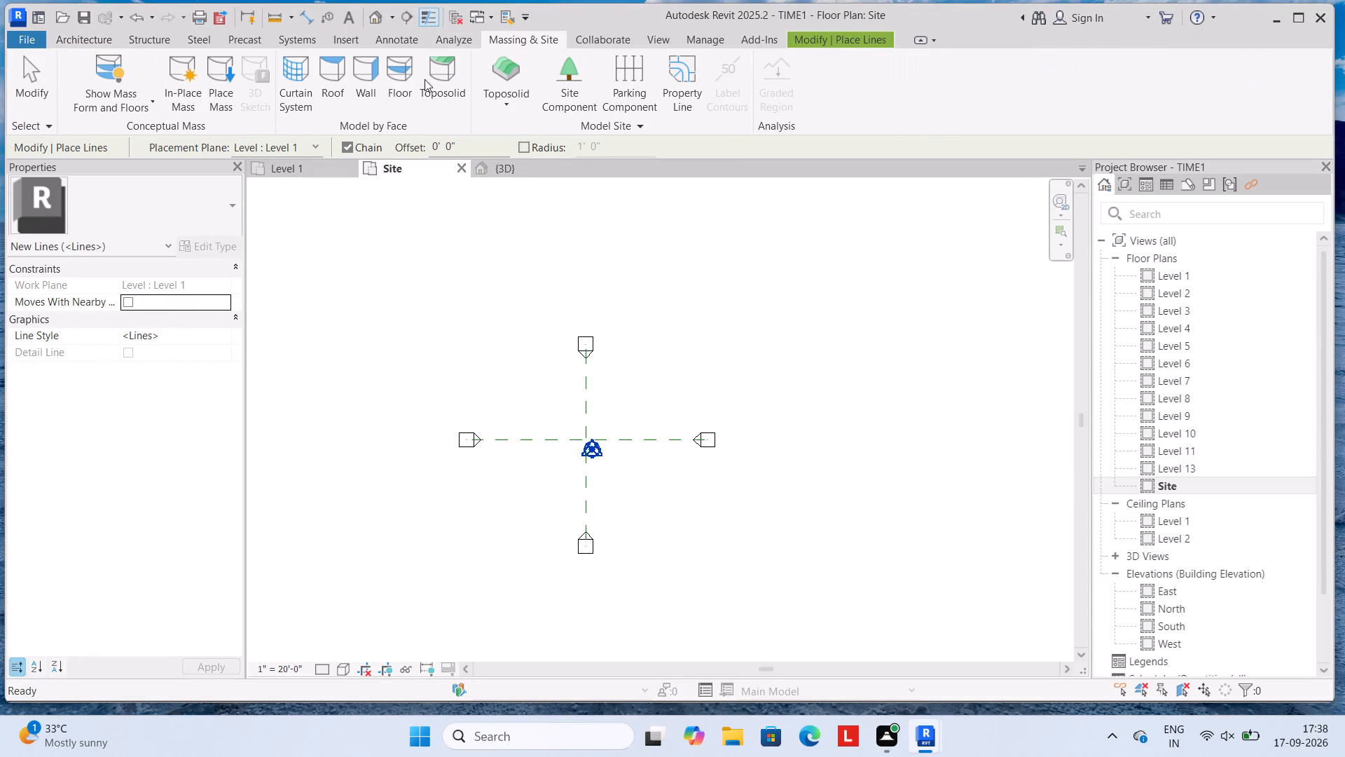
click(187, 75)
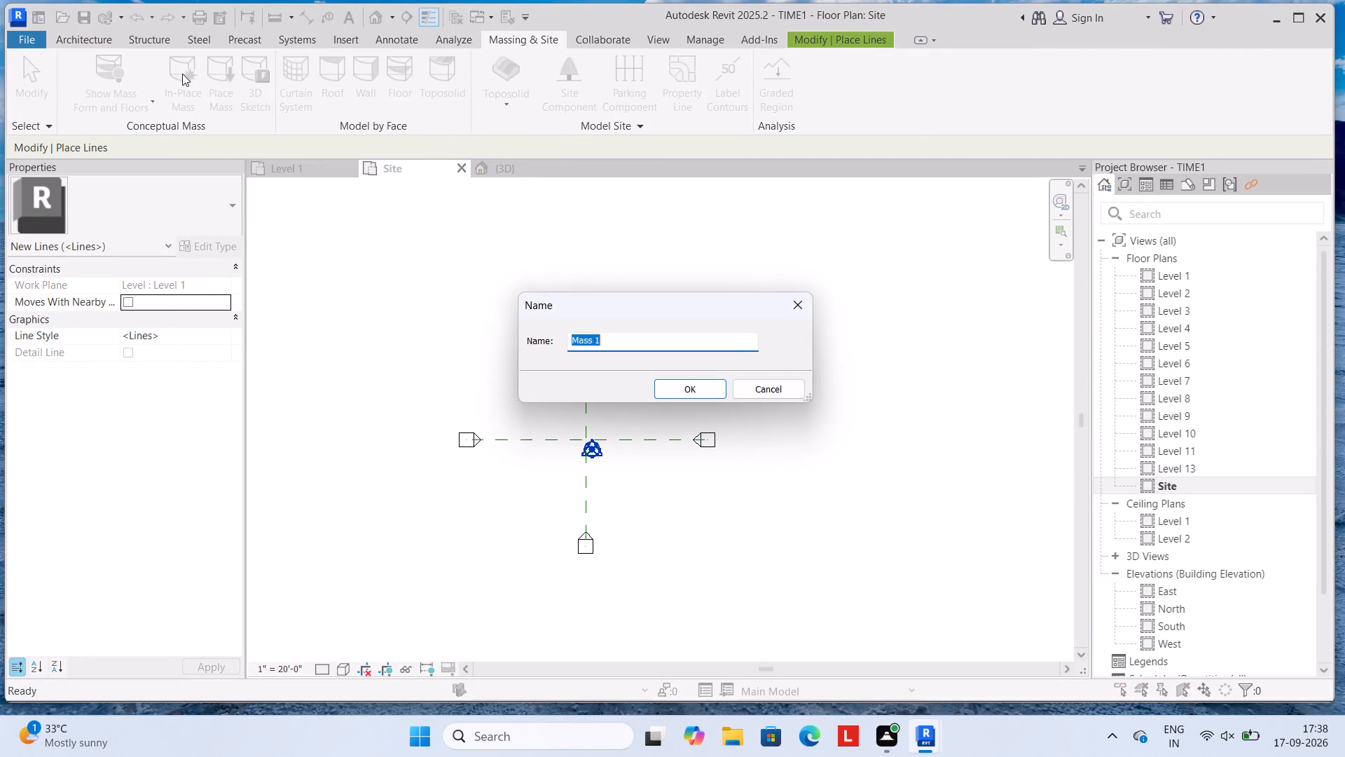
click(698, 388)
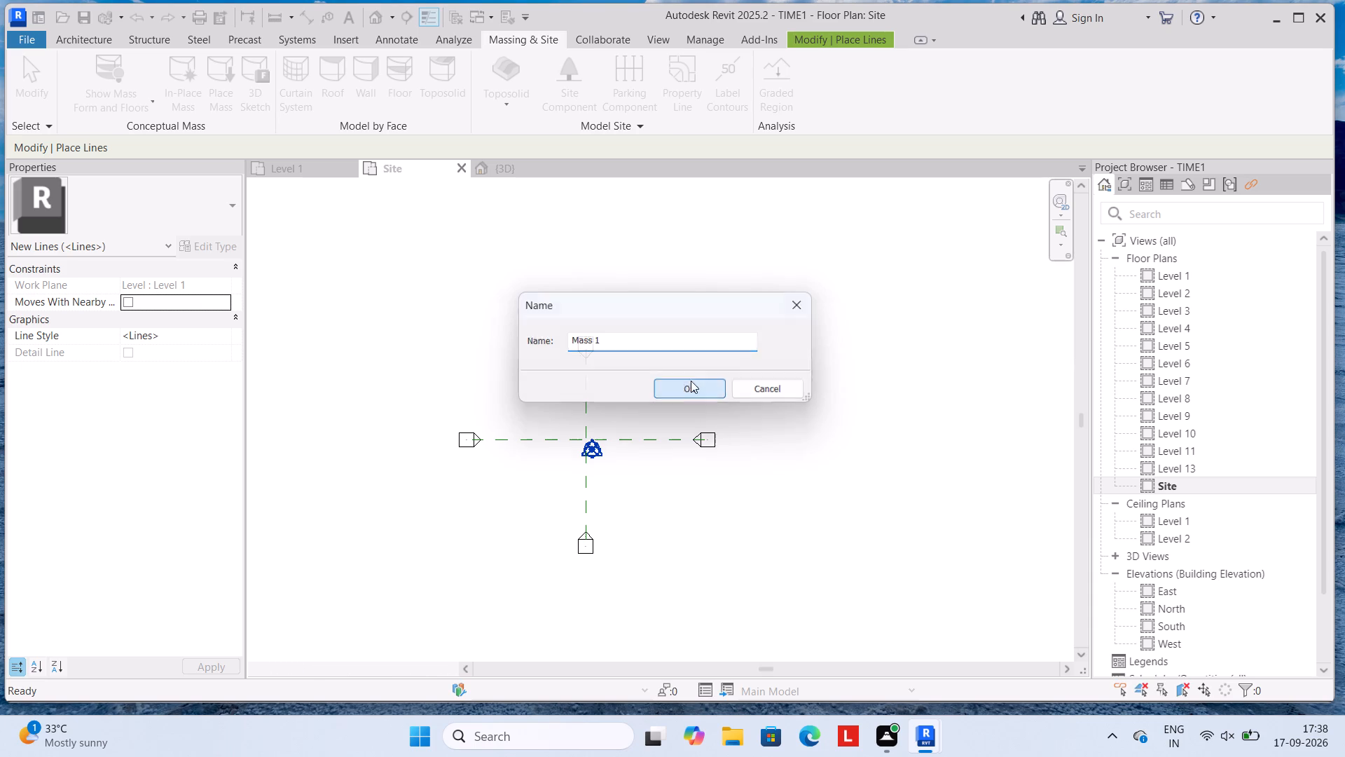
Draw chained model lines for the outline's west side, about 76' long at 80°, and its bottom side, about 72' long.
click(235, 53)
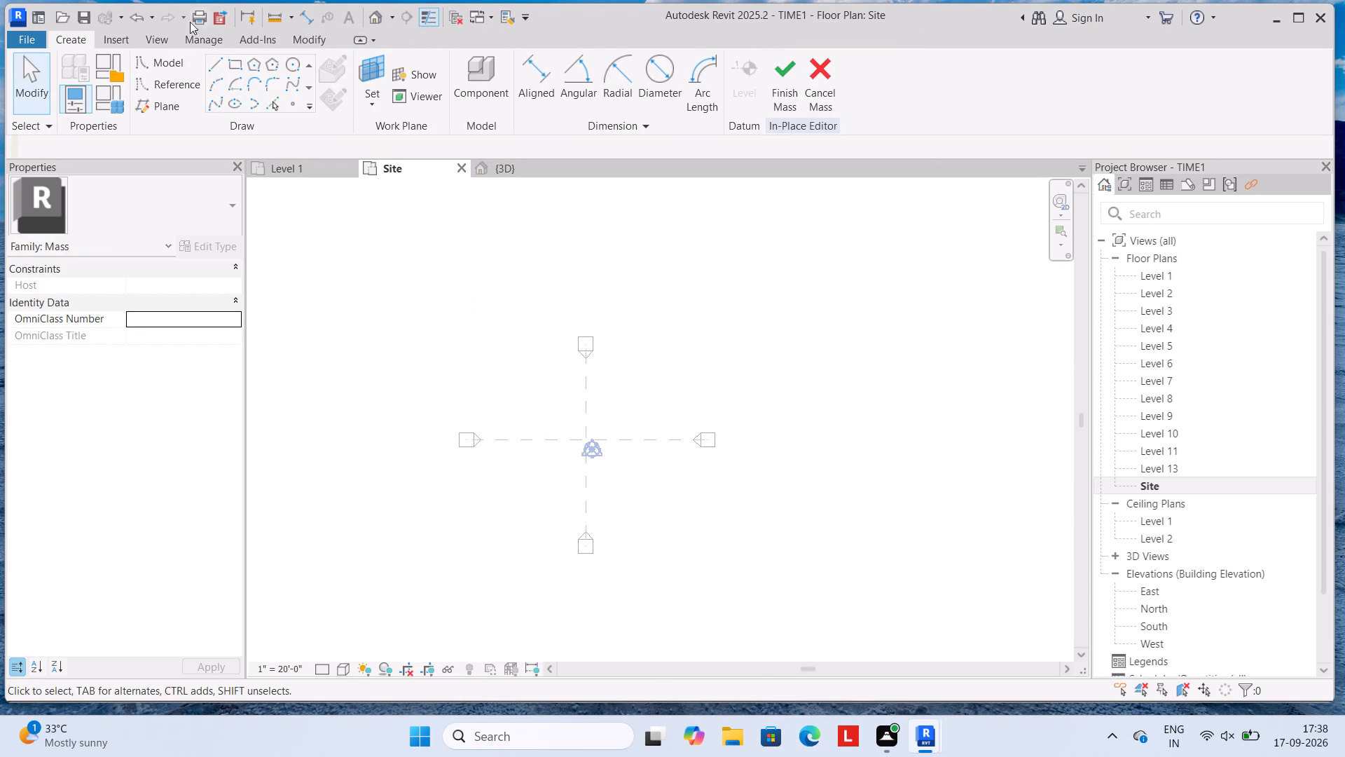
click(211, 62)
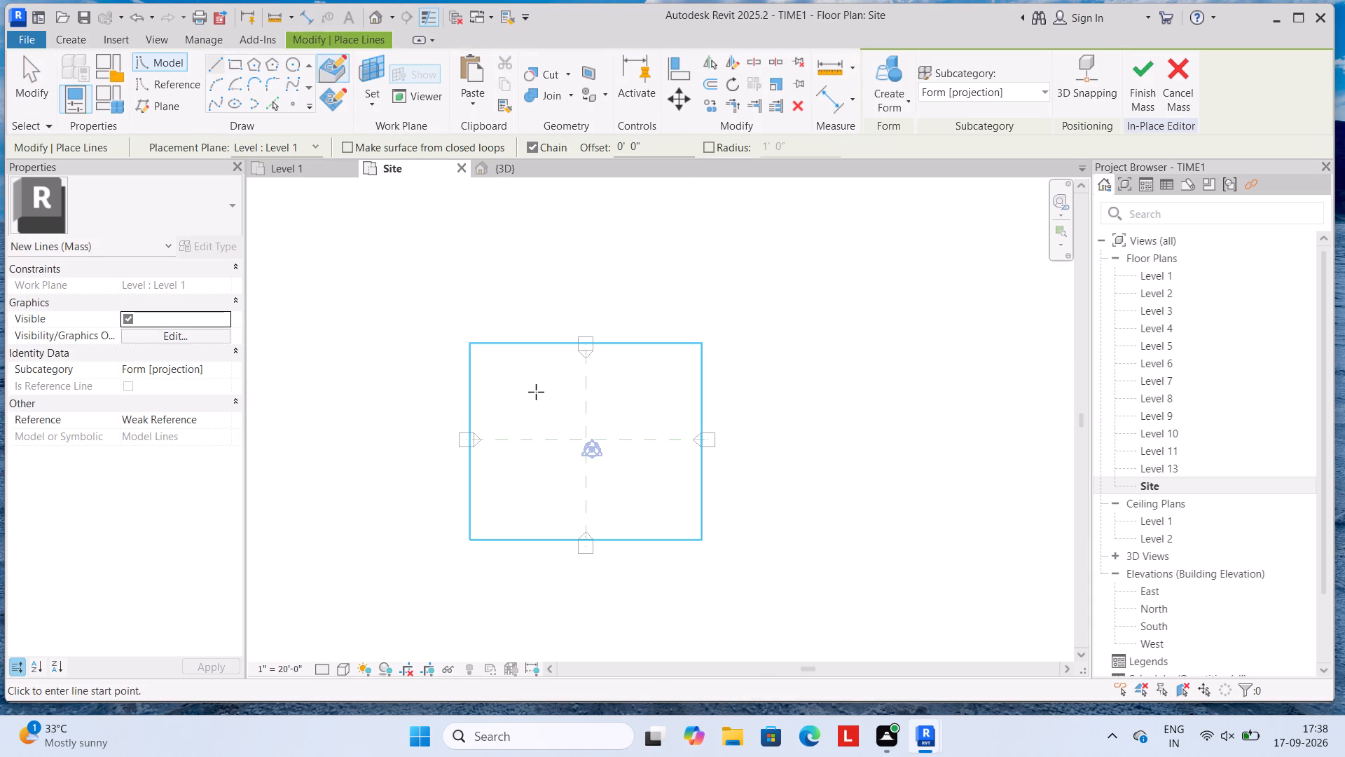
click(534, 389)
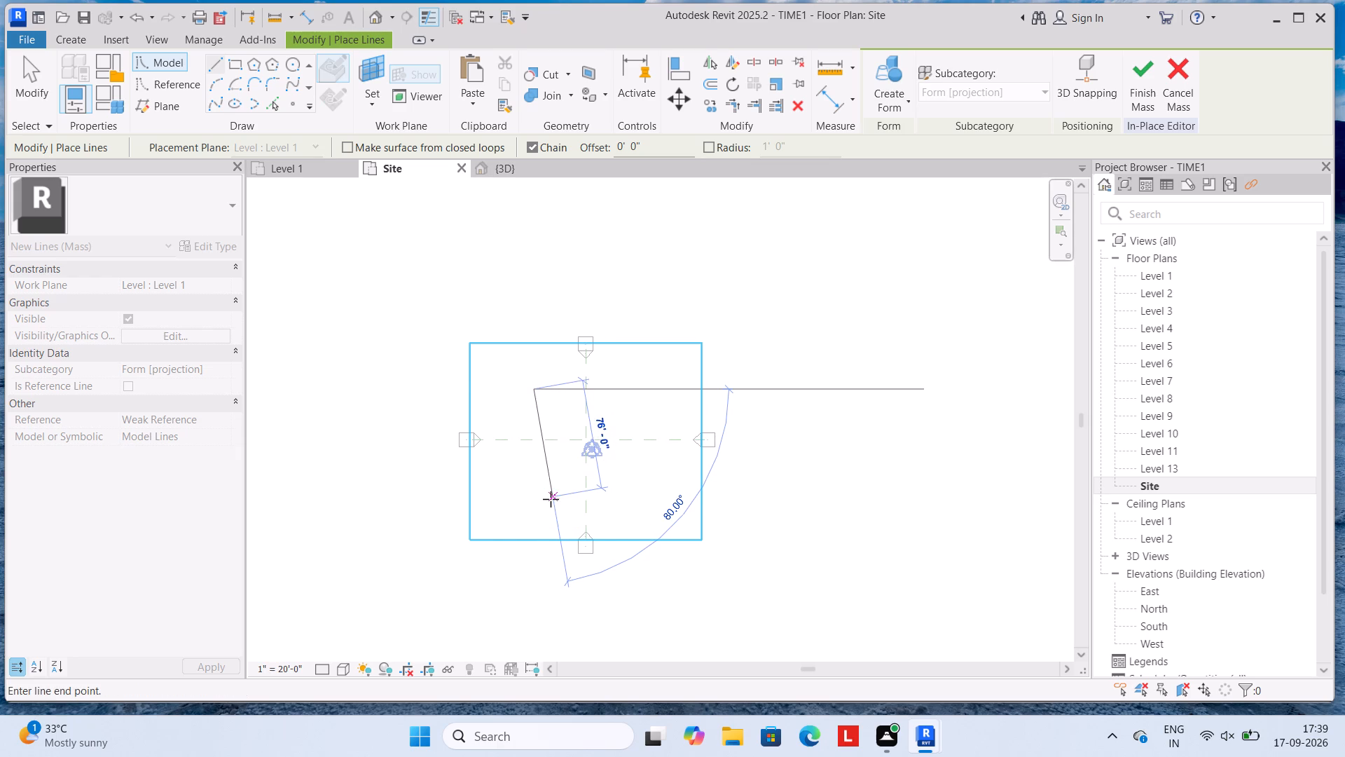
click(551, 498)
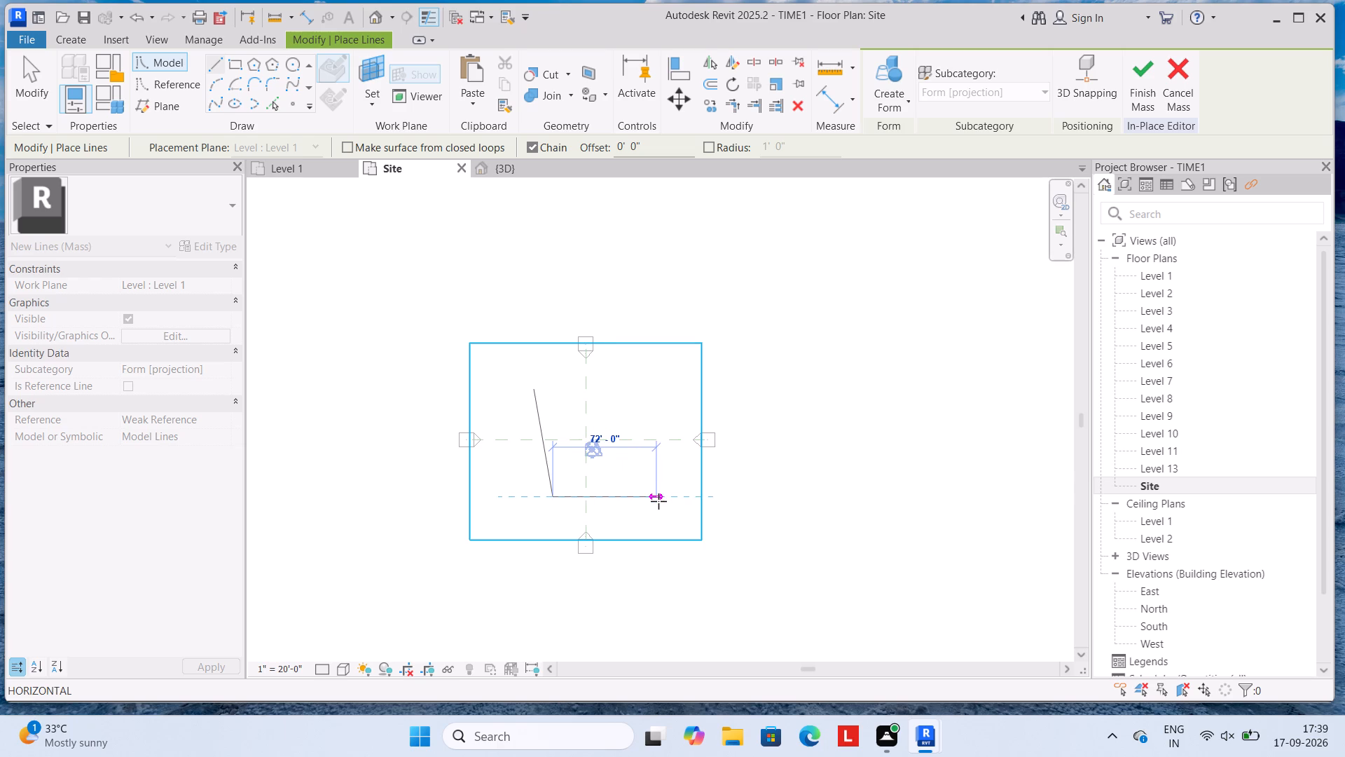
click(658, 500)
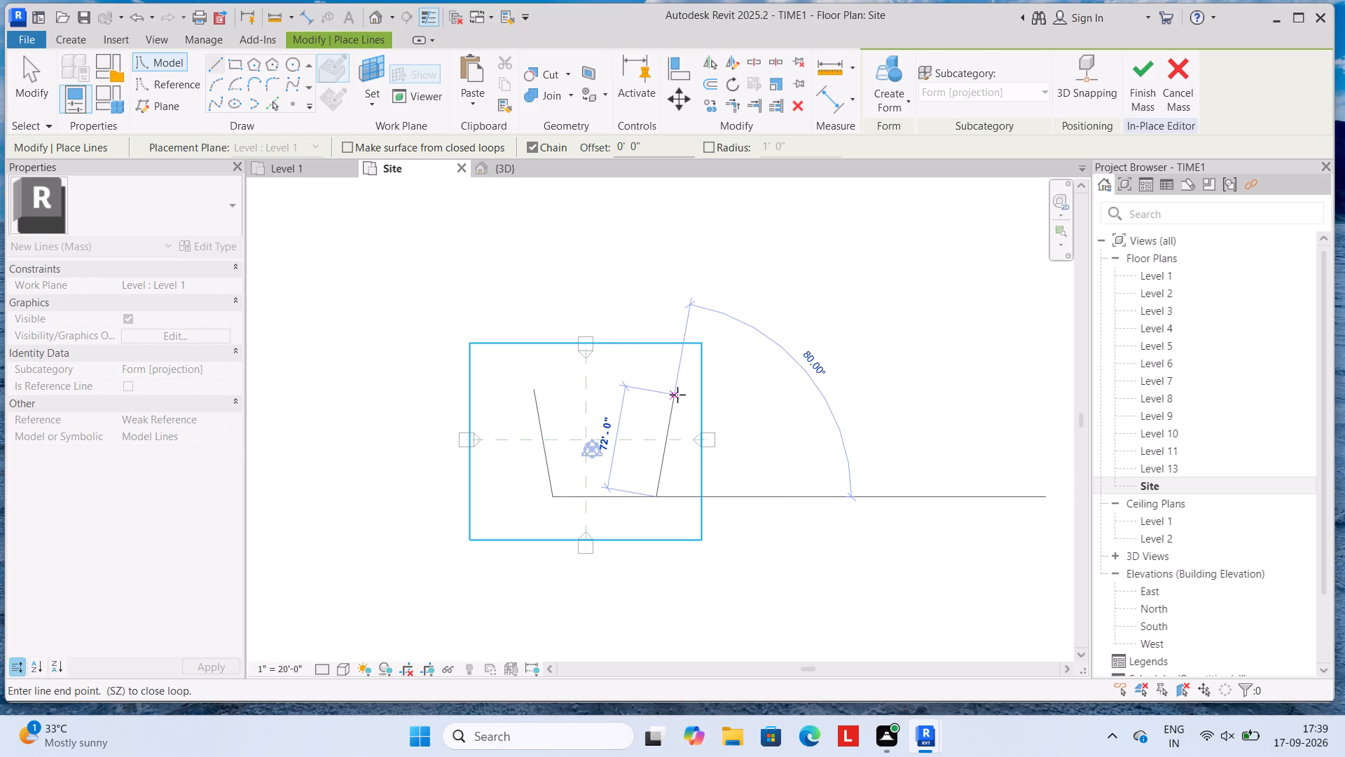
key(Escape)
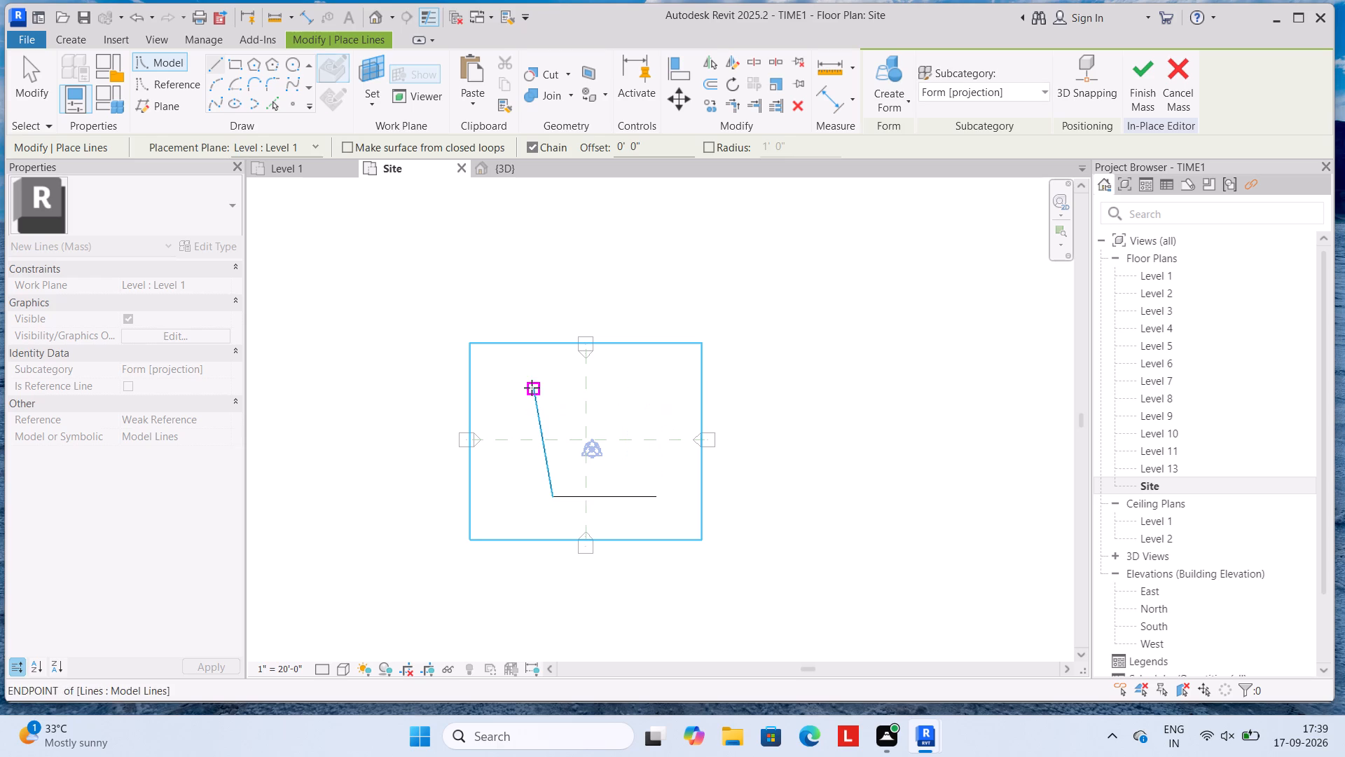
Draw a horizontal top model line about 85' 2" long from the west side's upper end, aligned with the bottom line's east end.
click(531, 378)
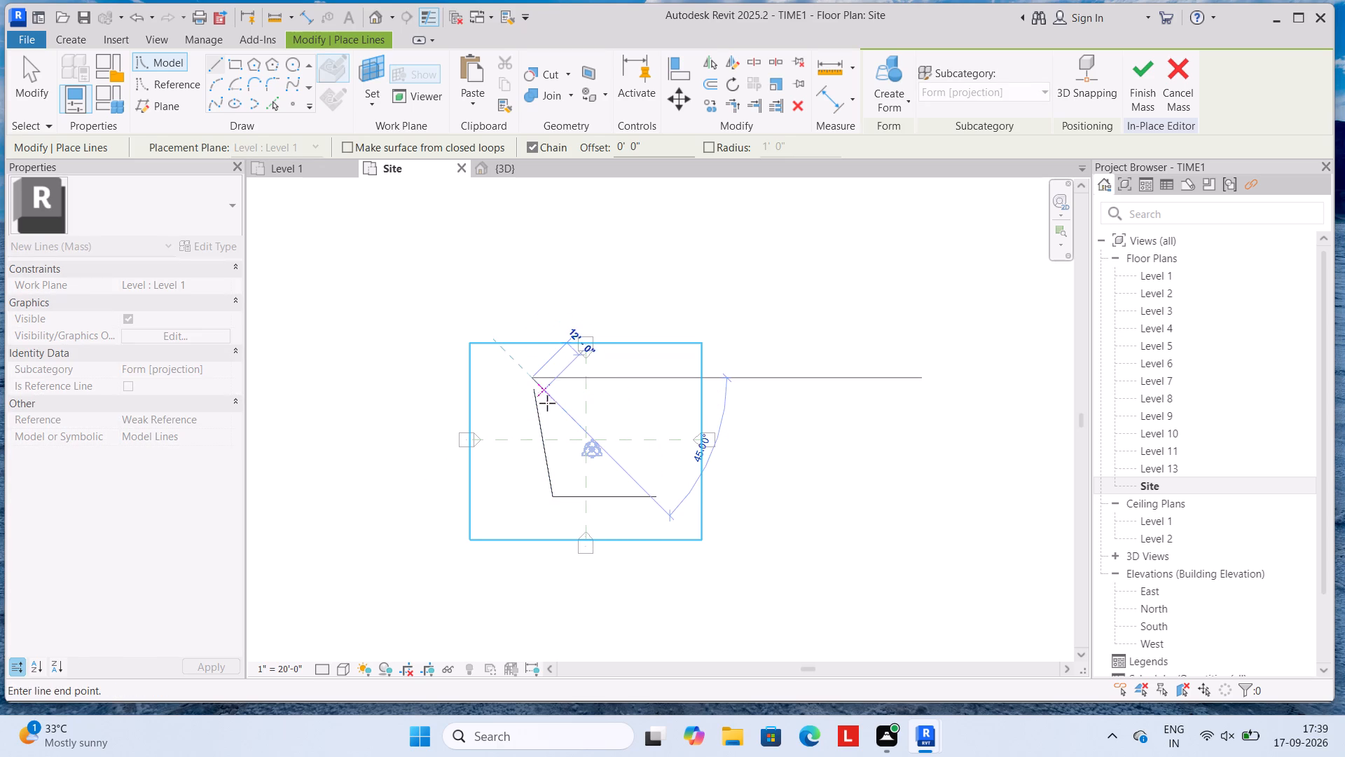
key(Escape)
click(534, 390)
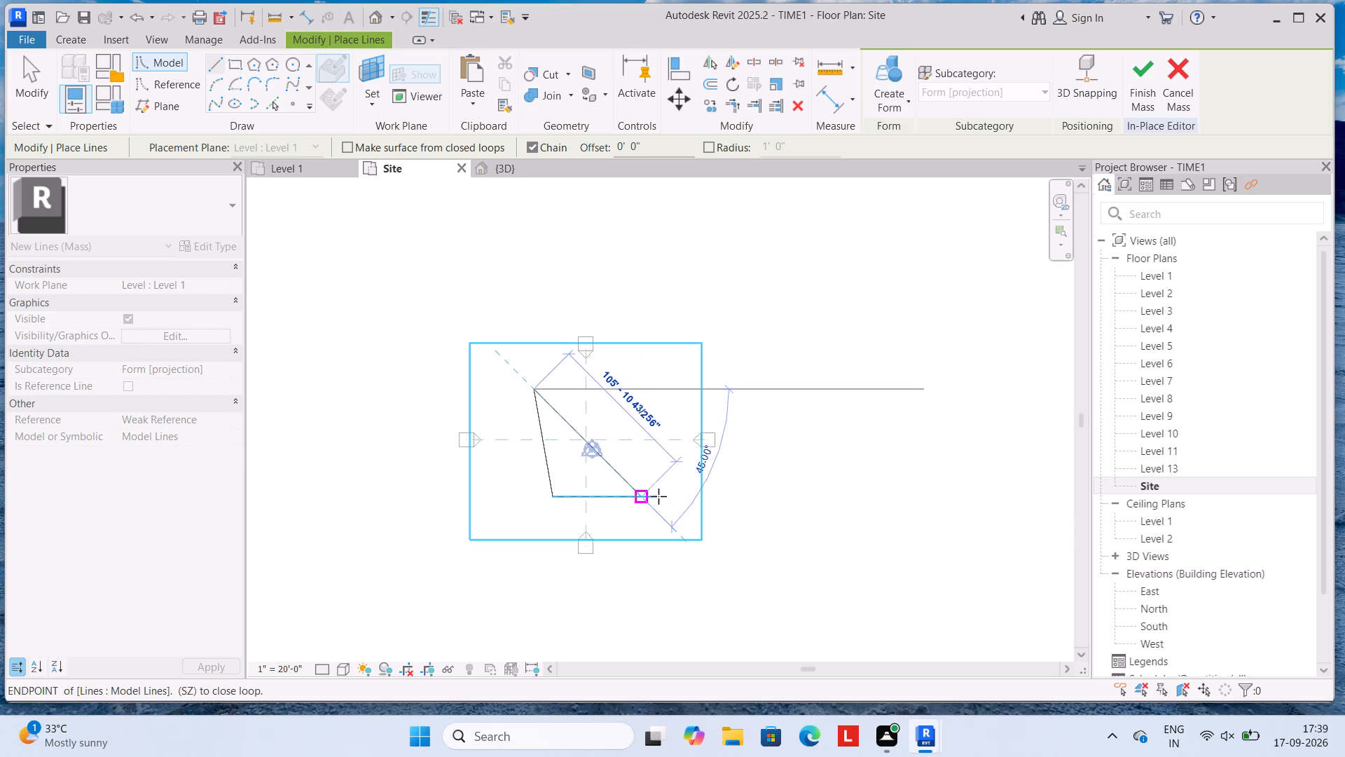
click(653, 385)
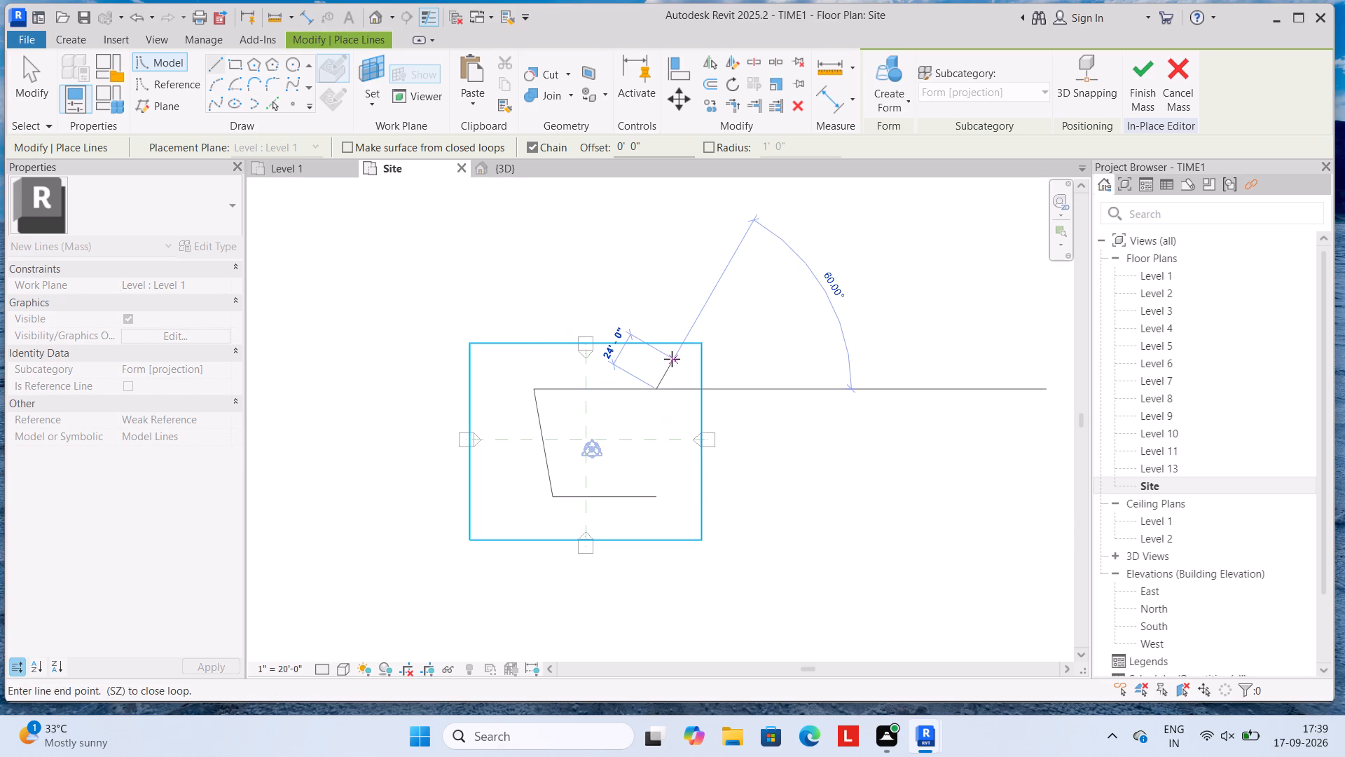
key(Escape)
scroll(646, 501, up, 4)
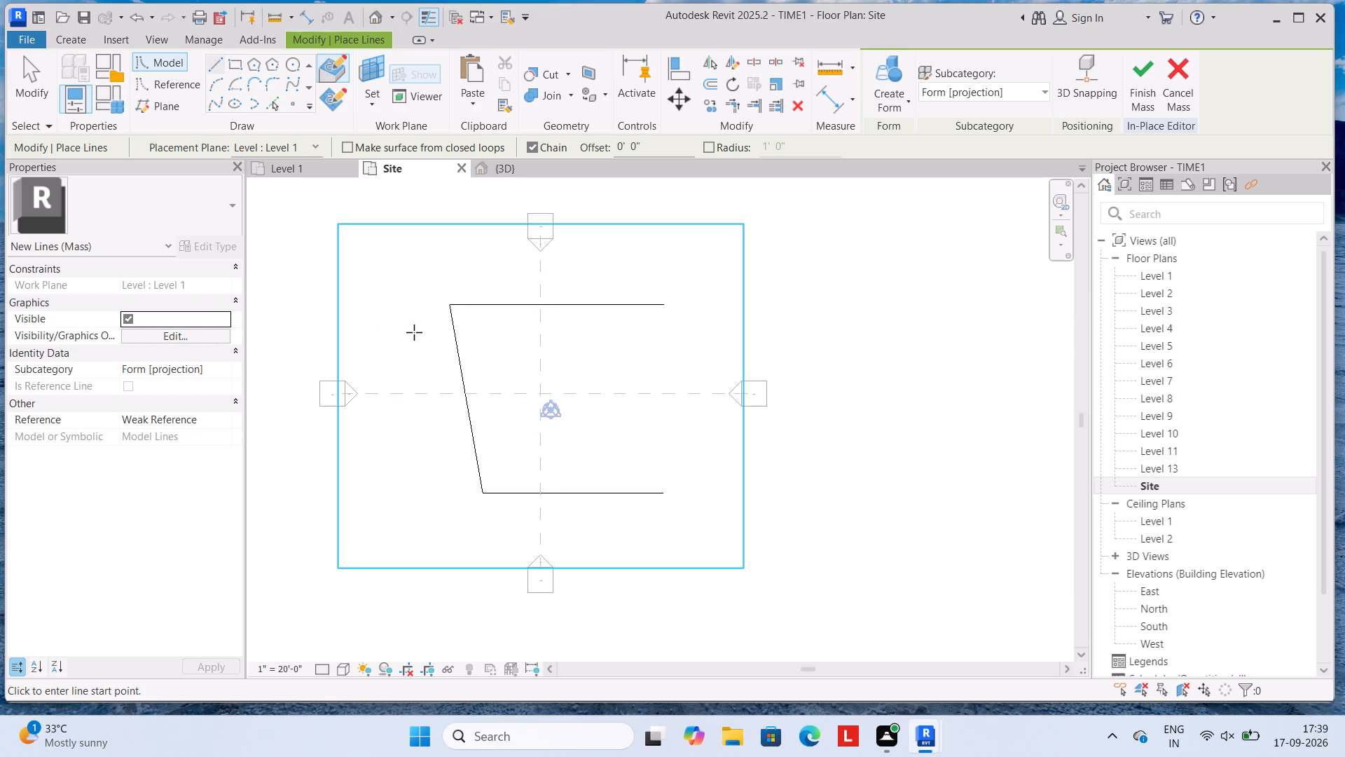
key(Escape)
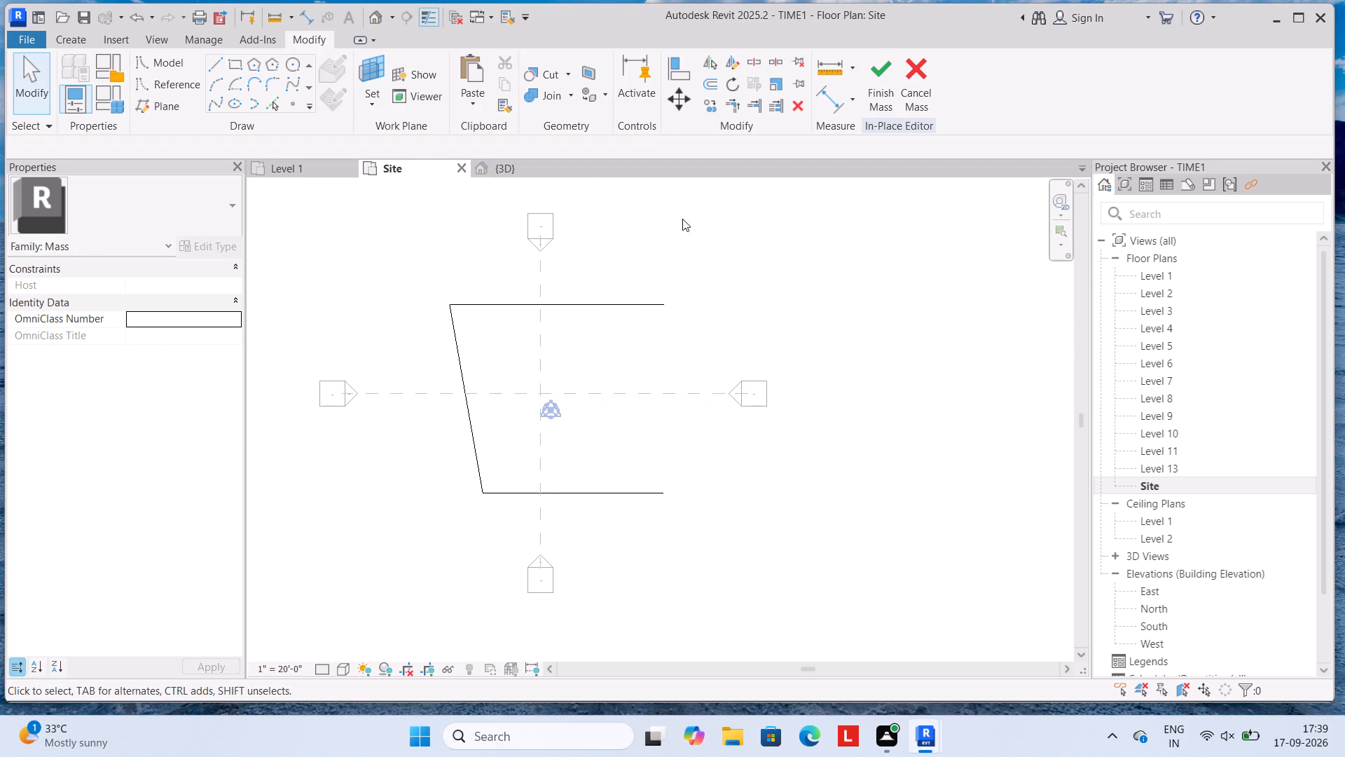
Offset copies of the outline's top, west and bottom lines 20' inward to form an inner parallel outline.
click(609, 306)
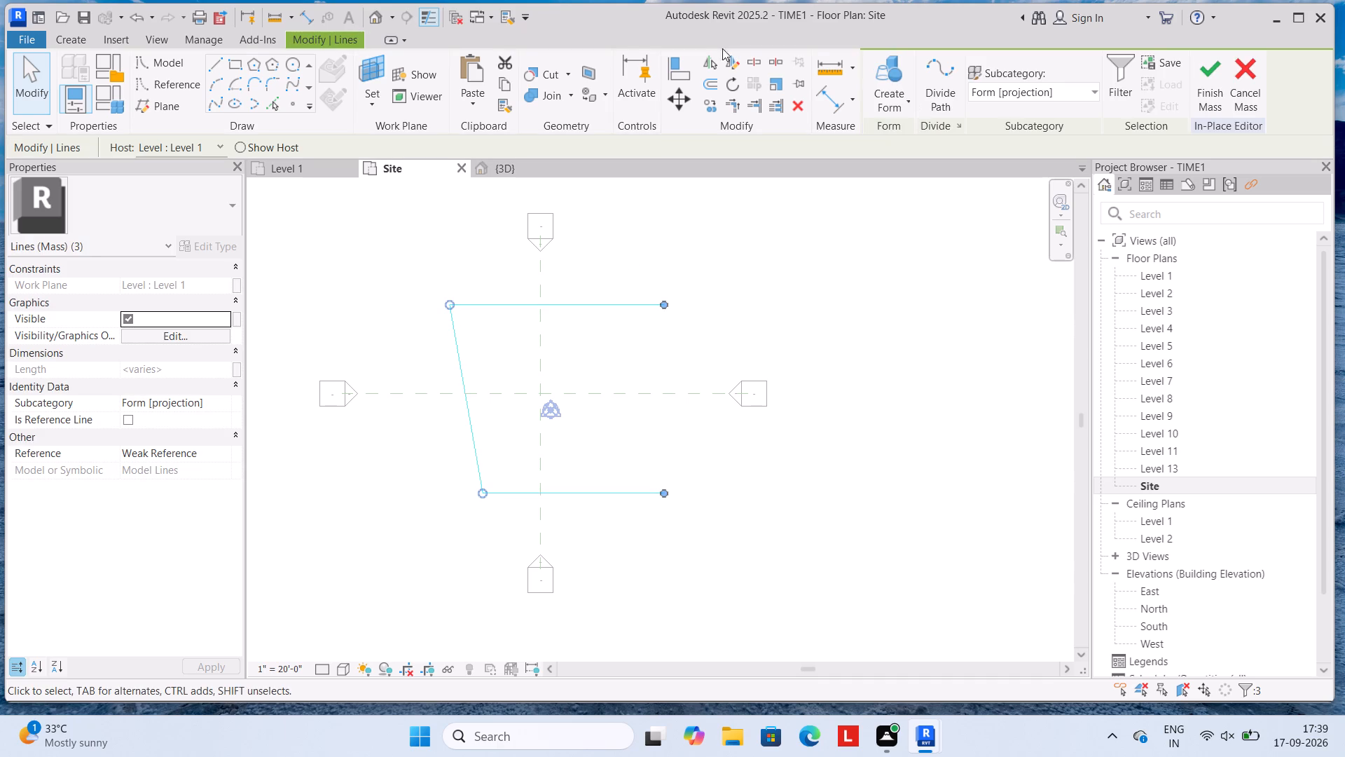
click(713, 86)
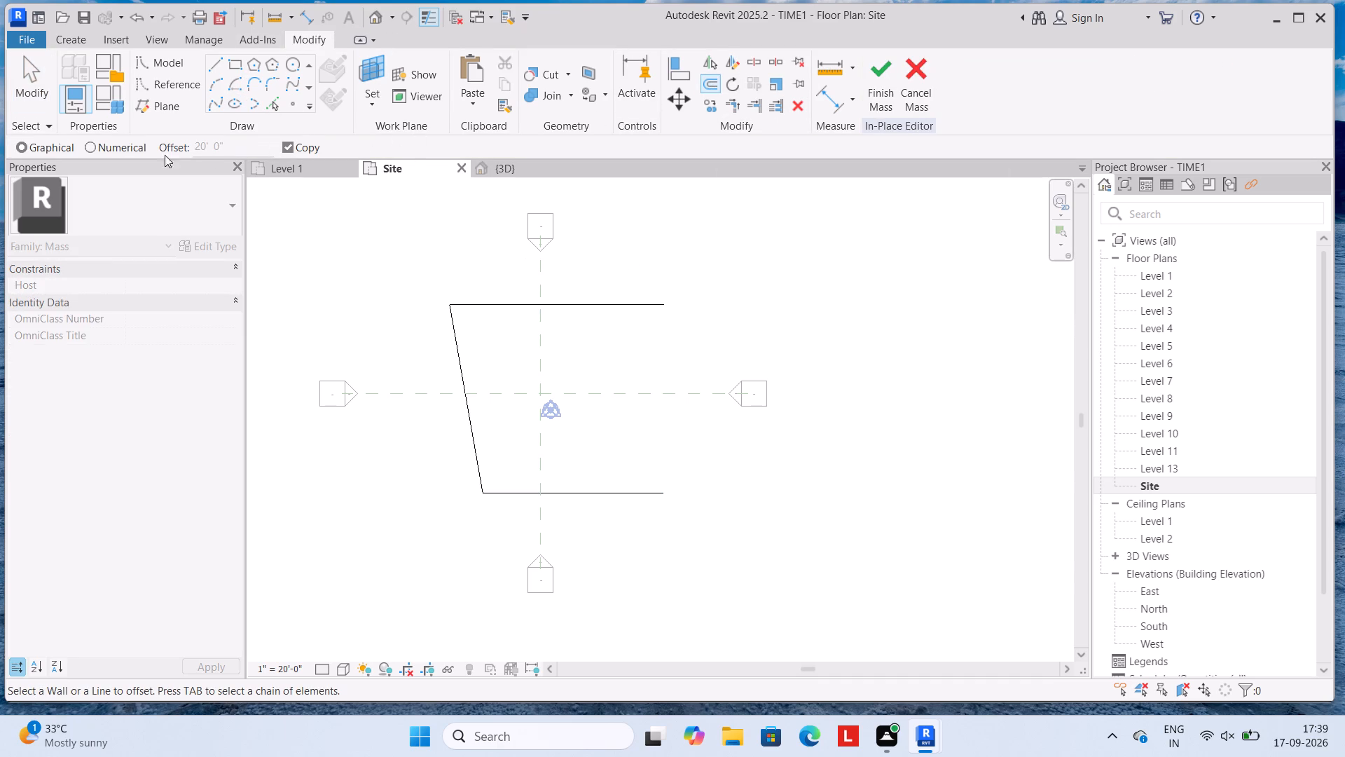
click(88, 146)
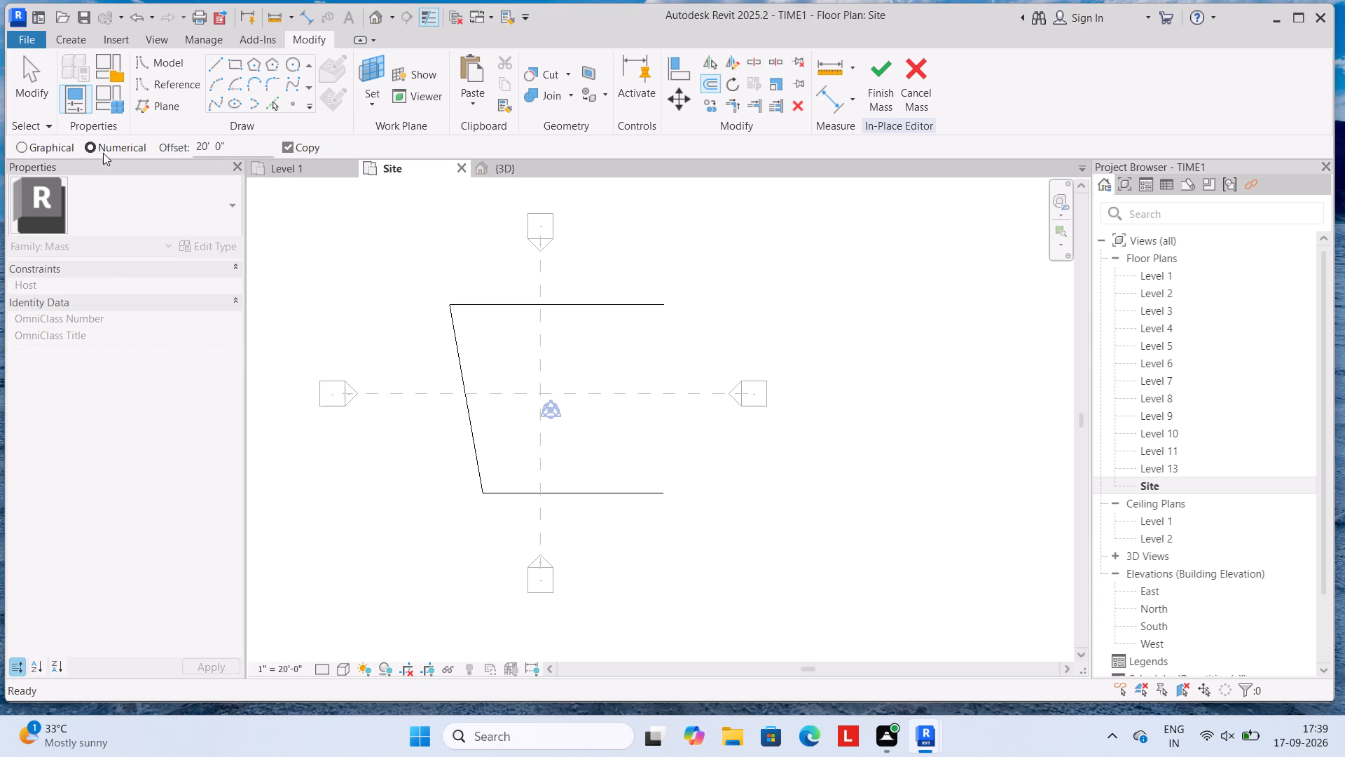
click(630, 307)
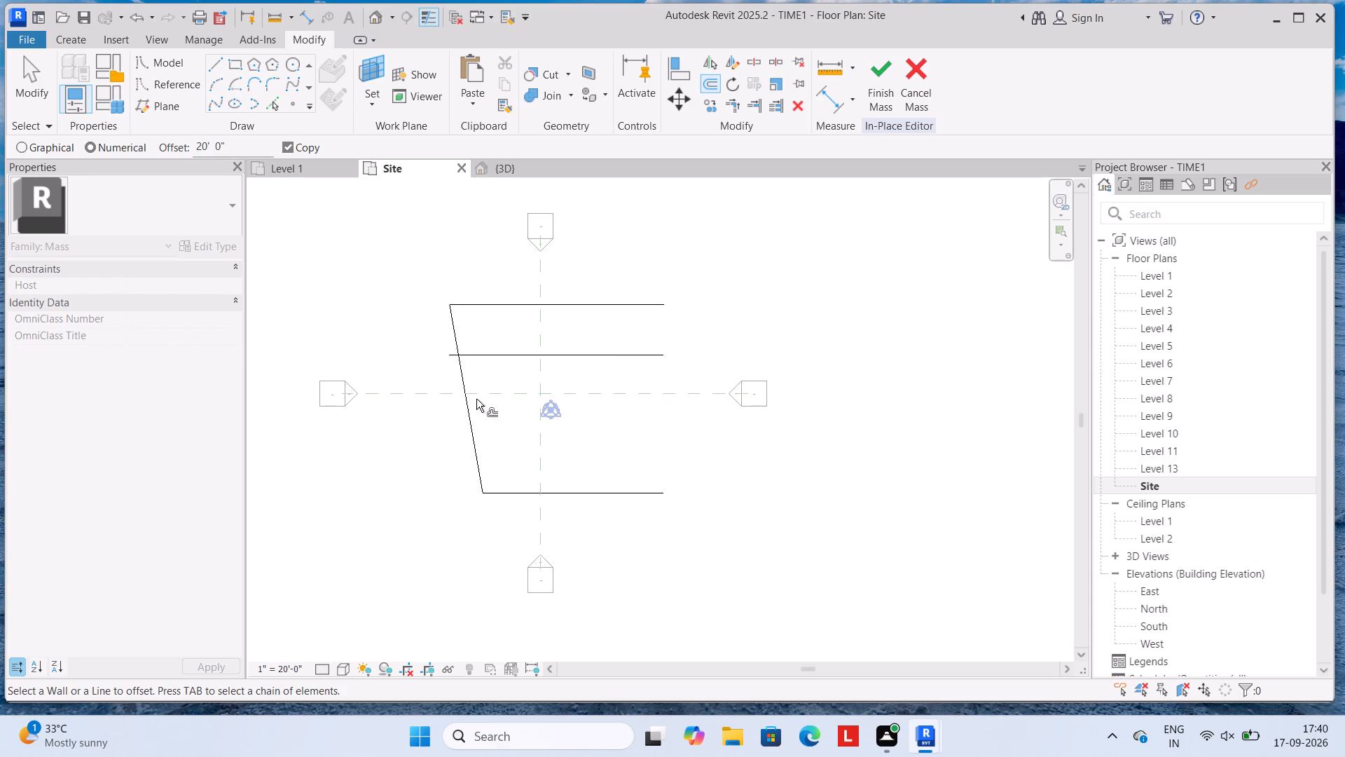
click(468, 396)
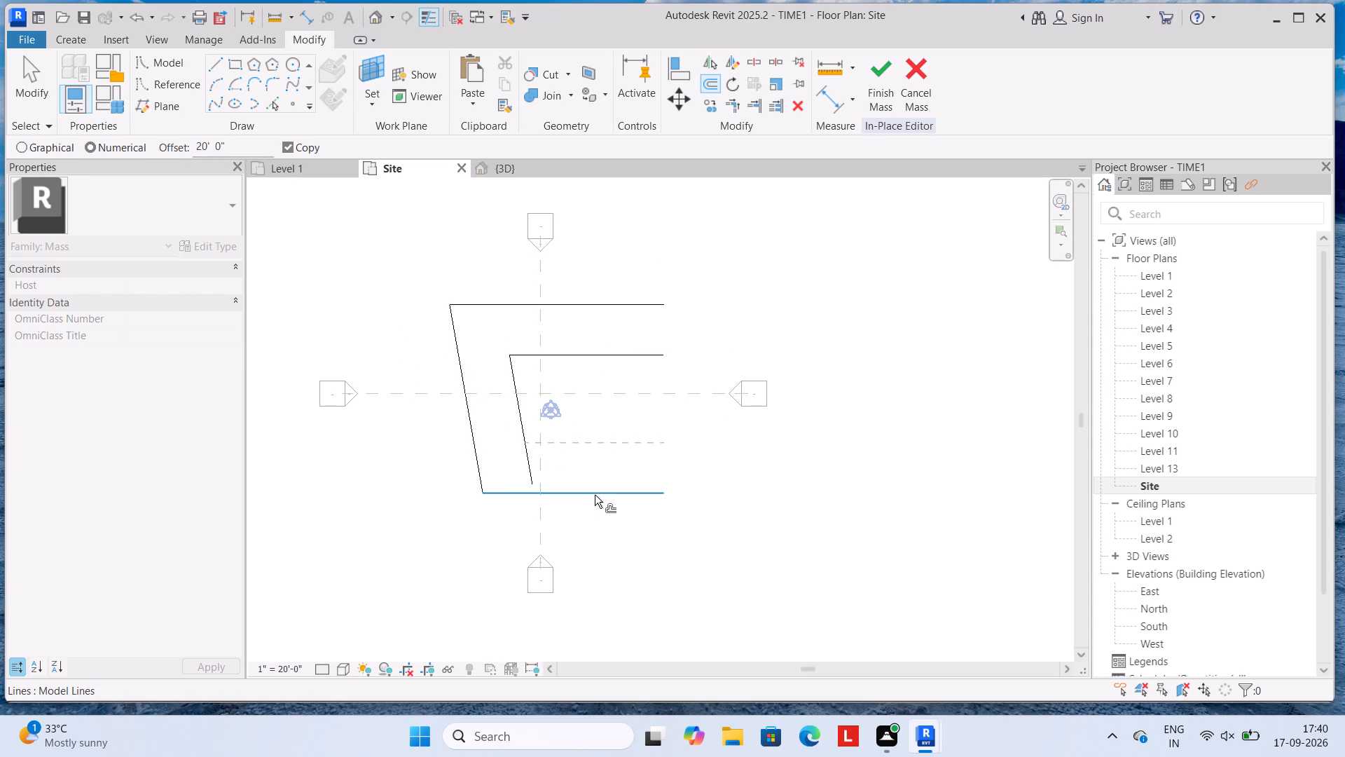
click(597, 495)
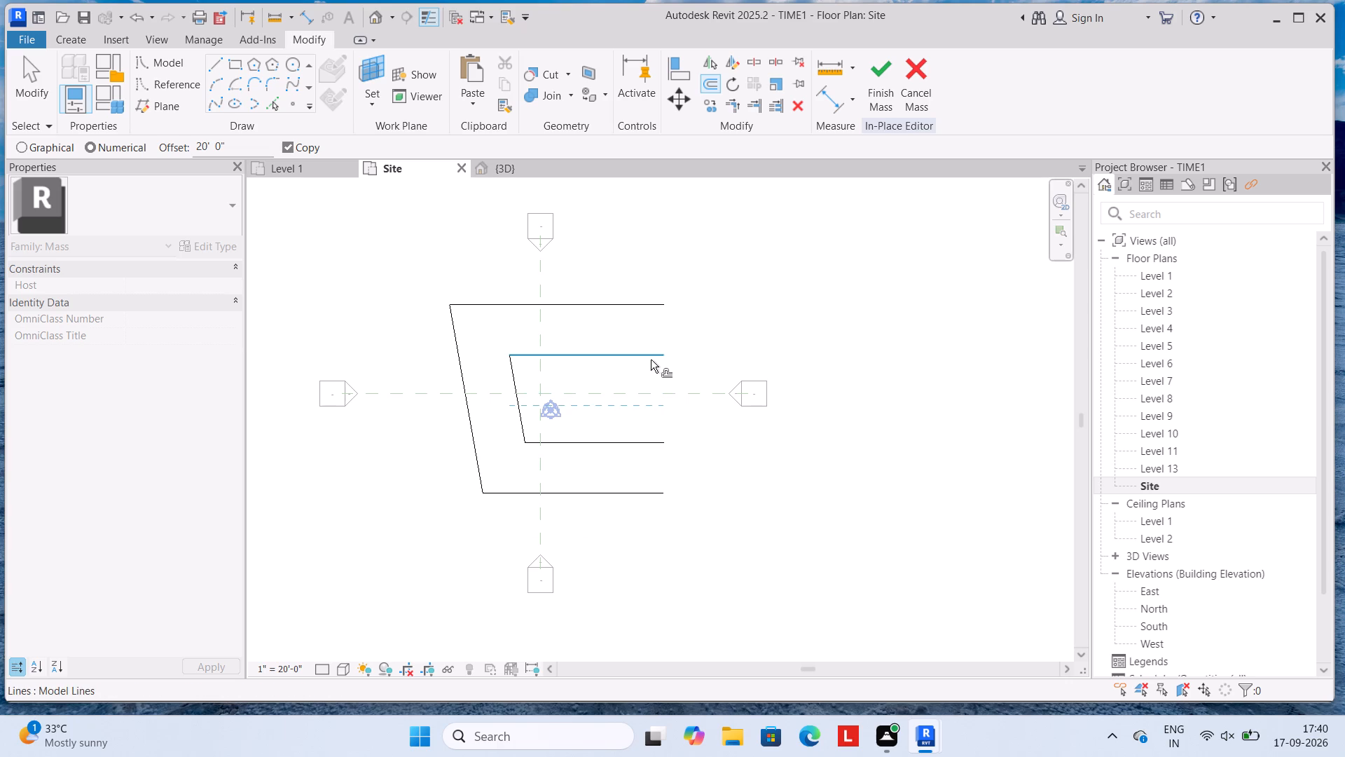
scroll(722, 437, up, 2)
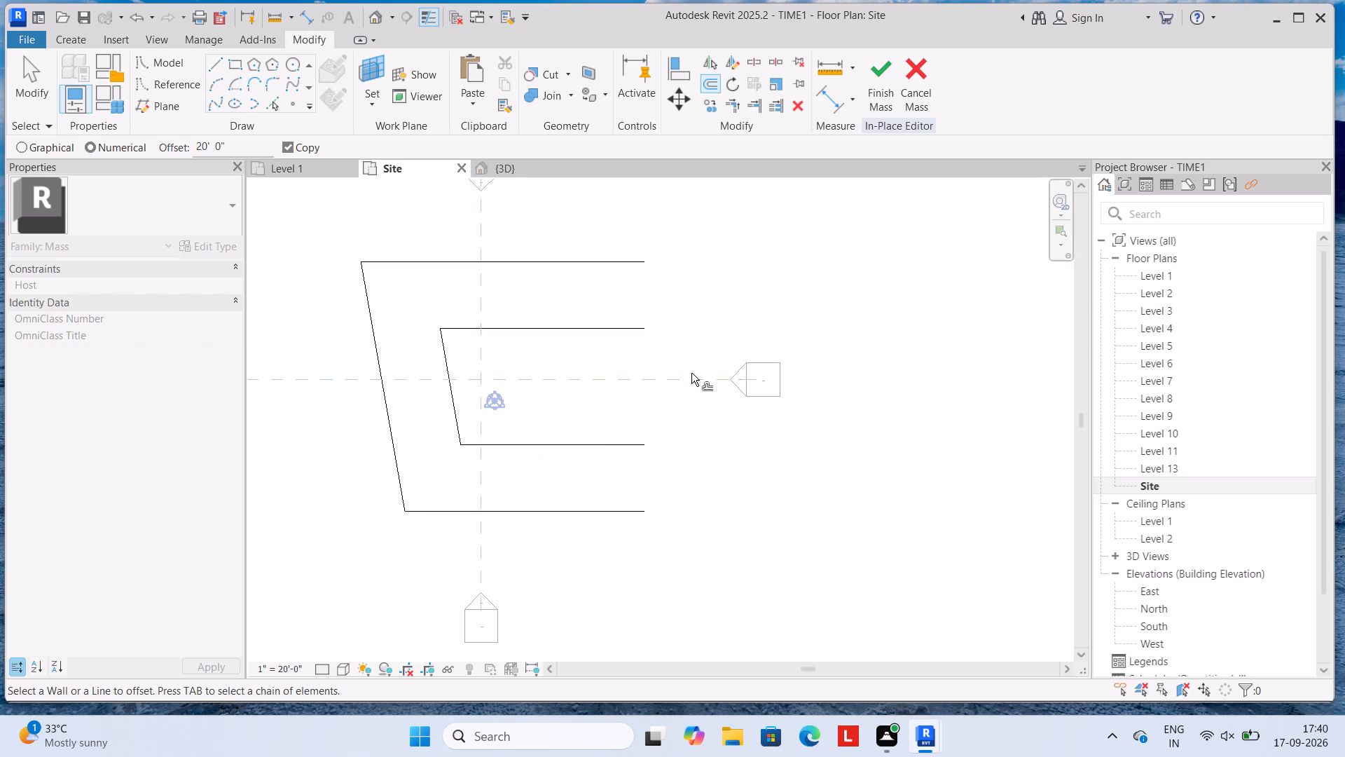
Finish the in-place mass Mass 1.
click(883, 73)
scroll(671, 405, down, 2)
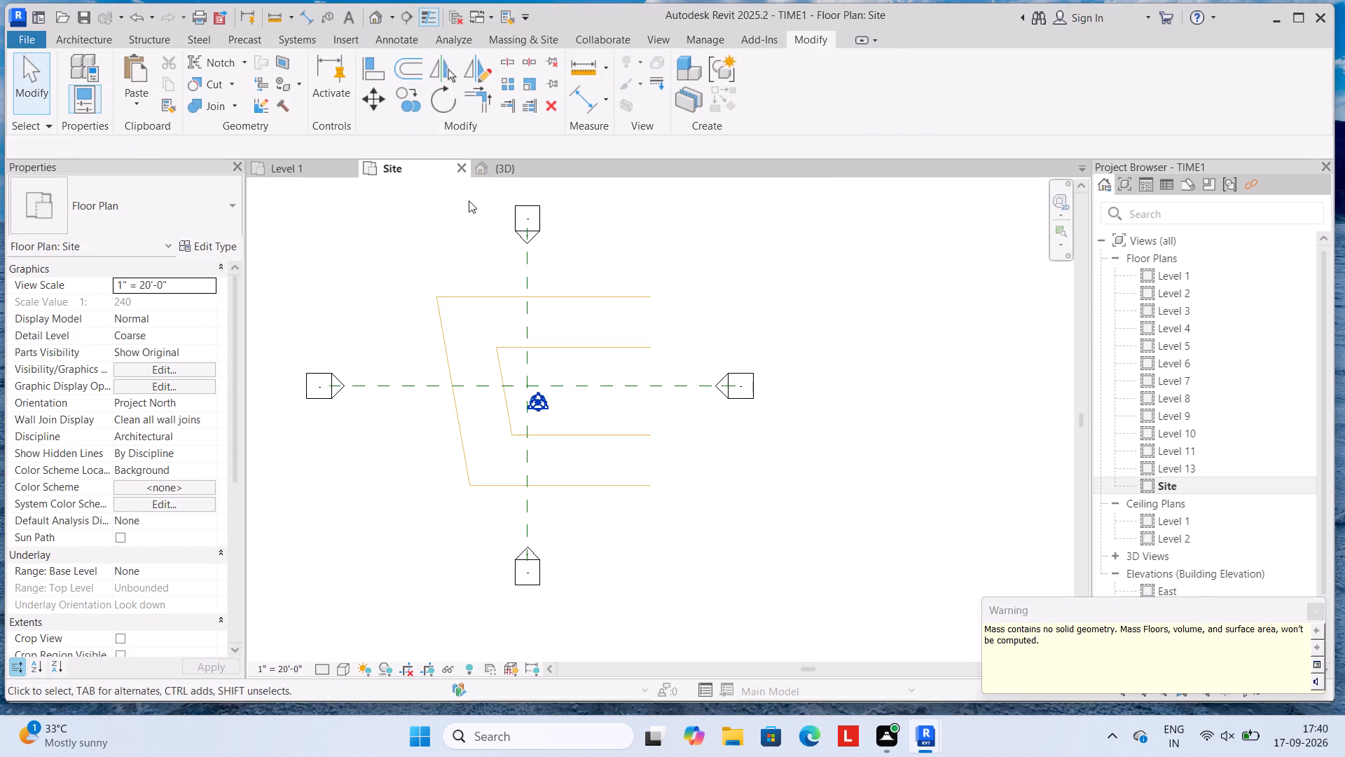
key(Escape)
Start a new in-place mass named Mass 2 without saving the project.
scroll(662, 337, up, 3)
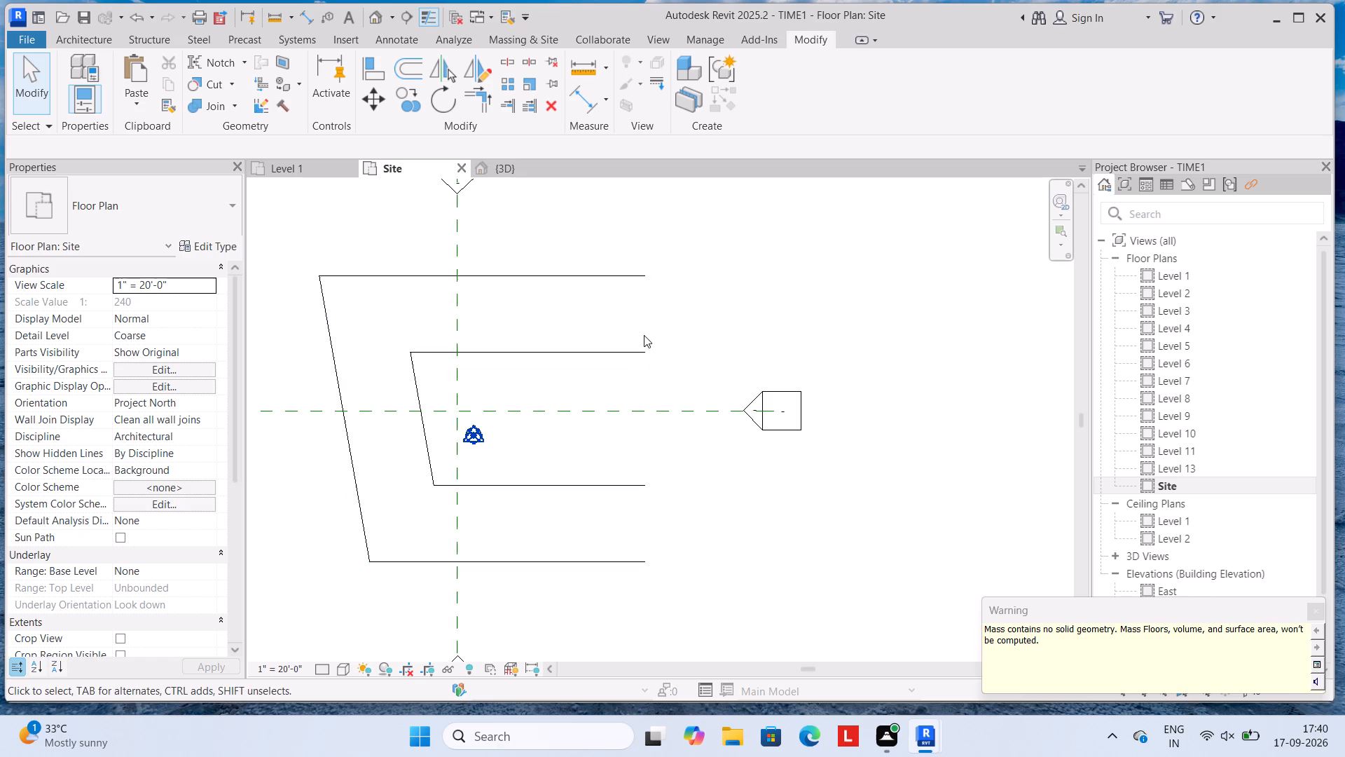
scroll(637, 508, up, 4)
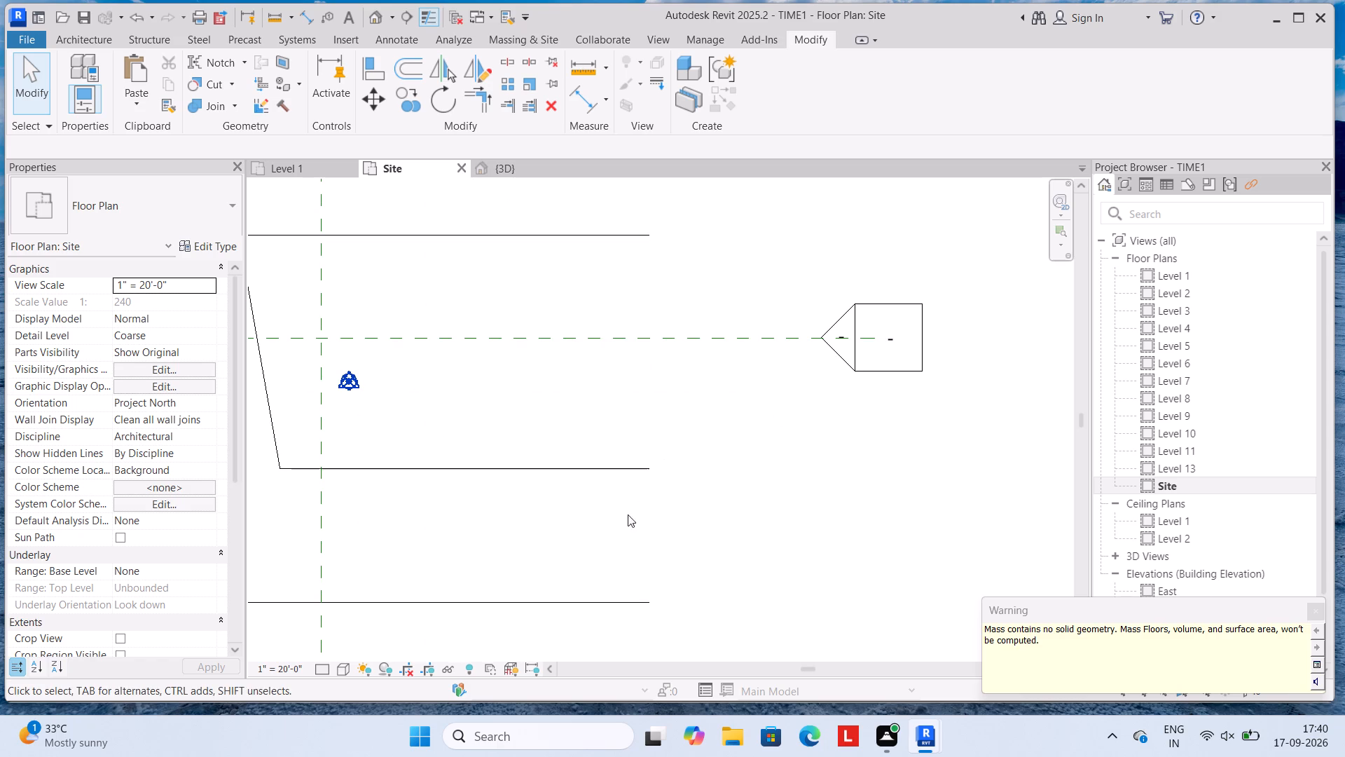
scroll(645, 318, down, 5)
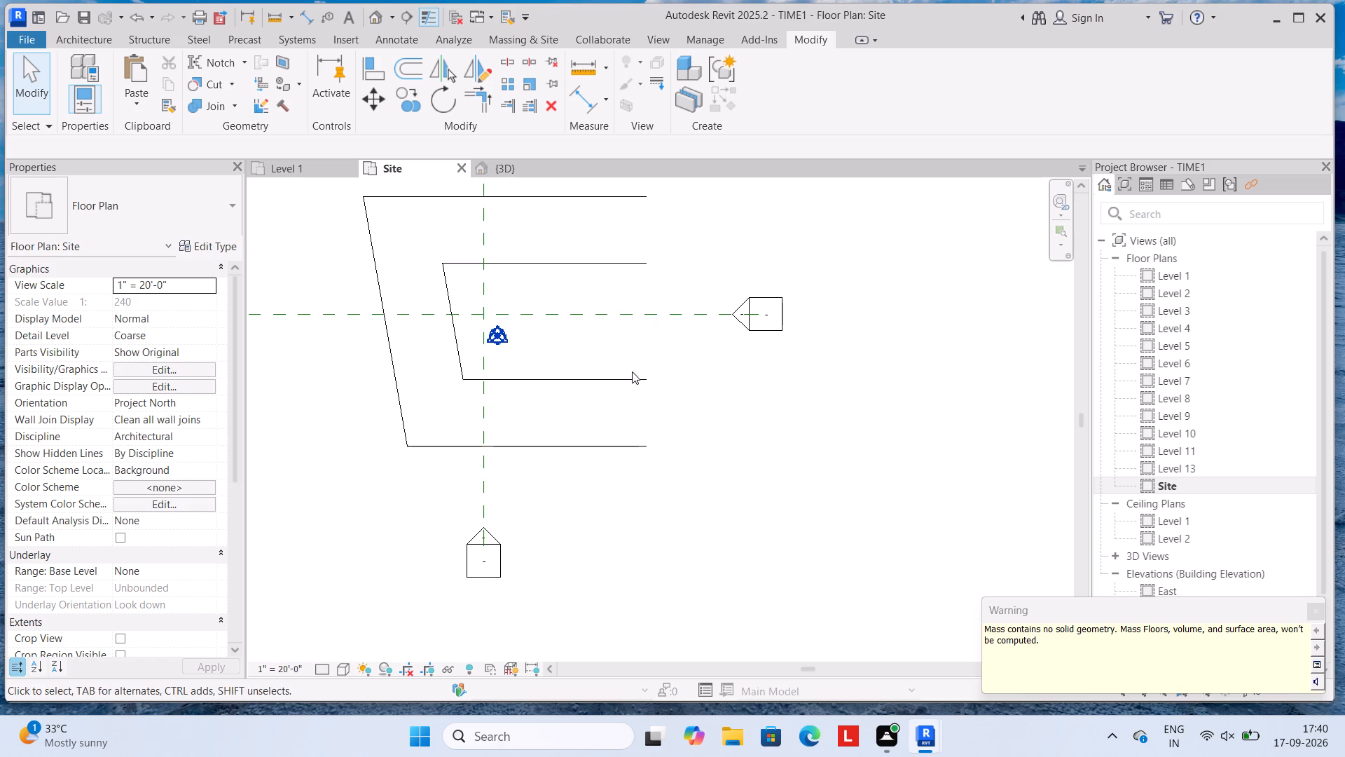
middle_drag(632, 382, 633, 407)
scroll(632, 402, down, 1)
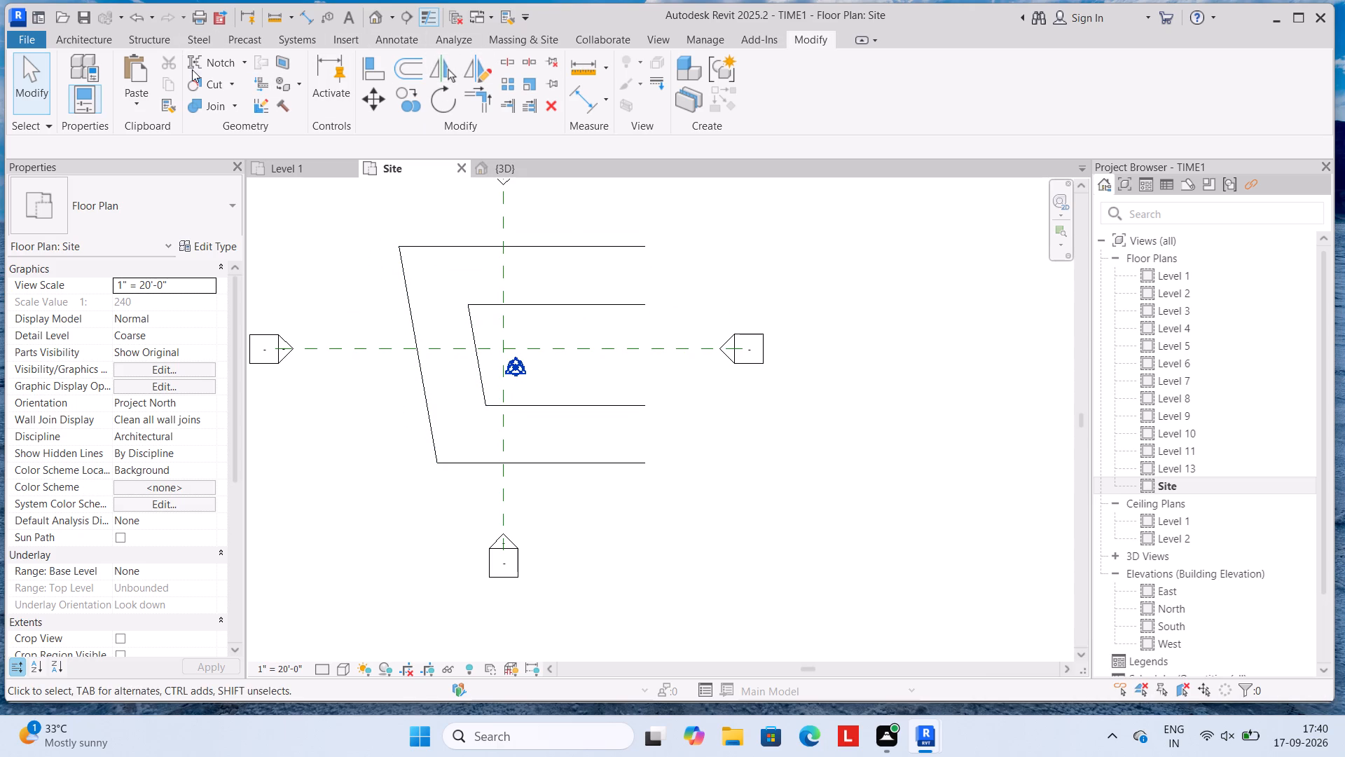
click(523, 39)
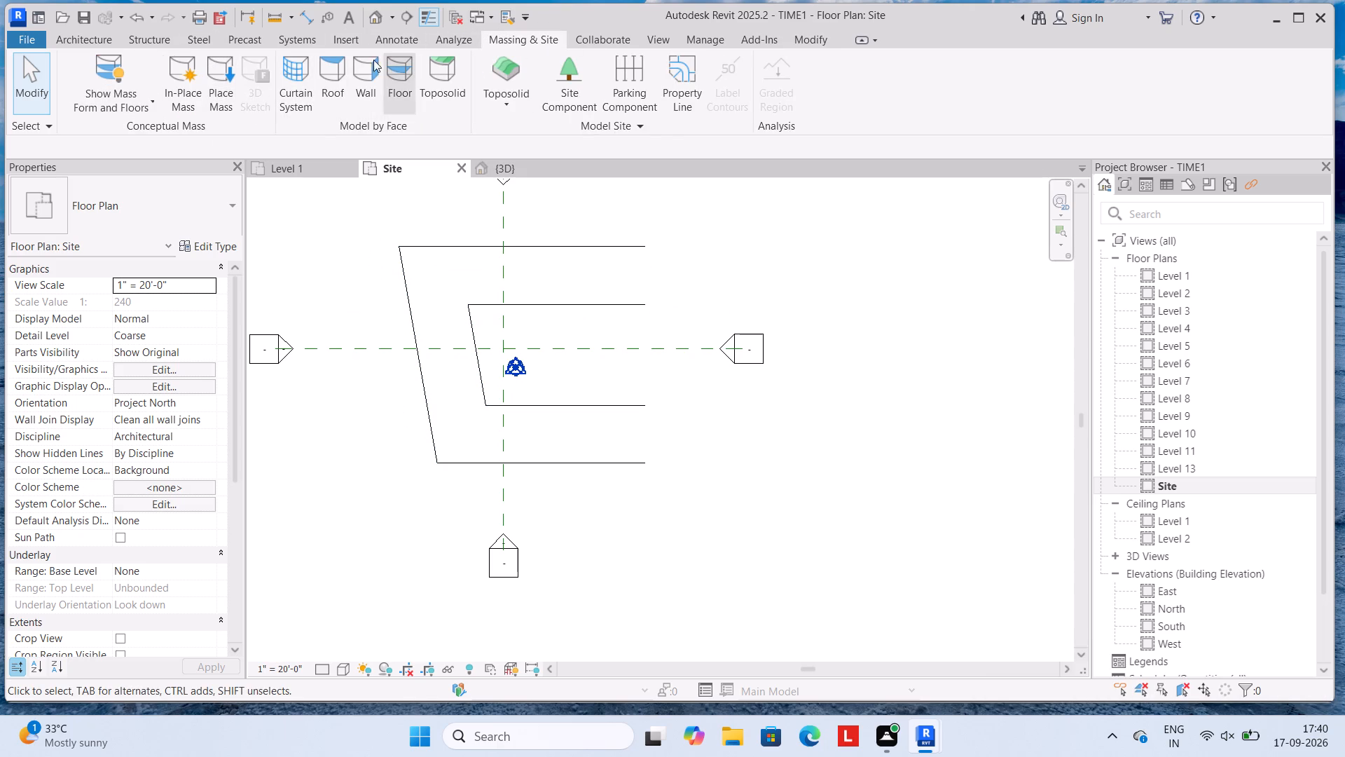
click(184, 75)
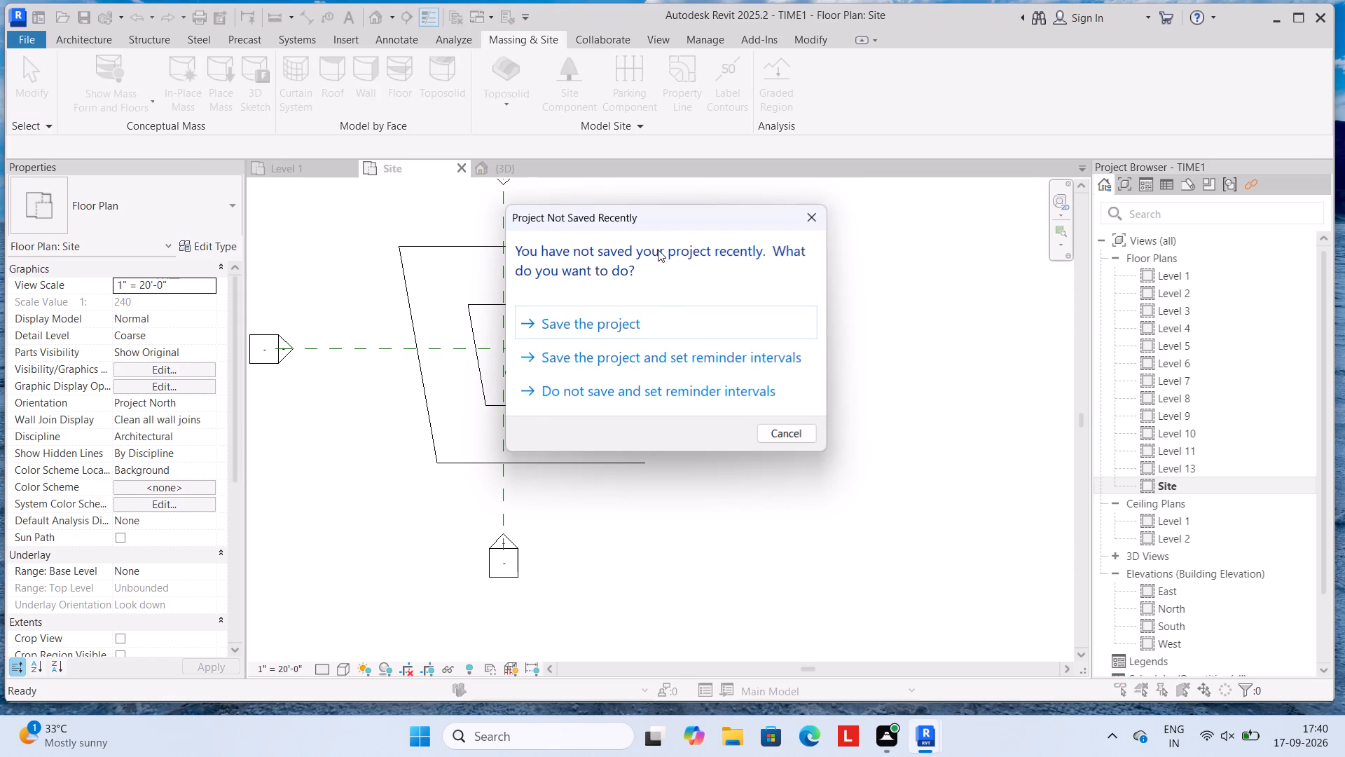
click(812, 219)
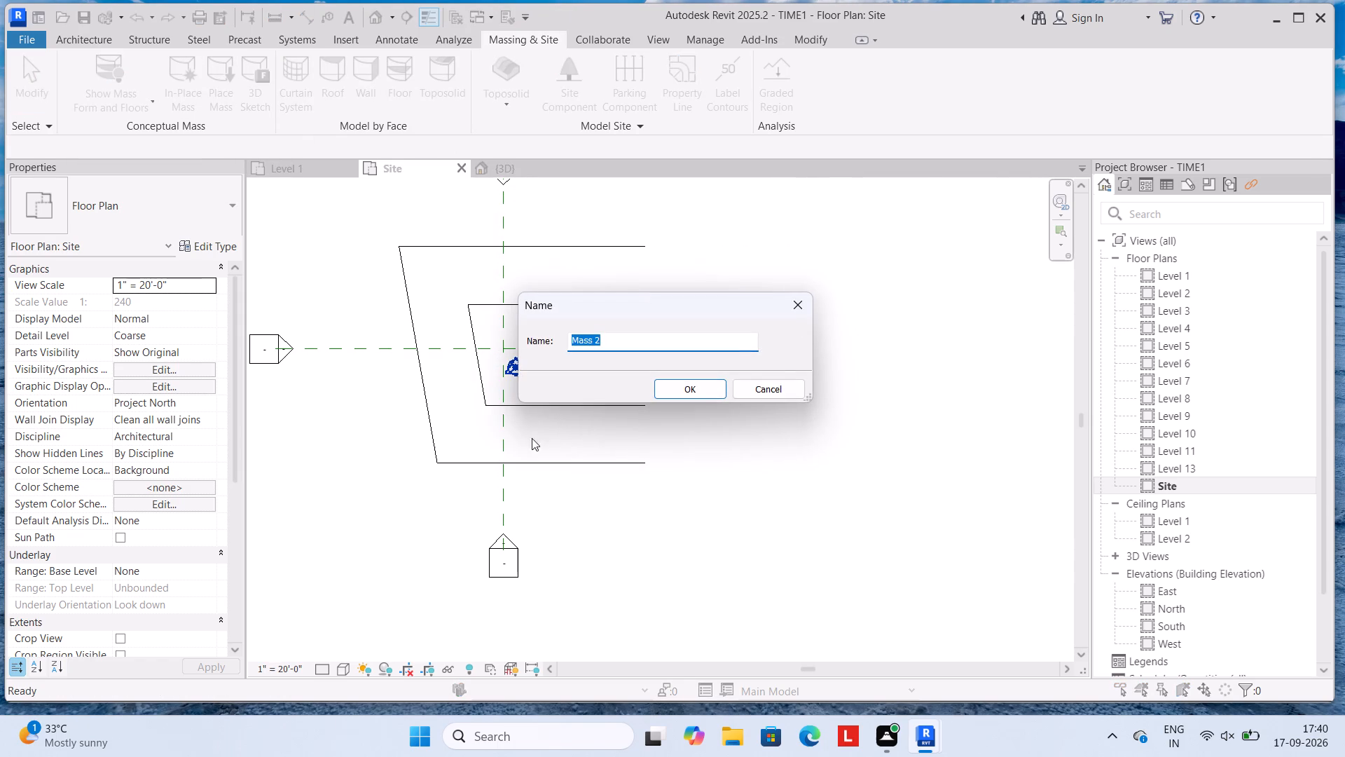
click(698, 389)
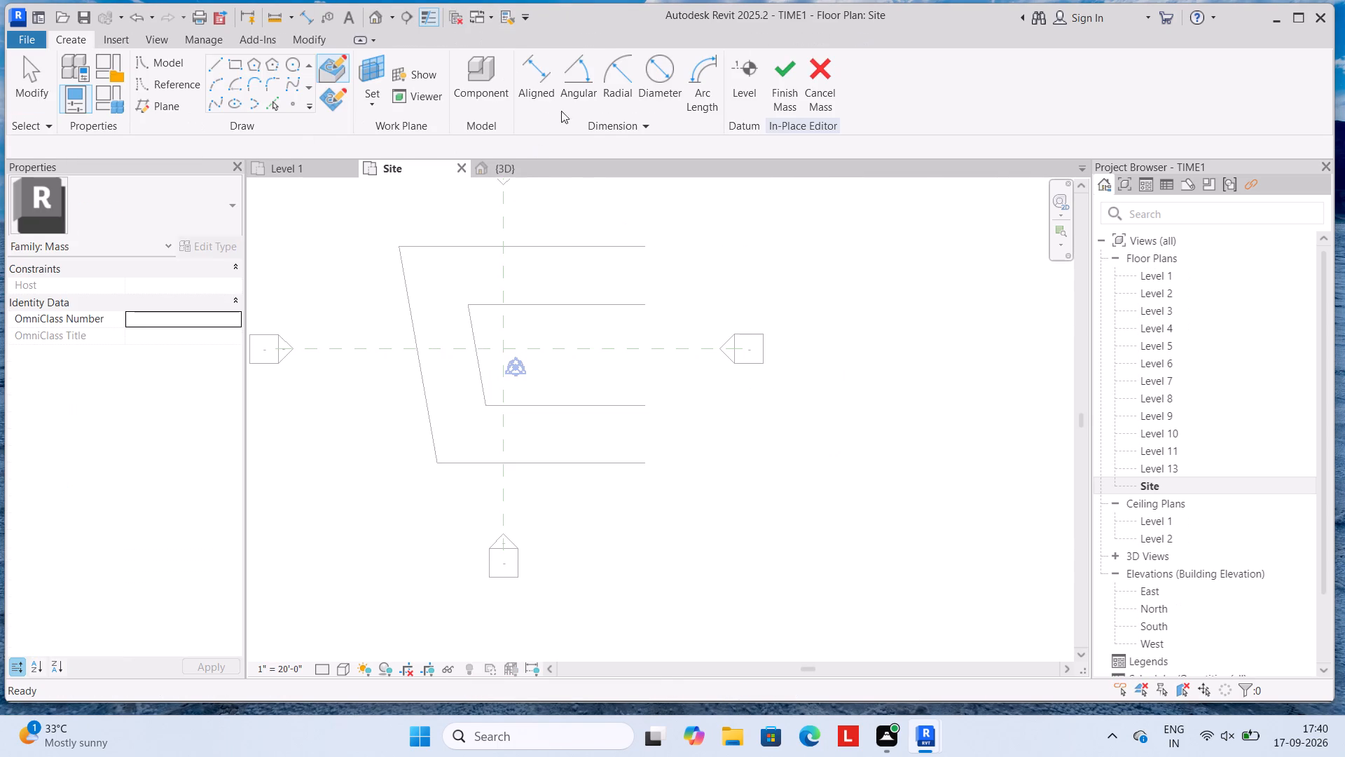
Draw two vertical 20' model lines closing the east ends of the outline's upper and lower legs.
click(212, 61)
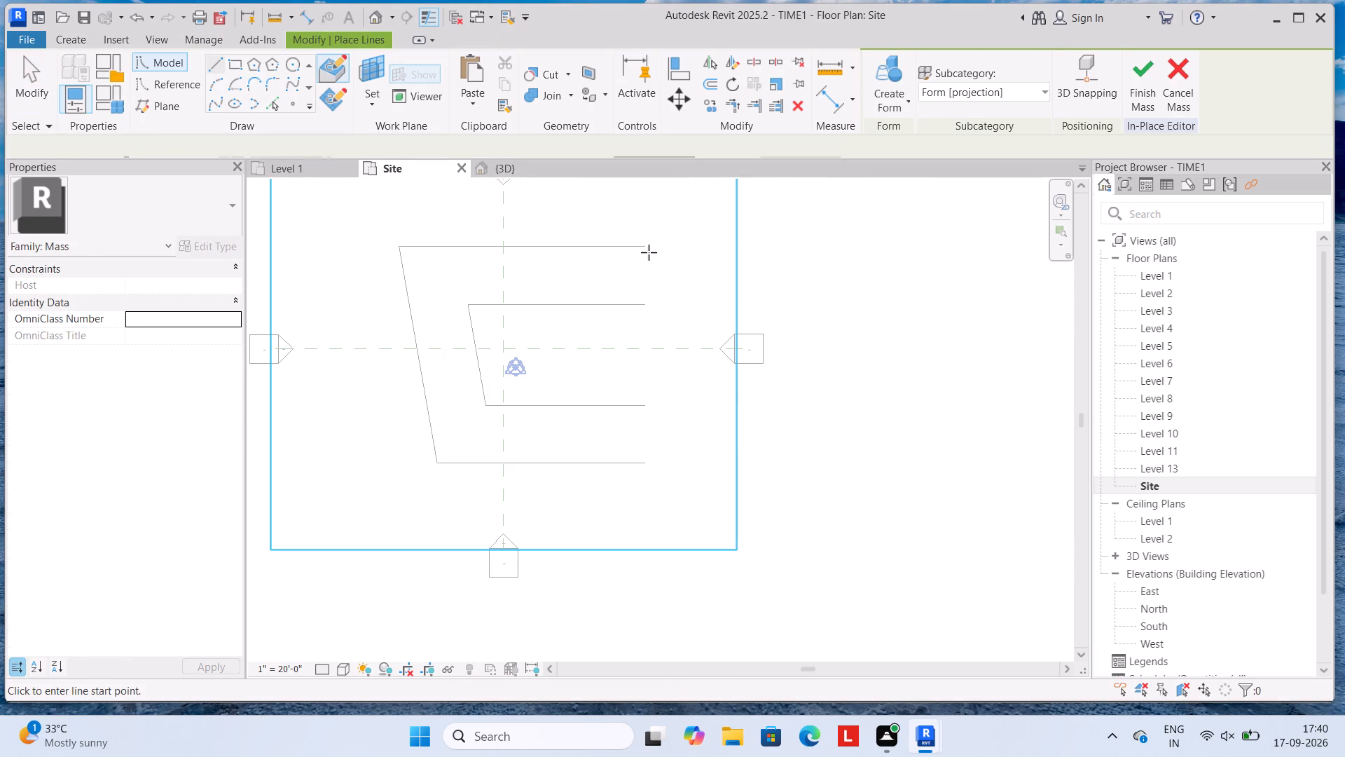
click(639, 248)
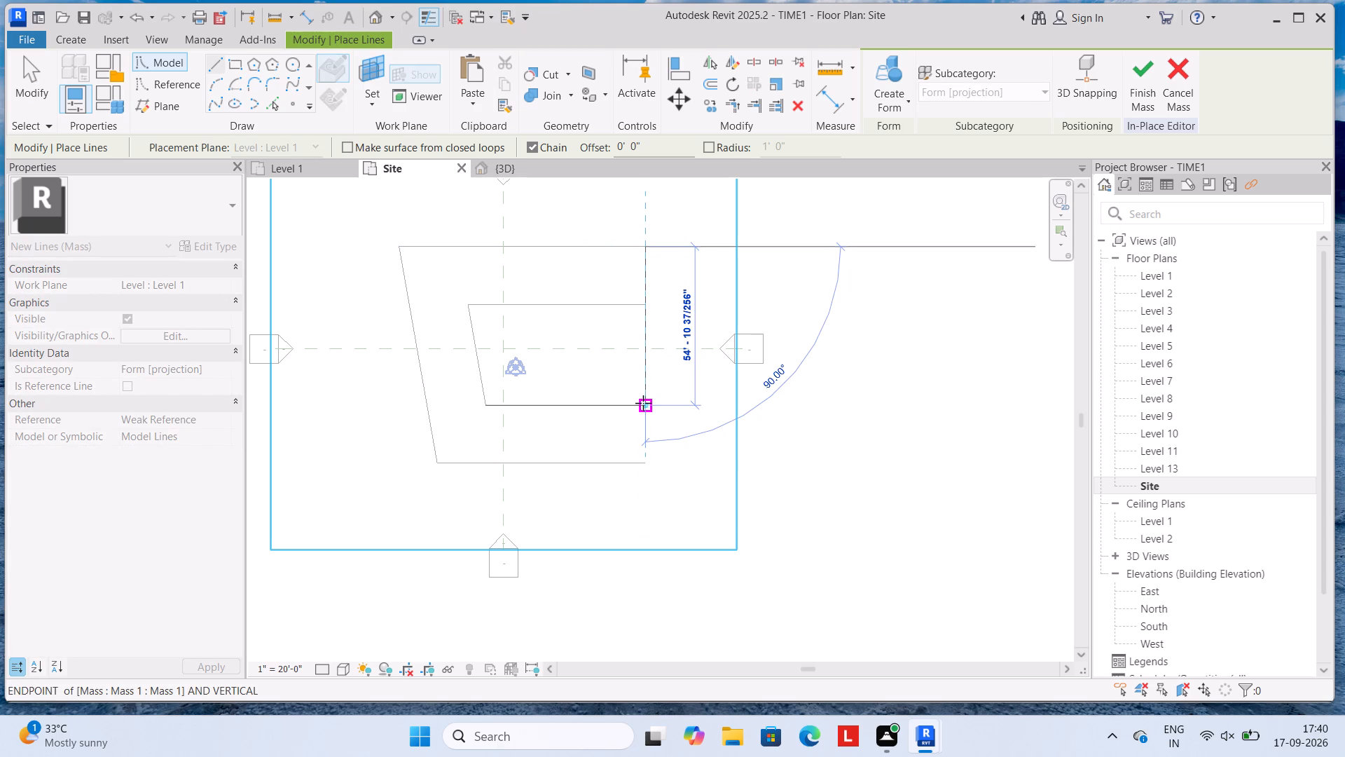
click(639, 299)
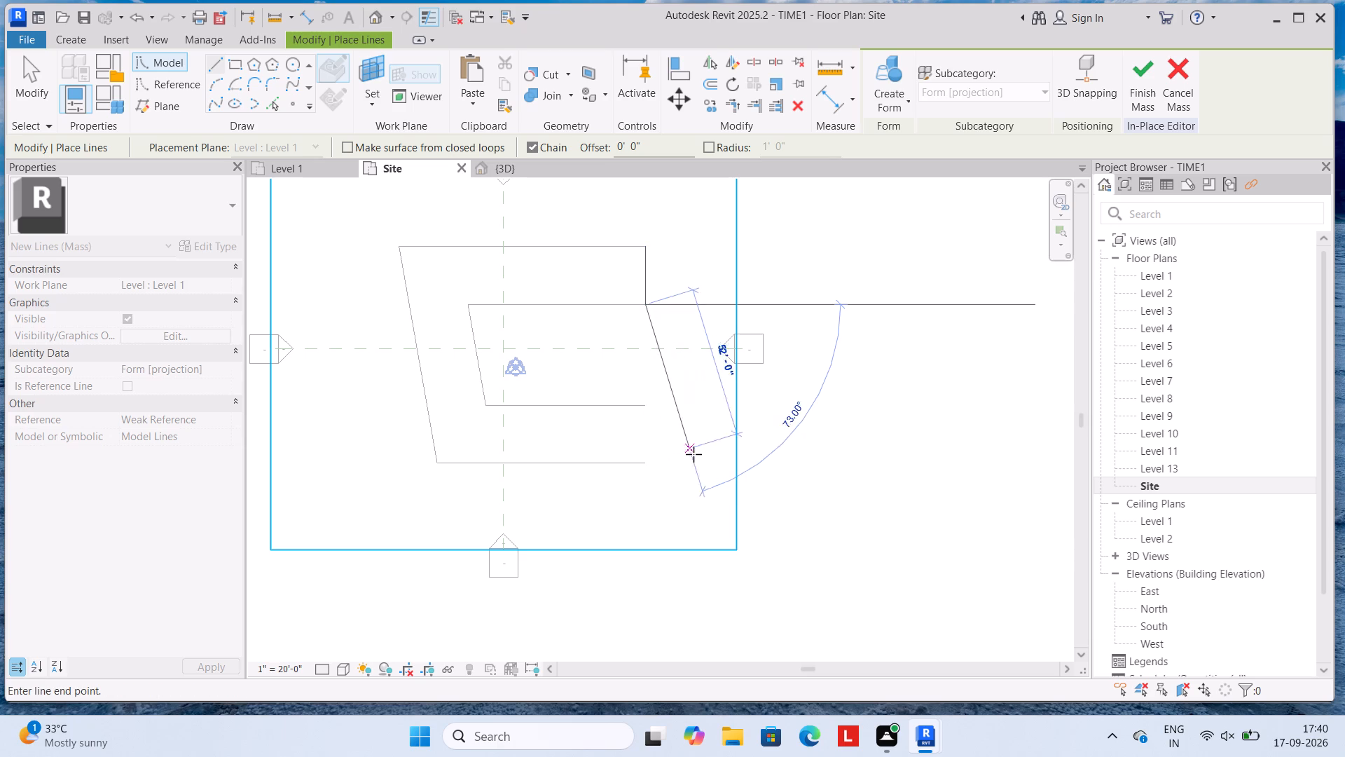
key(Escape)
click(640, 406)
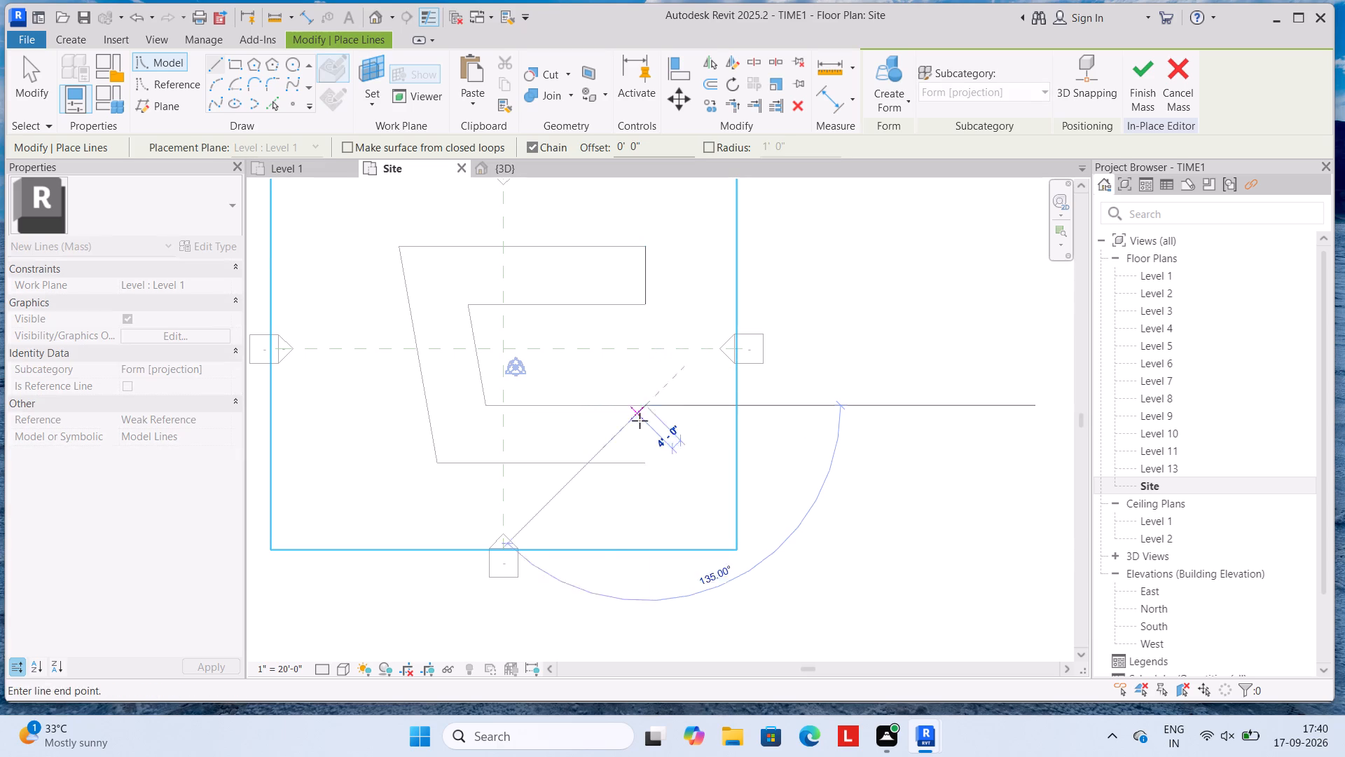
click(640, 461)
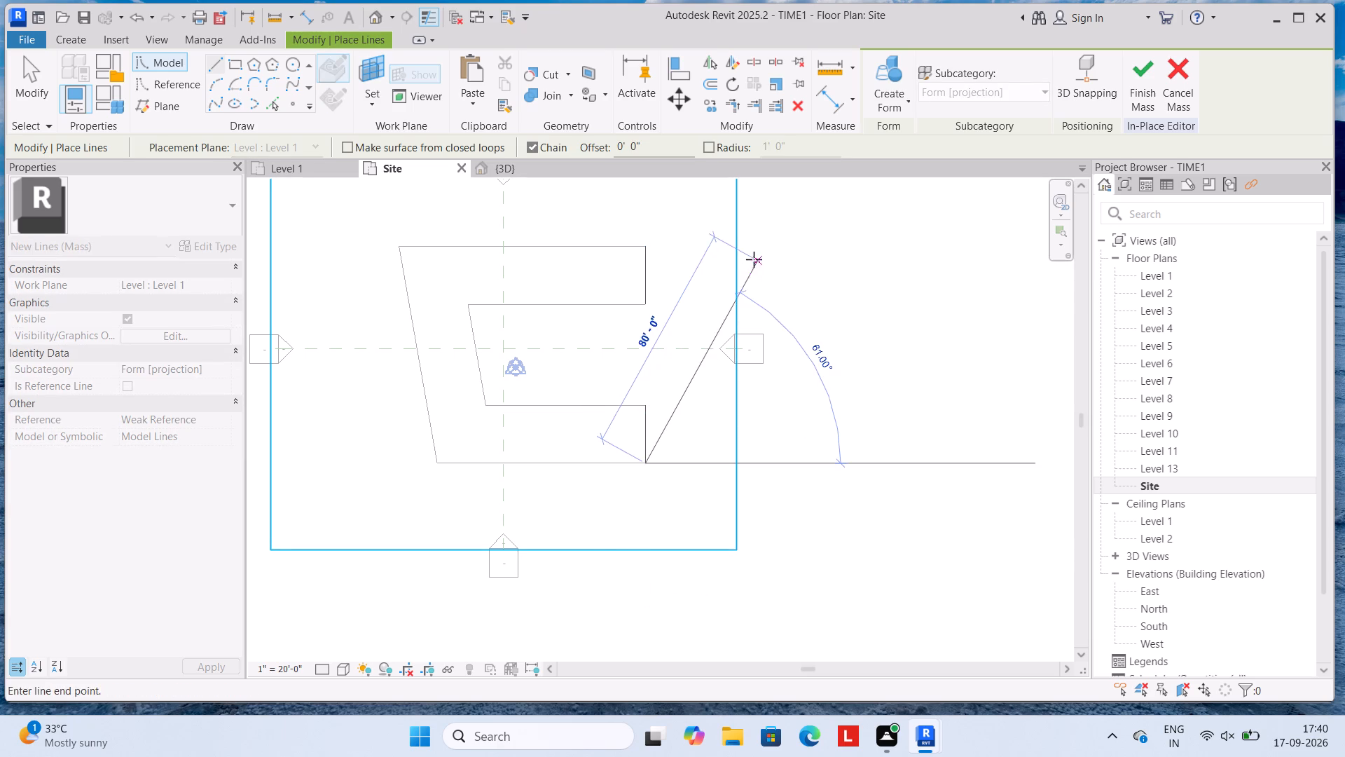
key(Escape)
scroll(644, 402, up, 3)
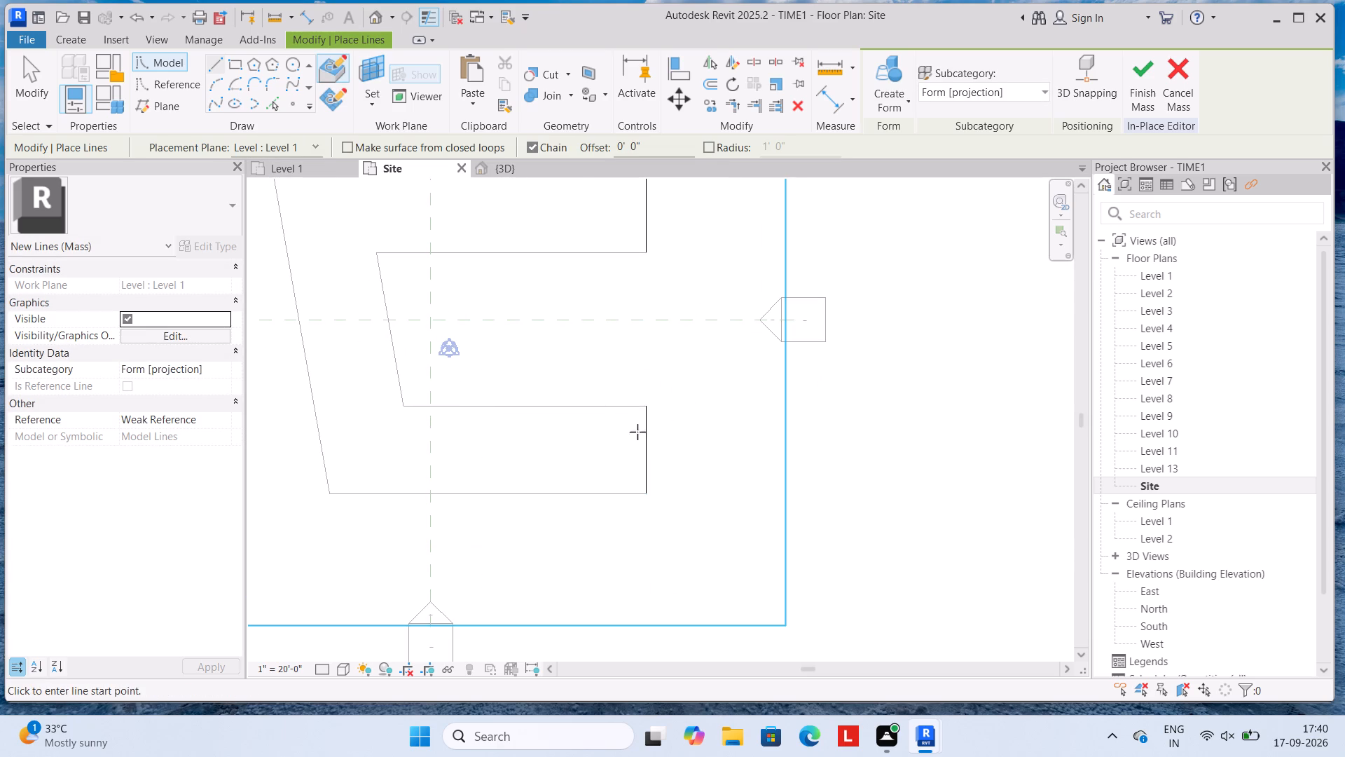
scroll(630, 444, down, 3)
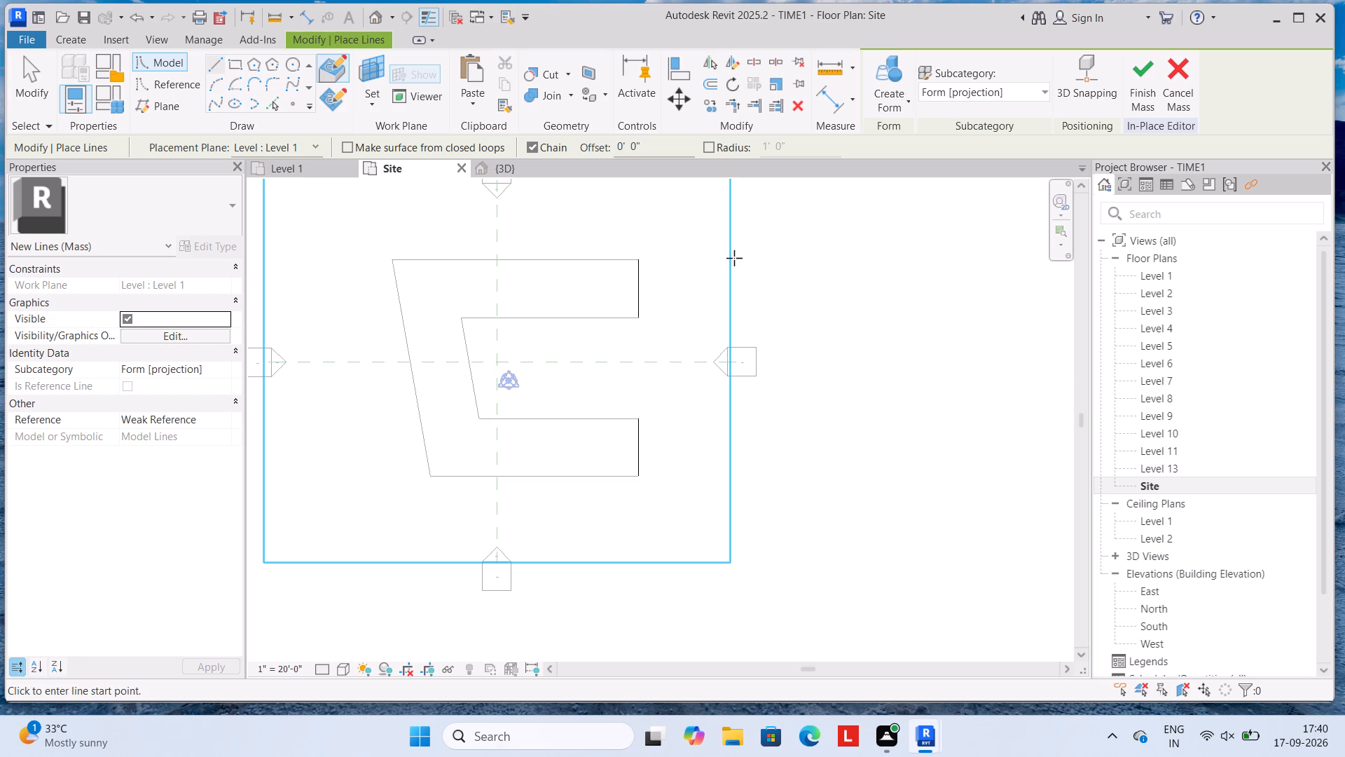
key(Escape)
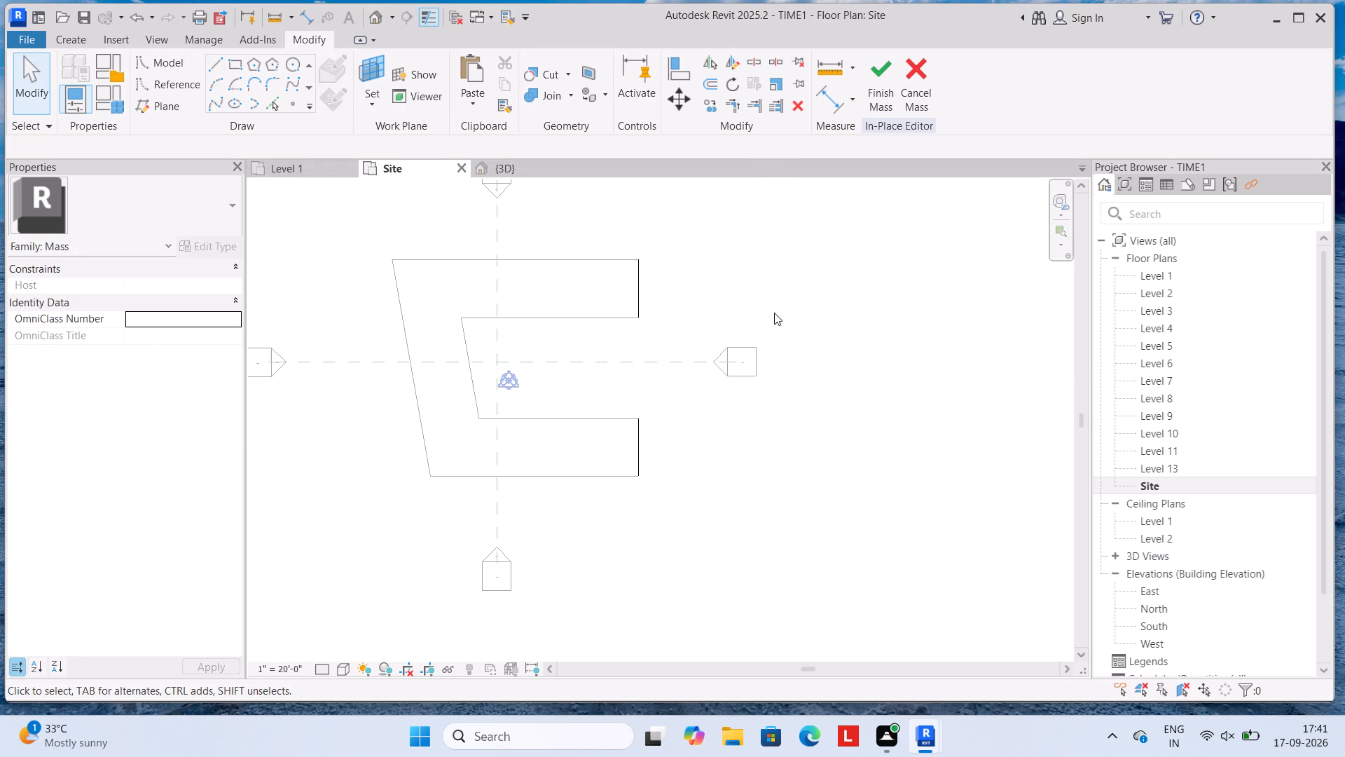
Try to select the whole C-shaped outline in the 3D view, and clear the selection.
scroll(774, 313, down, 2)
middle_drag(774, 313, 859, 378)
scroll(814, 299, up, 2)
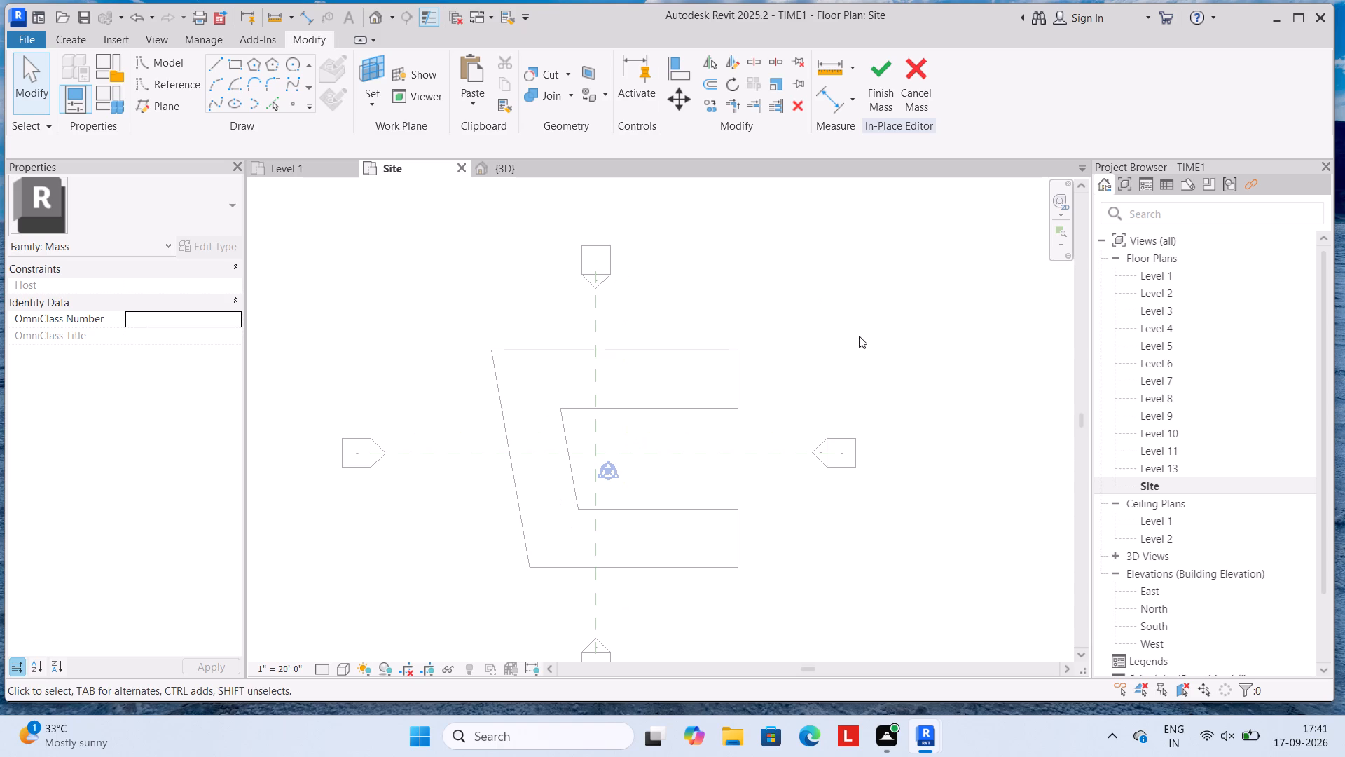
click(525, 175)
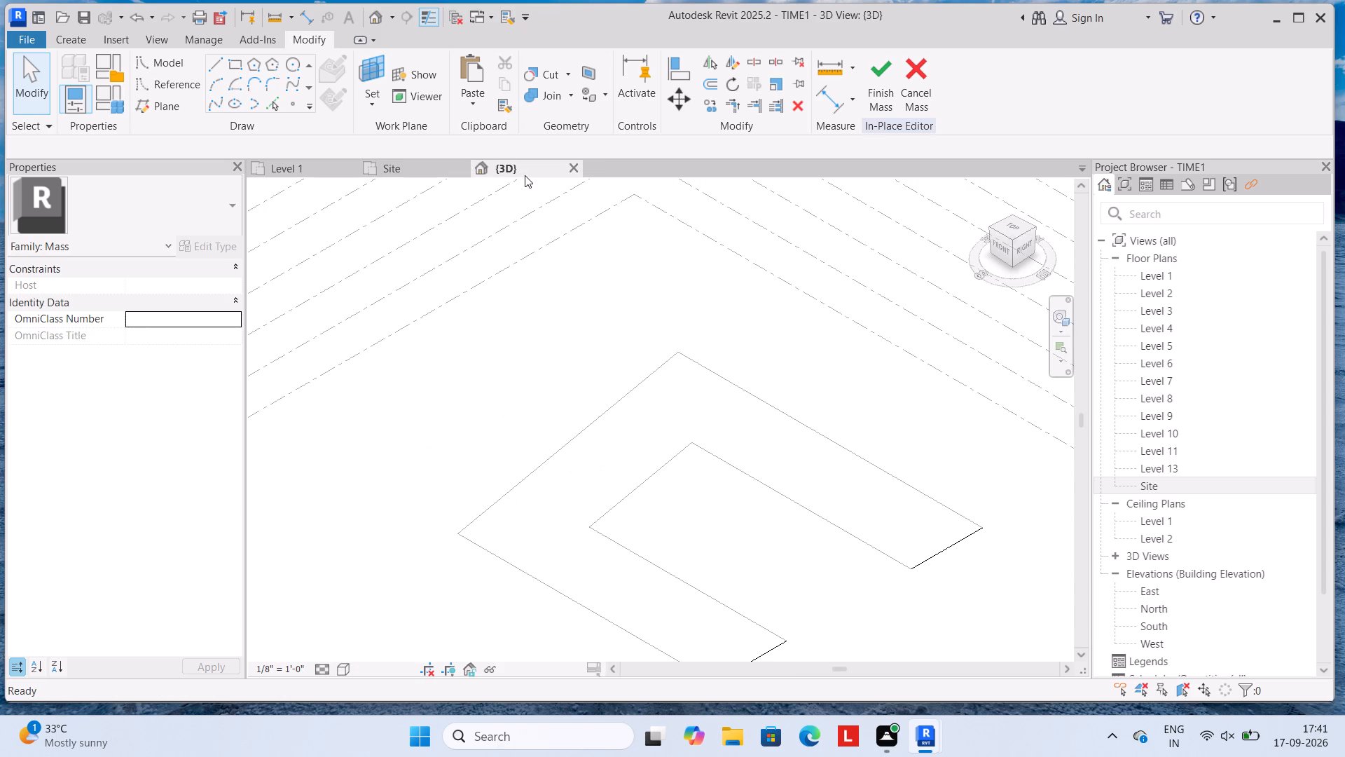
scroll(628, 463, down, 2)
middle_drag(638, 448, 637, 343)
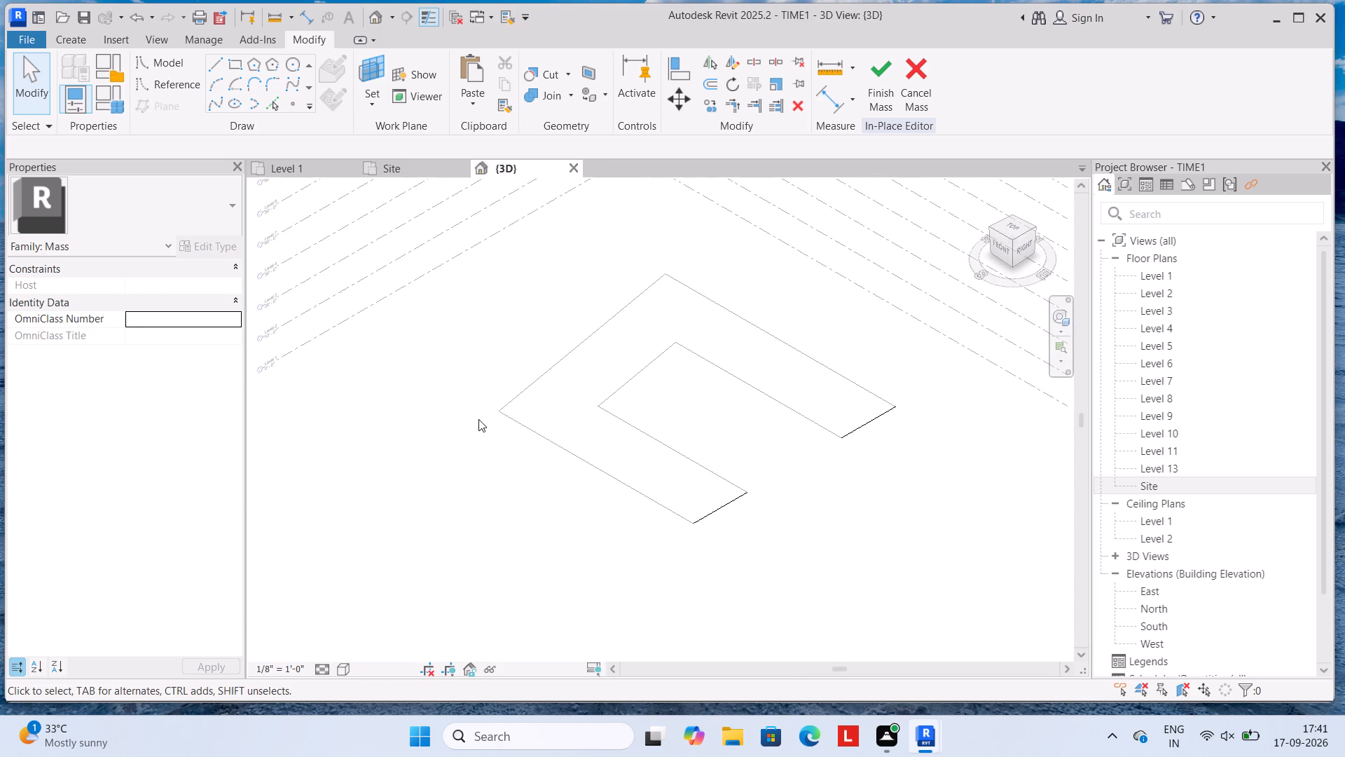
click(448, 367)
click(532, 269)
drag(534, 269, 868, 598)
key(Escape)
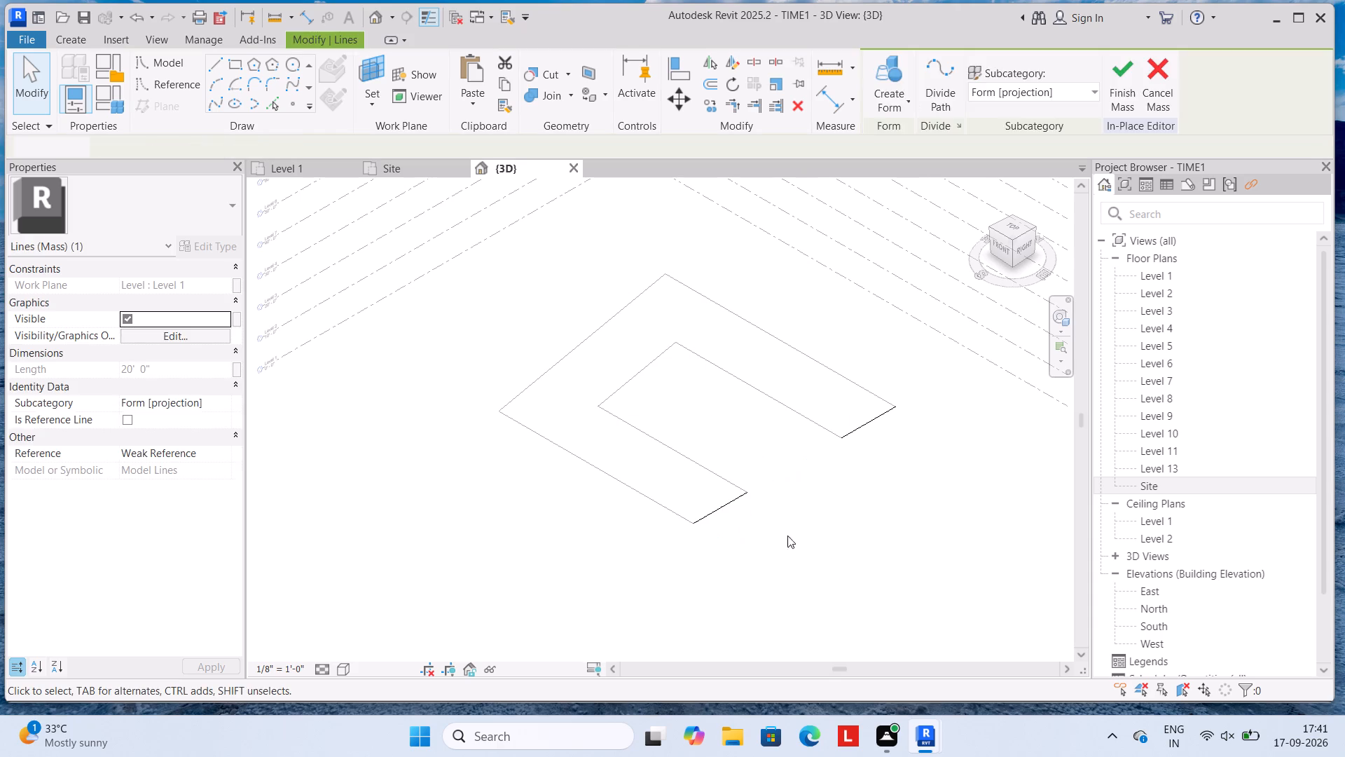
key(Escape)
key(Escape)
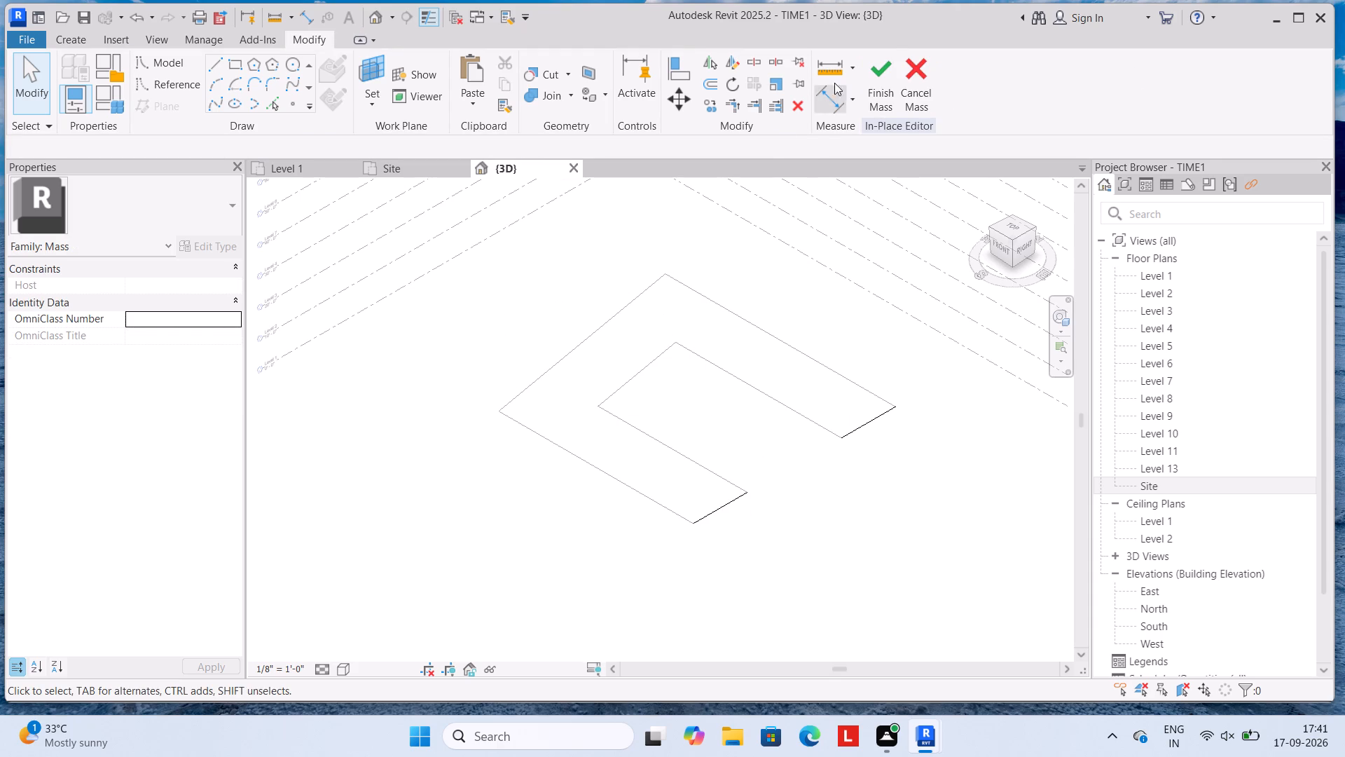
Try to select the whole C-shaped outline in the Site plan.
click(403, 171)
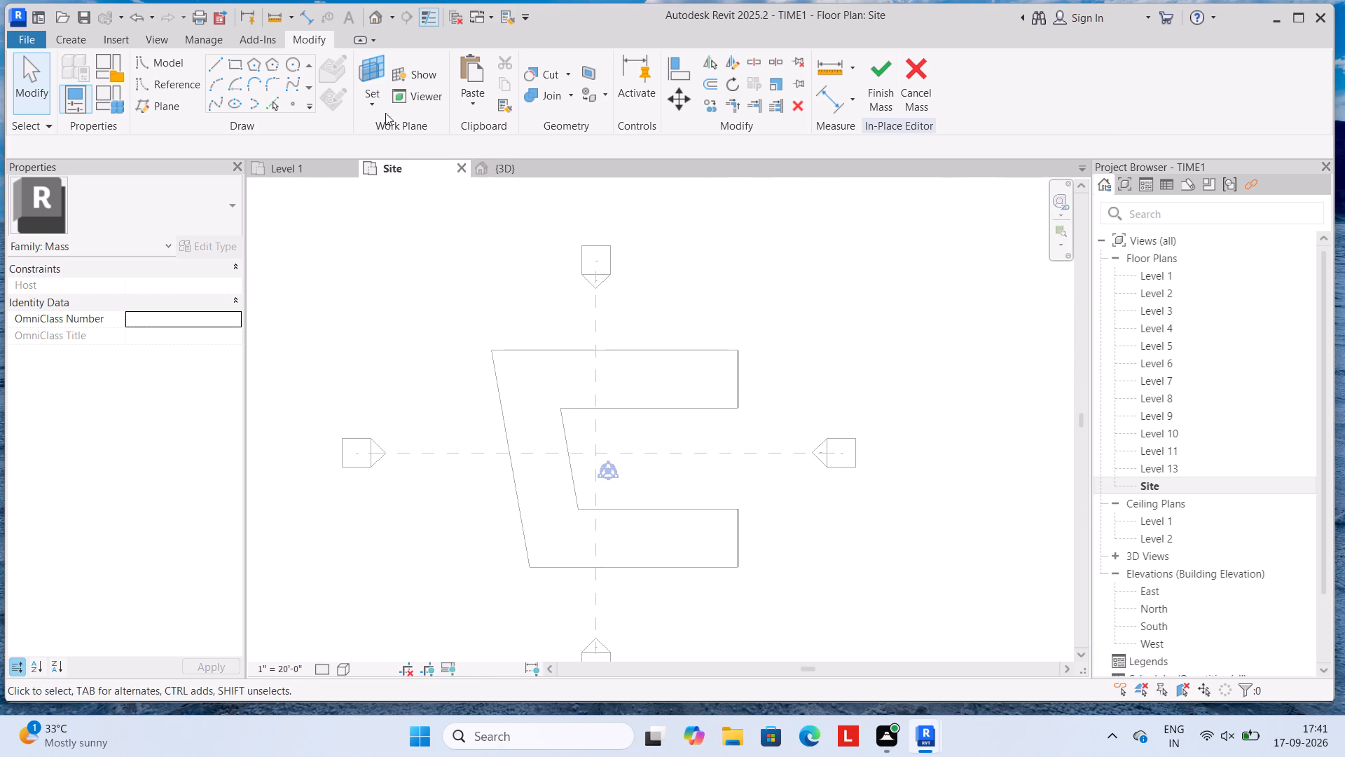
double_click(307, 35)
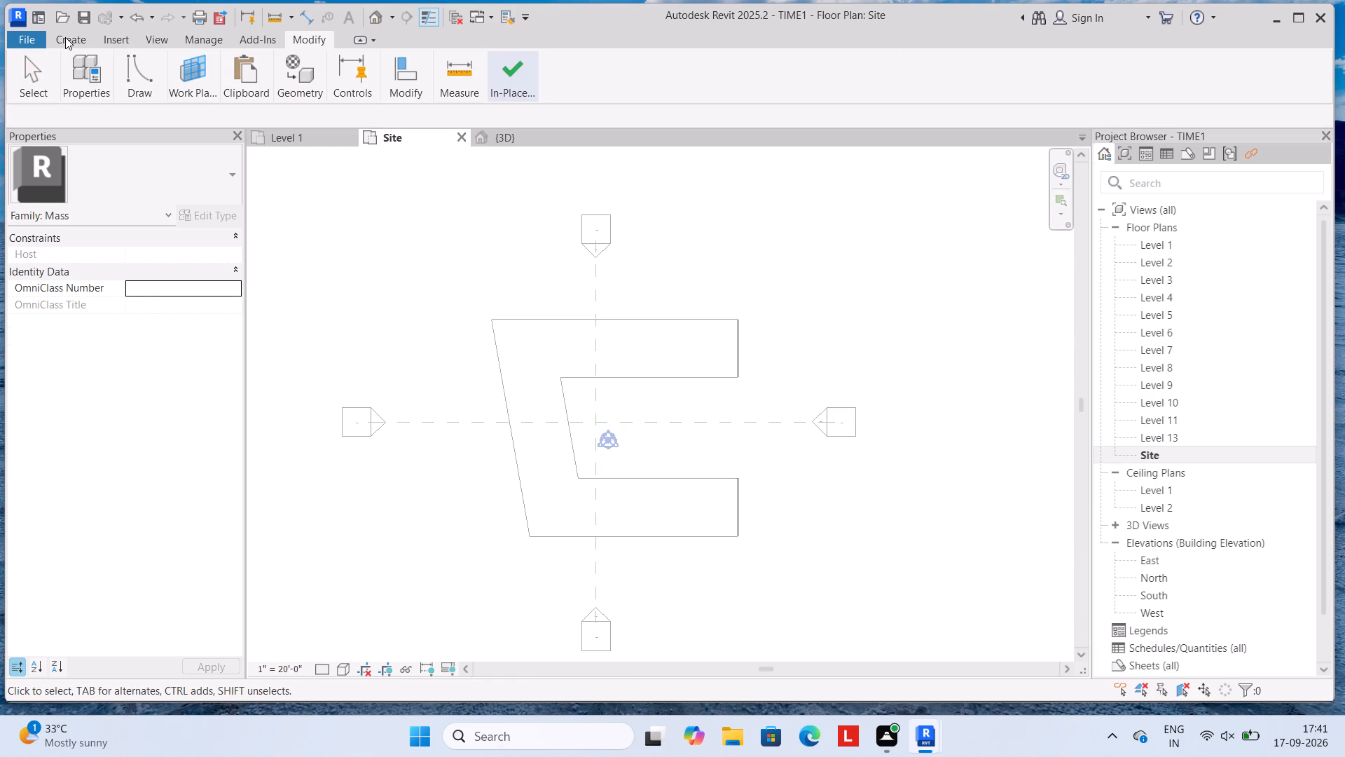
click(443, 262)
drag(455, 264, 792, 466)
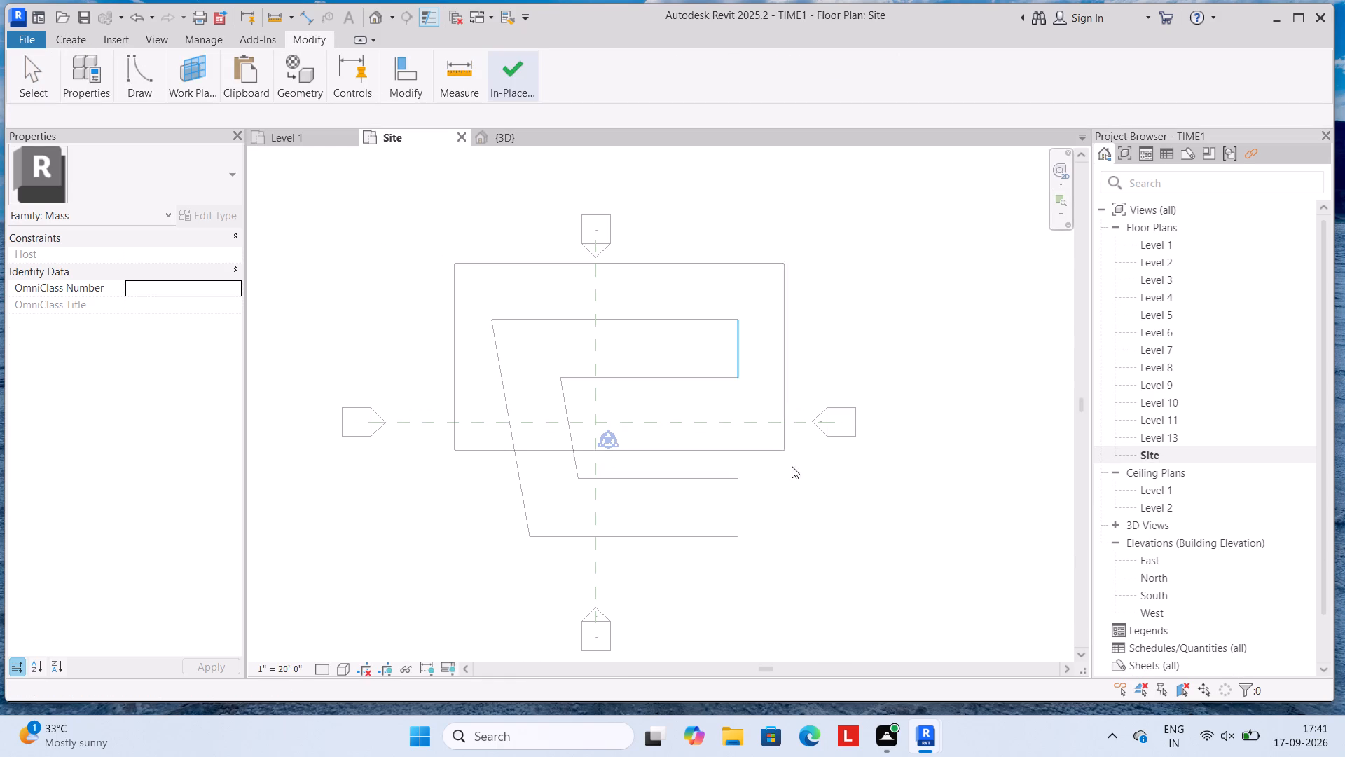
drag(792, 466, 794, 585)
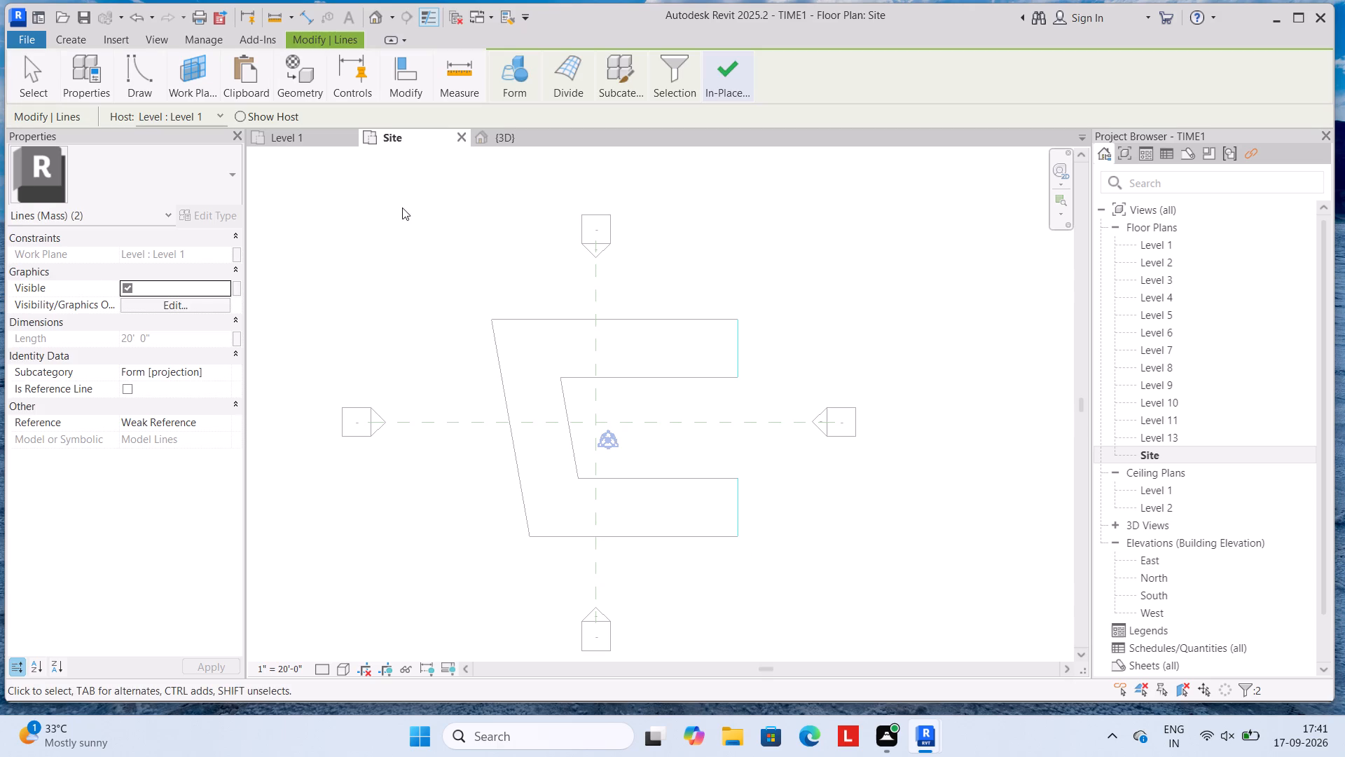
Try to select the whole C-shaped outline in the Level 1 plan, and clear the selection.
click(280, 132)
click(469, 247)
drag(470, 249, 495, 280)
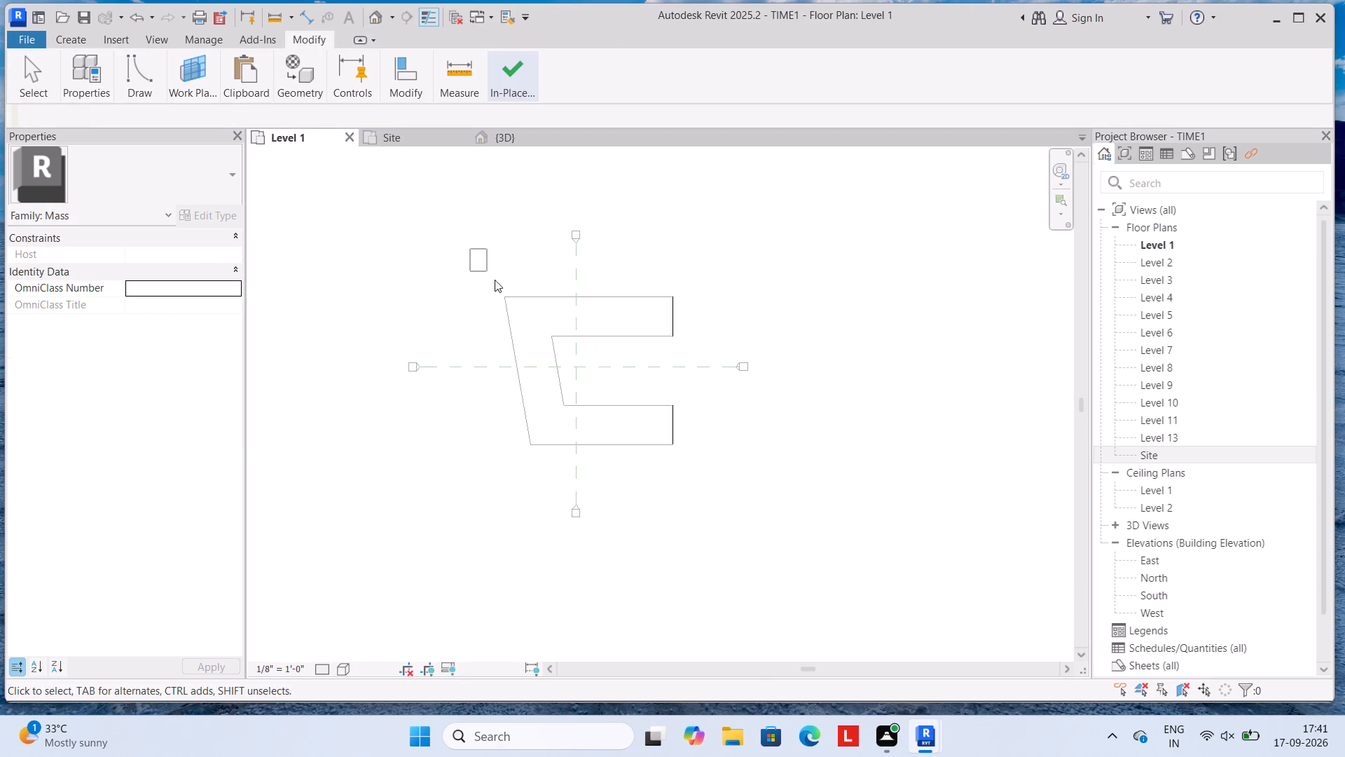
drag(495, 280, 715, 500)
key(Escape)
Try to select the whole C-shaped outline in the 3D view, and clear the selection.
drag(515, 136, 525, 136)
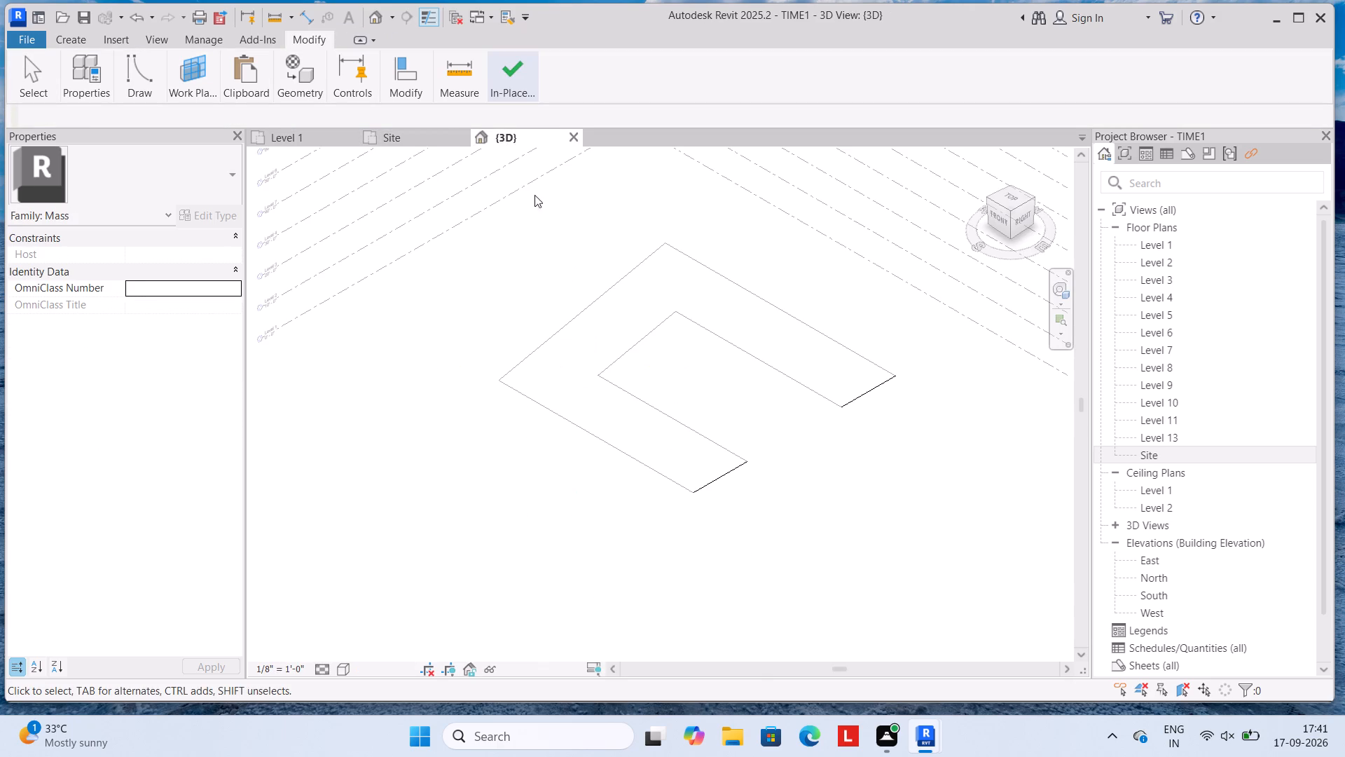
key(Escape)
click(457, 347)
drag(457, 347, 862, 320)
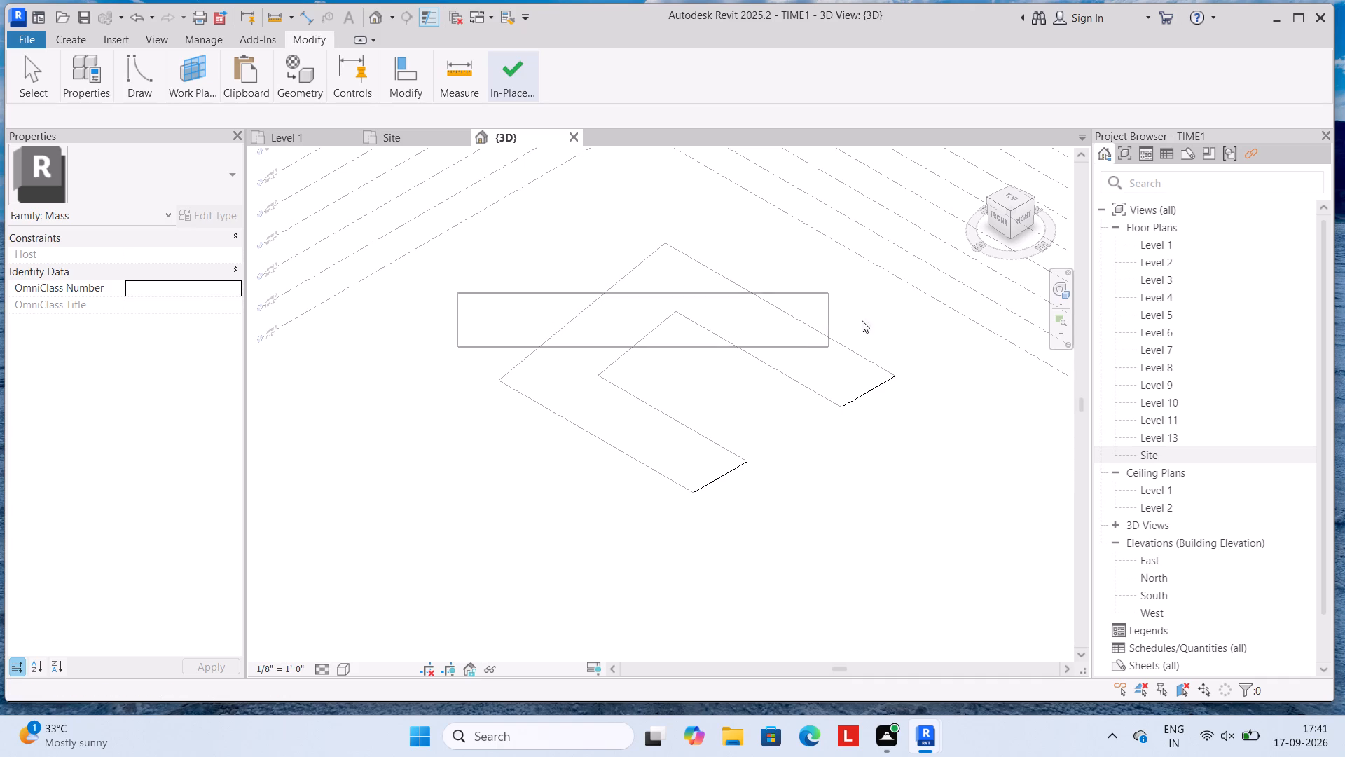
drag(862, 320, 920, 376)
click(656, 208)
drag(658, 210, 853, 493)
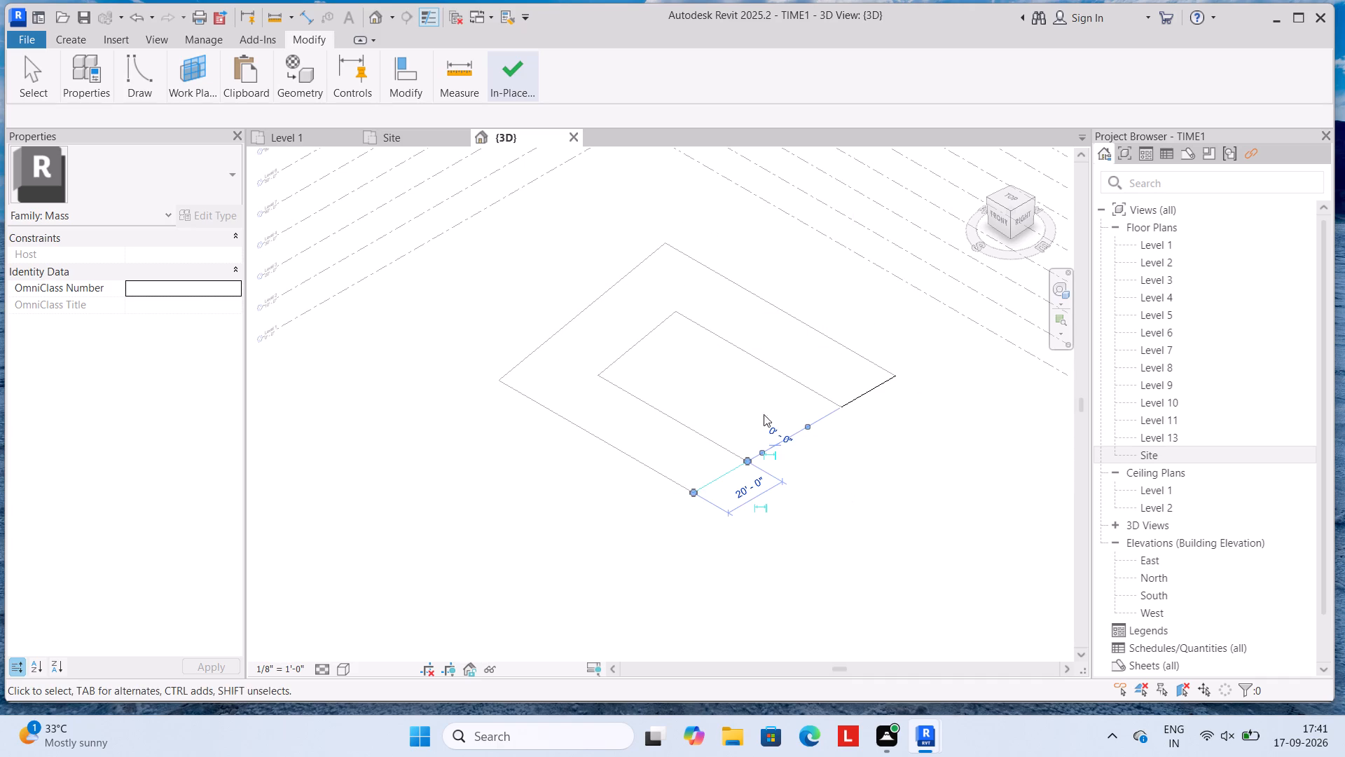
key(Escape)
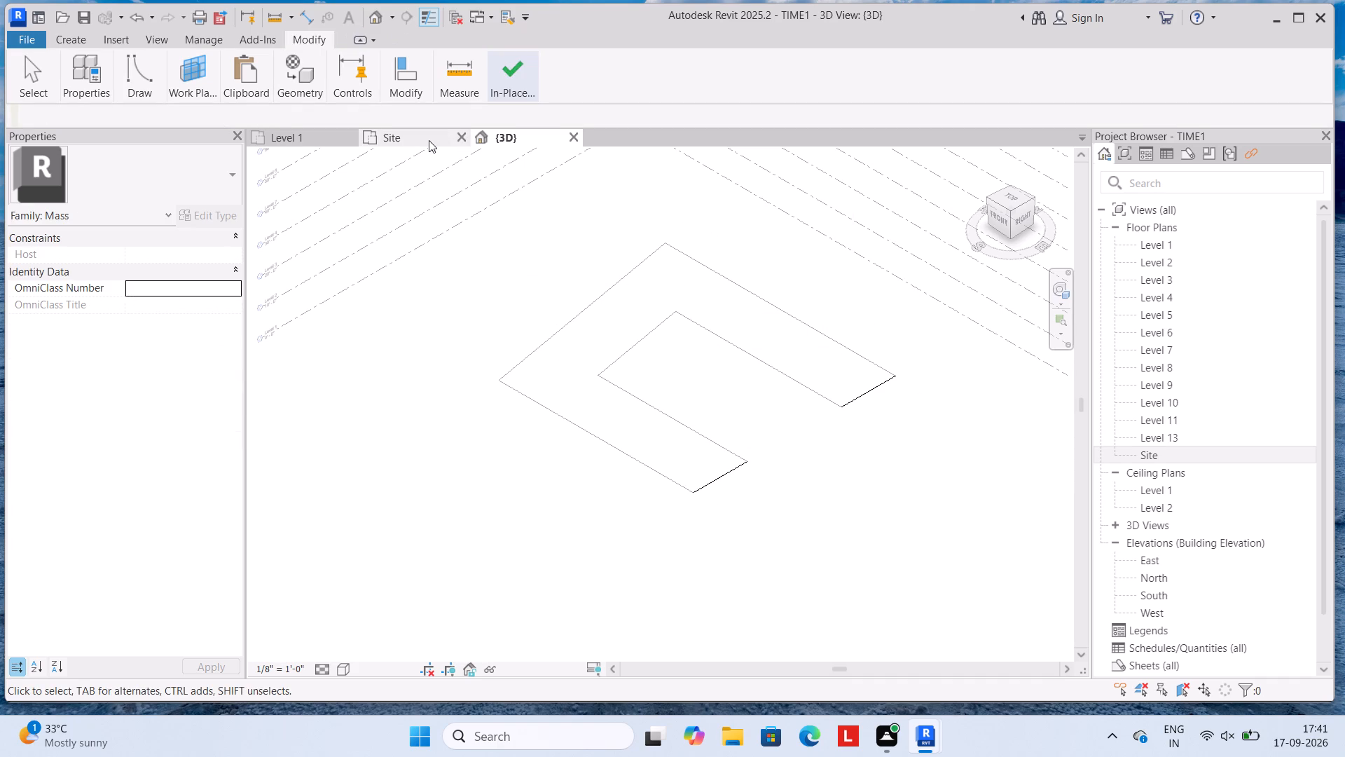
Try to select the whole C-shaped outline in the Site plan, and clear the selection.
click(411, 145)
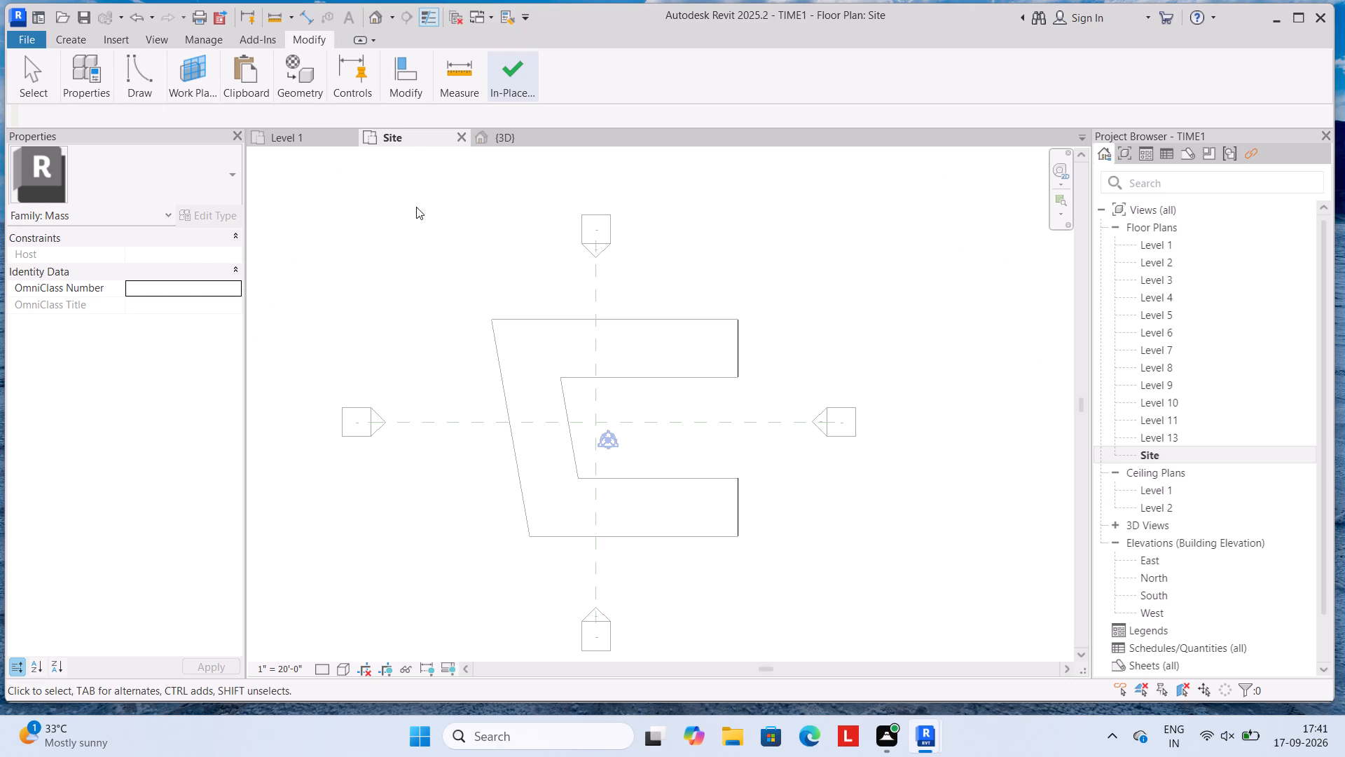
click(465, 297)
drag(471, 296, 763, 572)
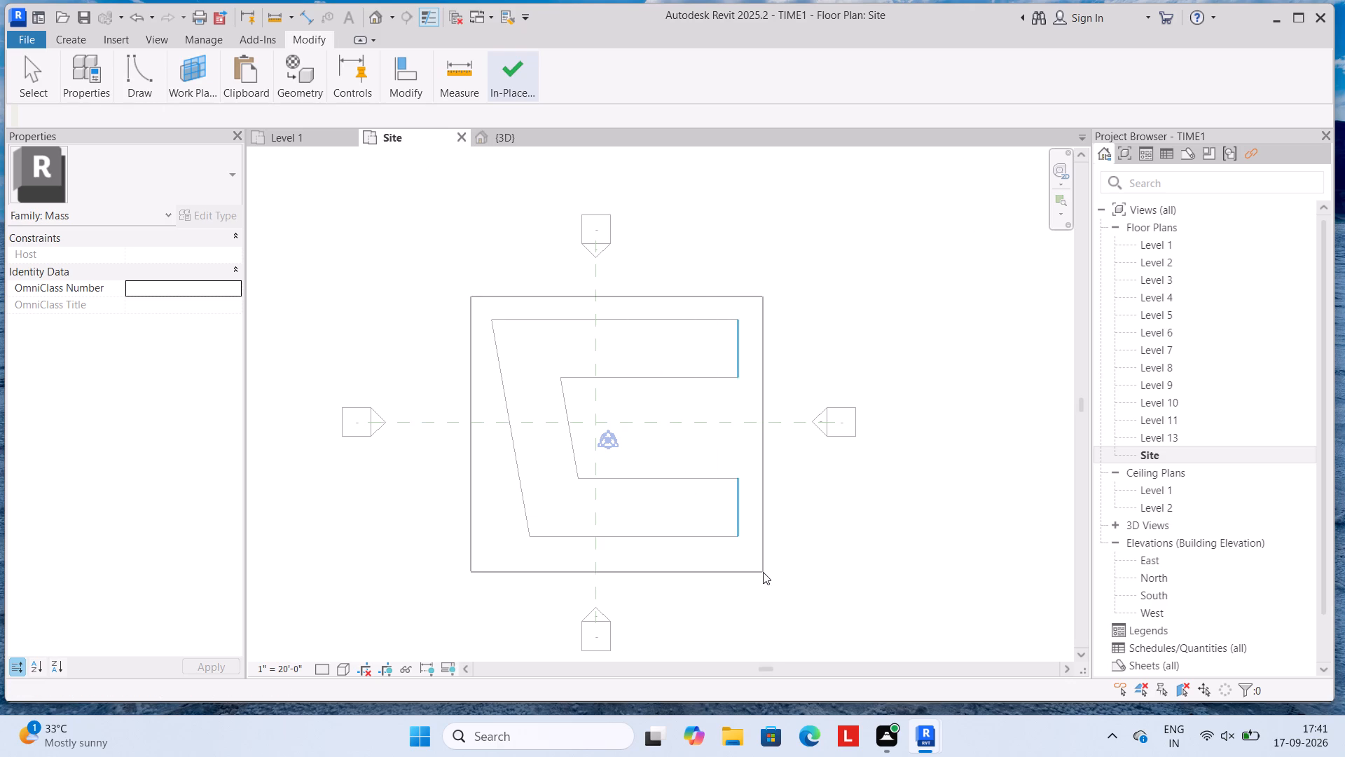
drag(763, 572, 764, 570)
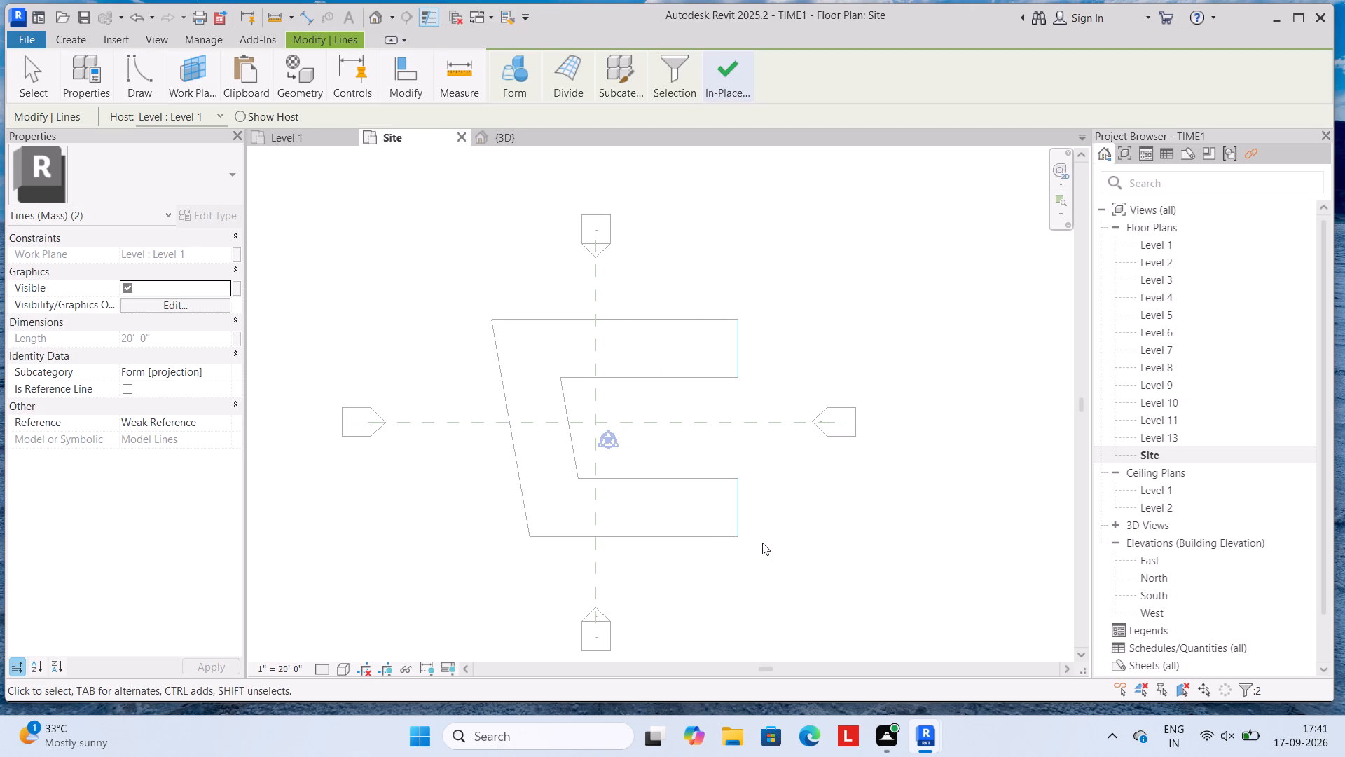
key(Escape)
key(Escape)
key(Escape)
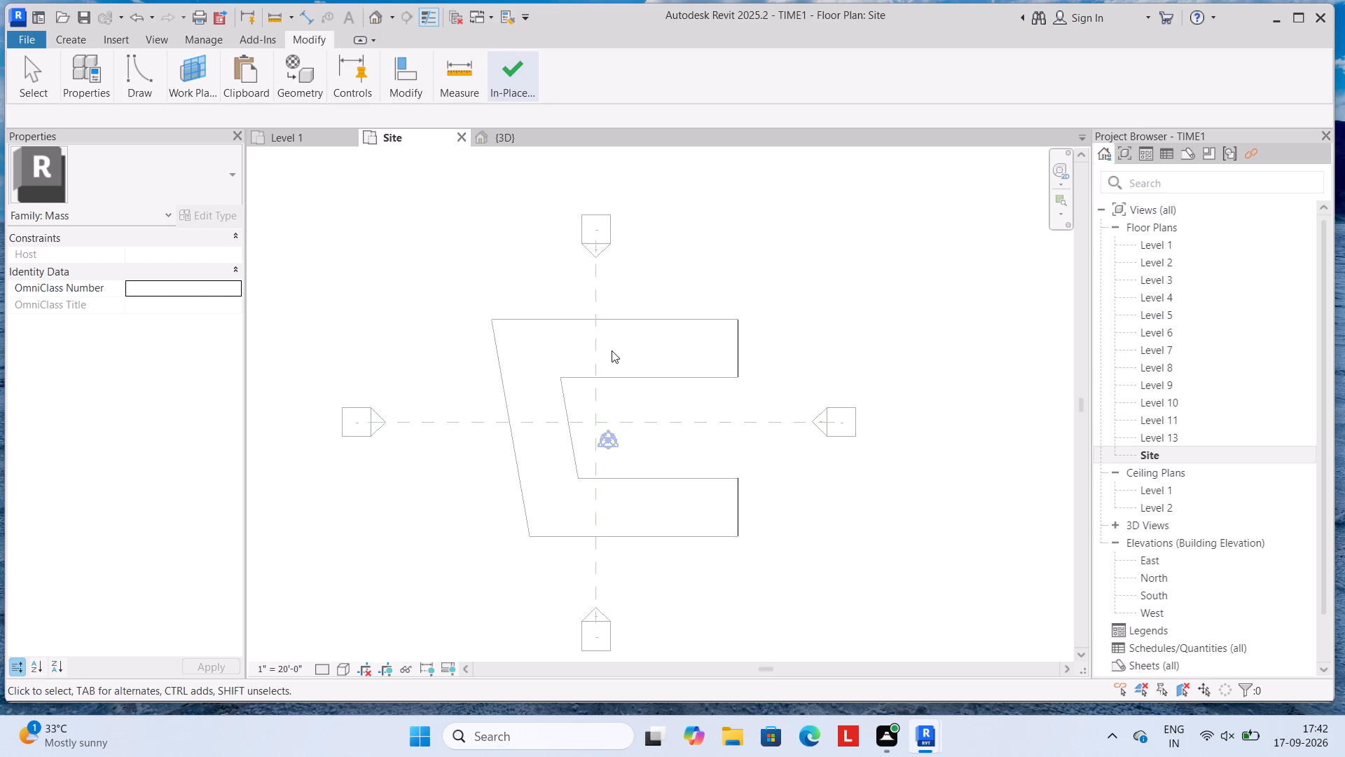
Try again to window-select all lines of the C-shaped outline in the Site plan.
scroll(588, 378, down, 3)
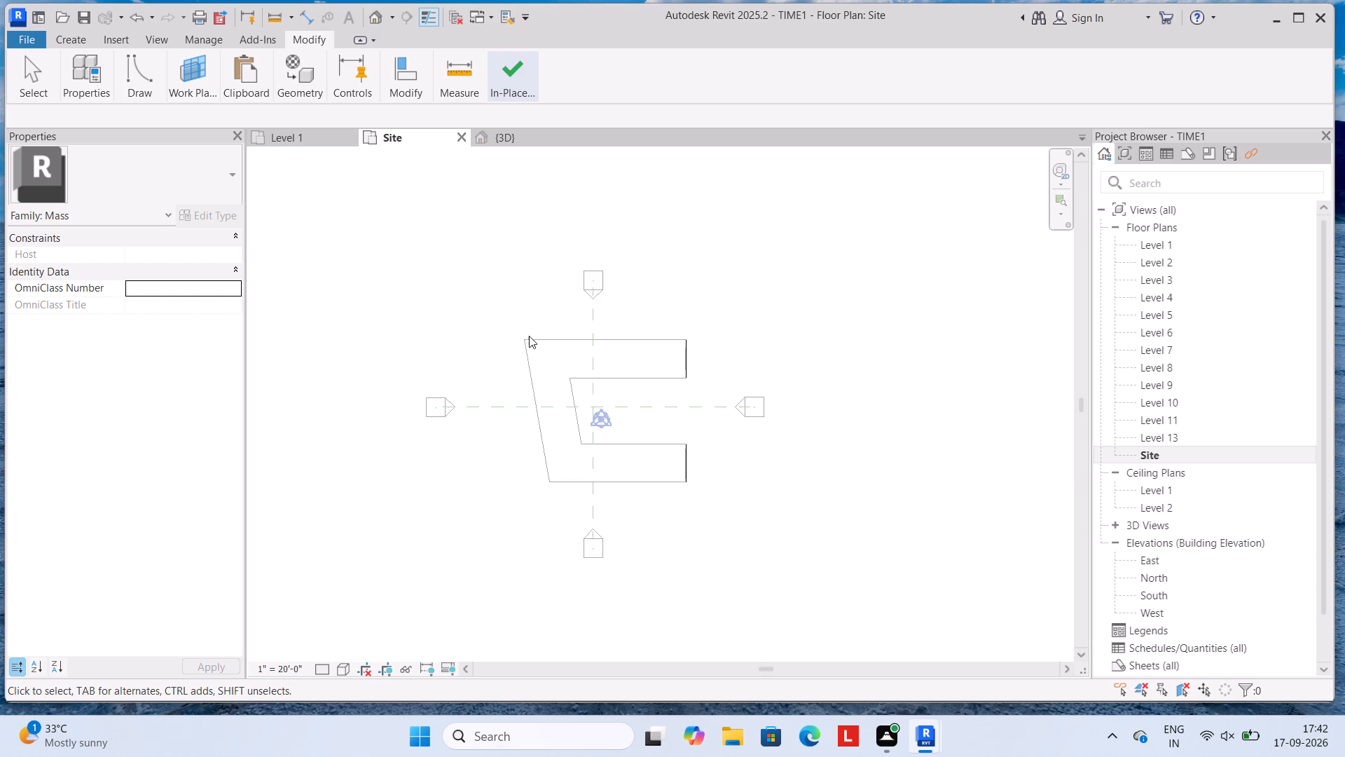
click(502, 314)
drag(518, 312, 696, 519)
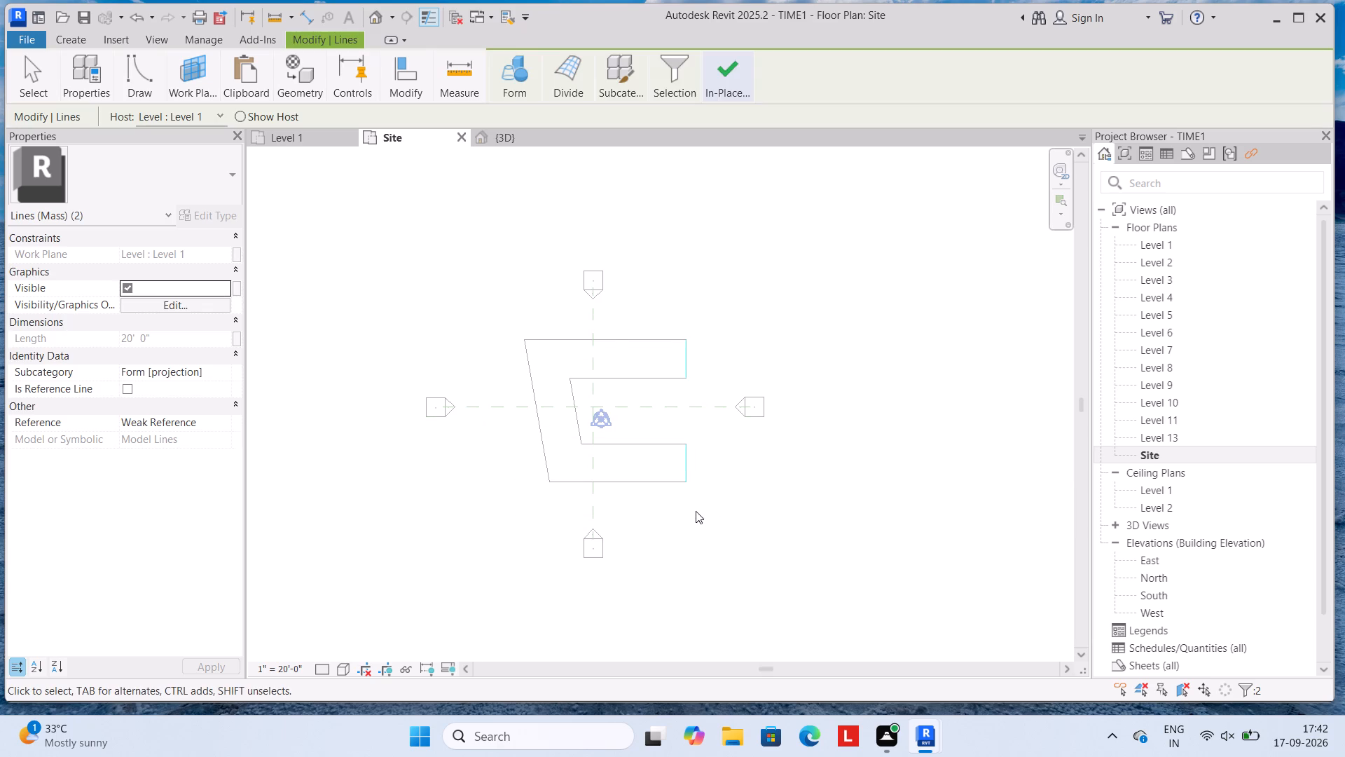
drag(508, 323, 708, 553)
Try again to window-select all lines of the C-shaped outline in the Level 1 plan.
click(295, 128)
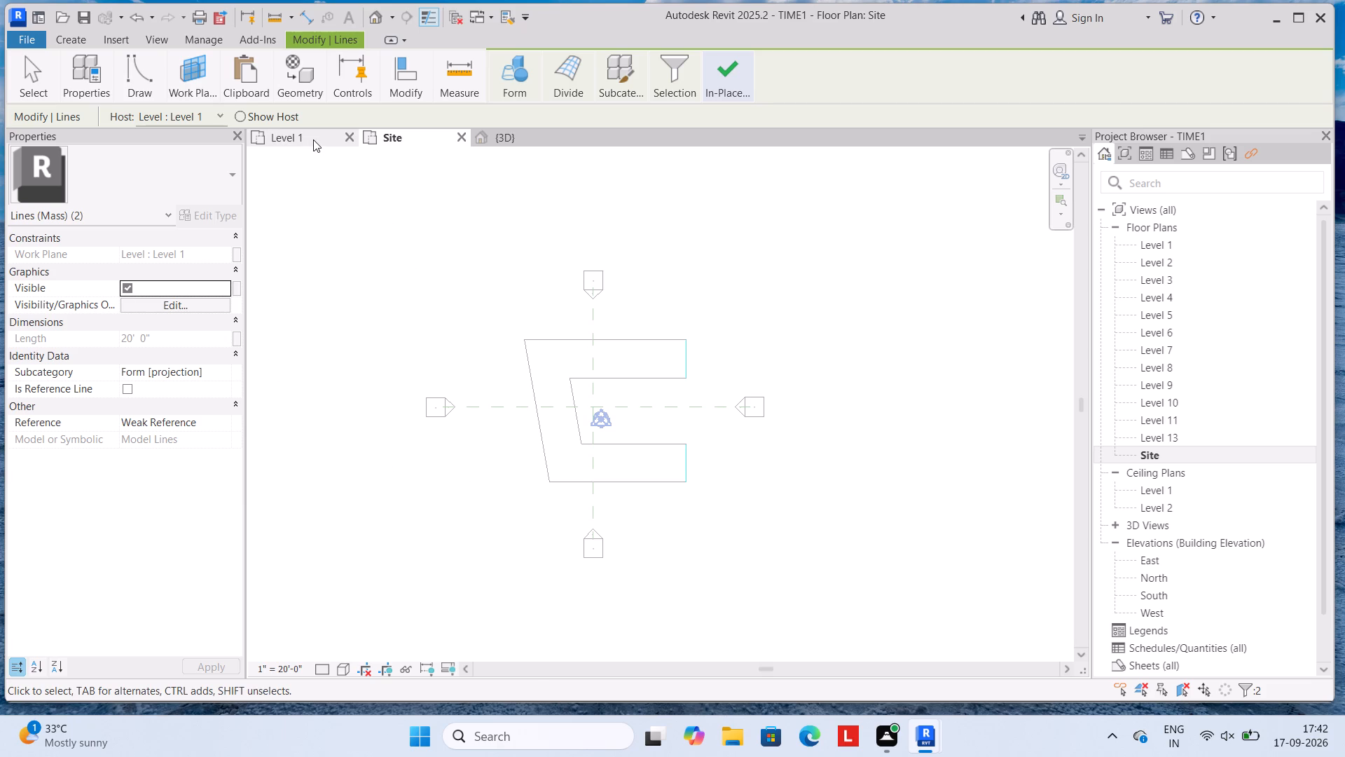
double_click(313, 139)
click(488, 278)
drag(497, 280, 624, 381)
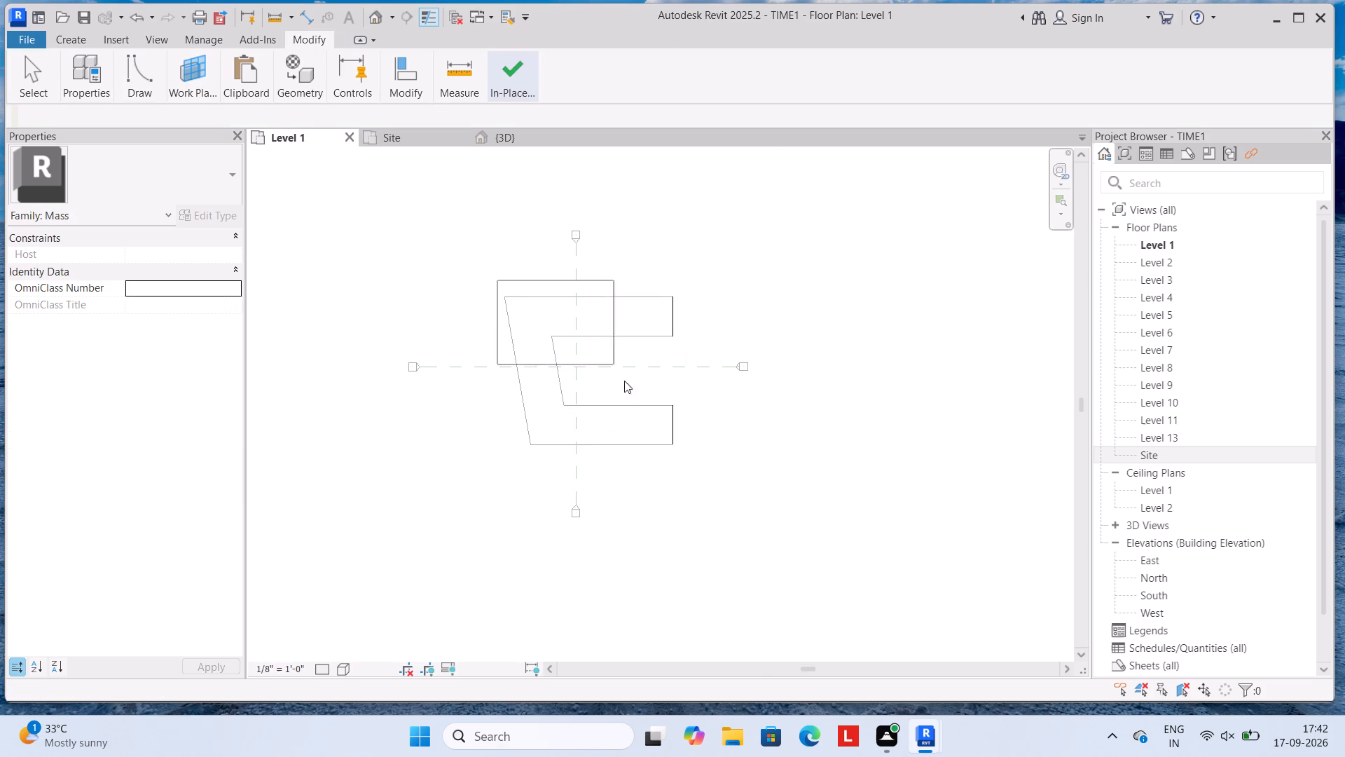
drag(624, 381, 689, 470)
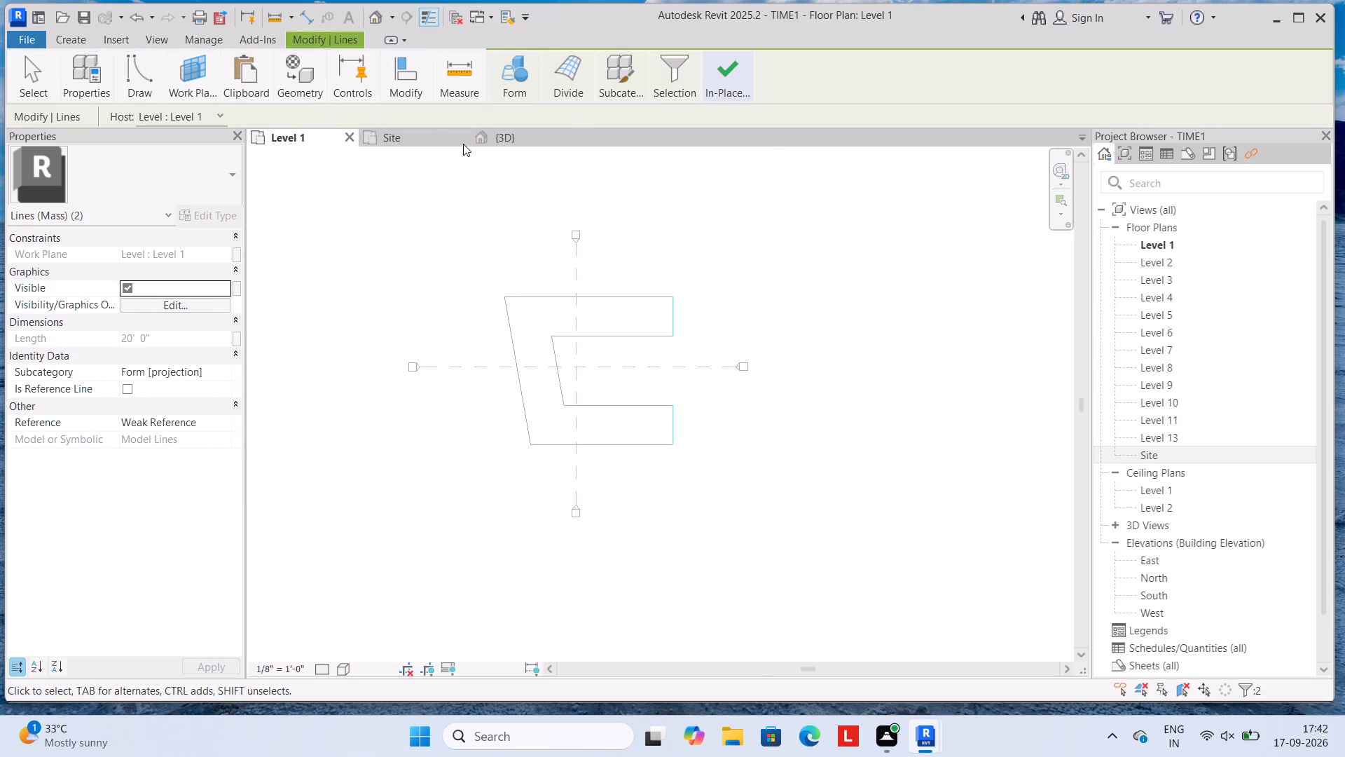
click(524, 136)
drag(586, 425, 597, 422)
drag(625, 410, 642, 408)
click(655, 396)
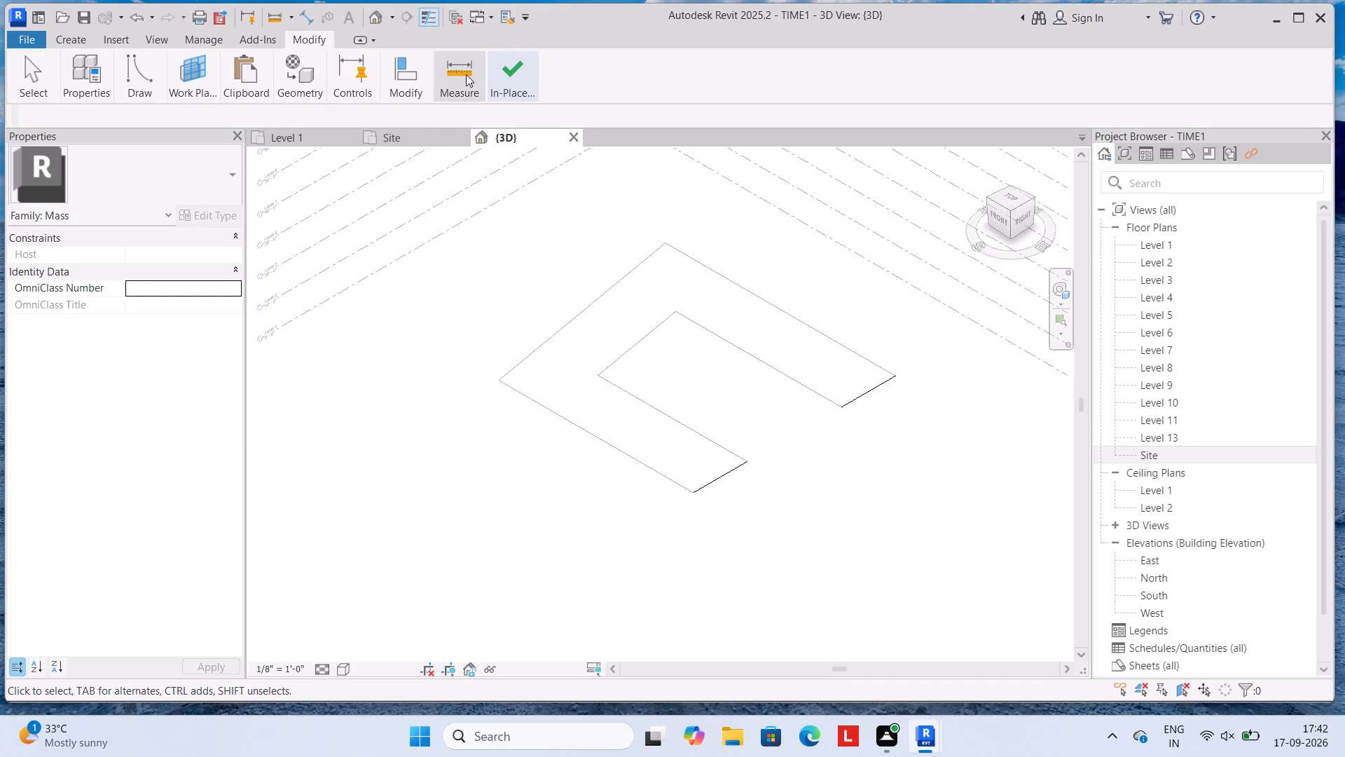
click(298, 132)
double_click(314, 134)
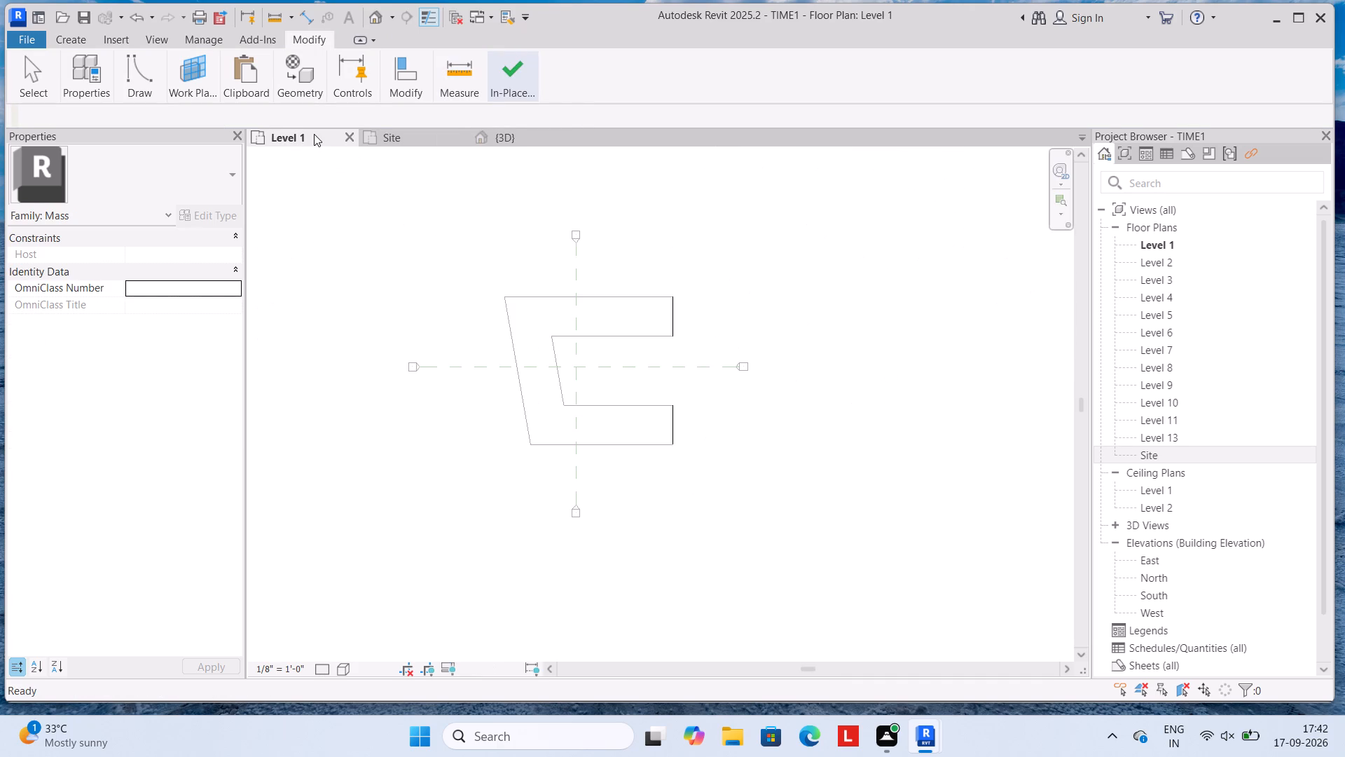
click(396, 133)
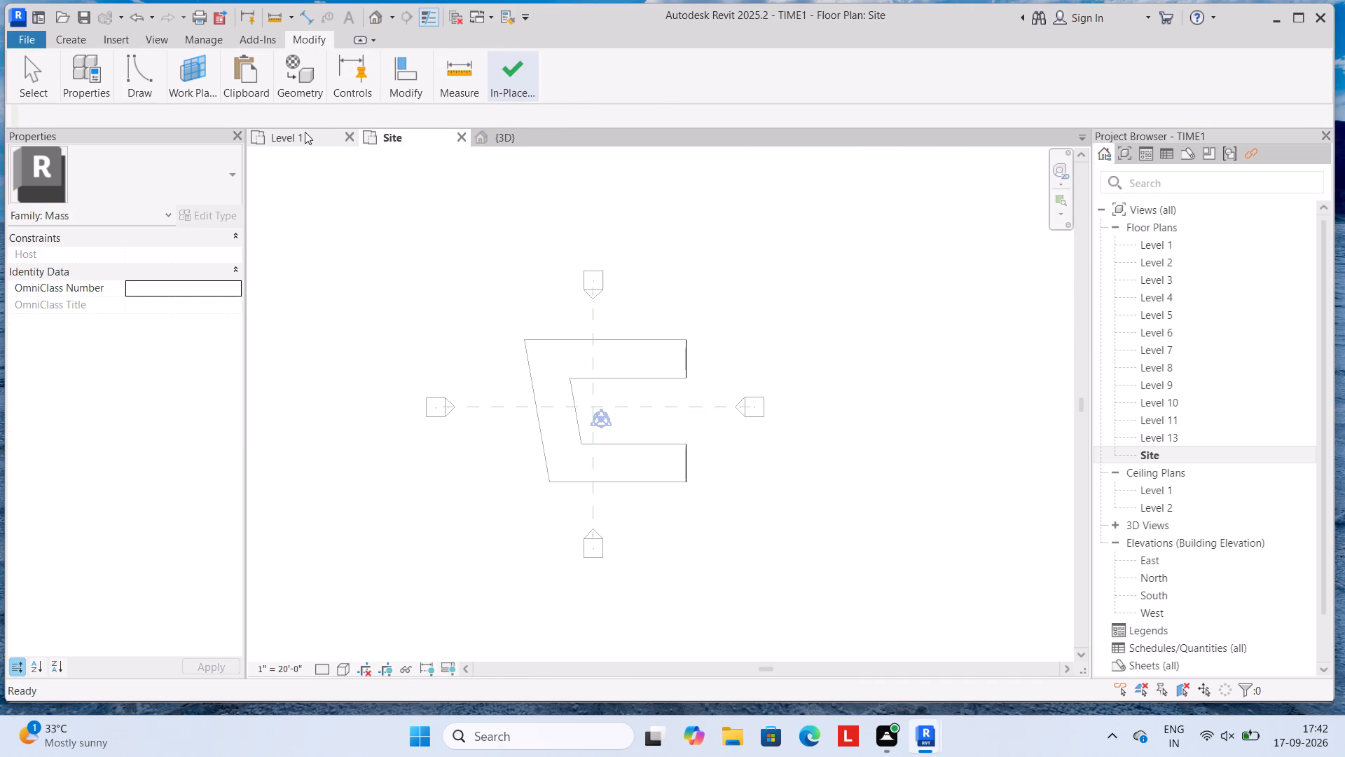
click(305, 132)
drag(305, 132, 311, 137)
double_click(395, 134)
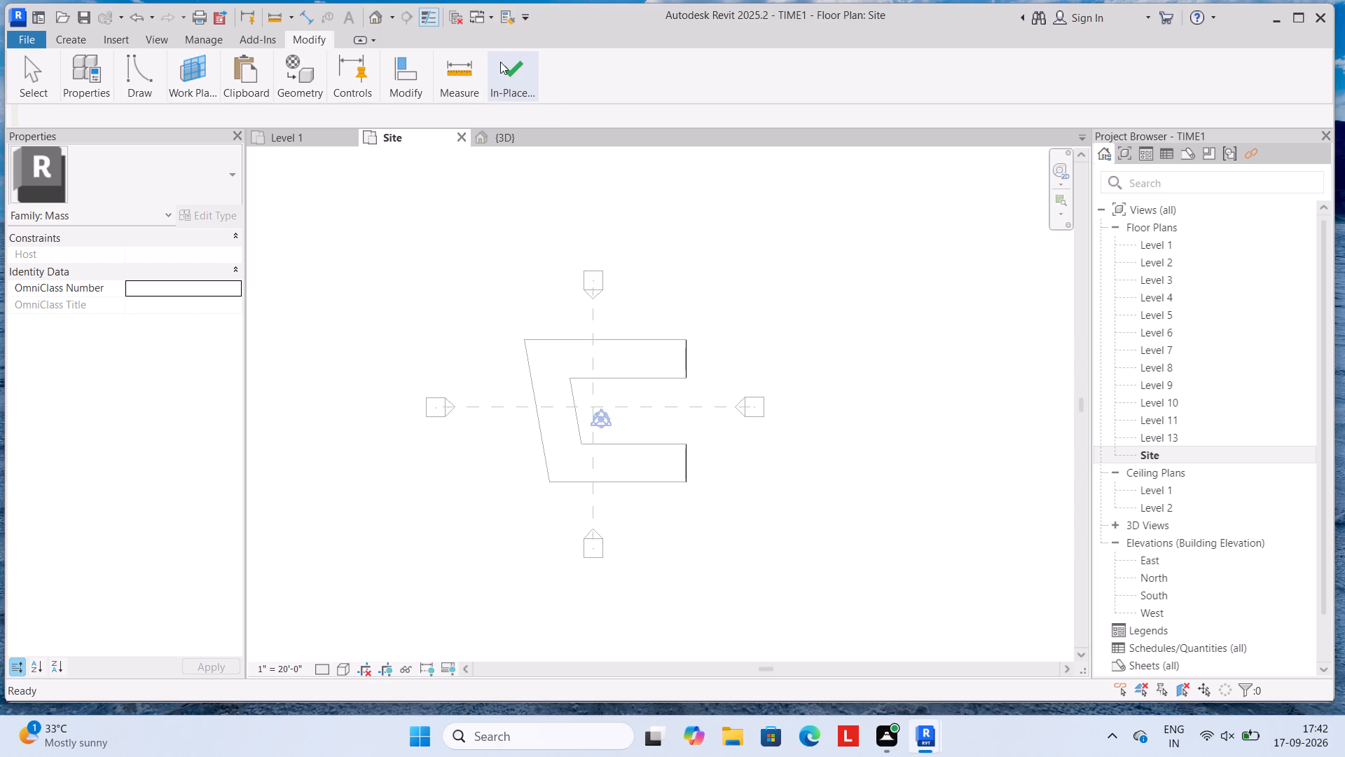
Finish the in-place mass containing the two 20' end lines and return to the project.
click(498, 115)
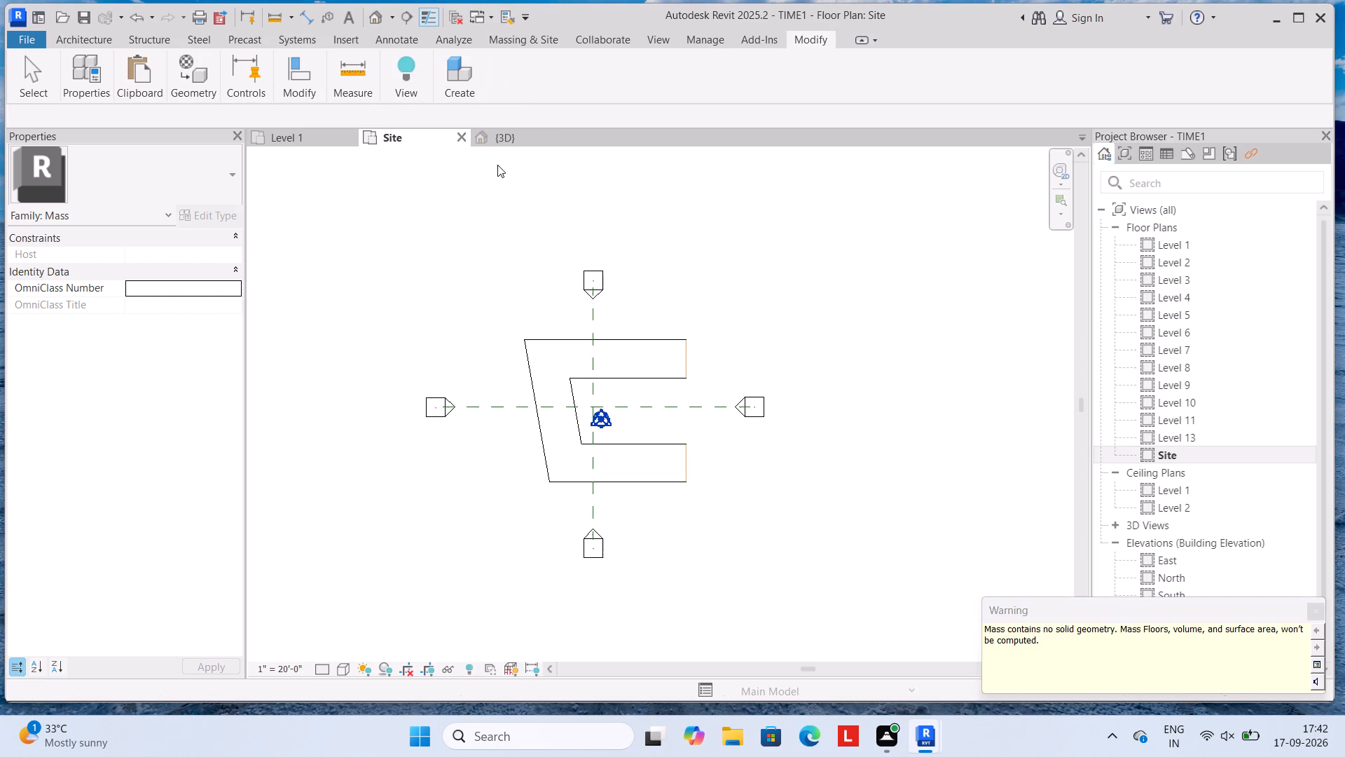
click(911, 486)
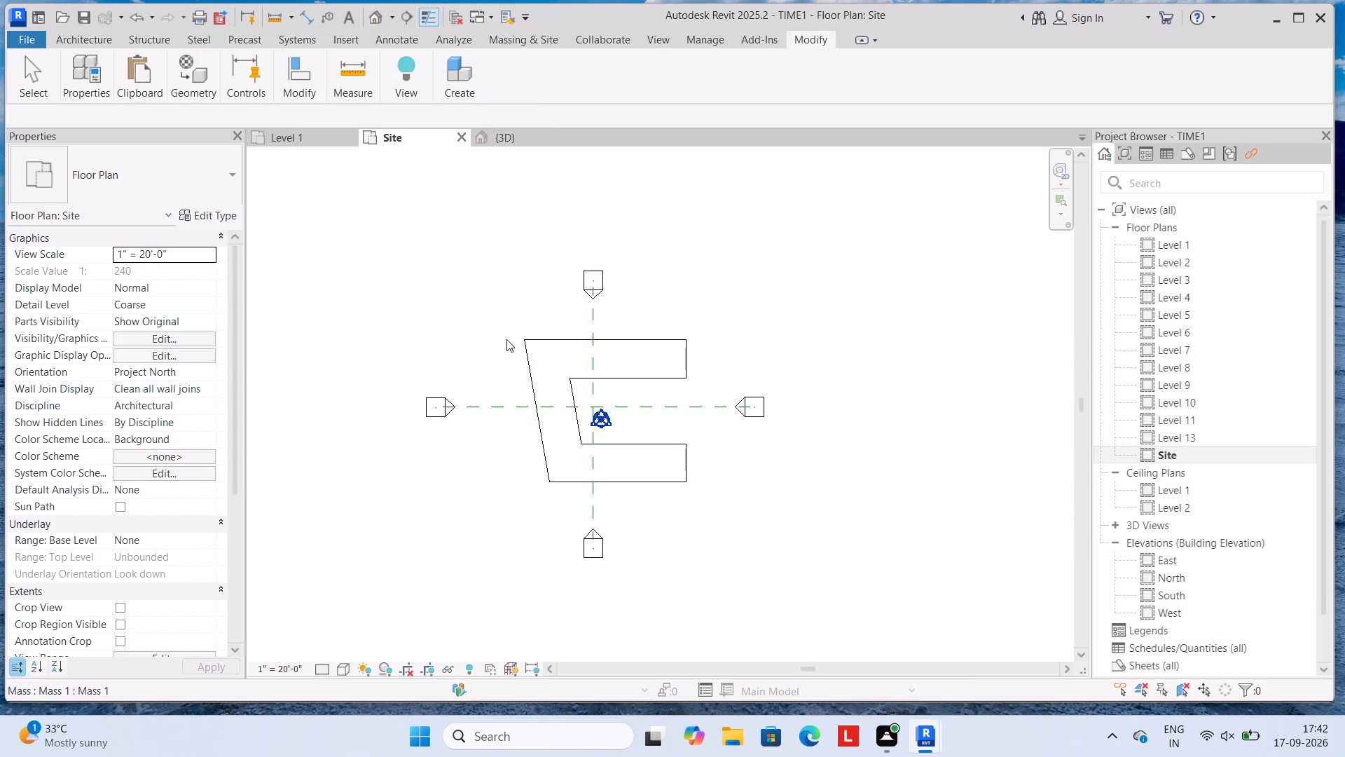
Select the complete C-shaped outline, including both end lines, in the Site plan.
click(486, 307)
drag(494, 306, 720, 529)
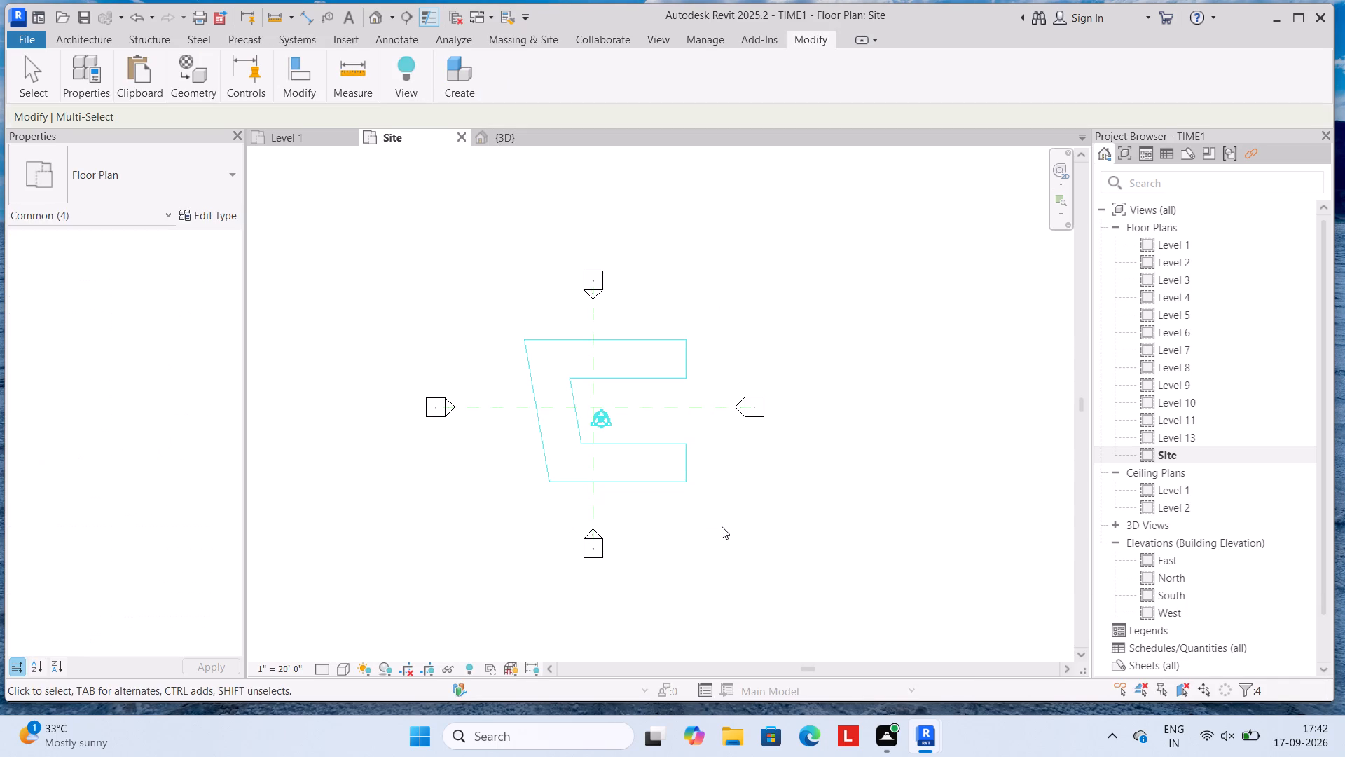
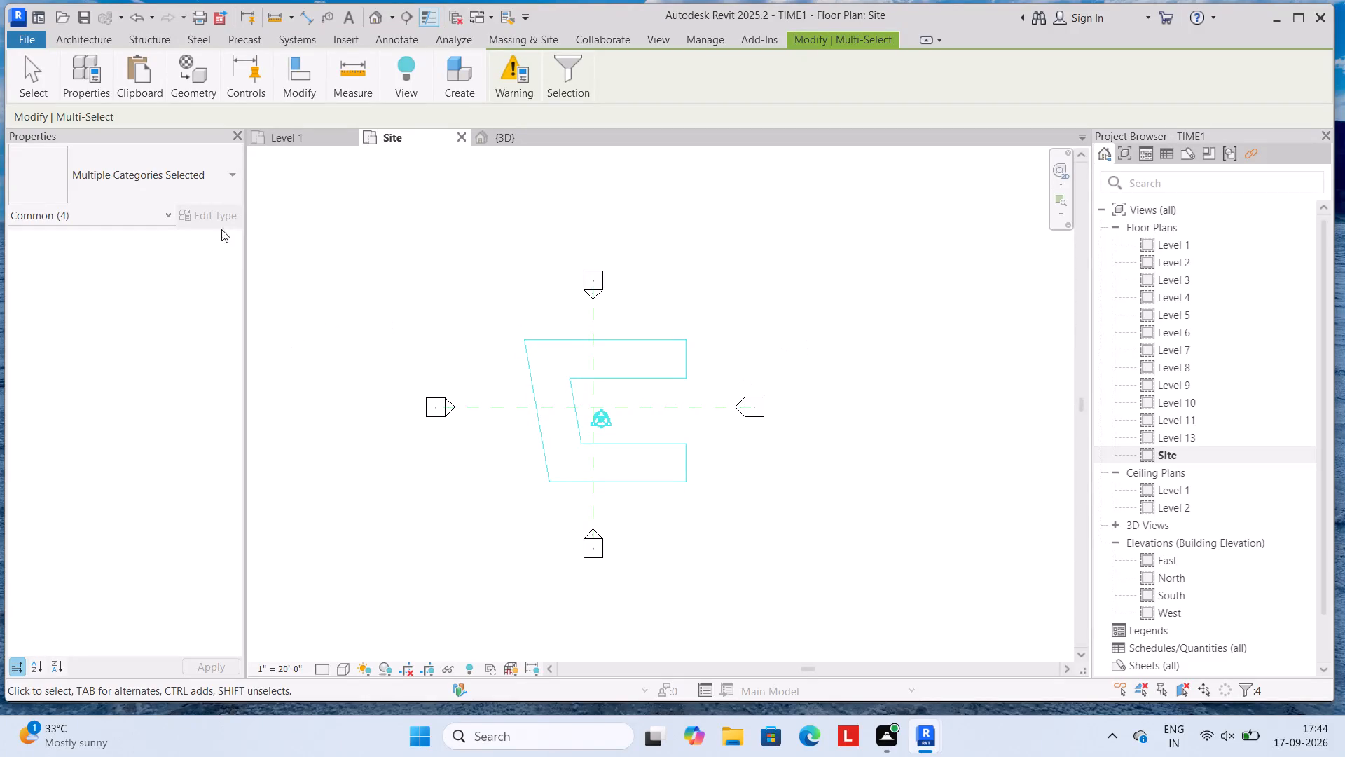
Delete the entire selected C-shaped outline, working from the Level 1 plan.
double_click(295, 131)
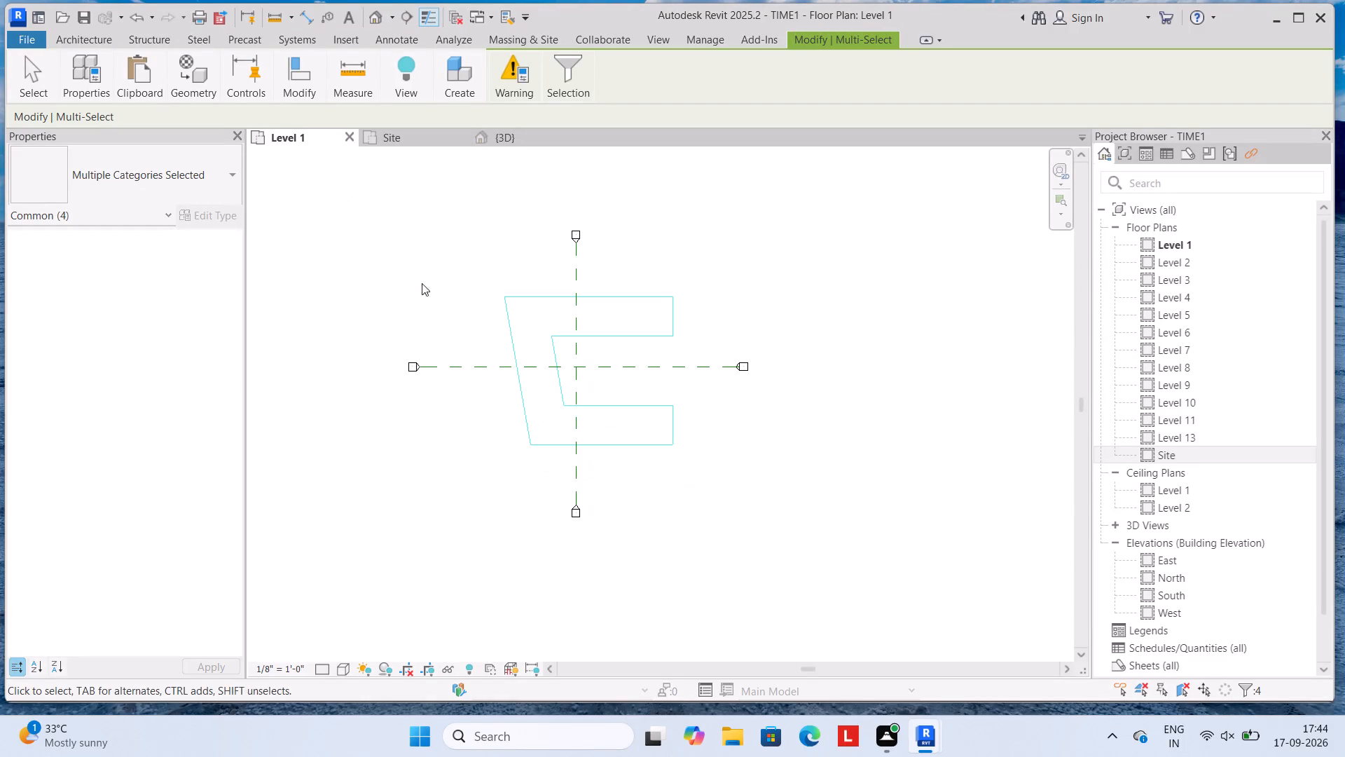
key(Delete)
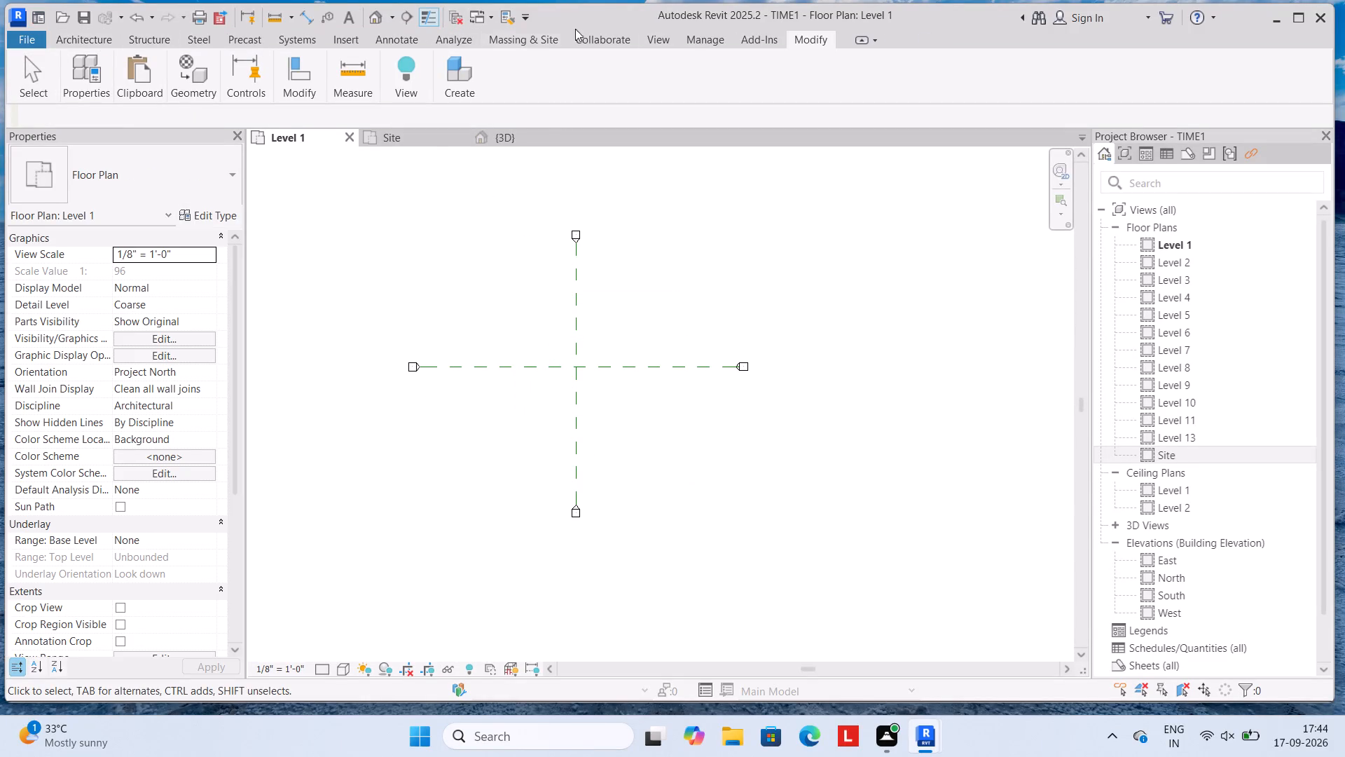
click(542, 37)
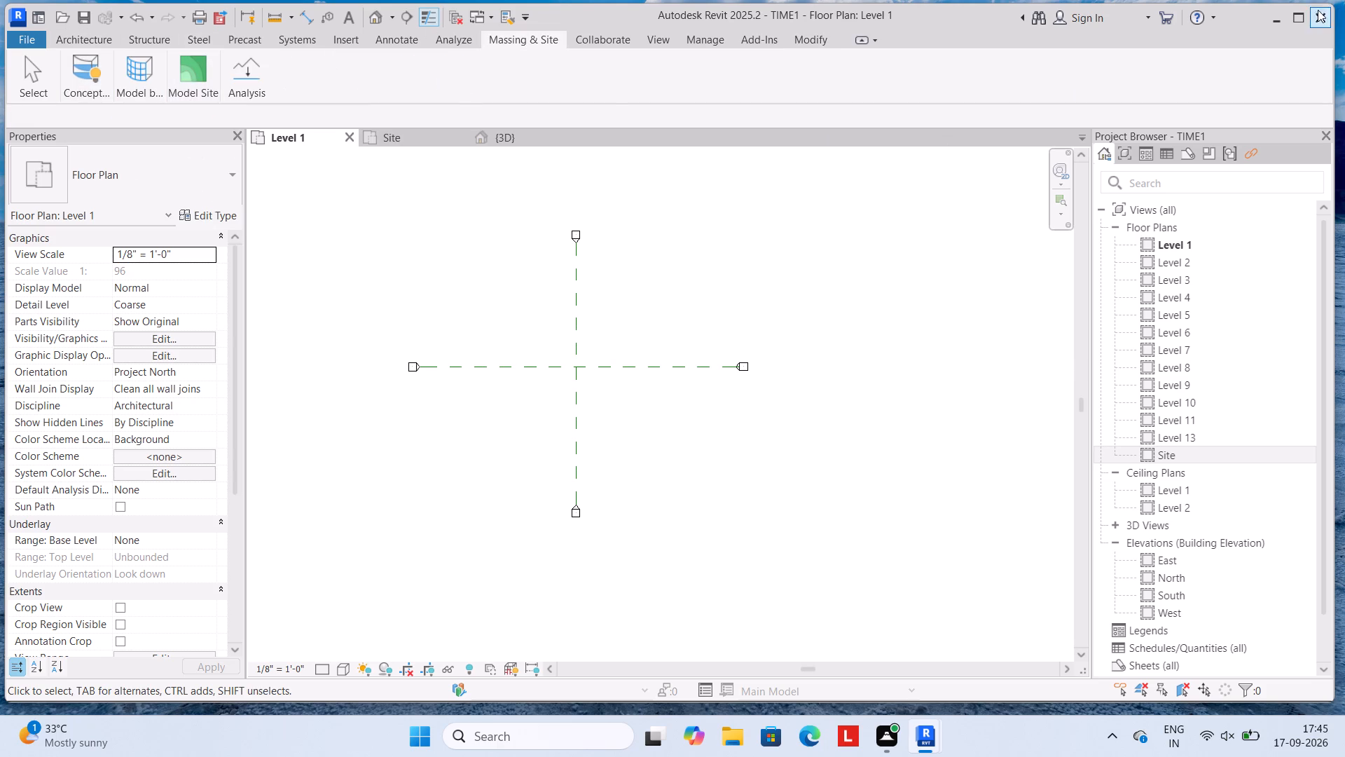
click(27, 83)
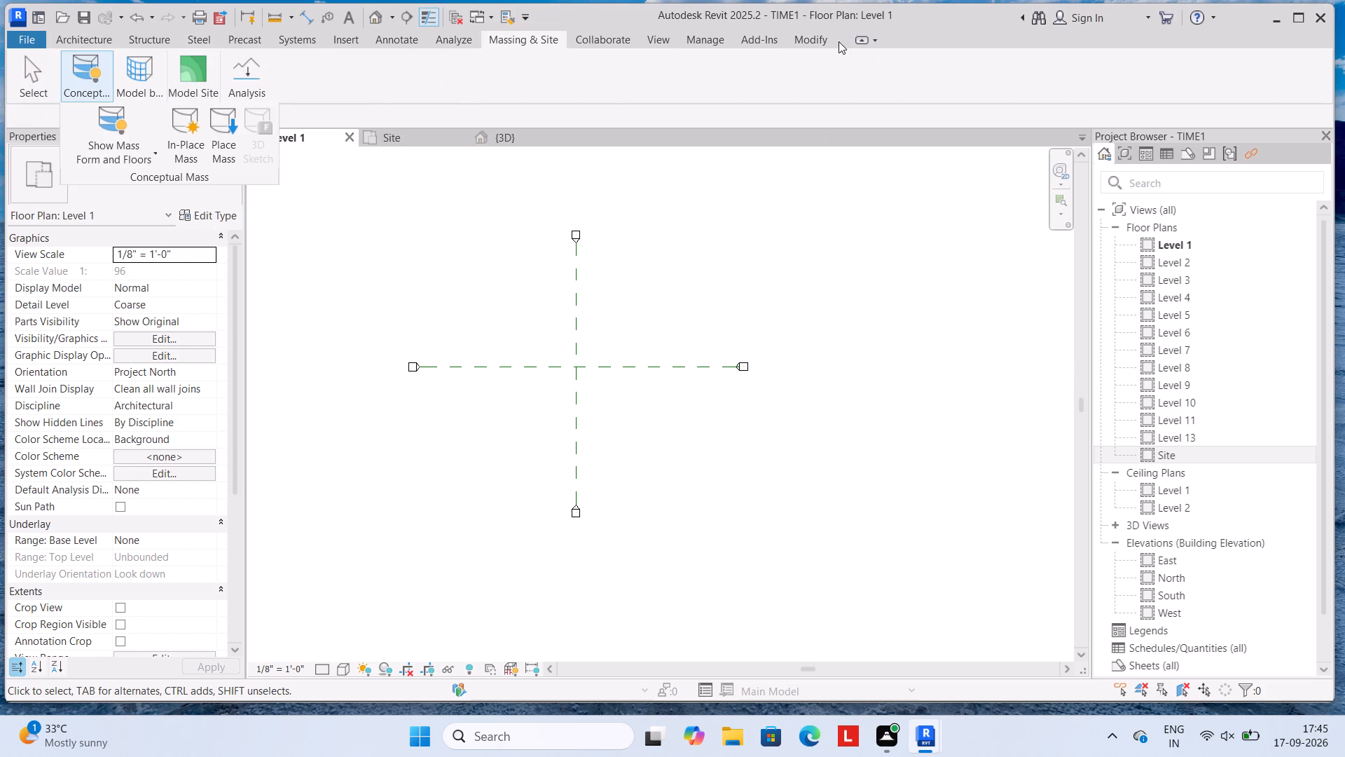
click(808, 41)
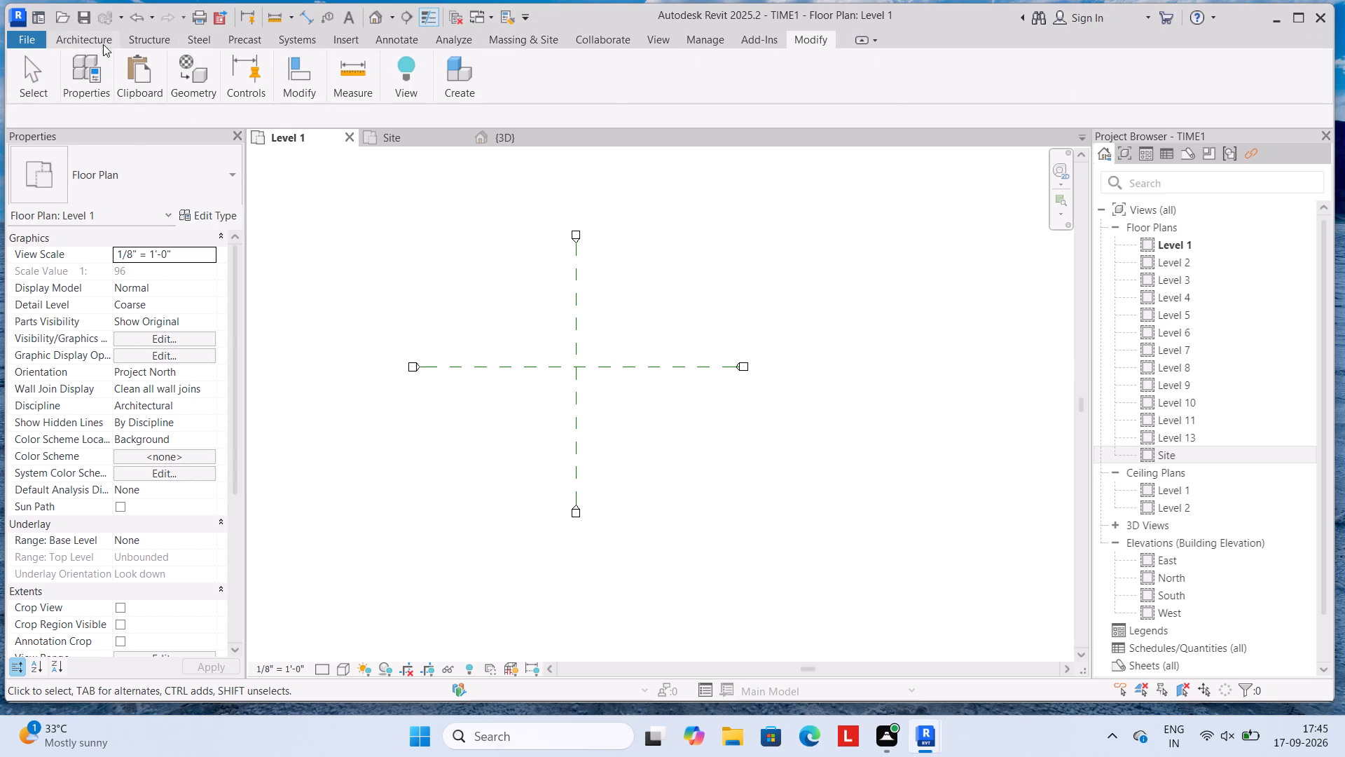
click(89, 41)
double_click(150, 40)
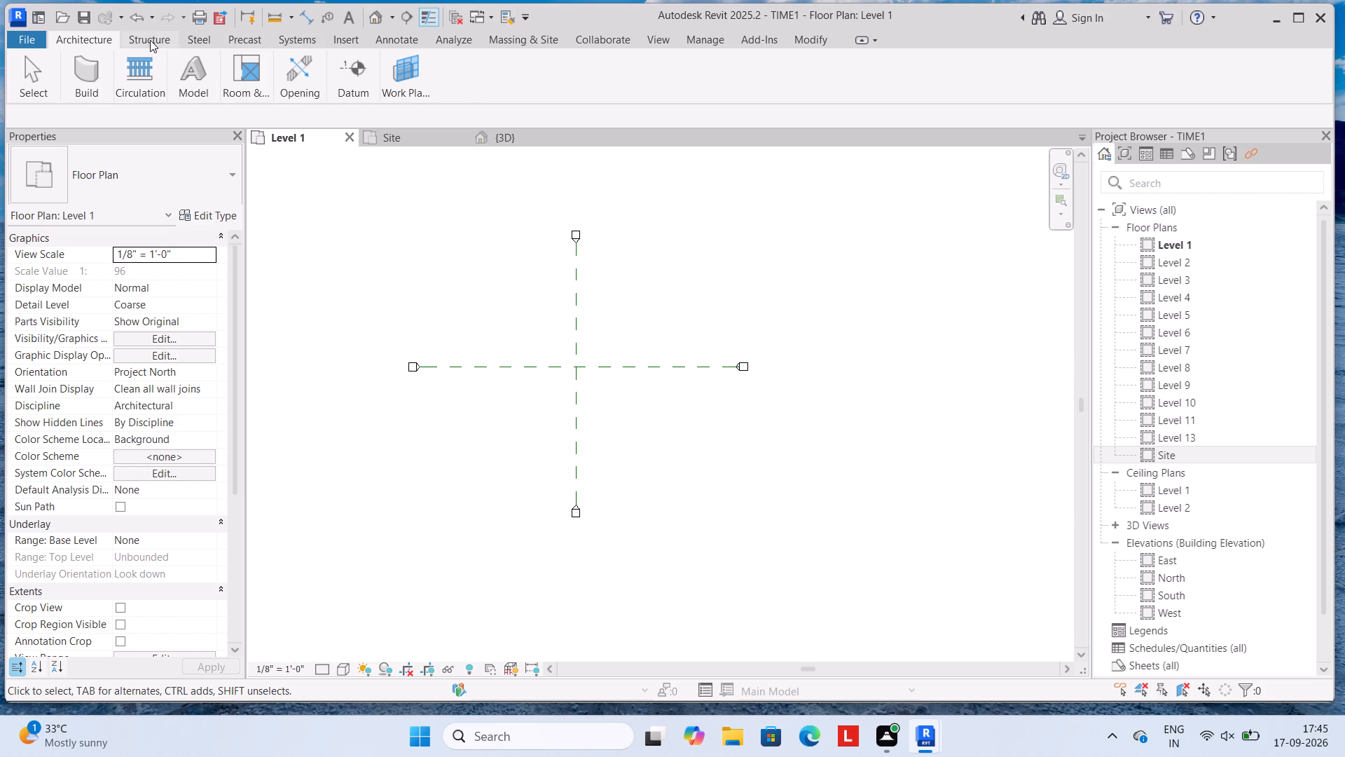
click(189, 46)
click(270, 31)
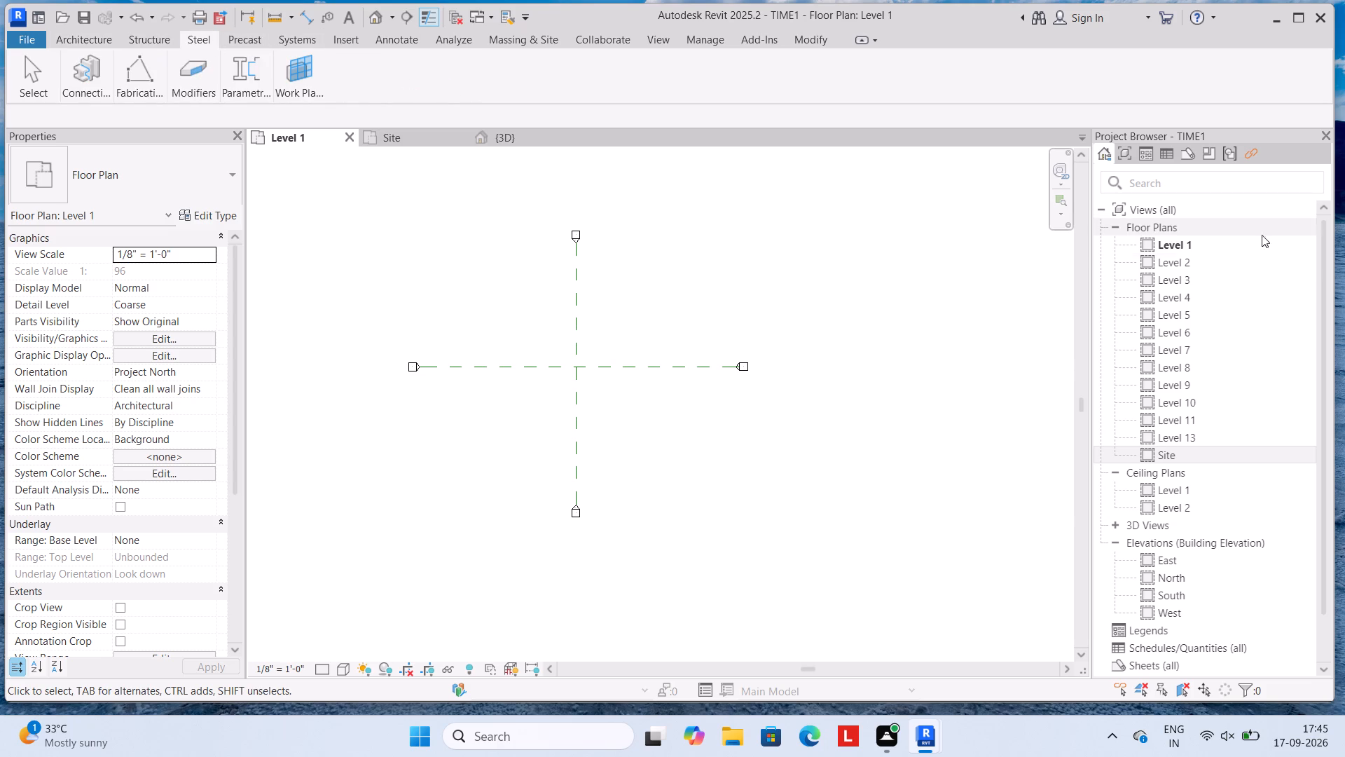
Start a new in-place mass in the Site plan, accepting the suggested name.
double_click(1215, 240)
double_click(1196, 453)
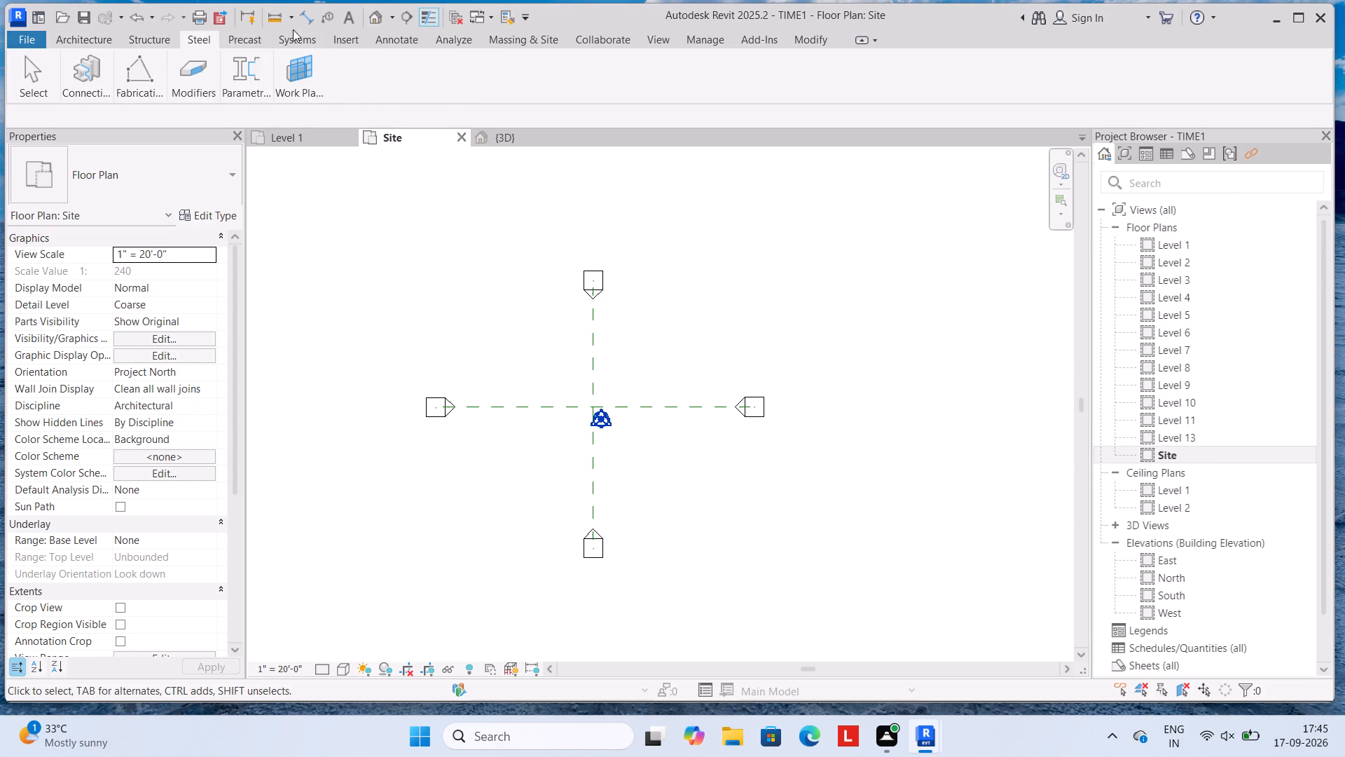
double_click(525, 36)
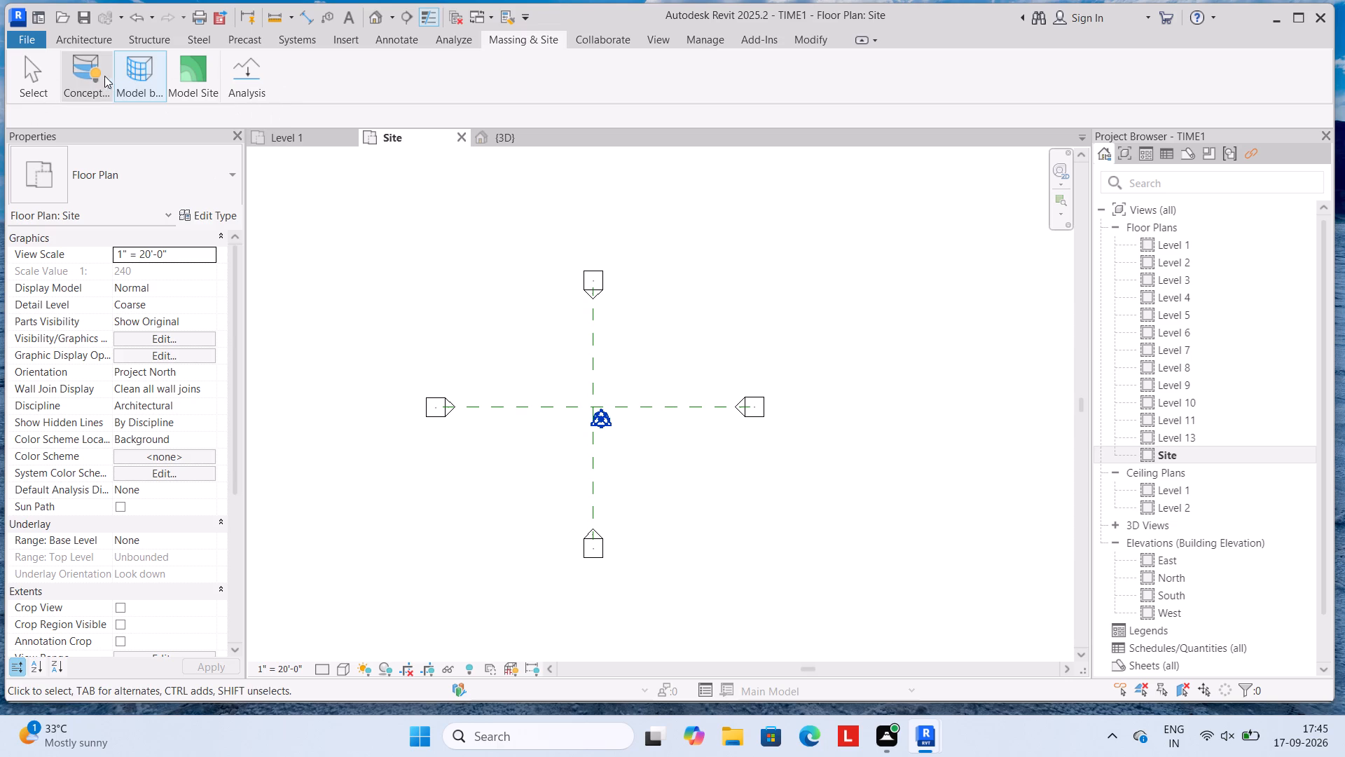
click(83, 68)
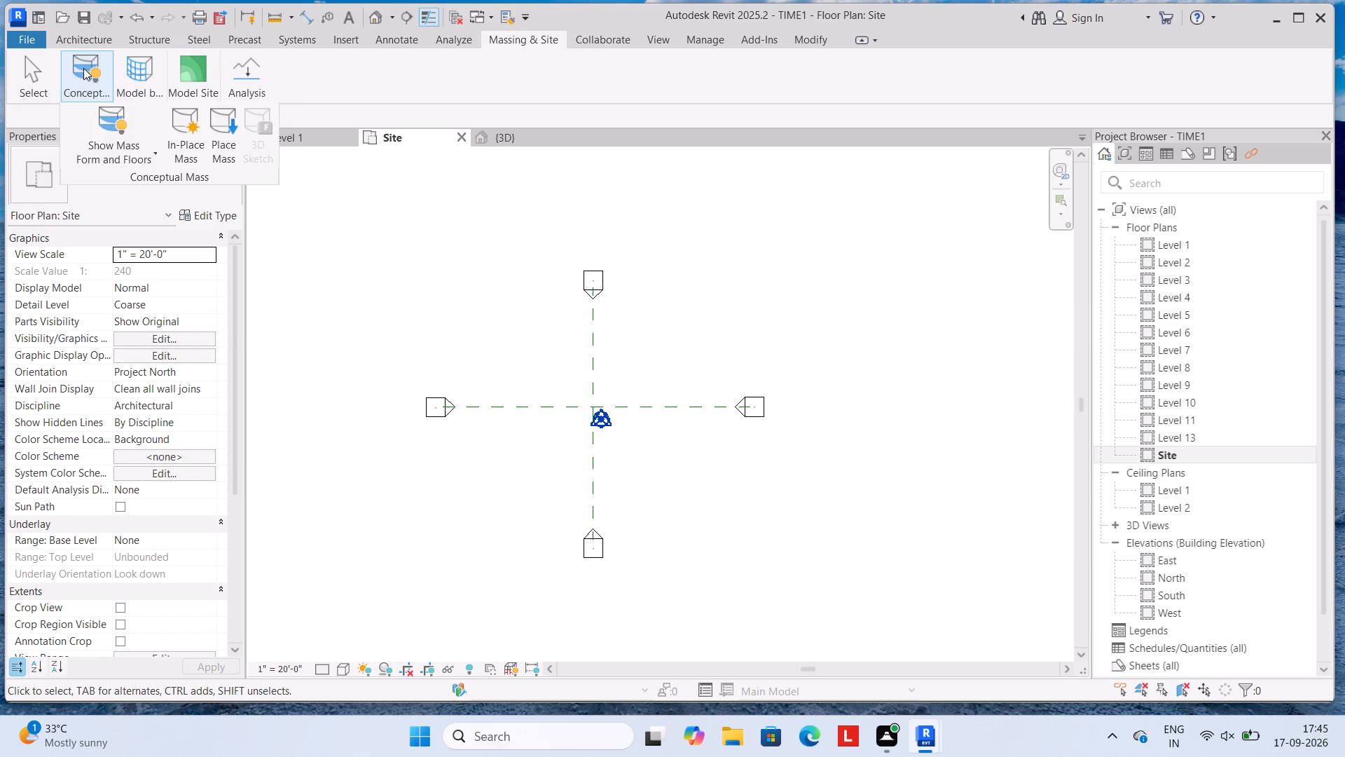
click(178, 121)
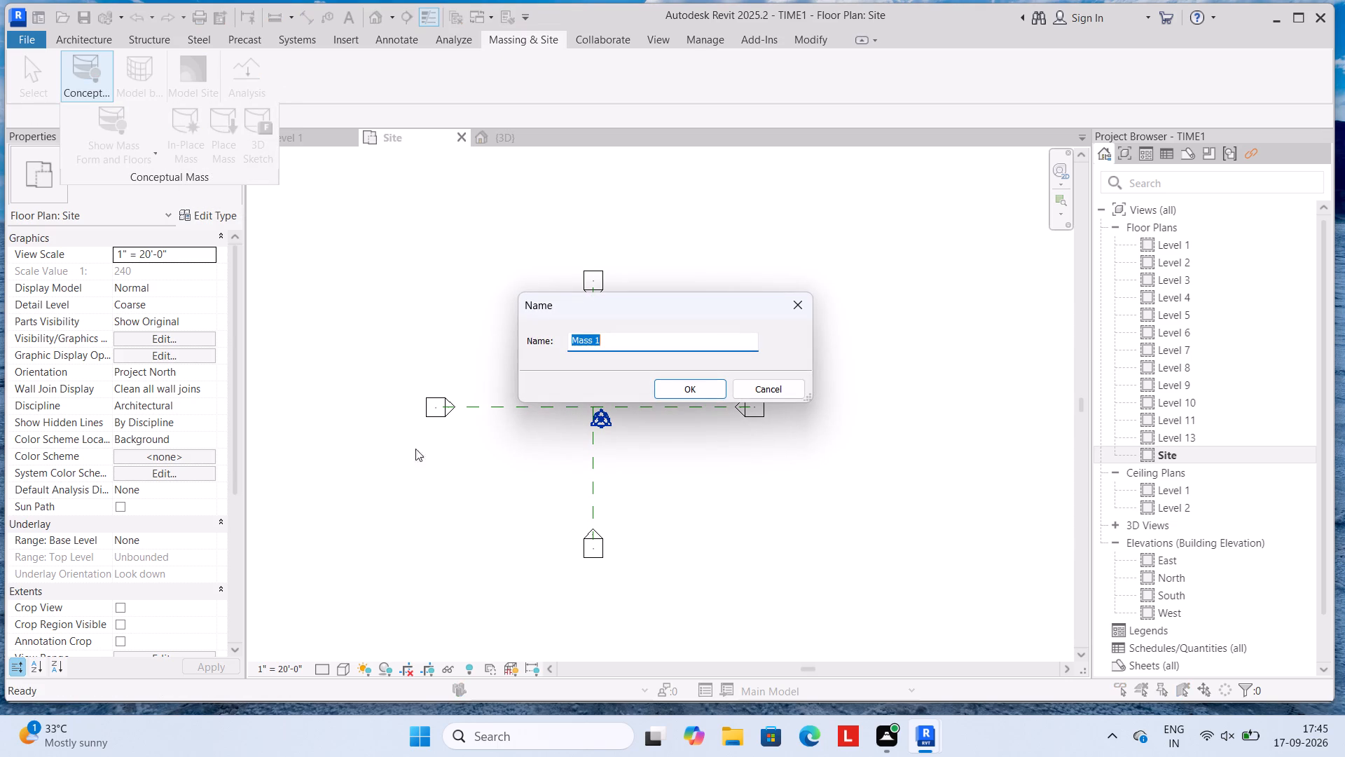
click(696, 393)
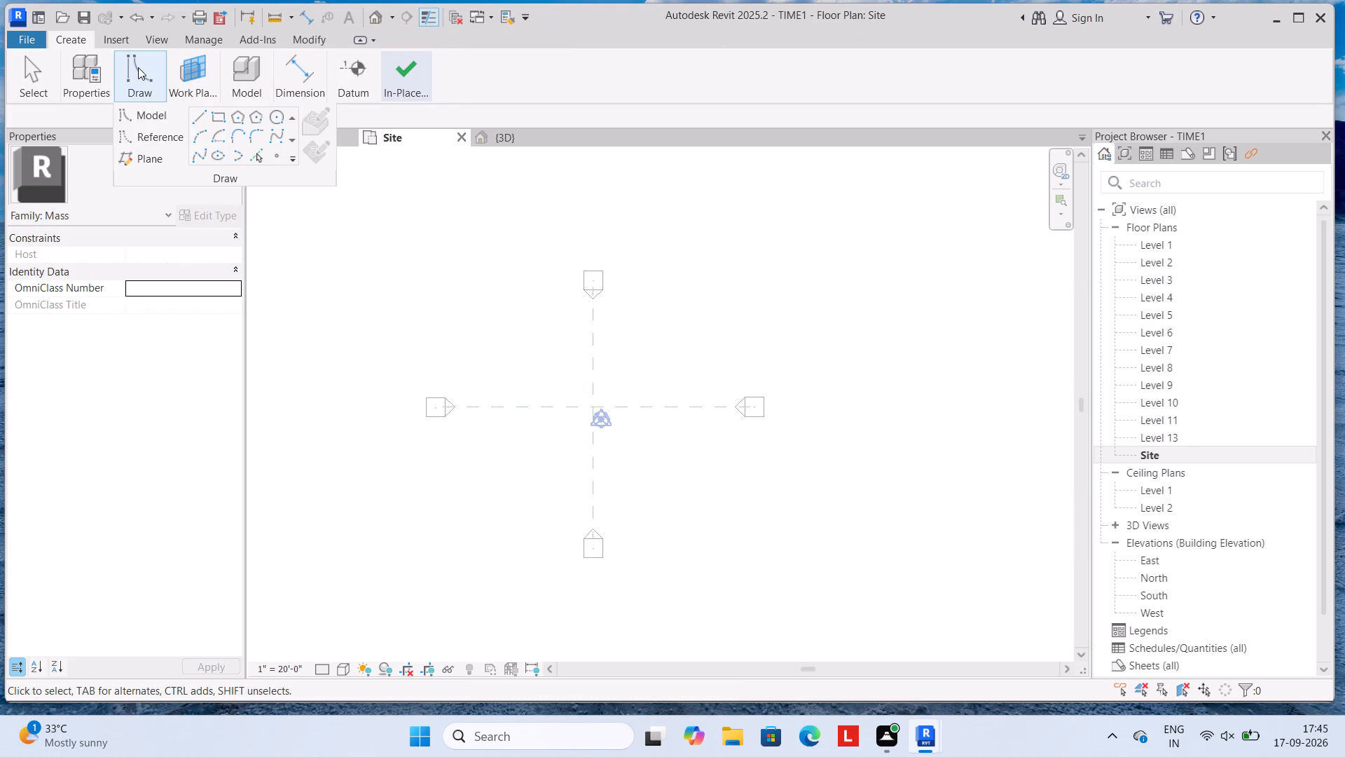
Draw a closed trapezoid of model lines around the elevation-marker centre, about 108' along its north side and 75' deep, with both sides slanting inward southward.
click(138, 67)
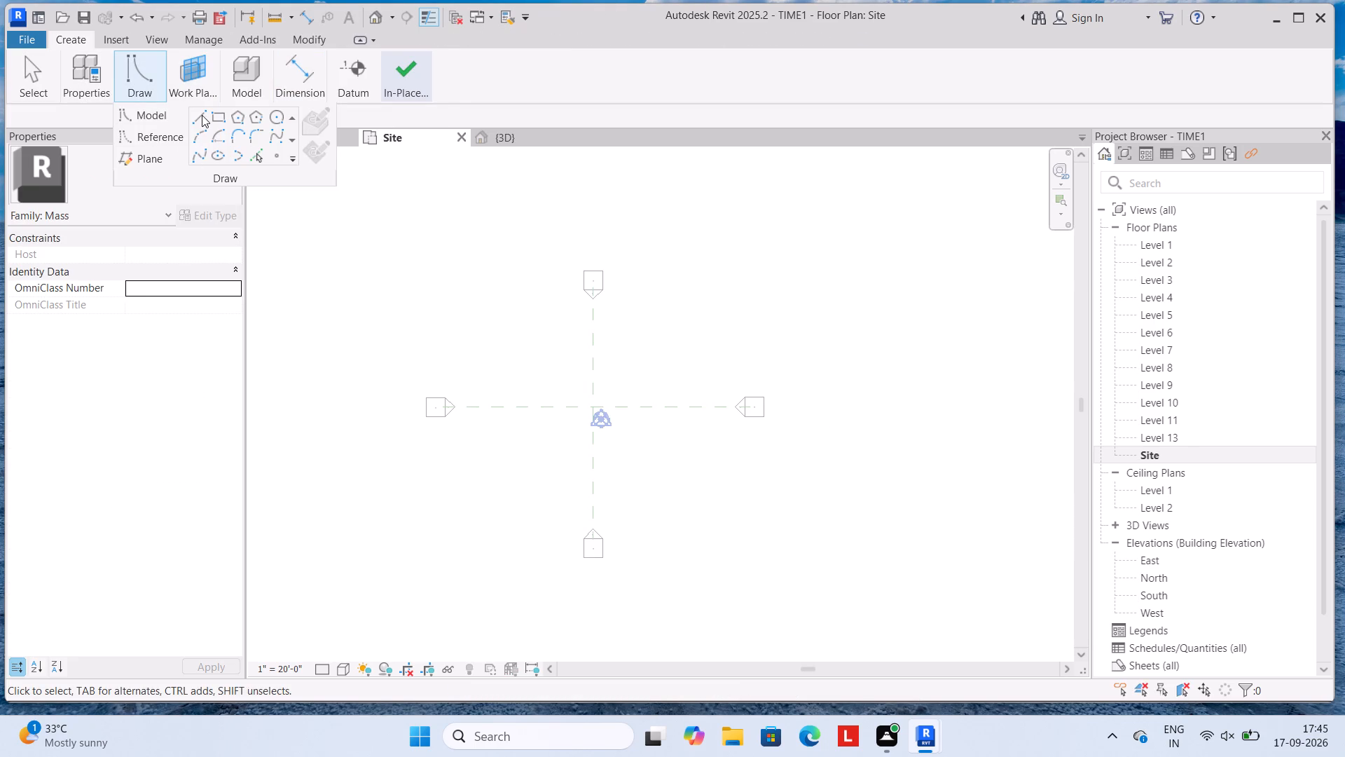
click(202, 115)
click(517, 348)
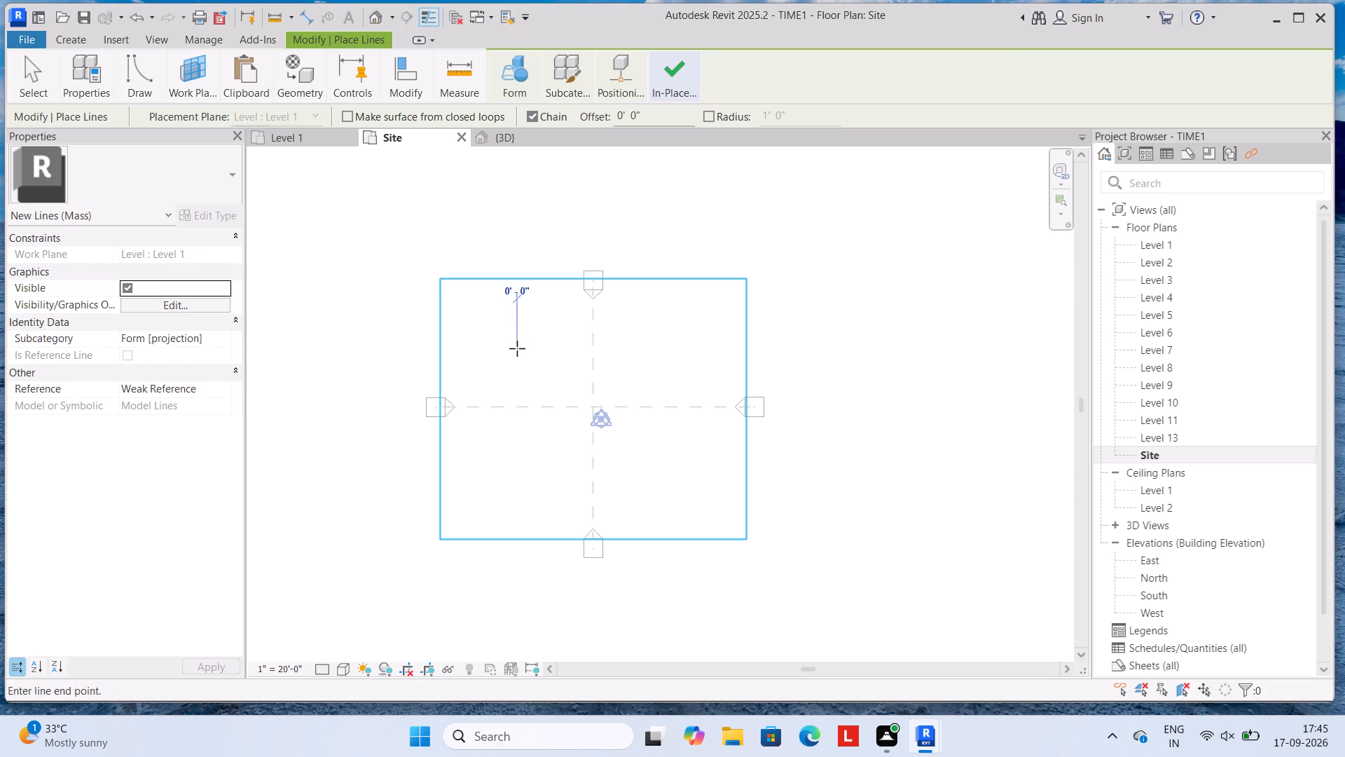
click(553, 490)
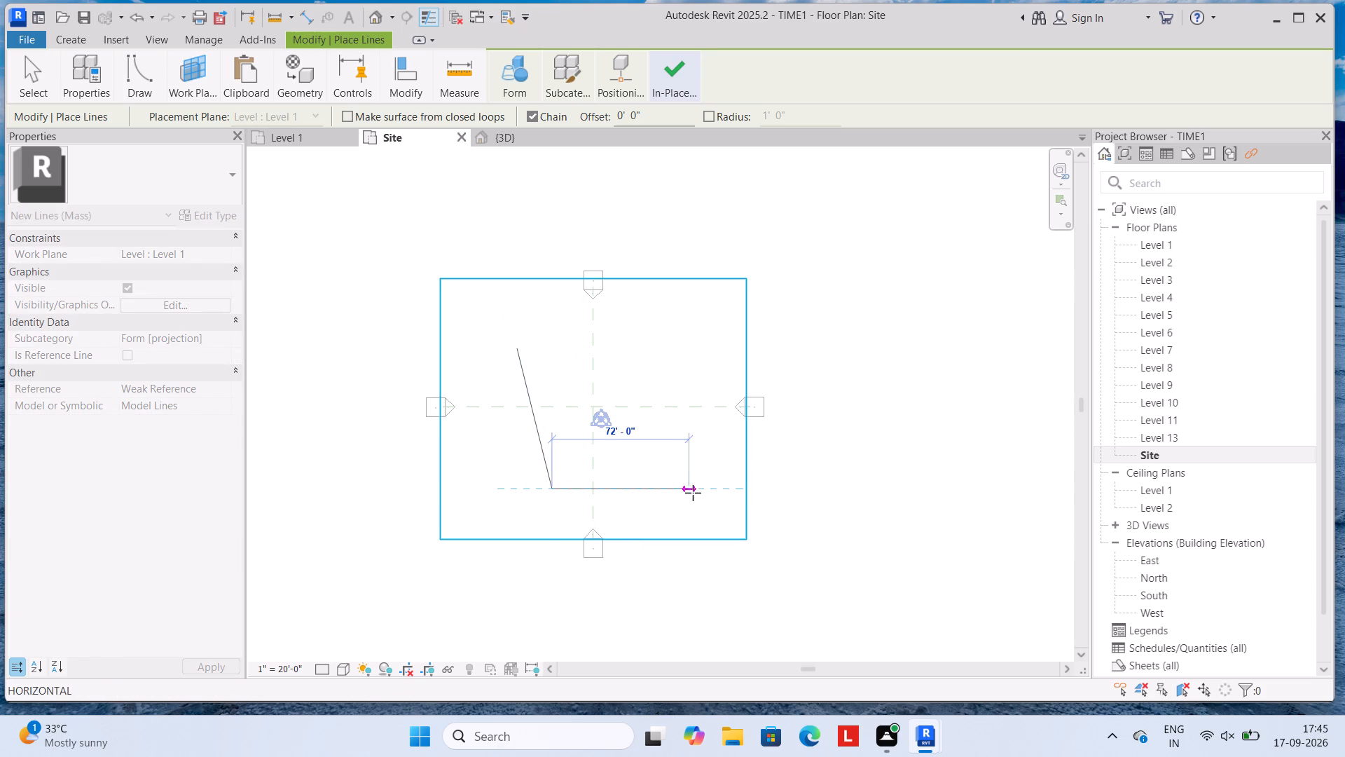
click(696, 495)
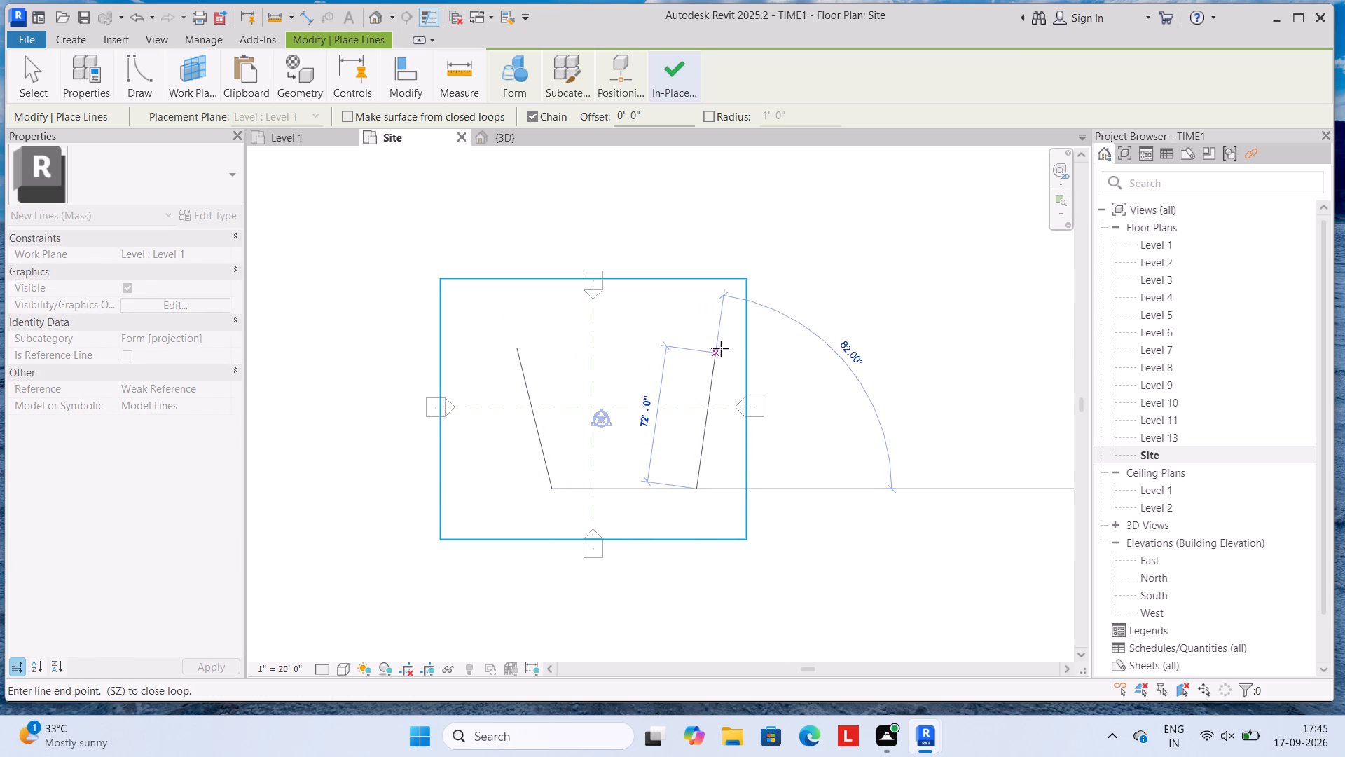
click(722, 348)
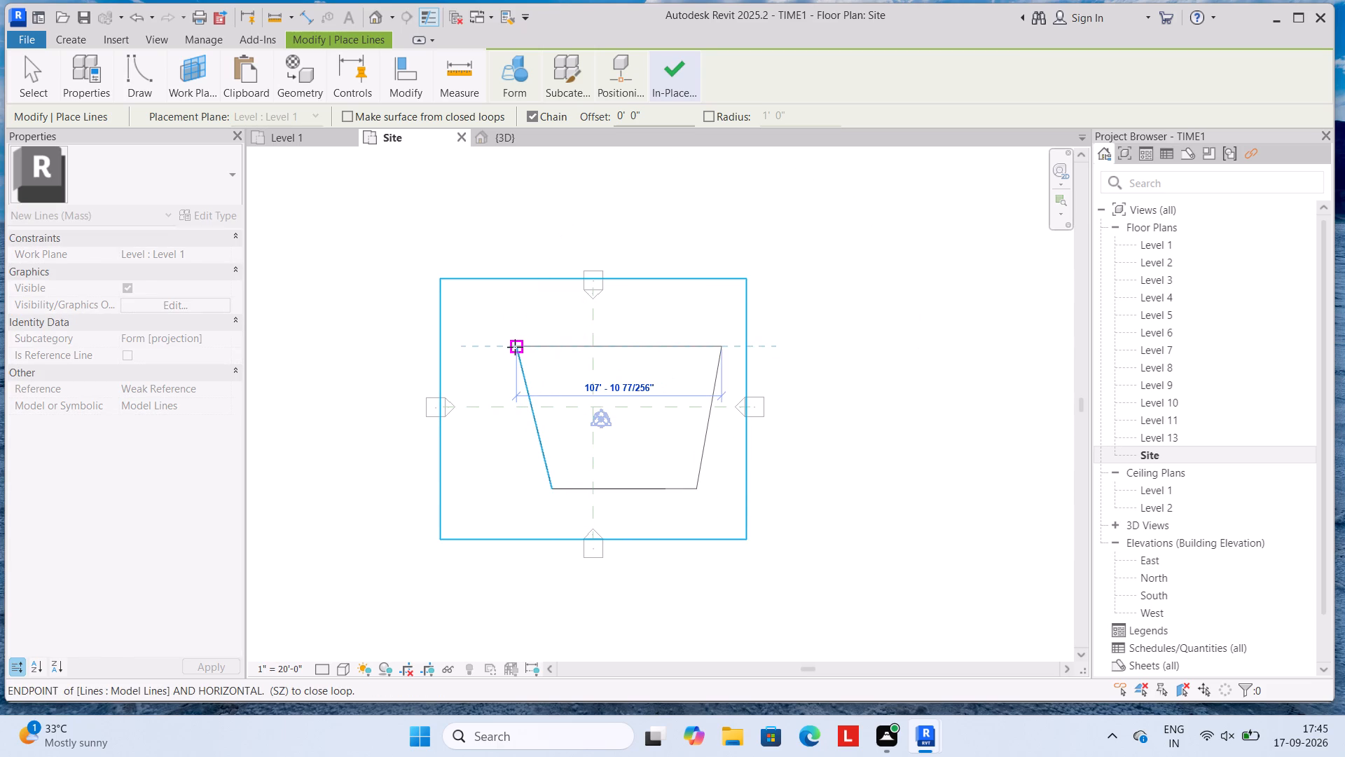
click(515, 349)
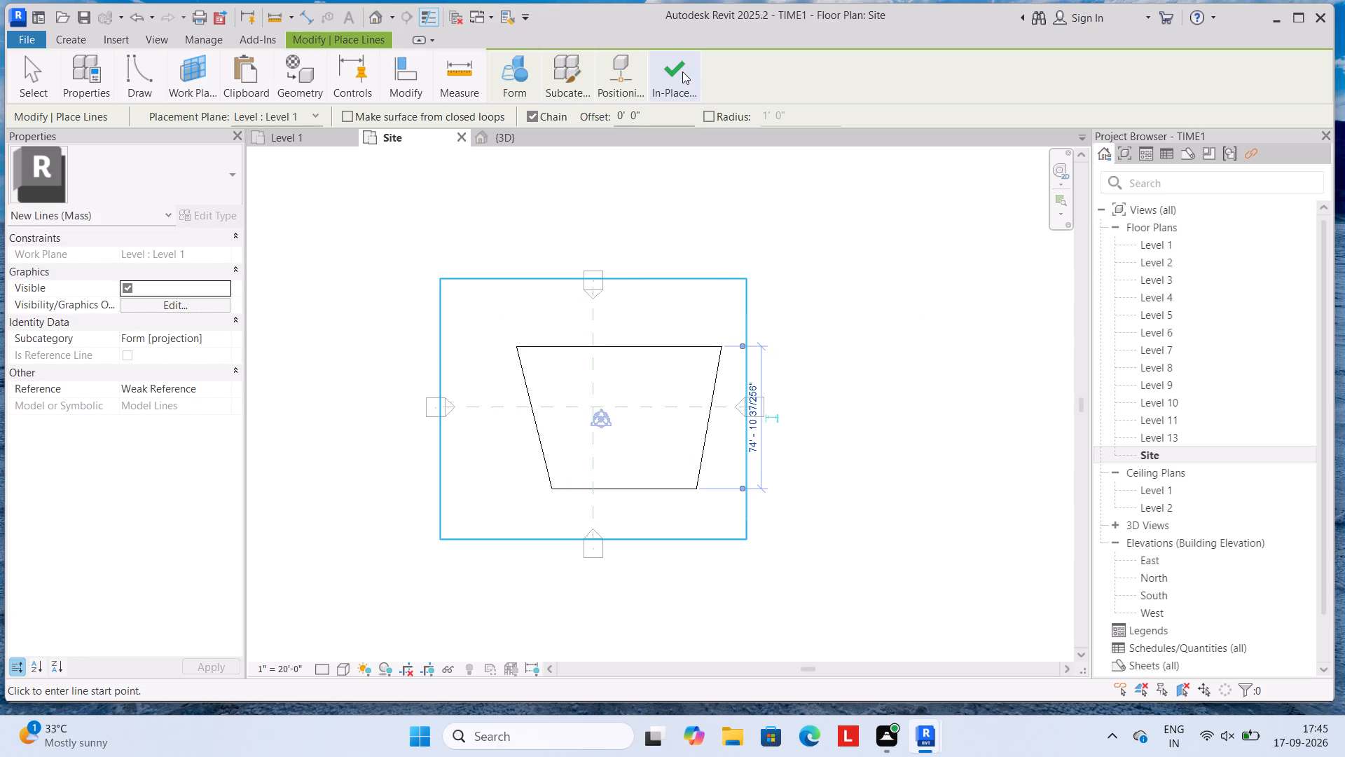
Finish the in-place mass containing the trapezoid outline and return to the project.
click(682, 71)
click(655, 142)
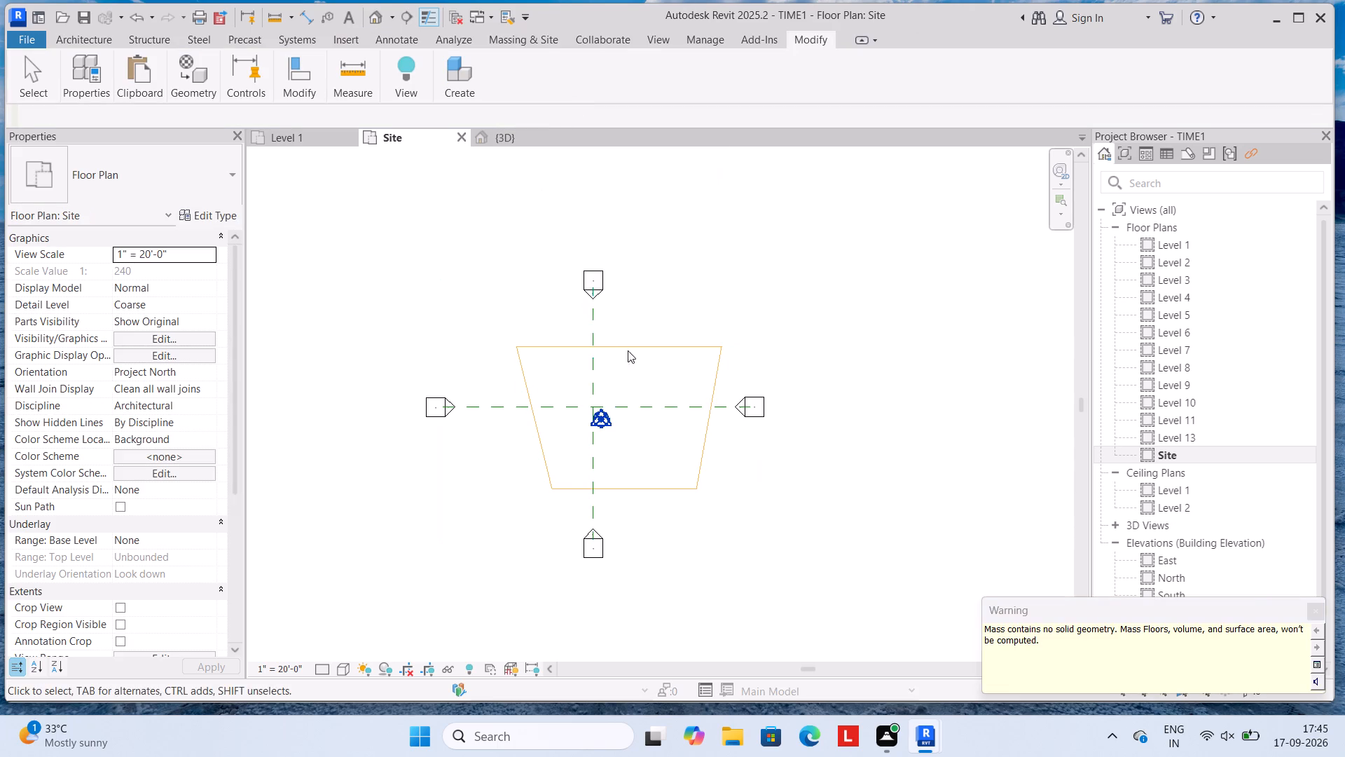
Start a second in-place mass in the Site plan, accepting the suggested name.
middle_drag(746, 379, 702, 416)
scroll(740, 386, down, 1)
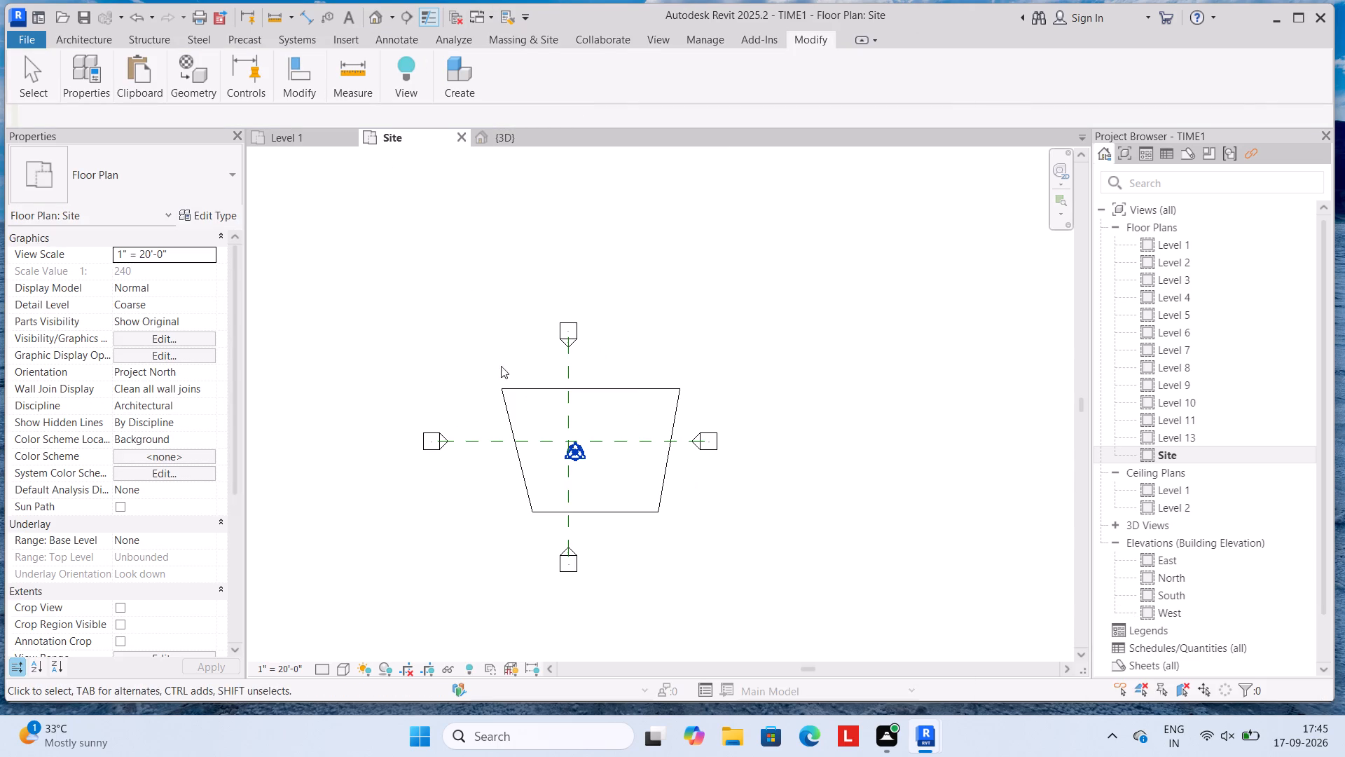
click(558, 387)
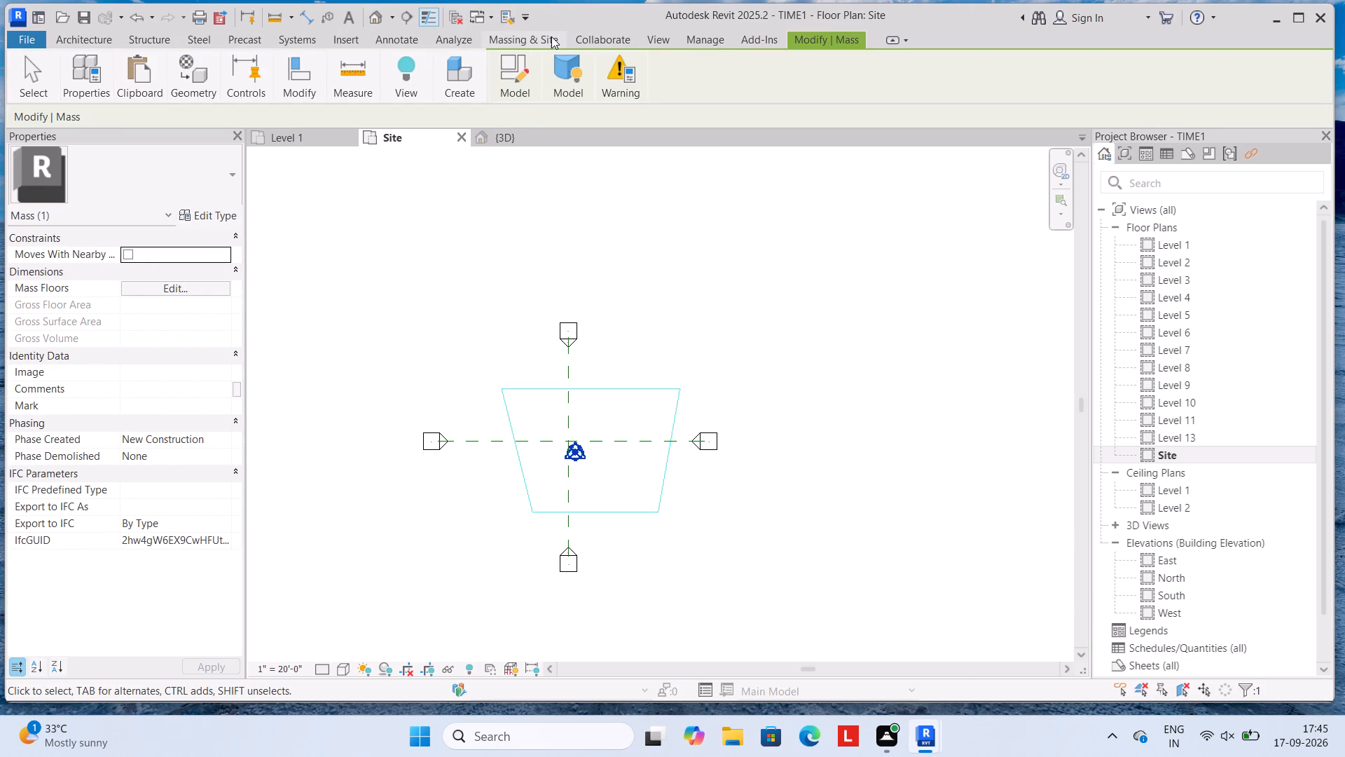
click(822, 39)
click(526, 36)
click(94, 74)
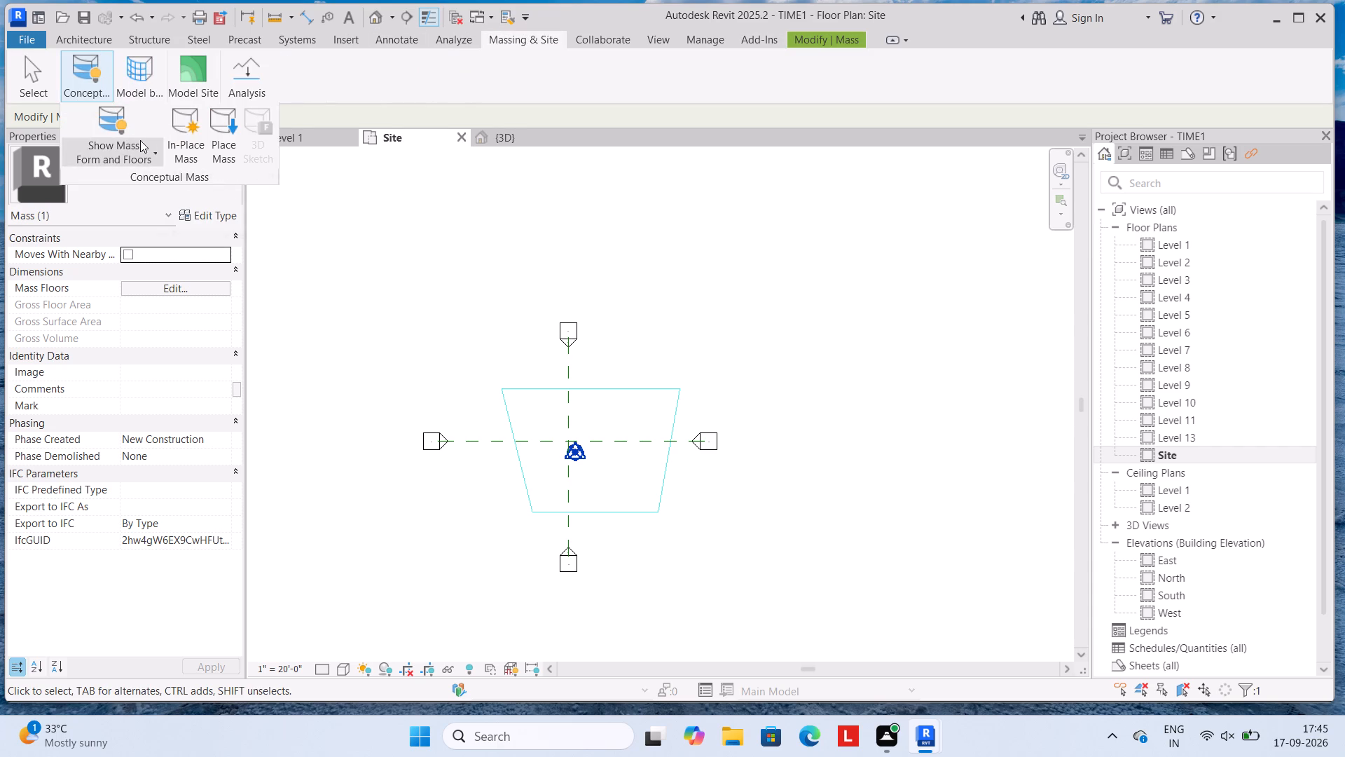
click(197, 126)
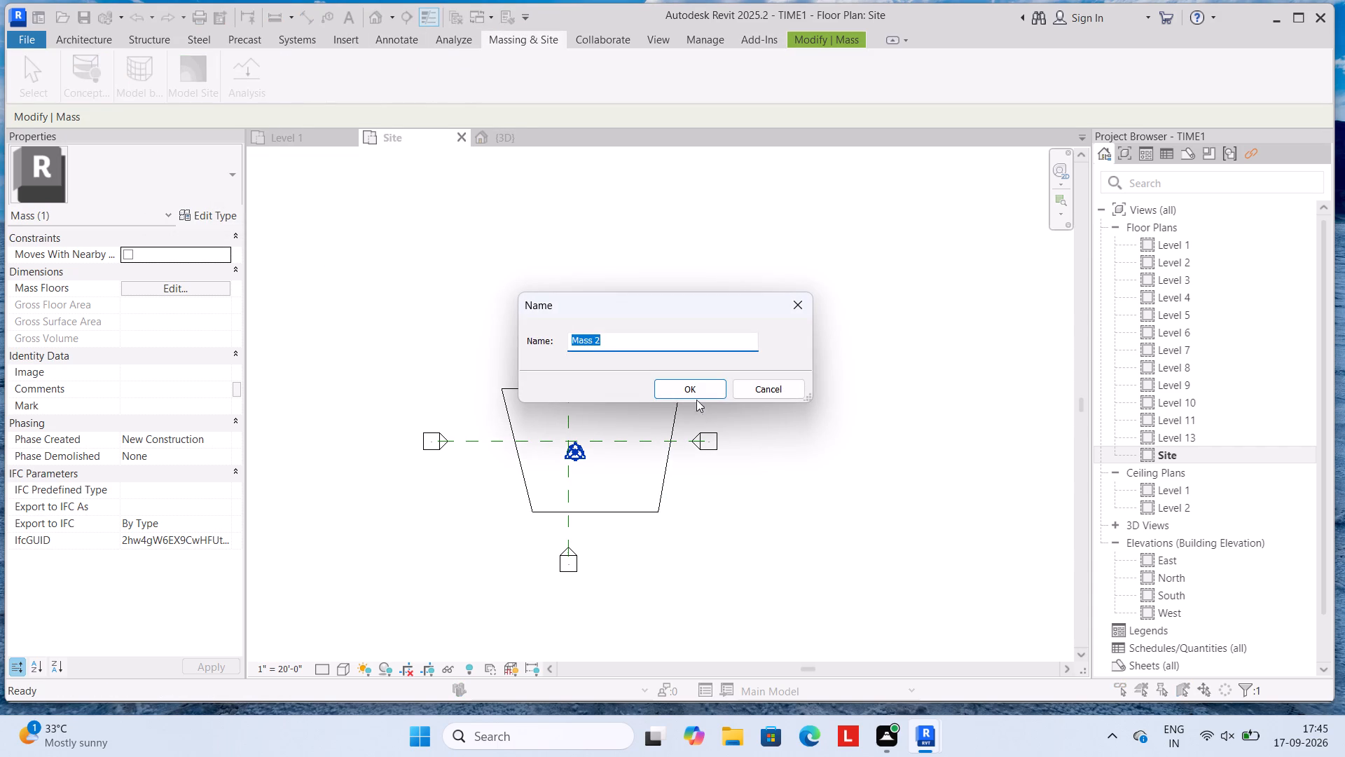
click(701, 390)
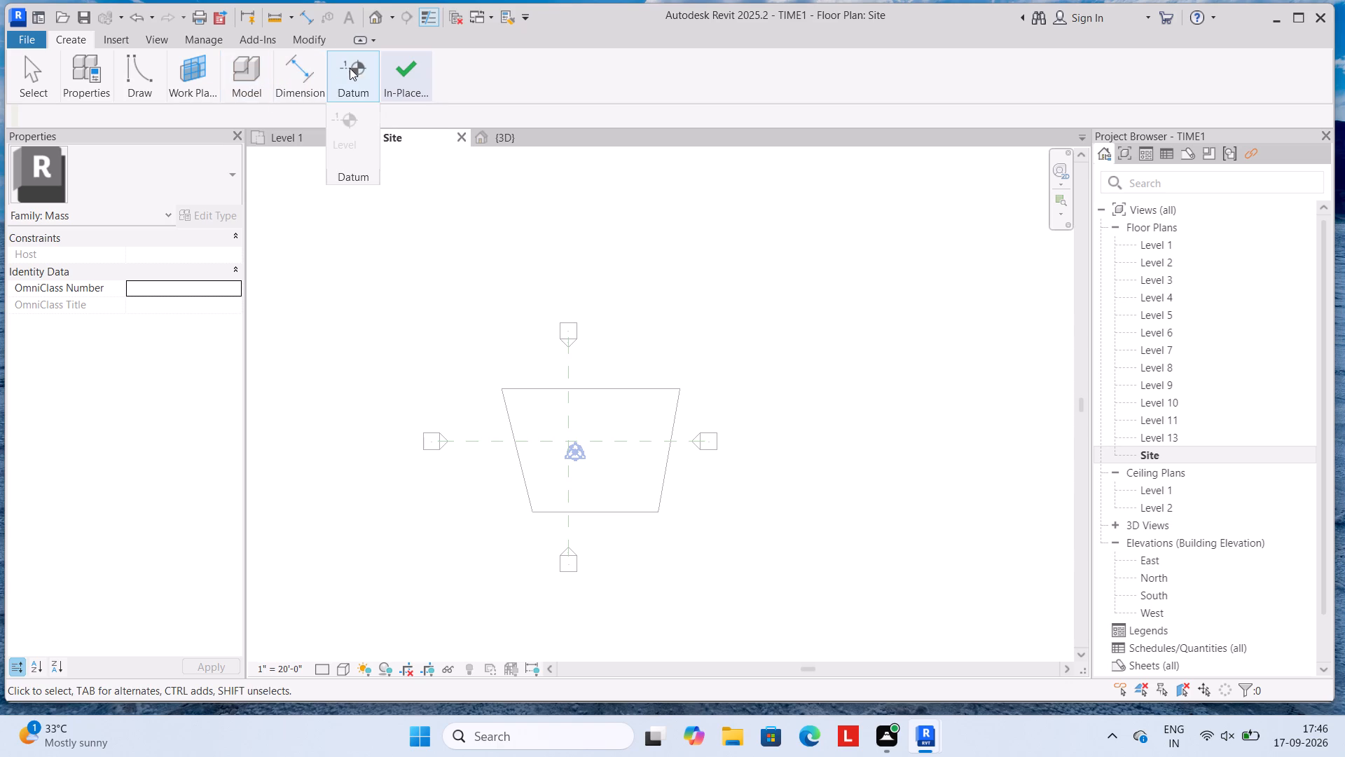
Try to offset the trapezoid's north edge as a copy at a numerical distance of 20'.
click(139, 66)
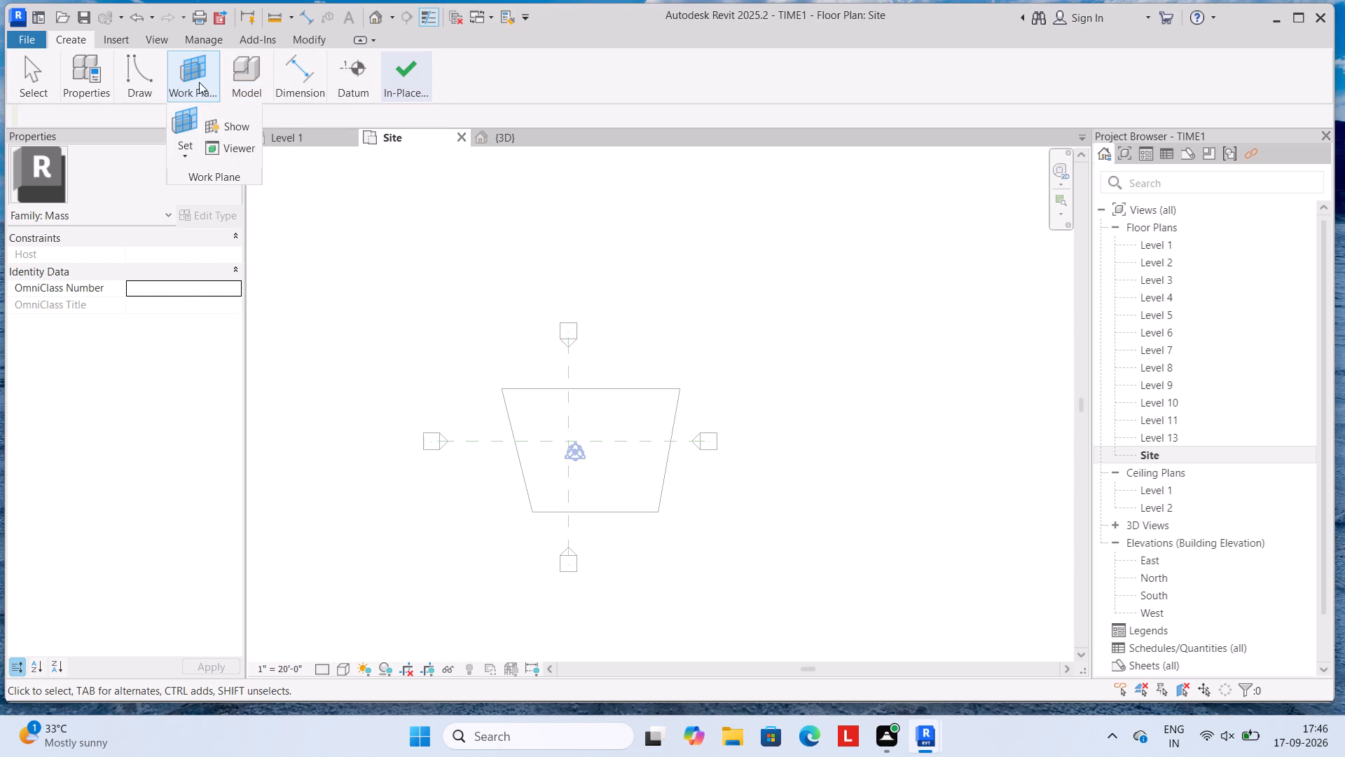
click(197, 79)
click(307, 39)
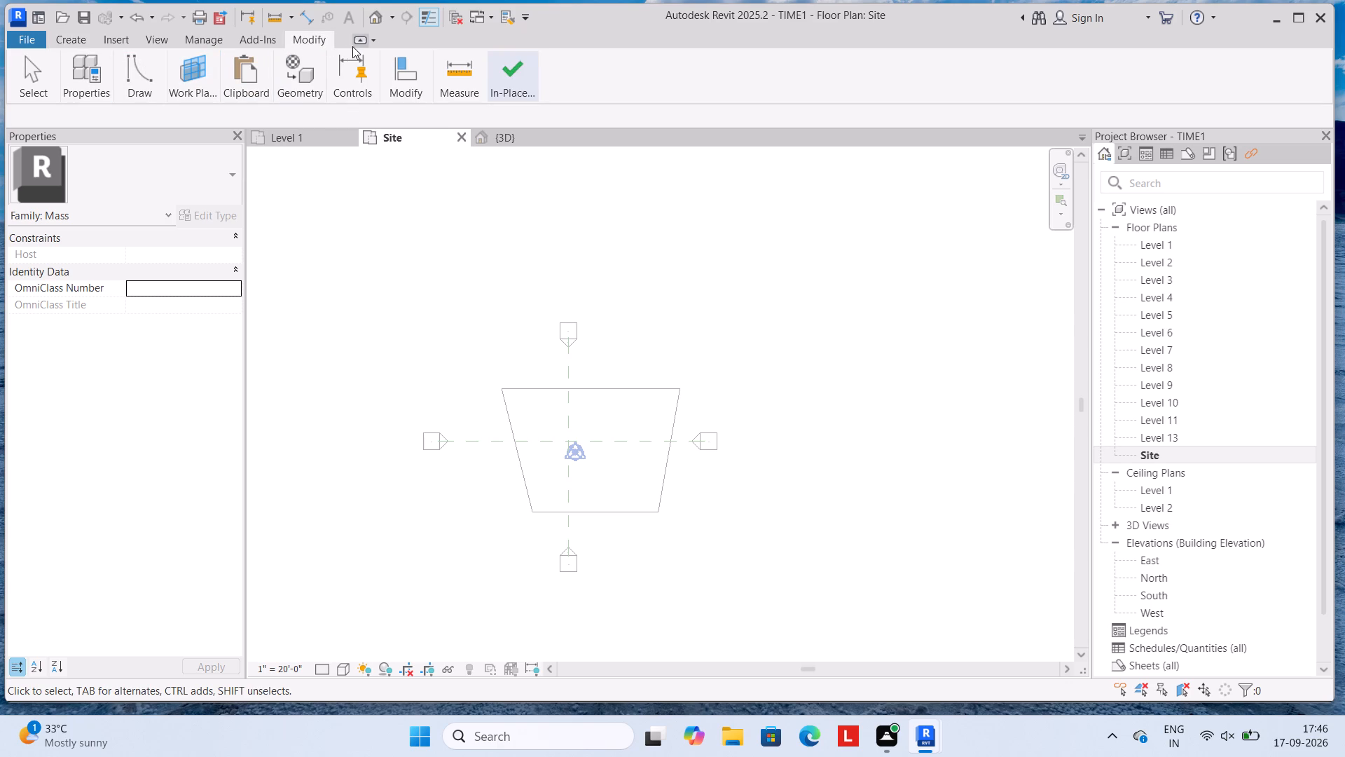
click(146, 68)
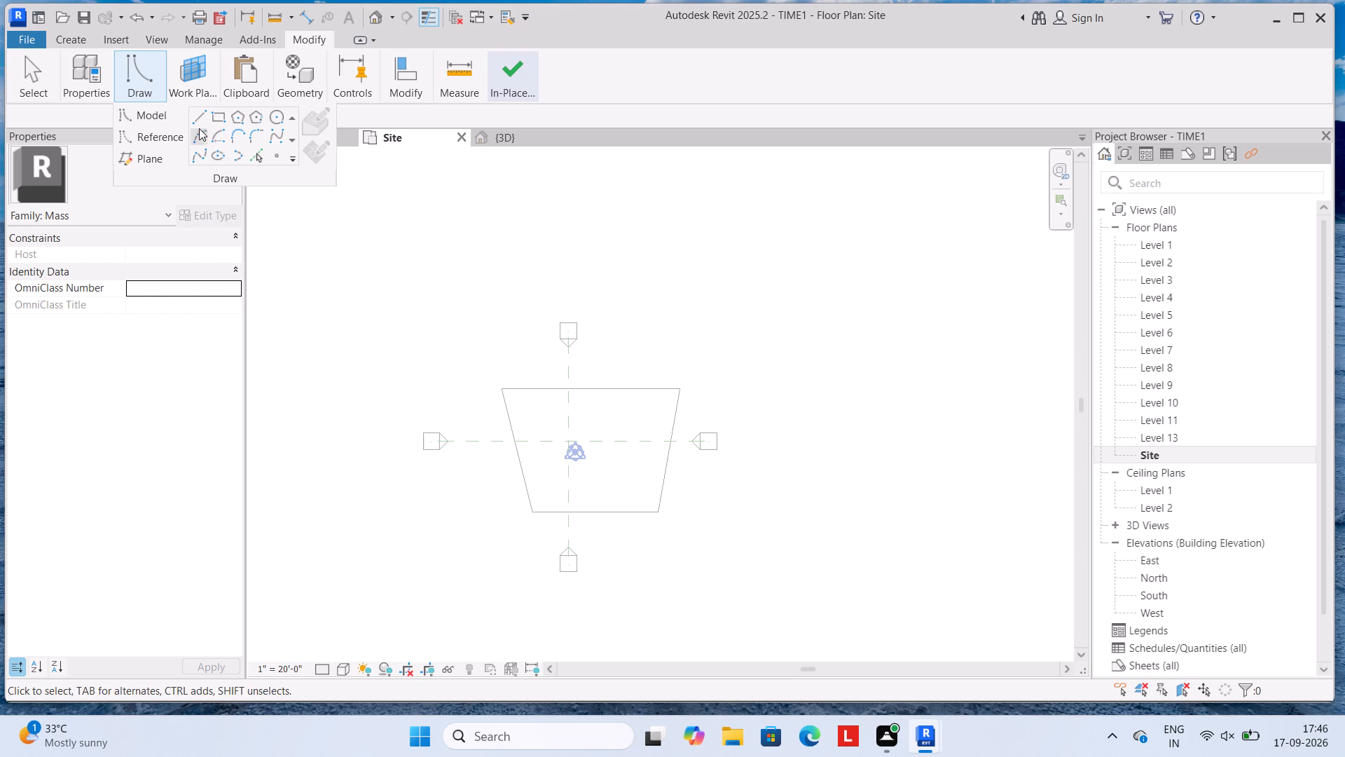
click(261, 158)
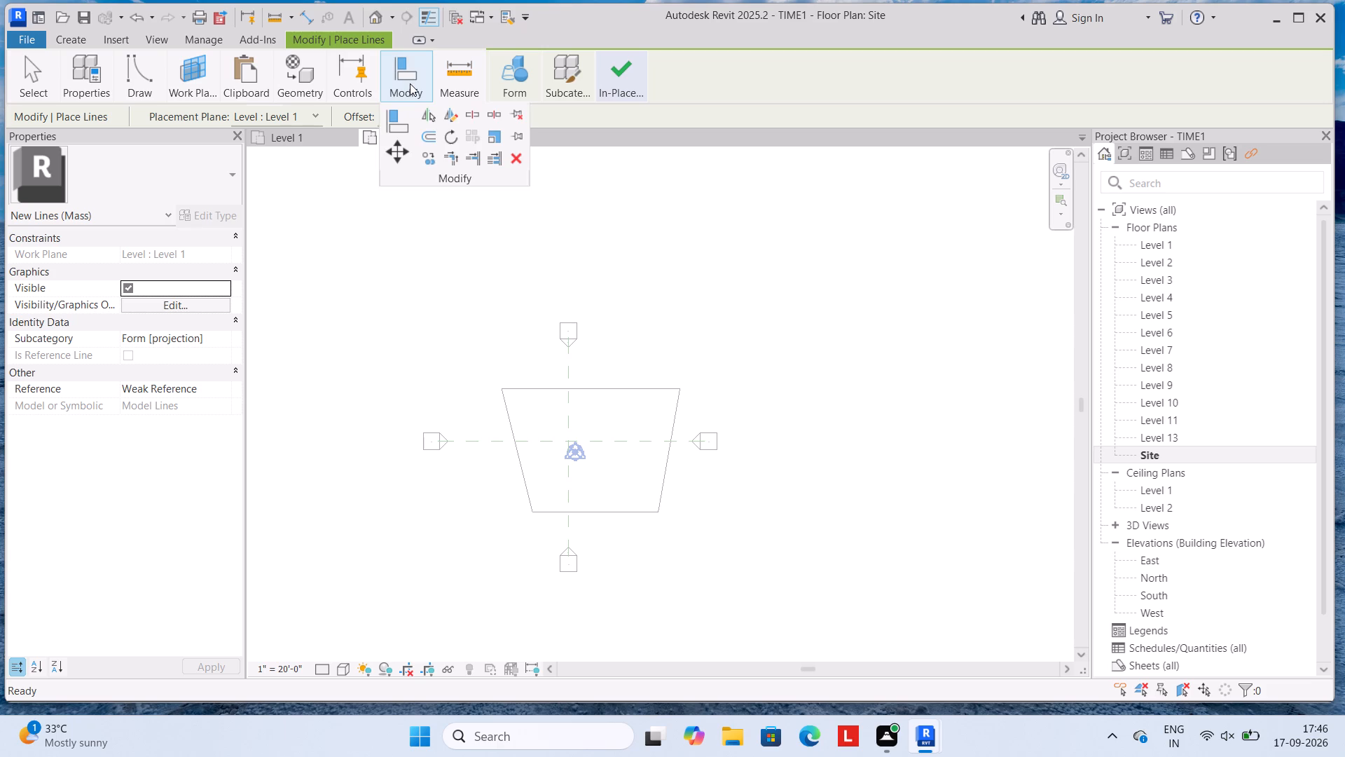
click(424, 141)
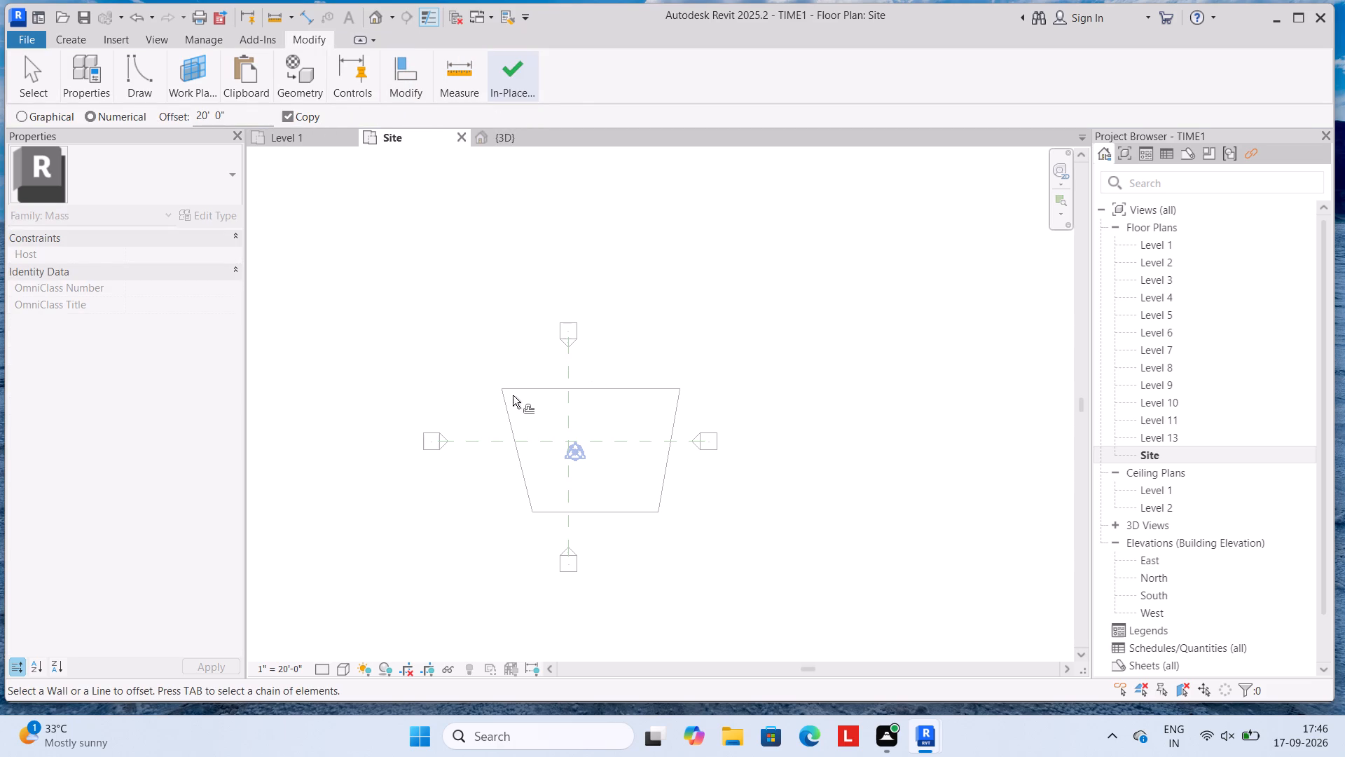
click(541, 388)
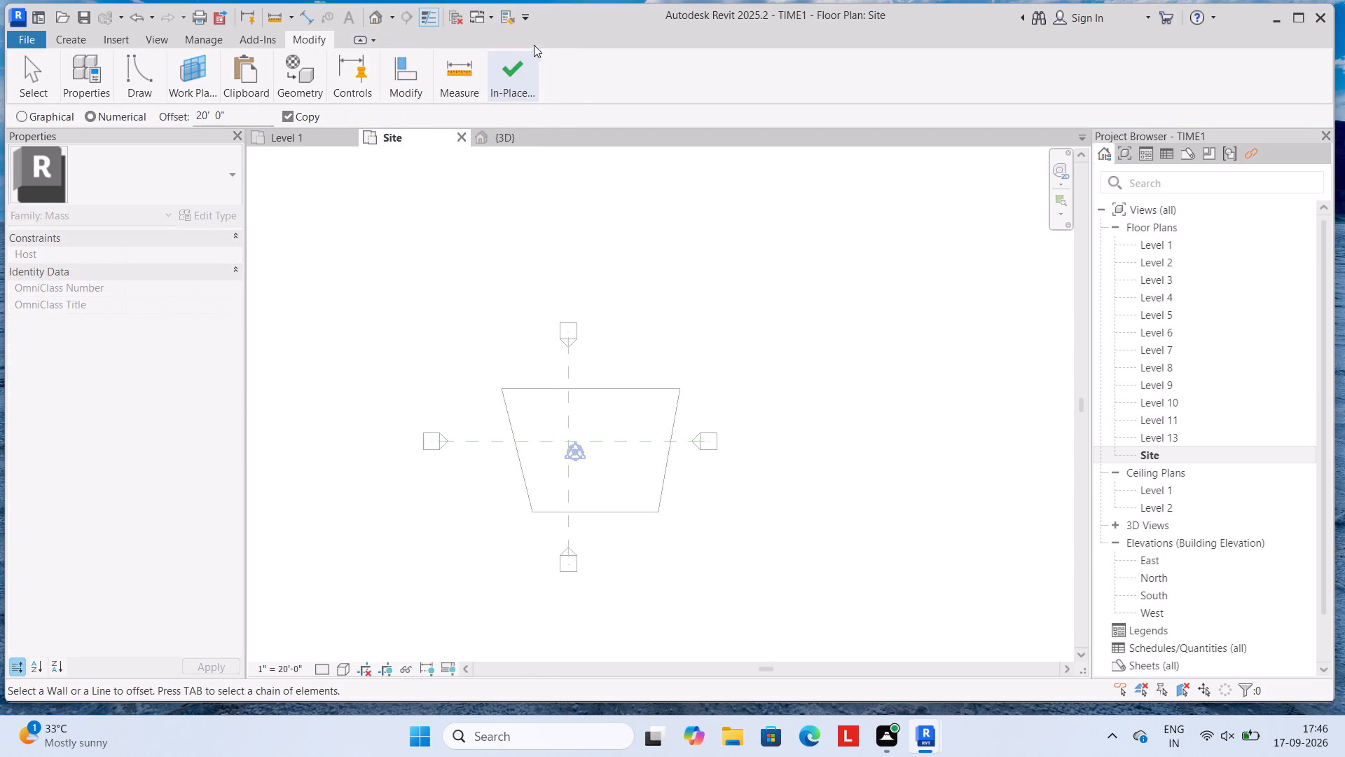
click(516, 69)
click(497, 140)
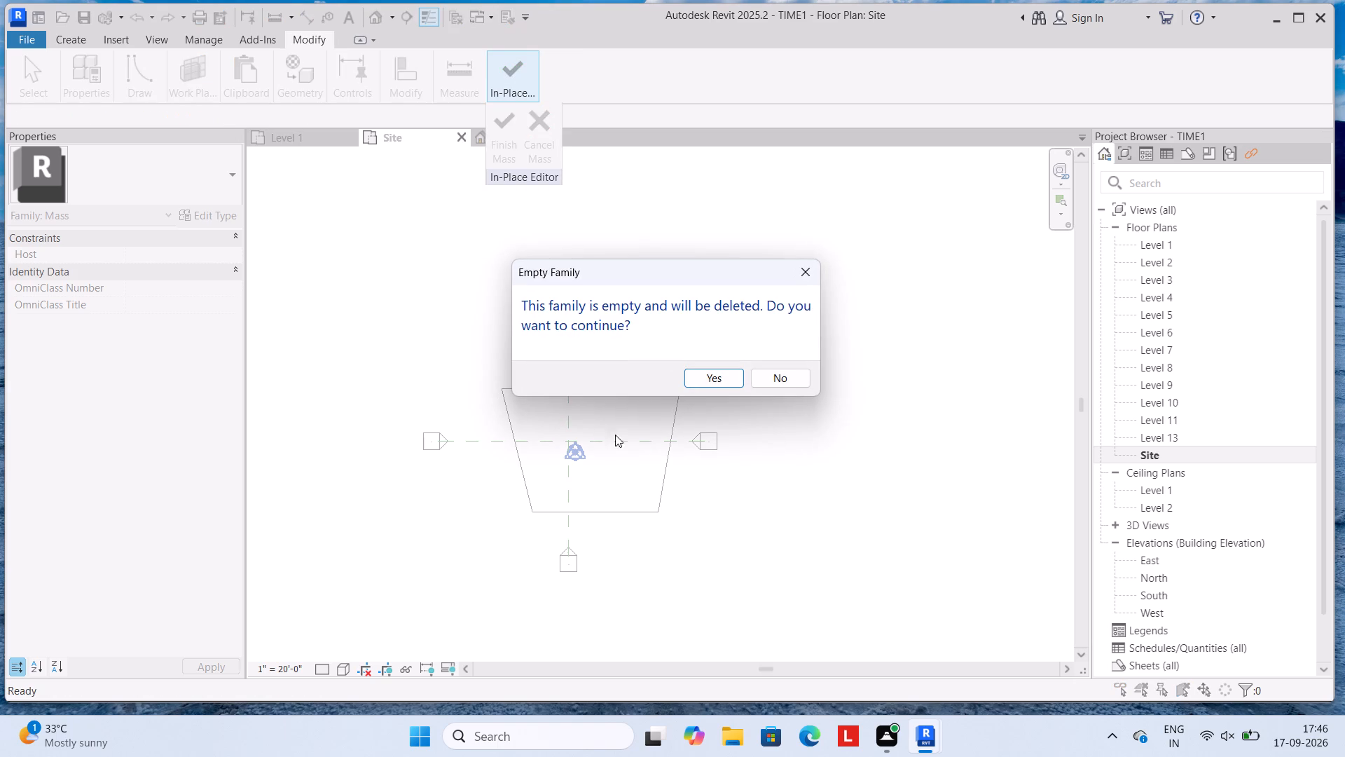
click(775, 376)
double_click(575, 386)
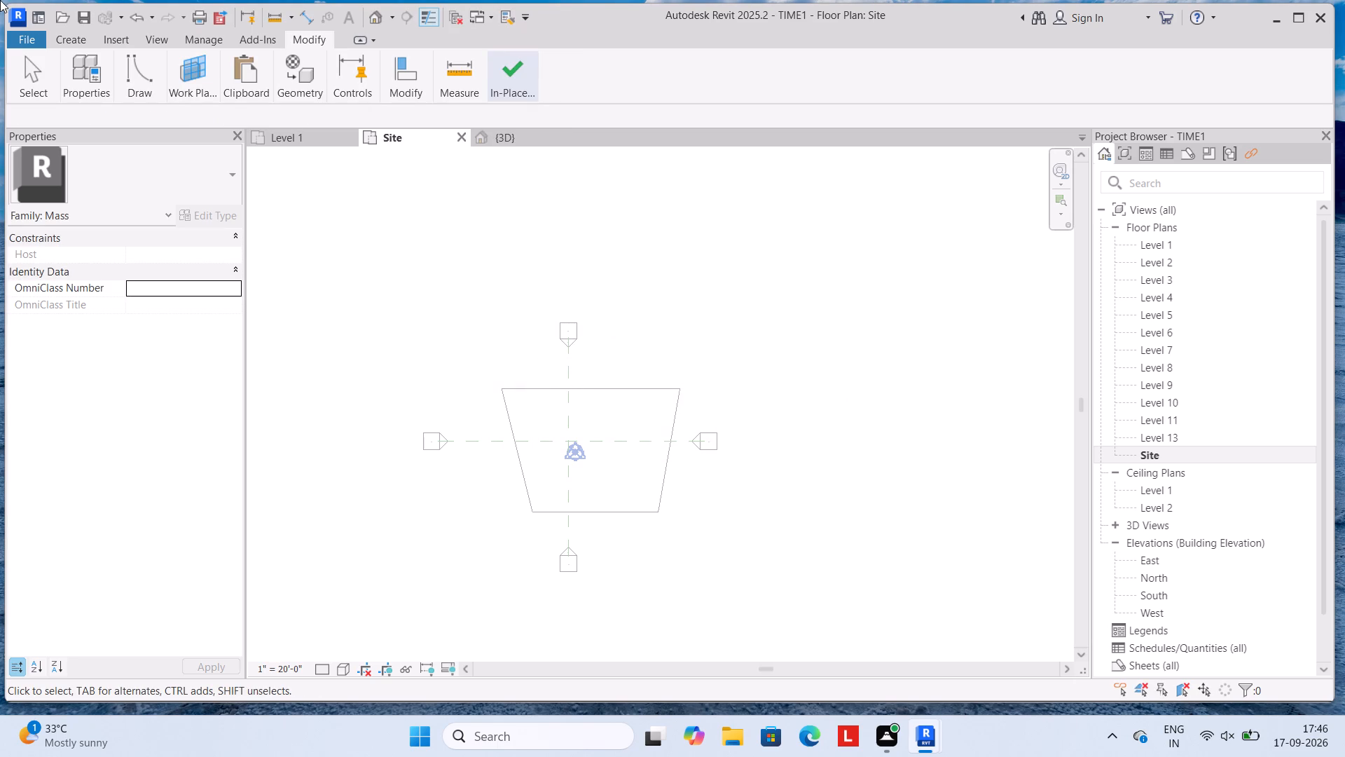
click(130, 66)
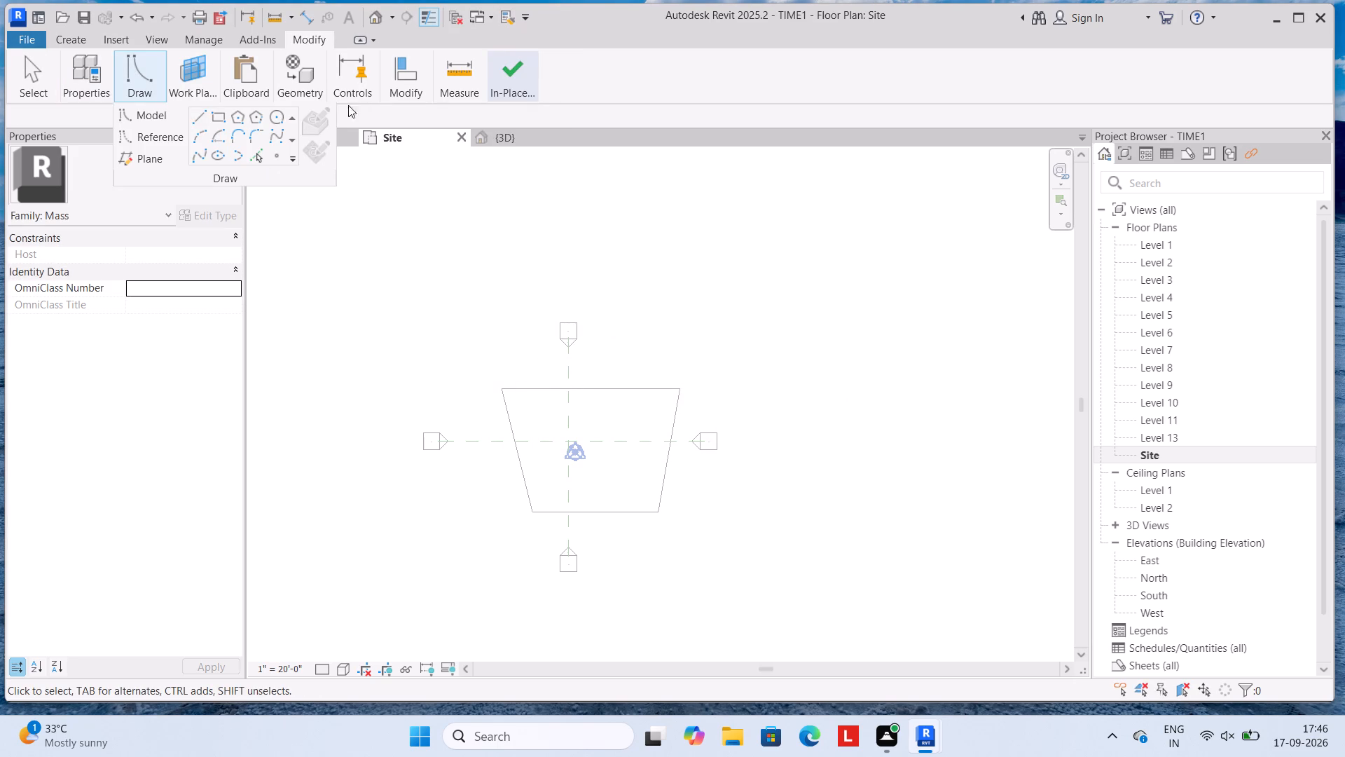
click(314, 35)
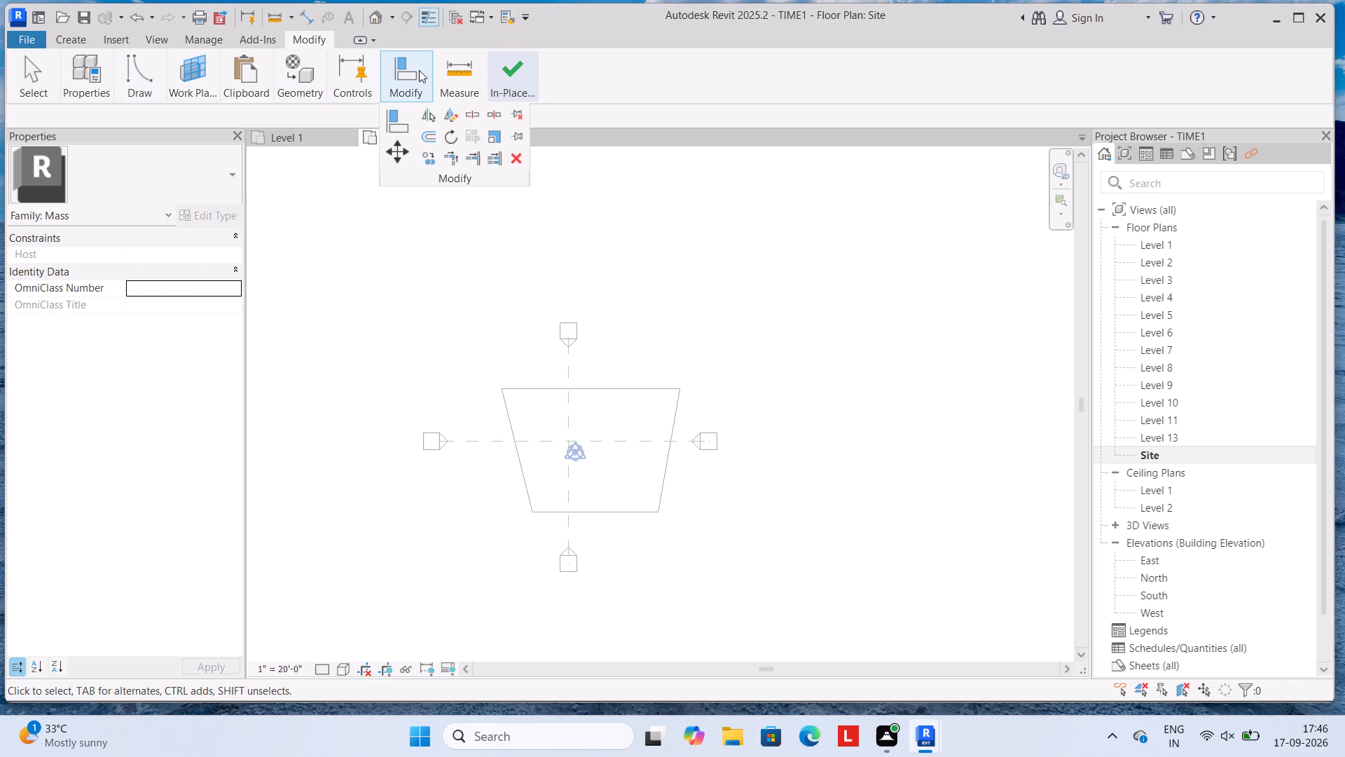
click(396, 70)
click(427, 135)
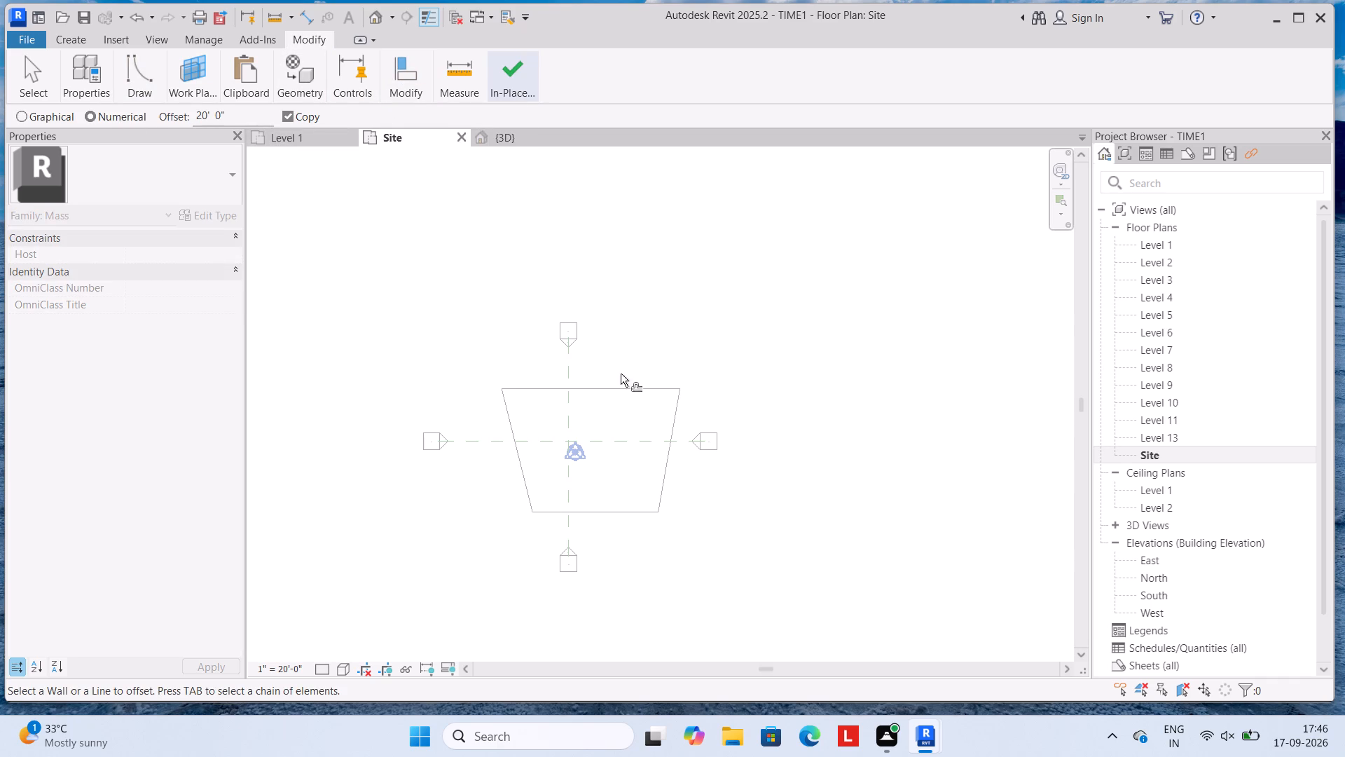
Finish the empty second mass, agreeing to its deletion, and return to the project.
click(507, 57)
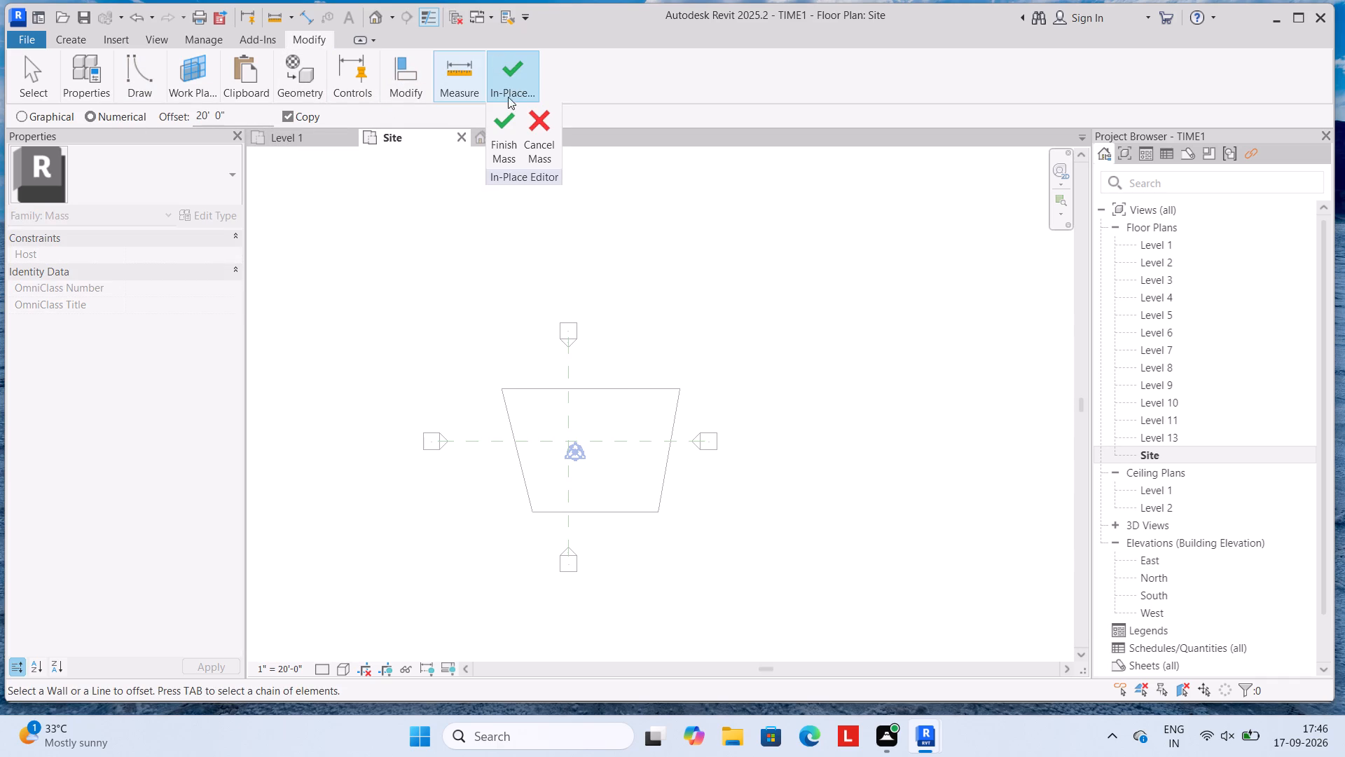
click(501, 114)
click(731, 372)
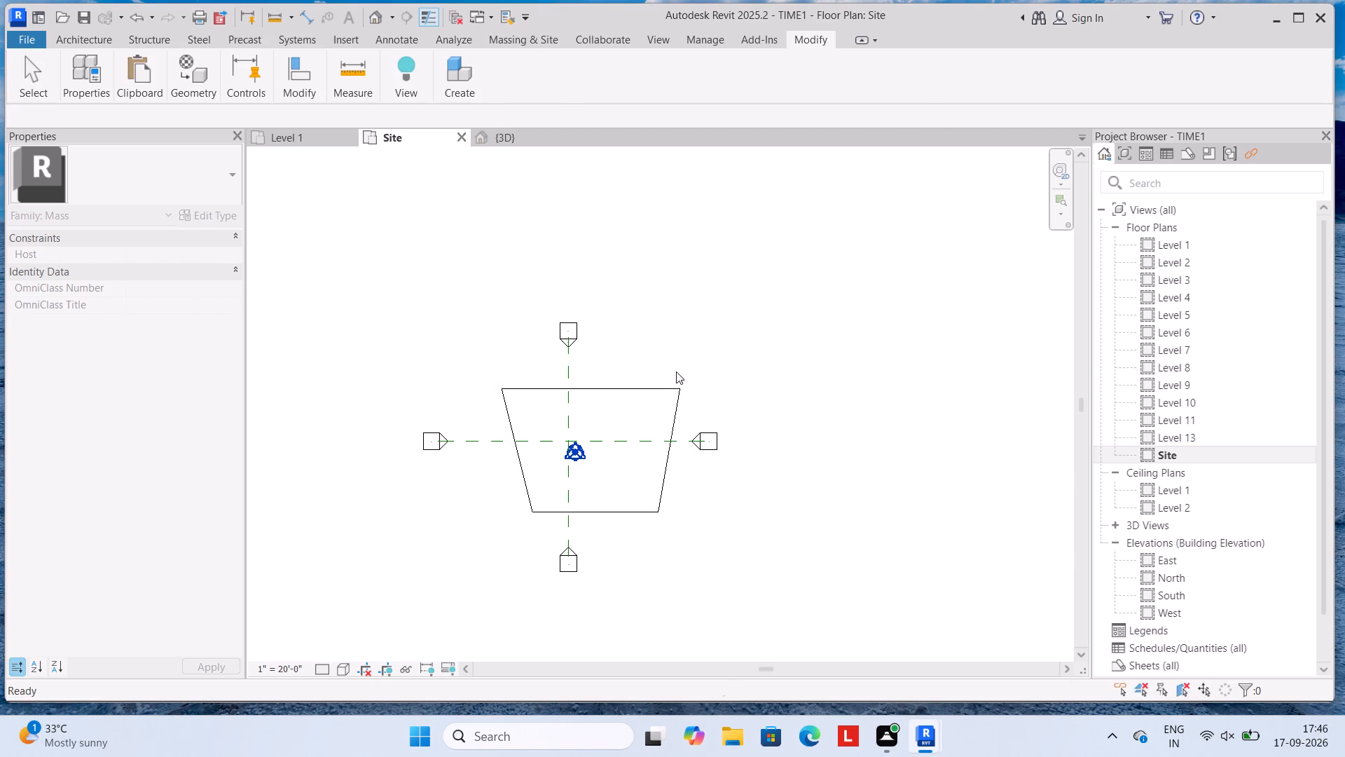
Edit the trapezoid mass in place and offset copies of its four edges inward by 25' to form a smaller trapezoid.
click(649, 395)
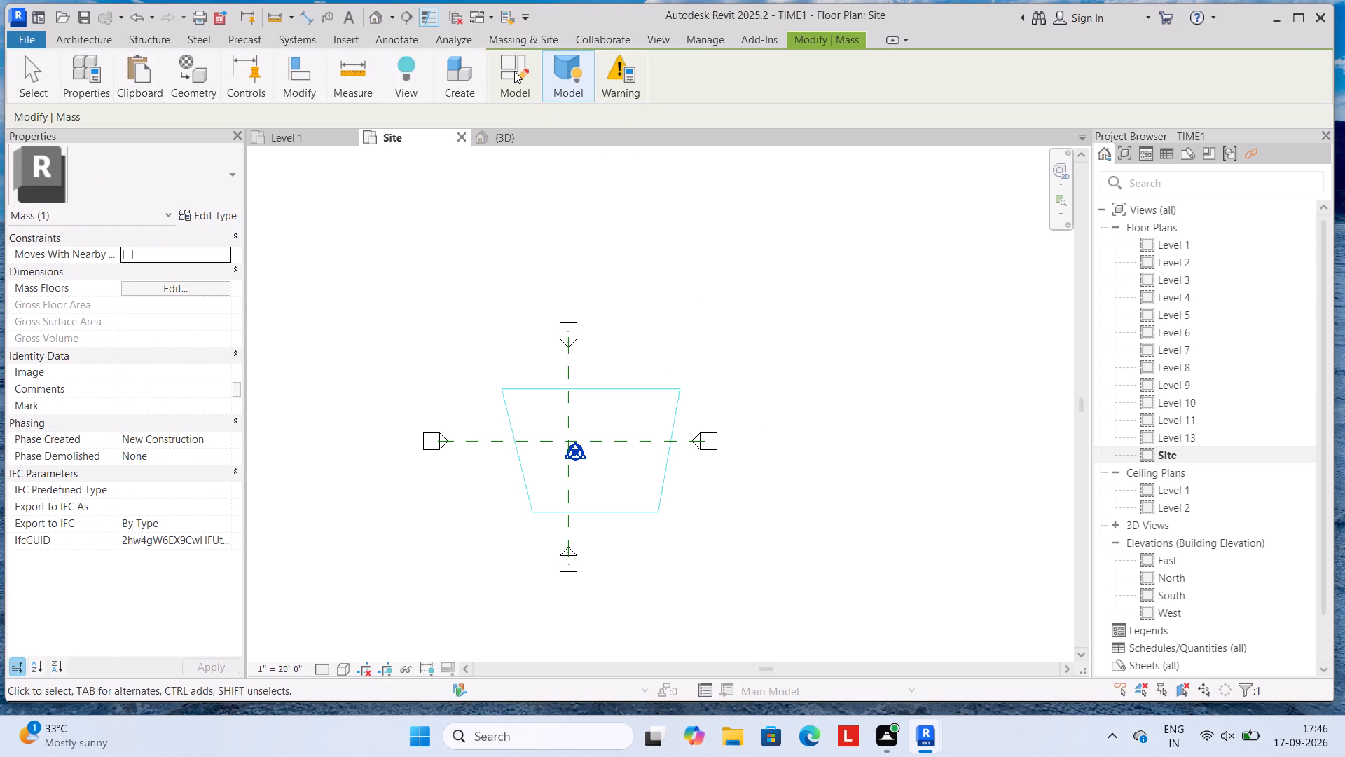
click(514, 71)
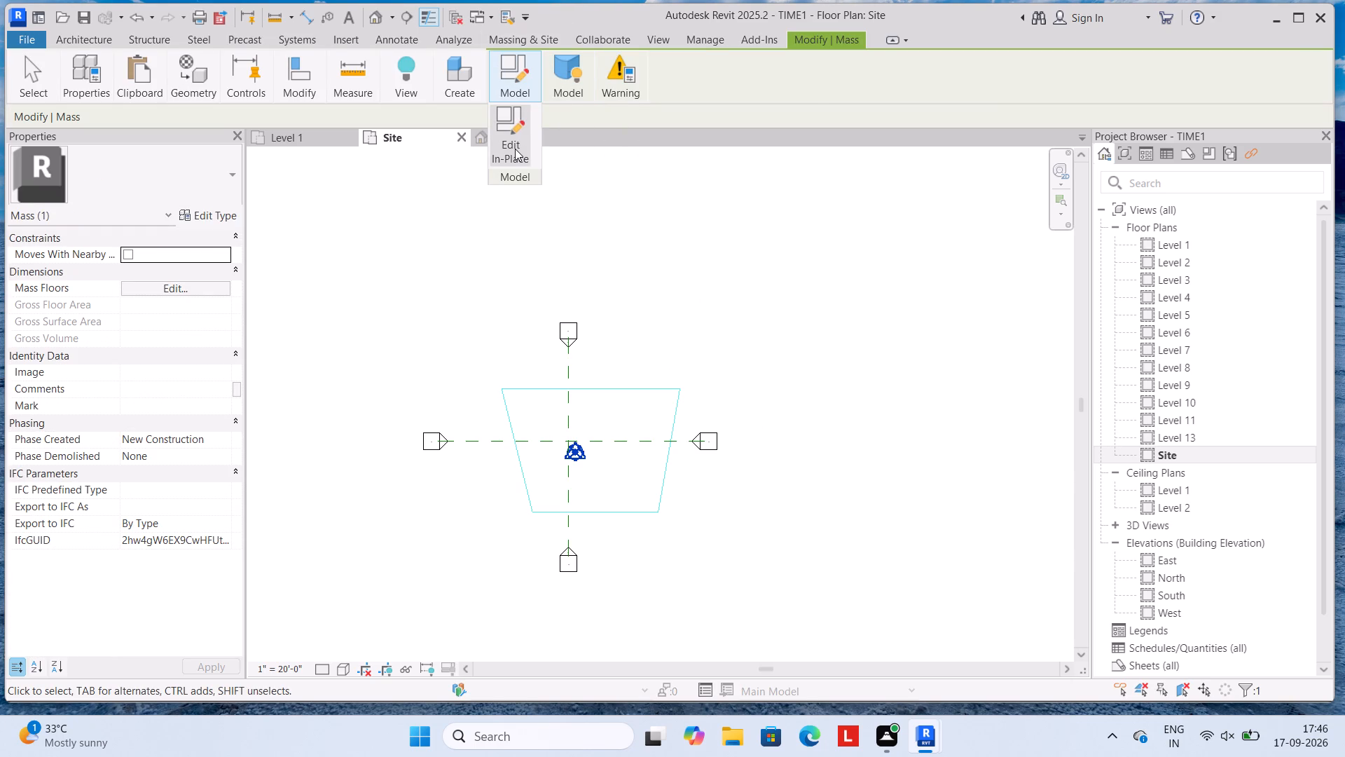
click(515, 149)
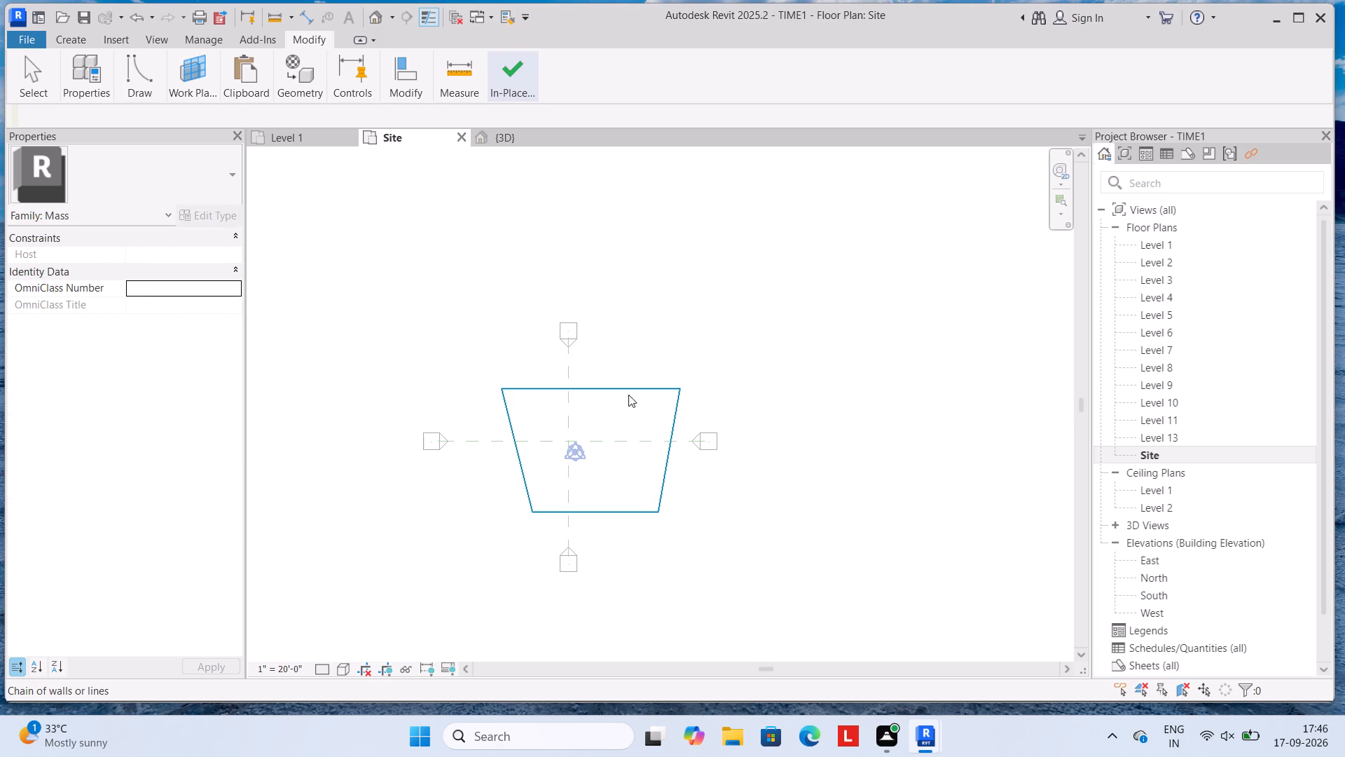
click(406, 75)
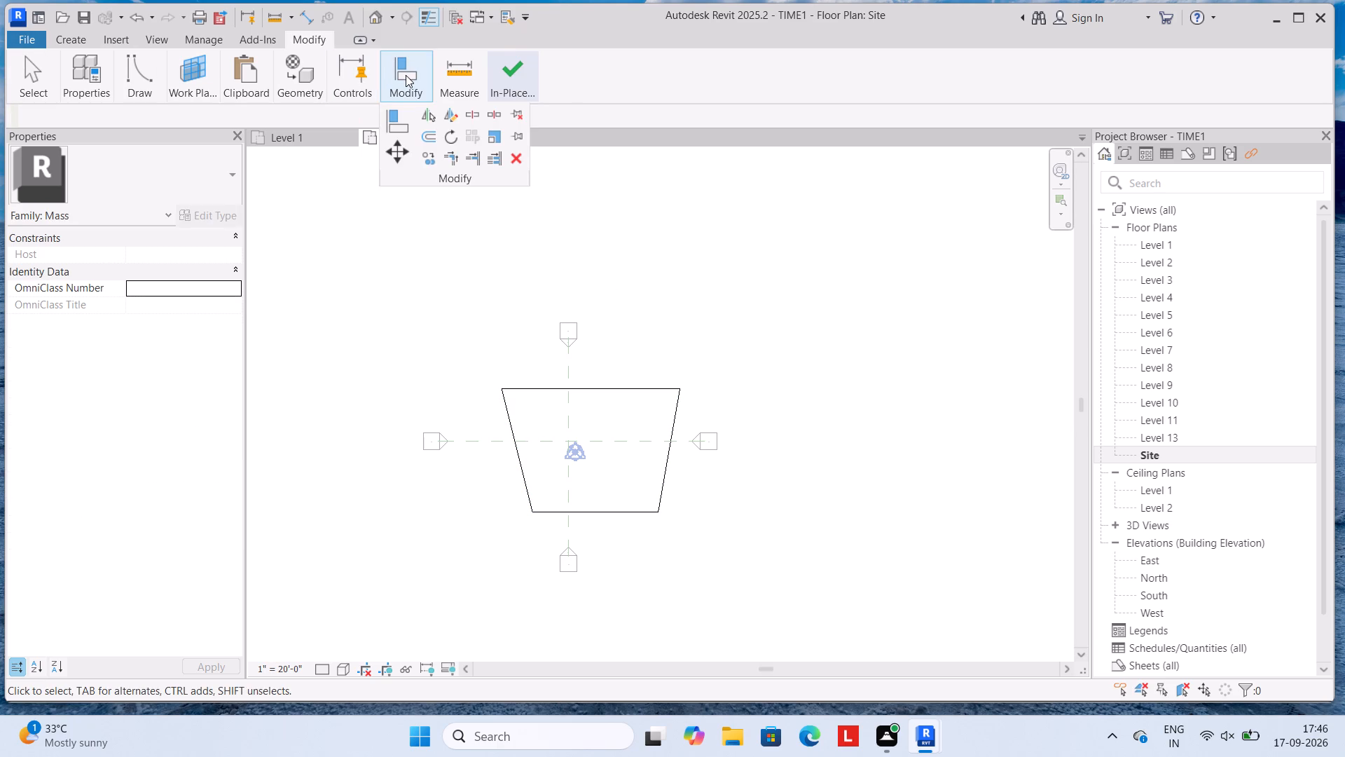
click(429, 139)
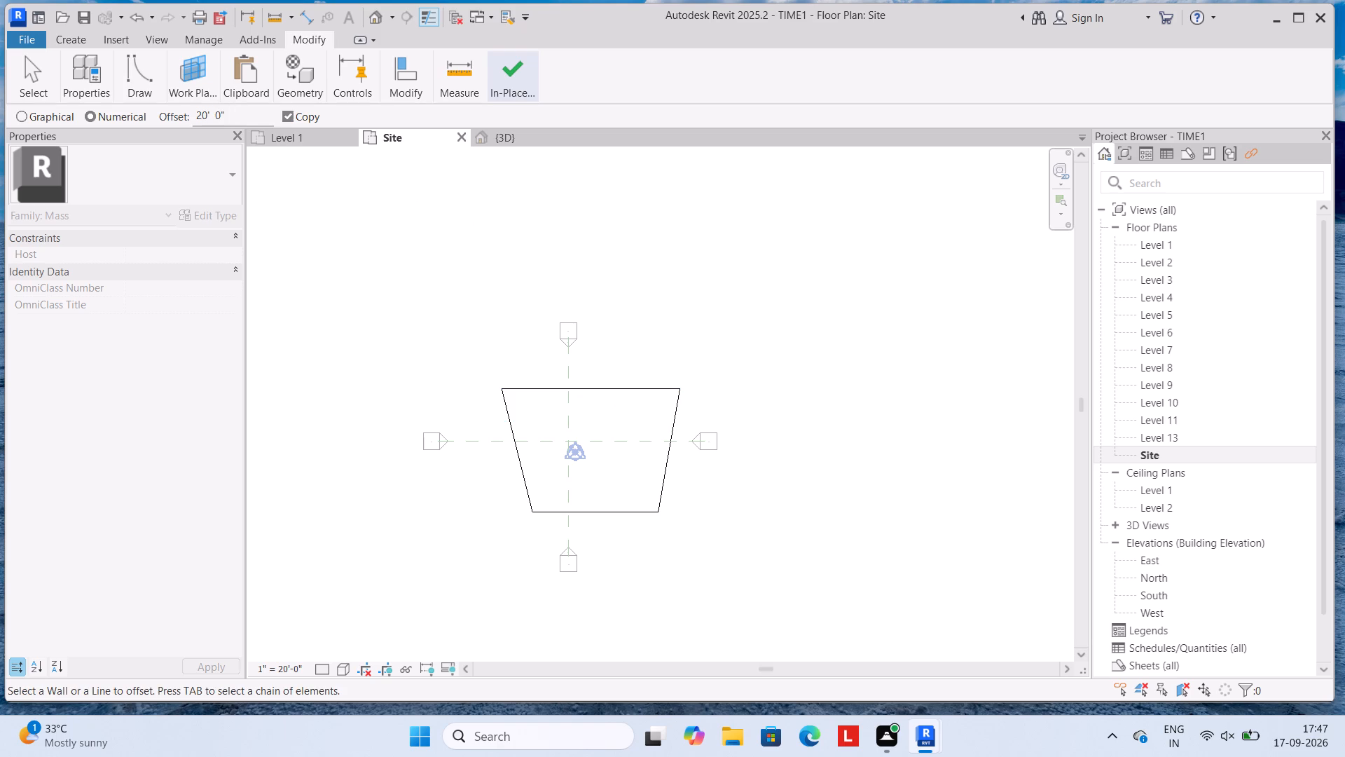
drag(236, 109, 170, 109)
key(2)
key(5)
key(apostrophe)
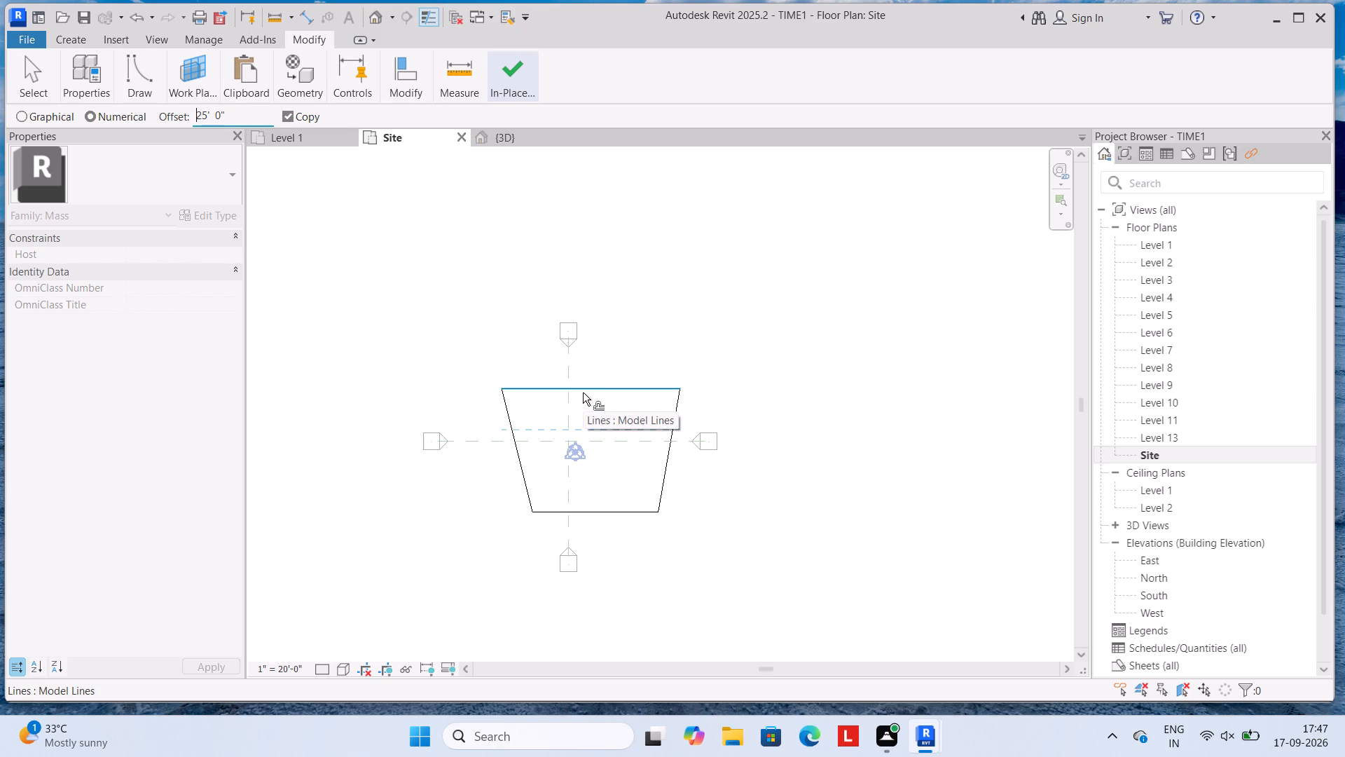
click(583, 393)
click(515, 449)
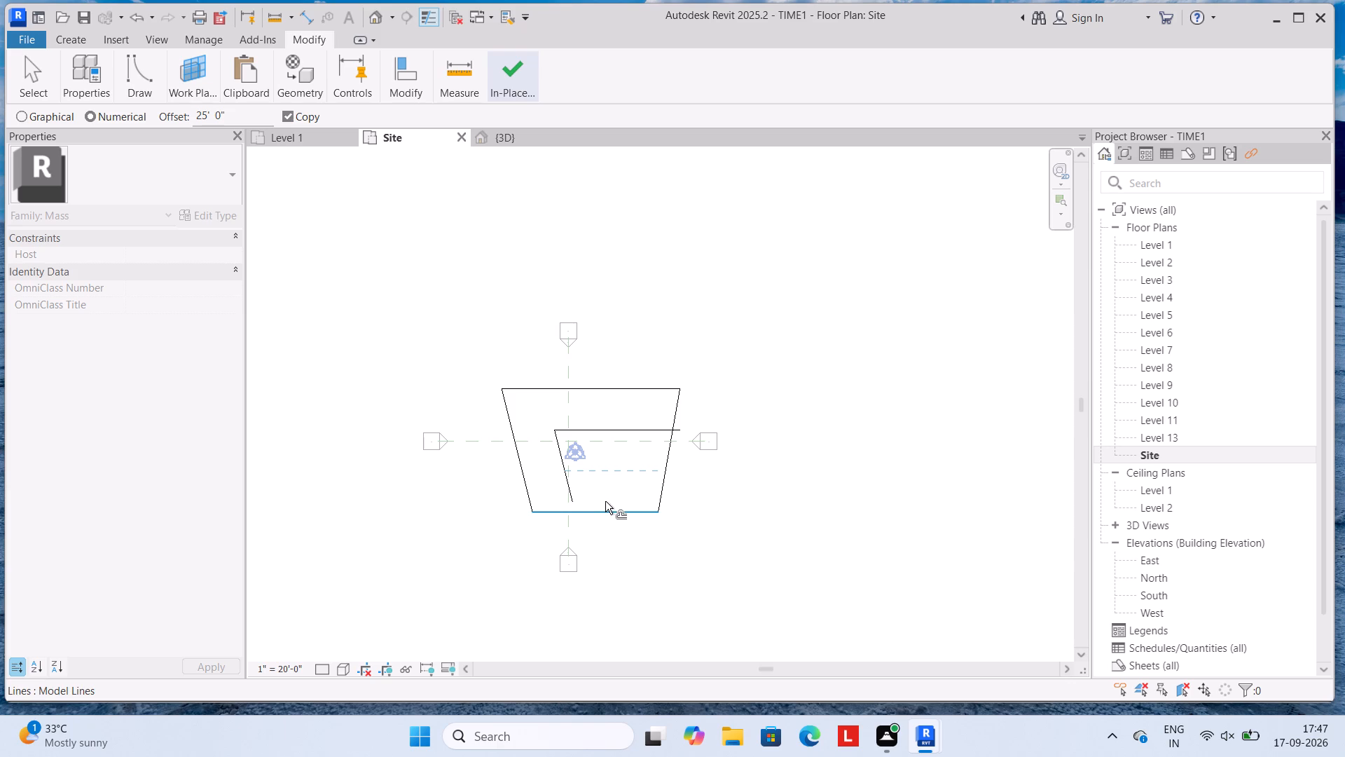
click(605, 509)
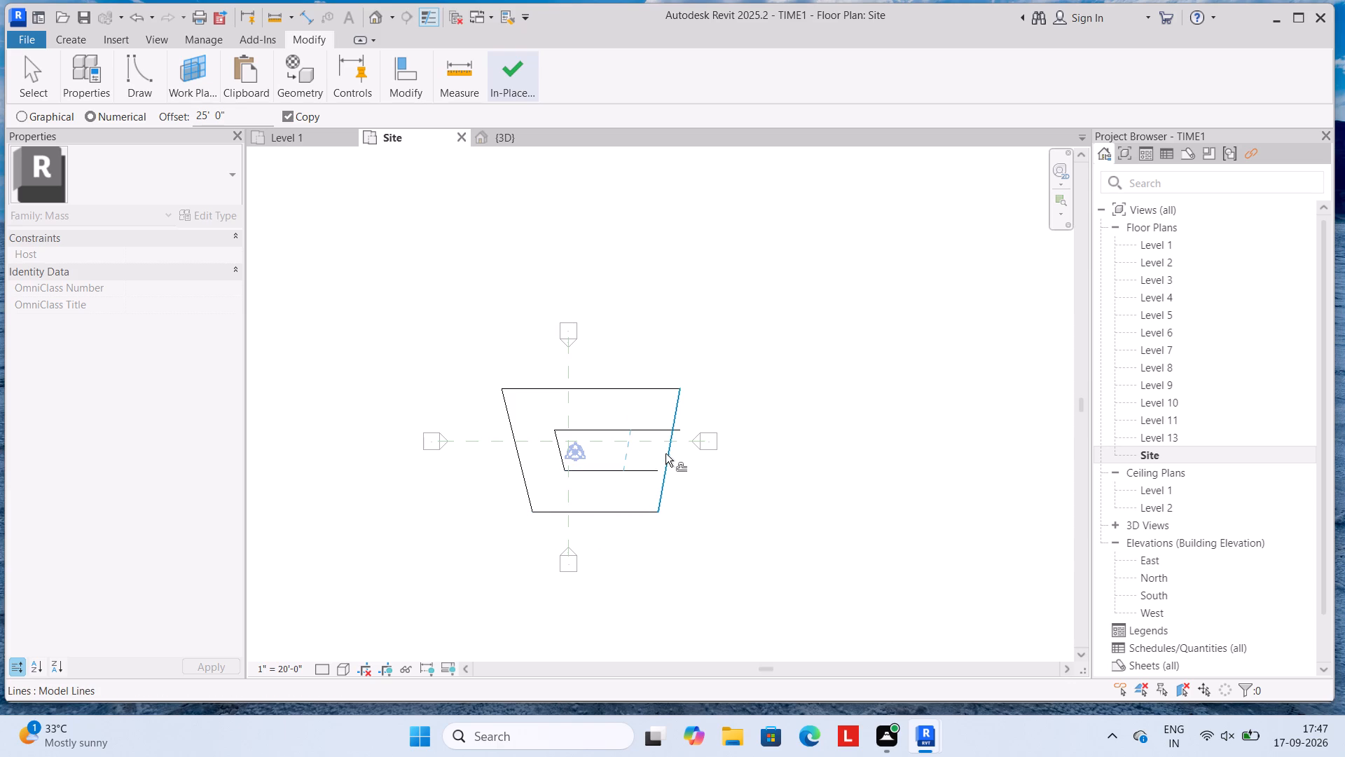
click(665, 453)
Finish the edited mass containing both trapezoid outlines and return to the project.
click(517, 67)
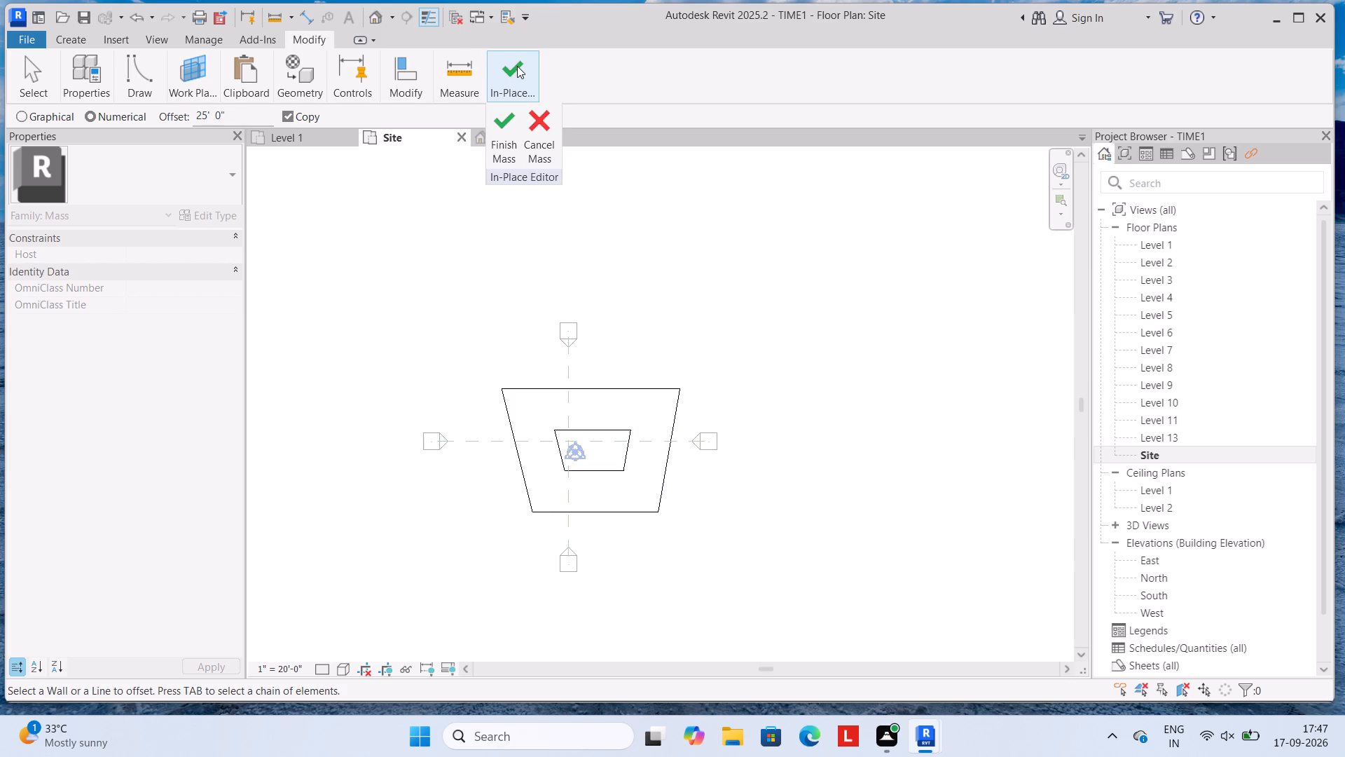
click(489, 136)
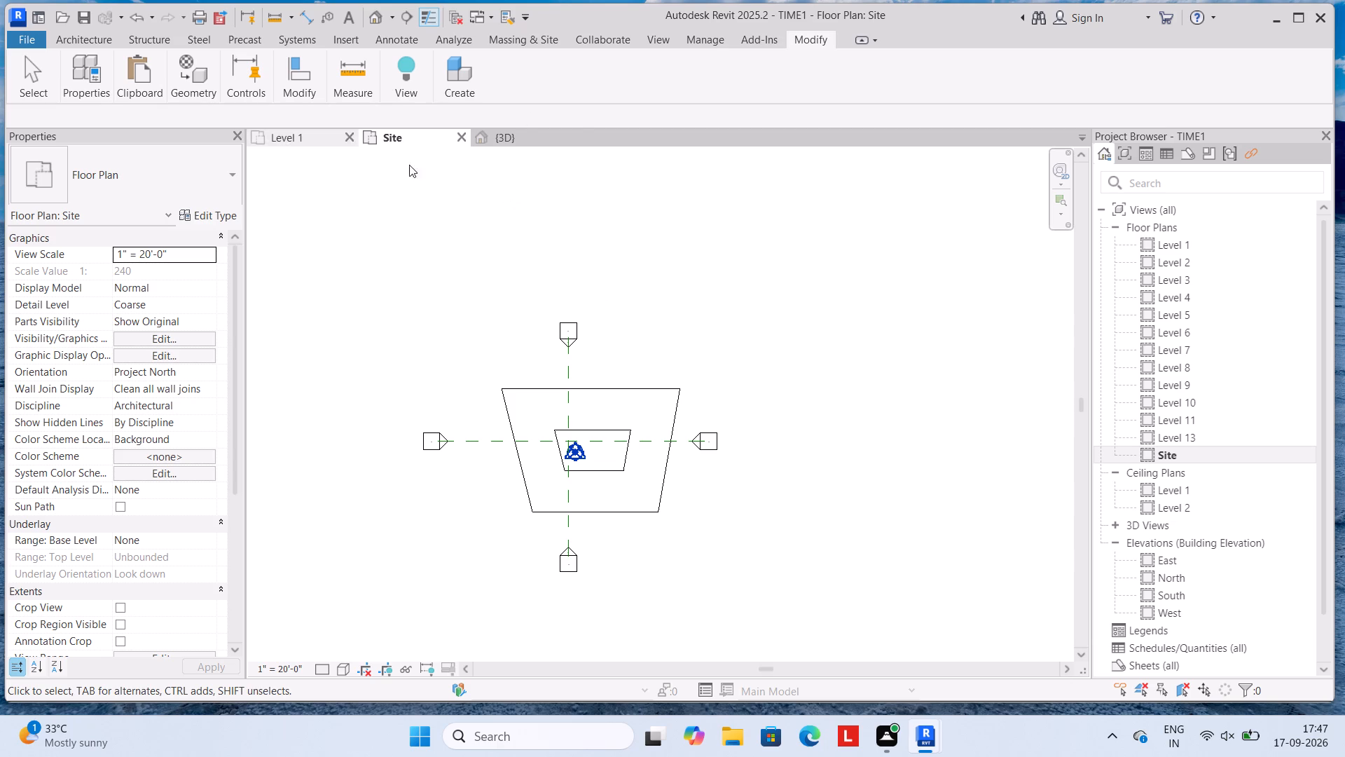
Examine the mass with its nested trapezoid outlines in the 3D view, then return to the Site plan and select it.
click(502, 135)
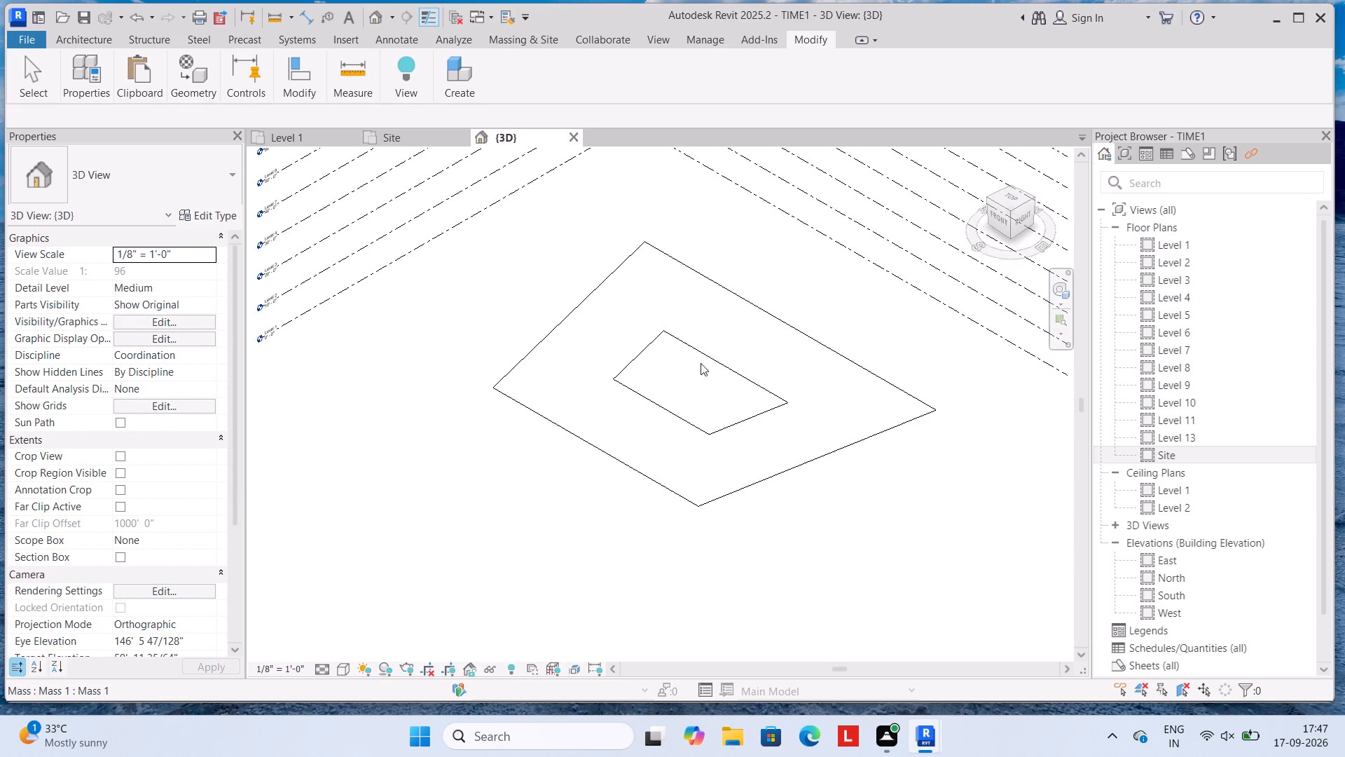
click(694, 350)
scroll(694, 355, down, 4)
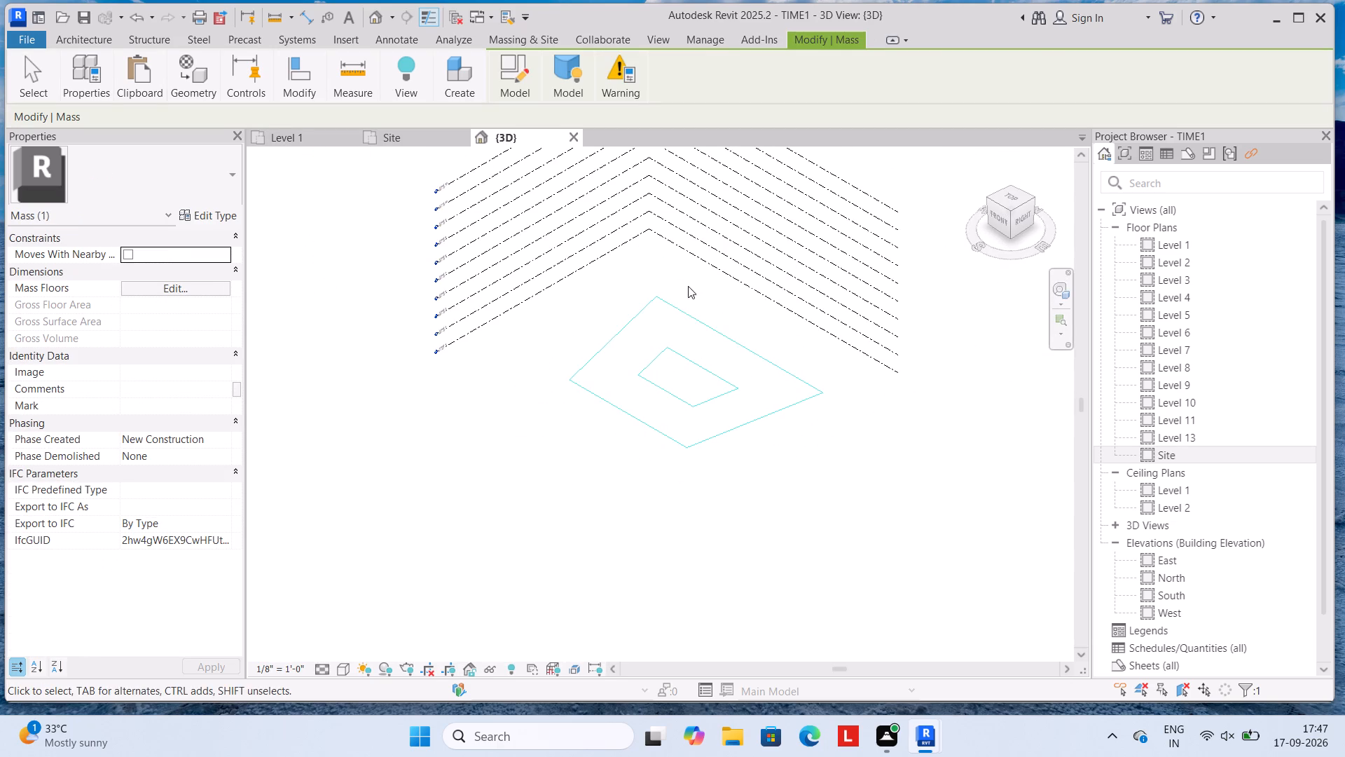
scroll(639, 299, down, 2)
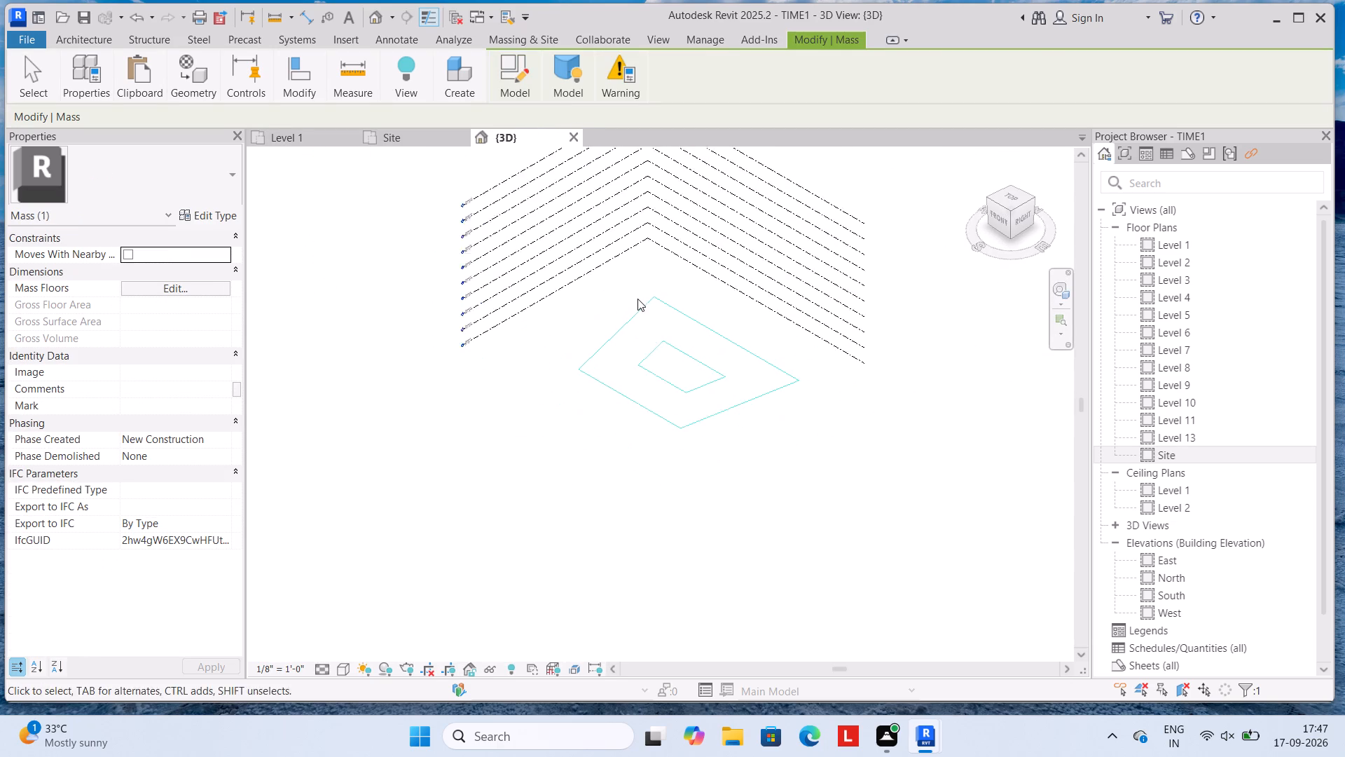
click(34, 67)
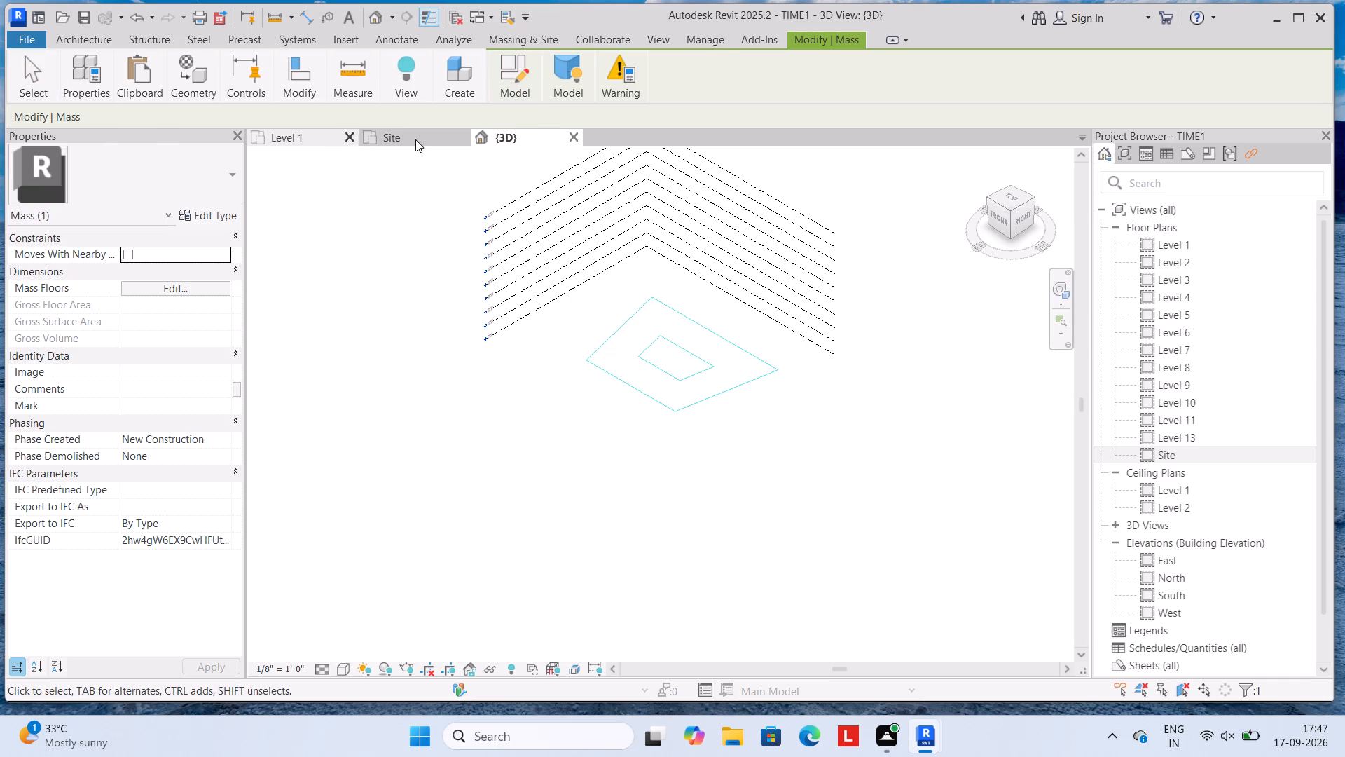
click(415, 139)
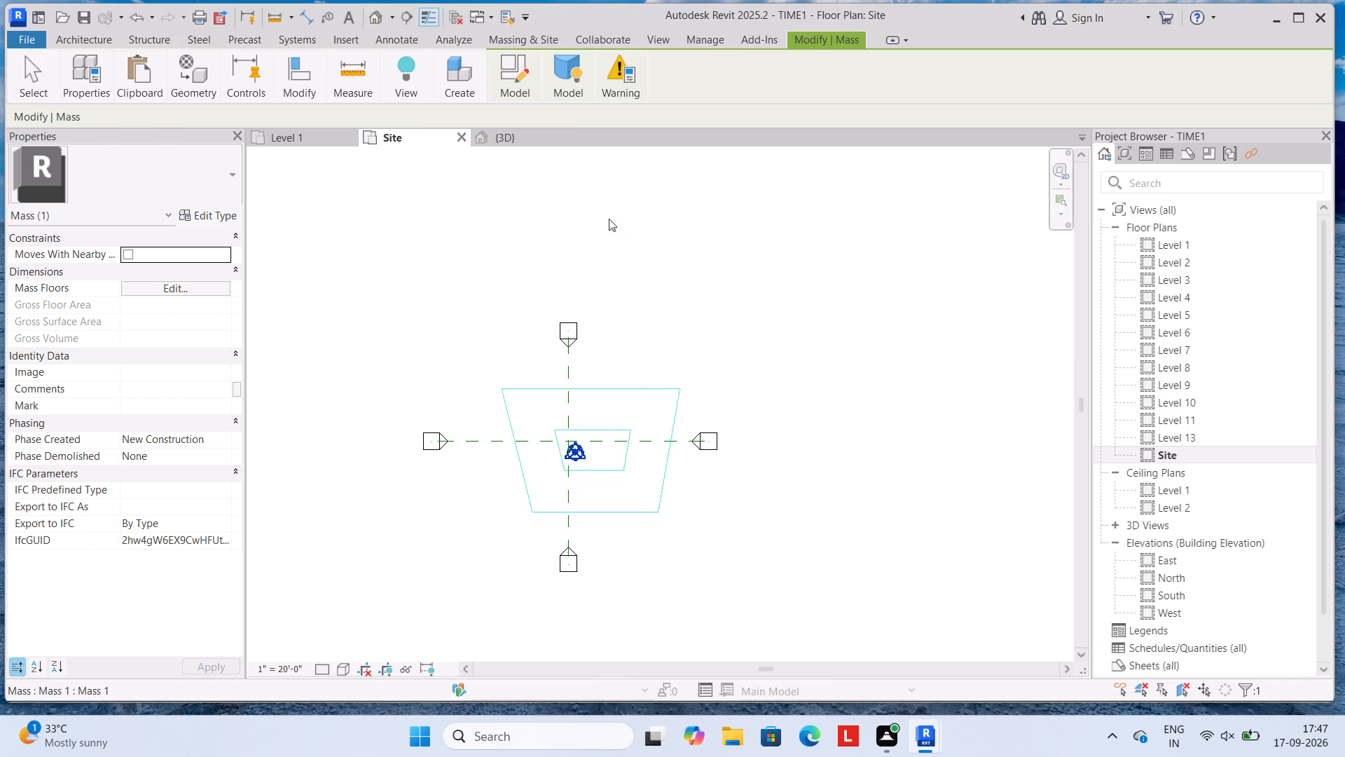
click(626, 388)
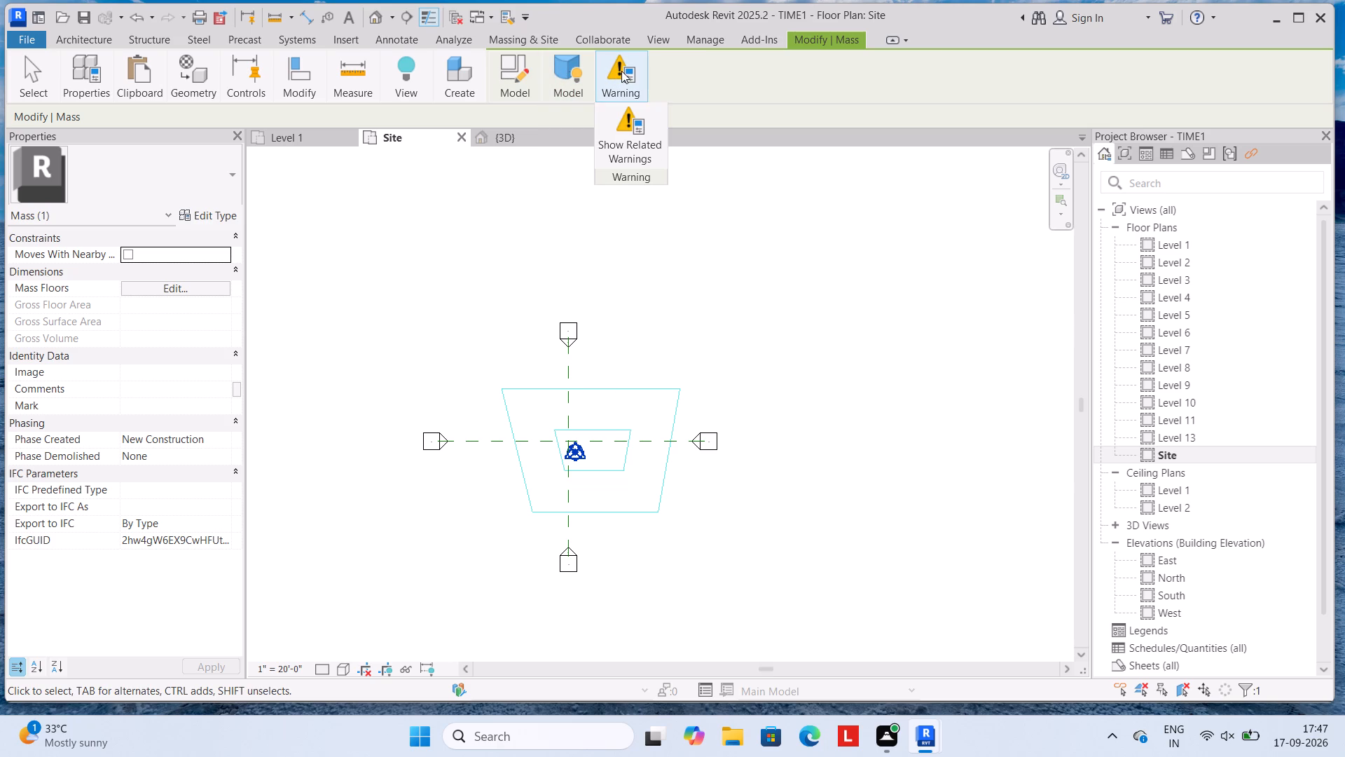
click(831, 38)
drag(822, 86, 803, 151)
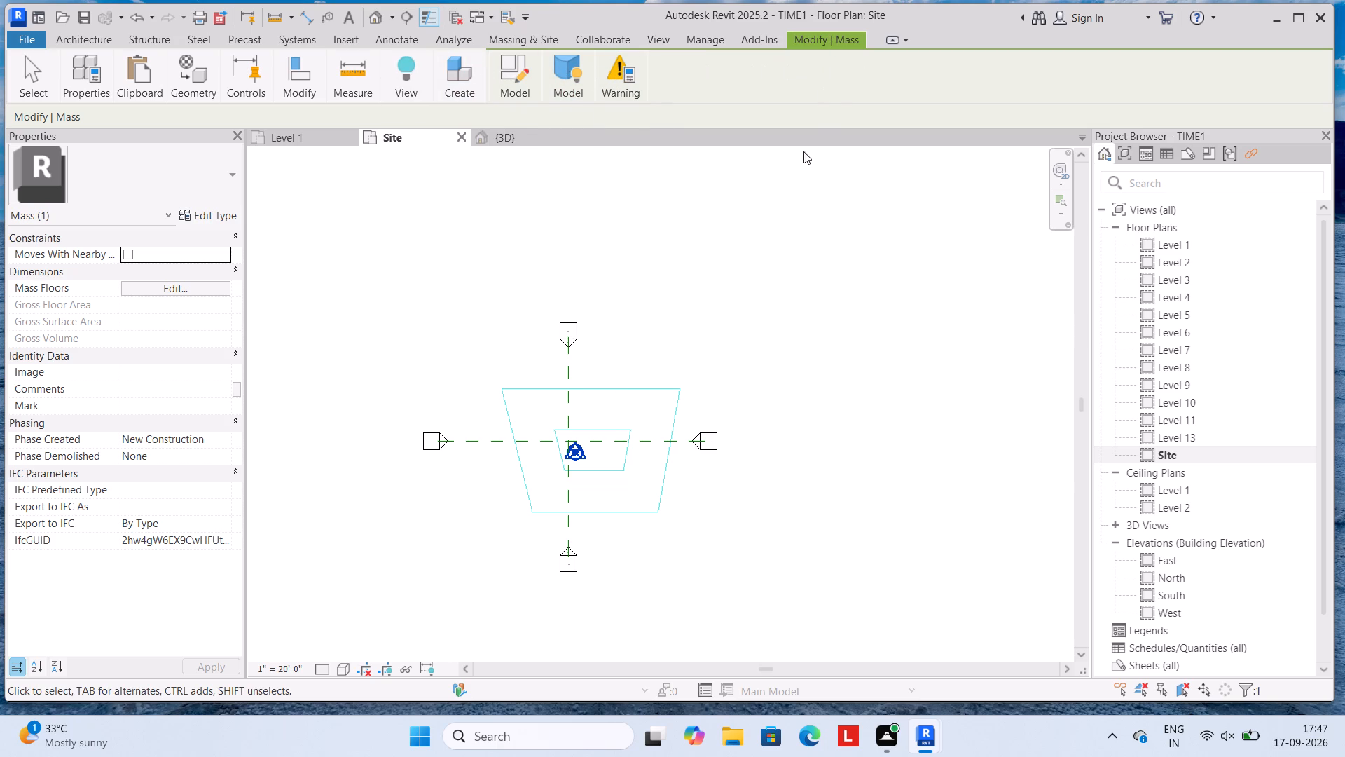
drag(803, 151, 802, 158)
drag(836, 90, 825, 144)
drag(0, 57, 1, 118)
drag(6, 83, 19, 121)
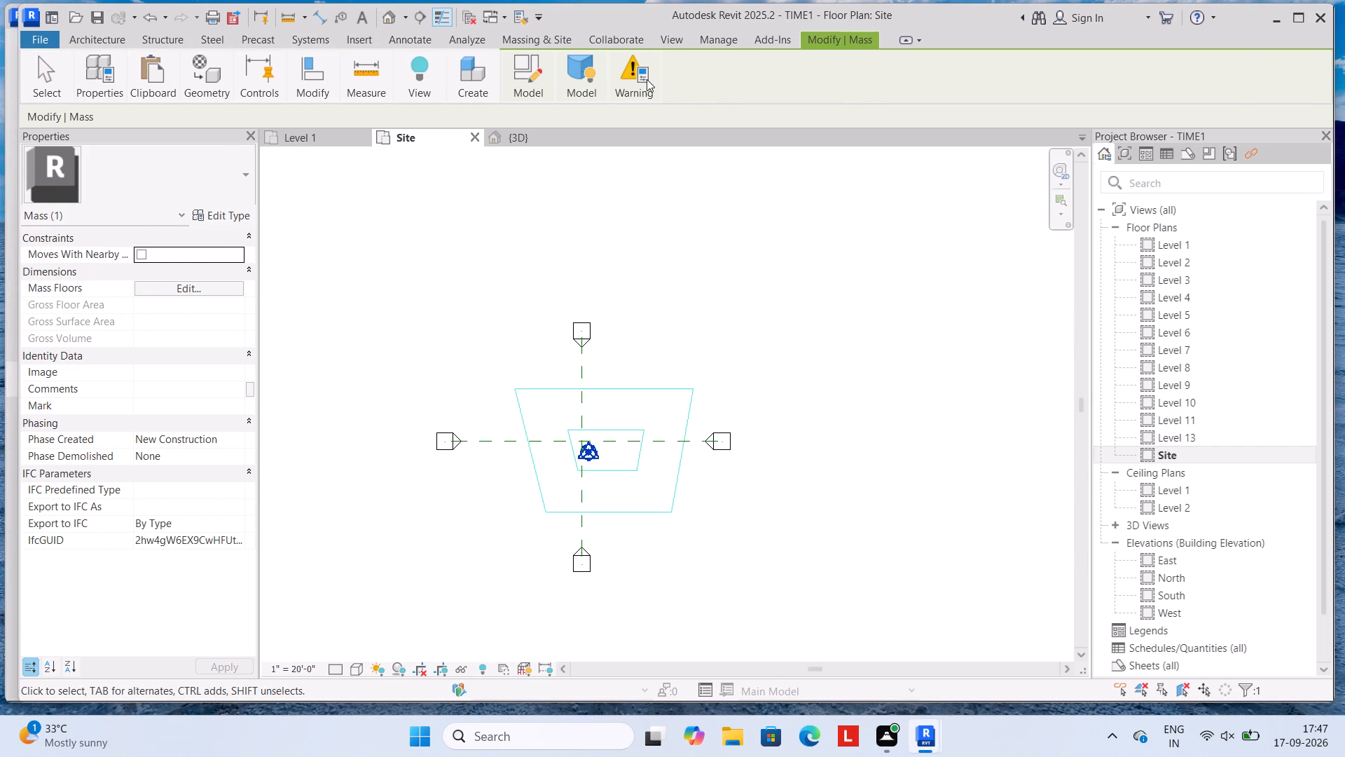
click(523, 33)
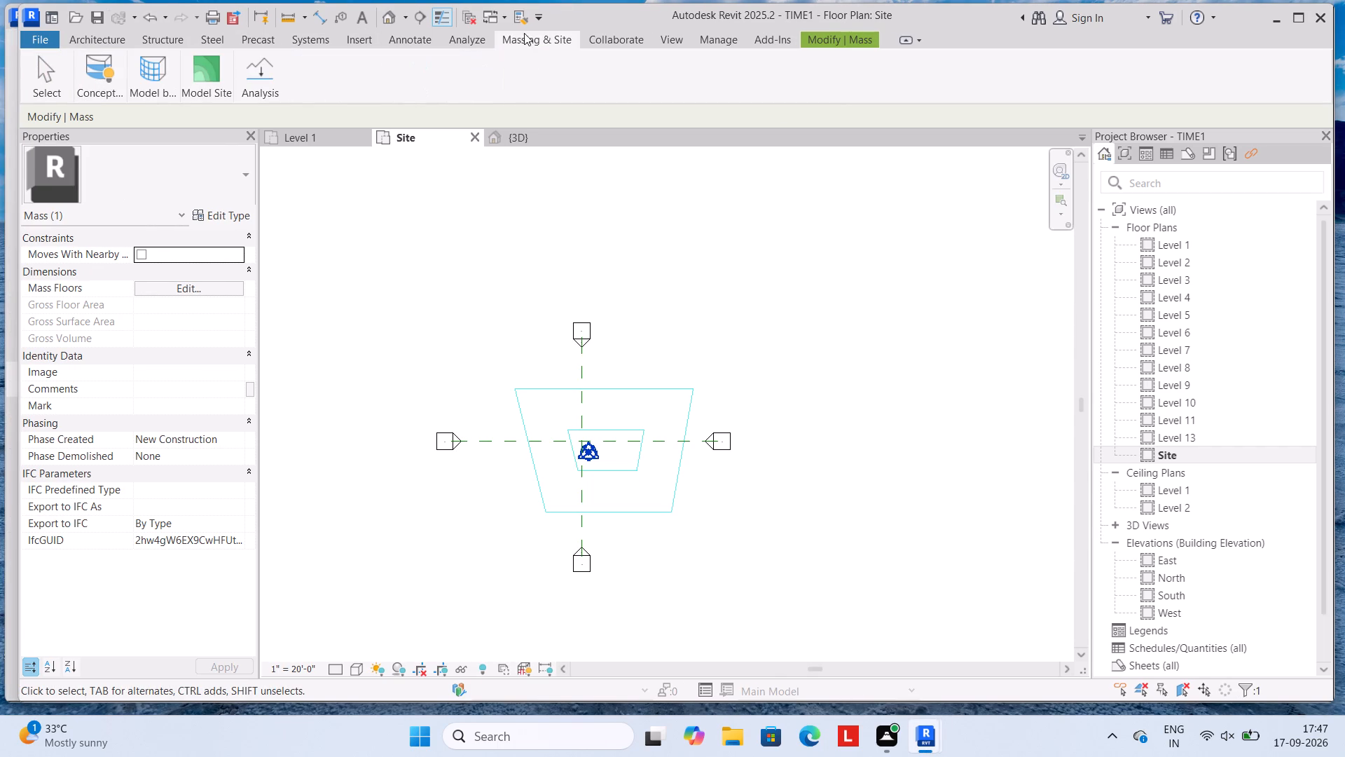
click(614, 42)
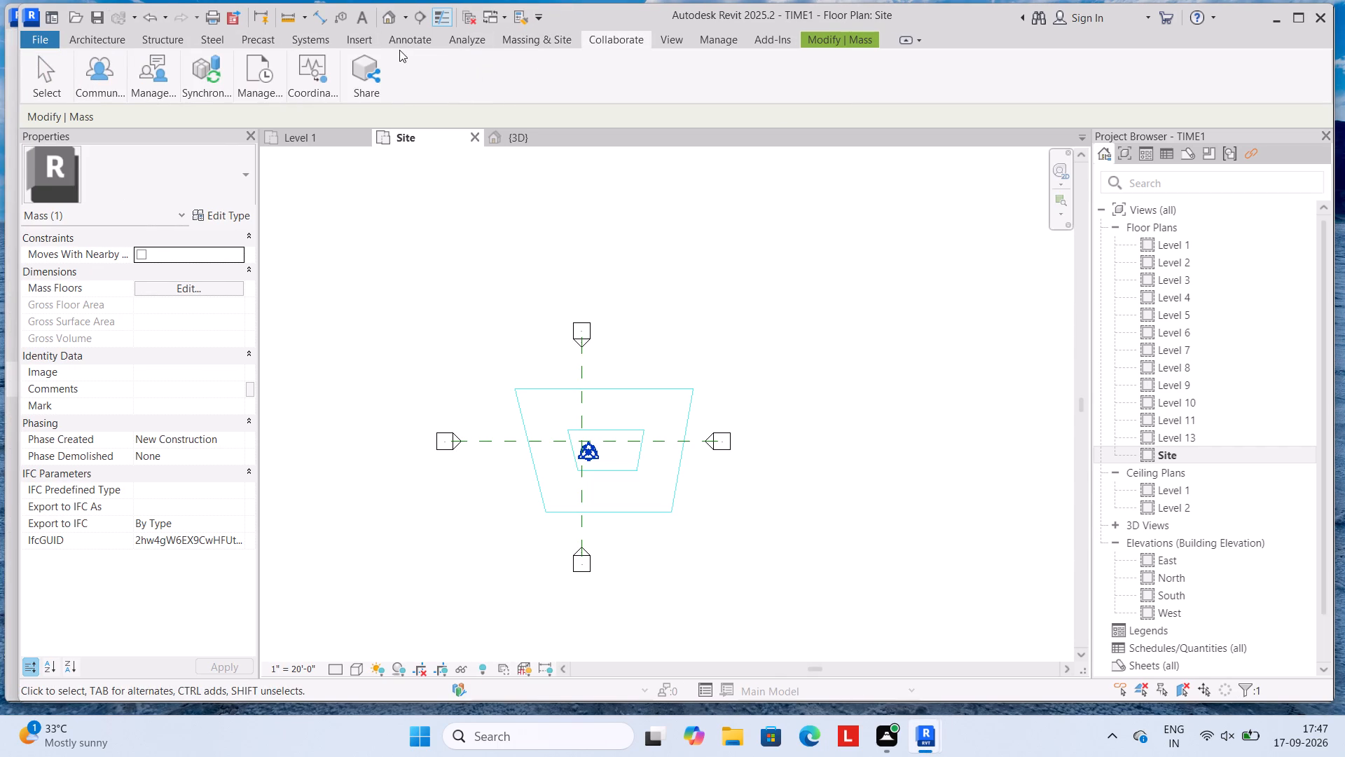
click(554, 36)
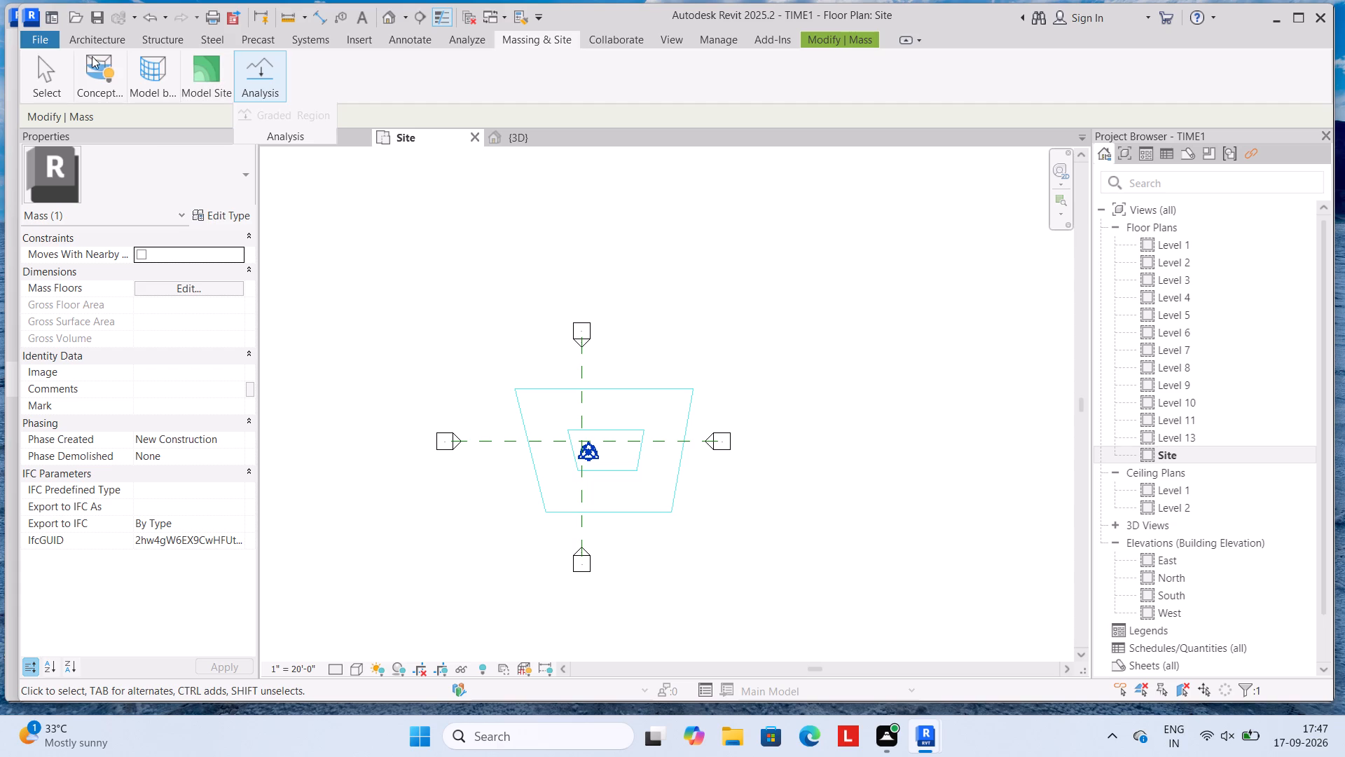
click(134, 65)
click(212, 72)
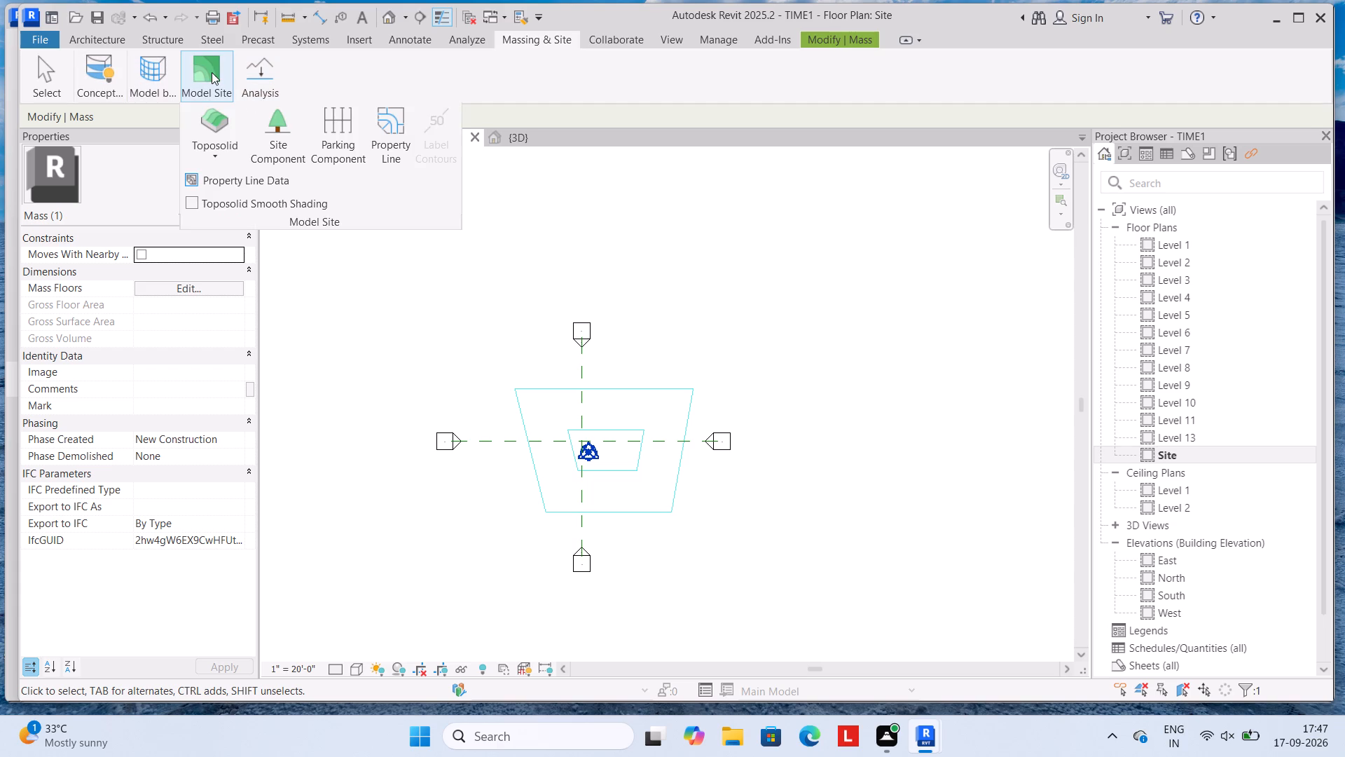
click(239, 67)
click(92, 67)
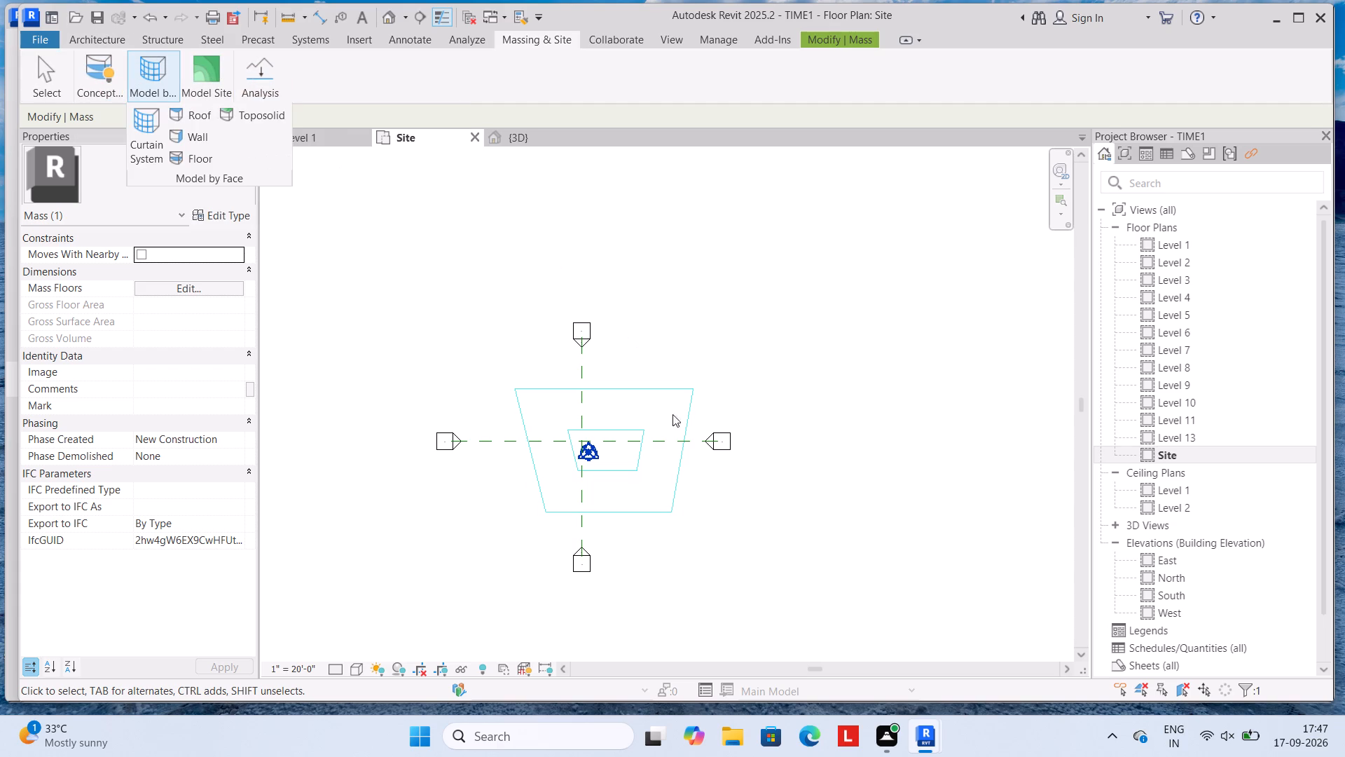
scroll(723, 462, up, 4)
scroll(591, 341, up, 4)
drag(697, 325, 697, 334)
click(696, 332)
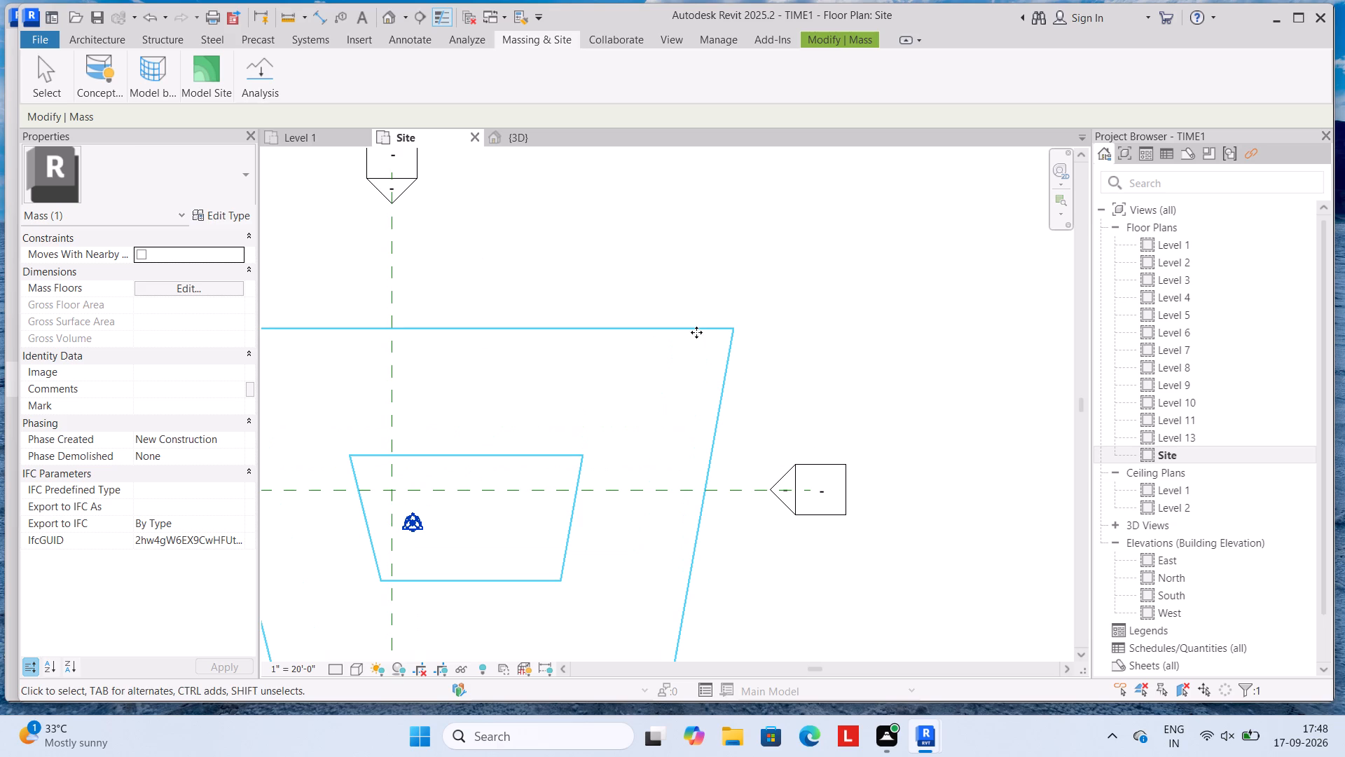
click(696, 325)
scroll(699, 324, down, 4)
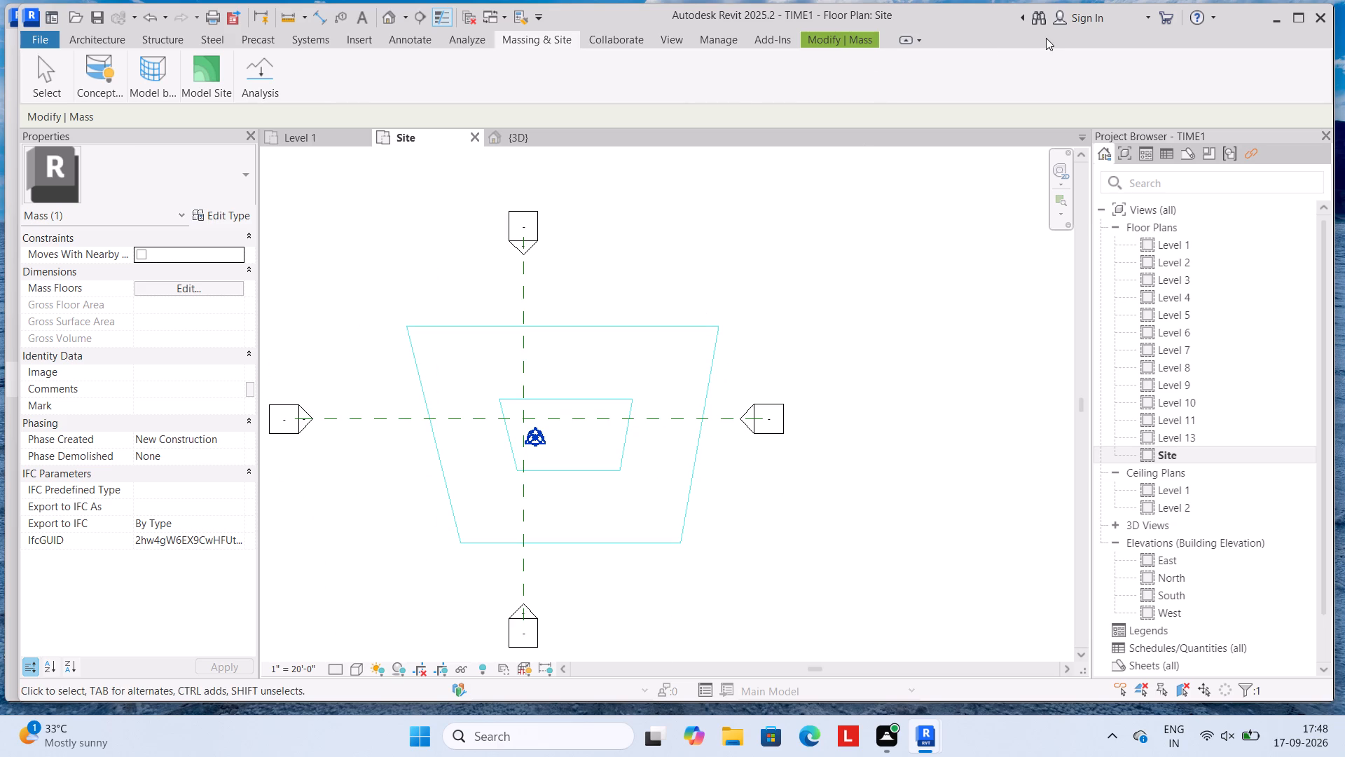
Maximize the application window.
click(1004, 29)
click(1000, 28)
drag(965, 55, 964, 78)
drag(964, 80, 975, 86)
click(1299, 11)
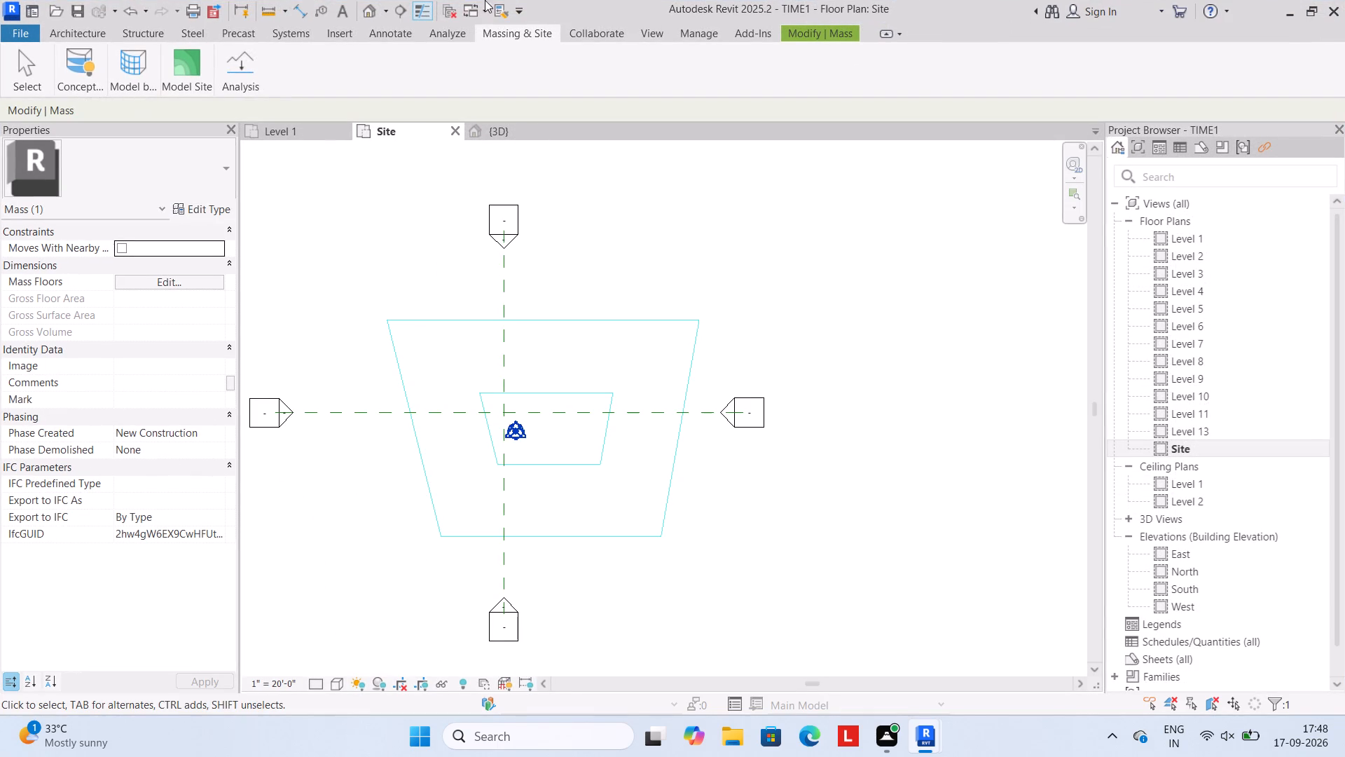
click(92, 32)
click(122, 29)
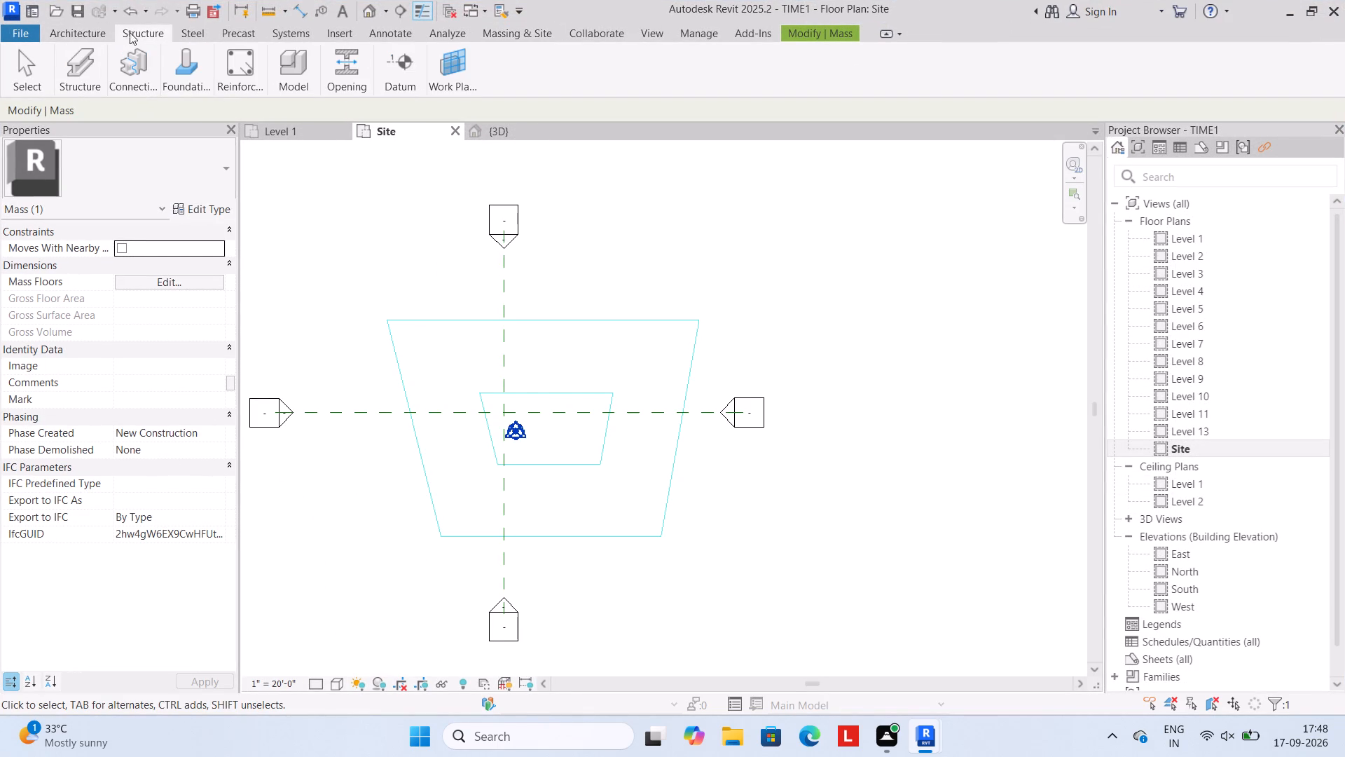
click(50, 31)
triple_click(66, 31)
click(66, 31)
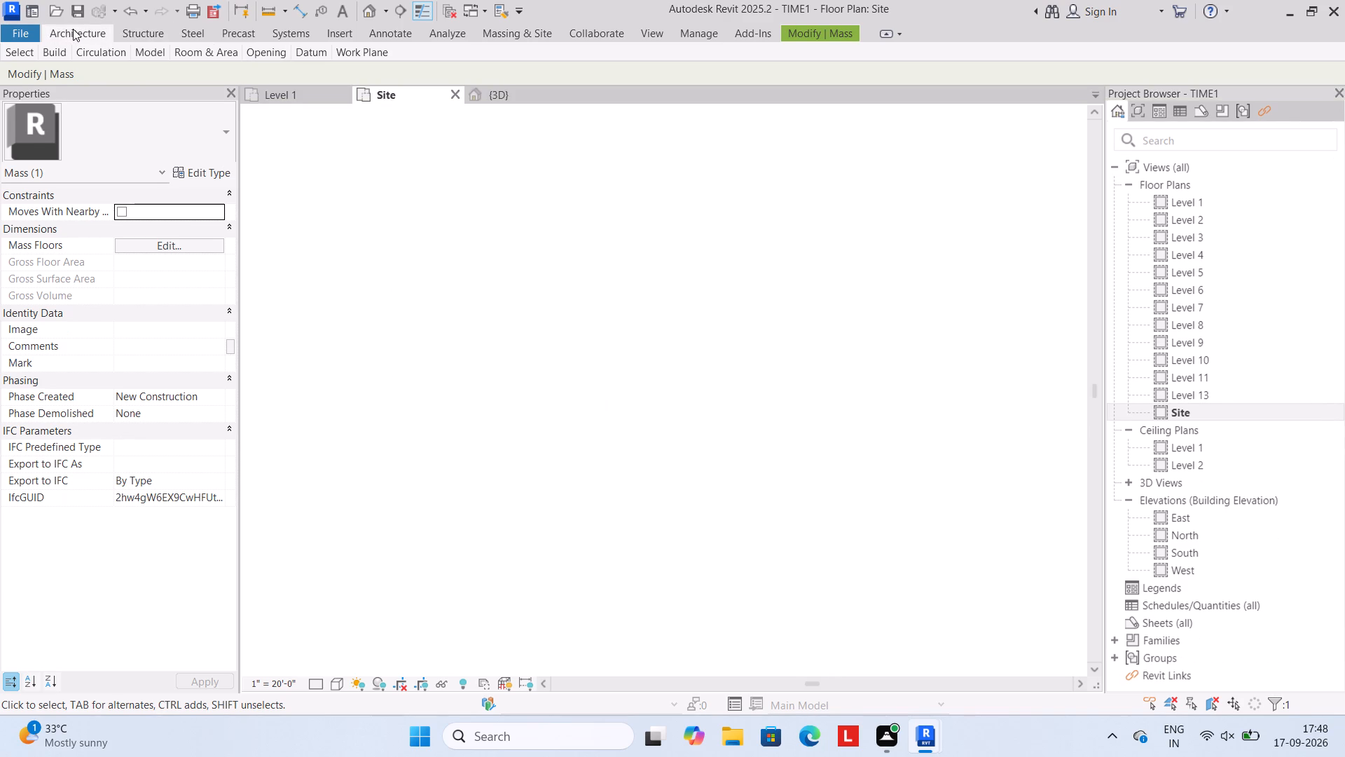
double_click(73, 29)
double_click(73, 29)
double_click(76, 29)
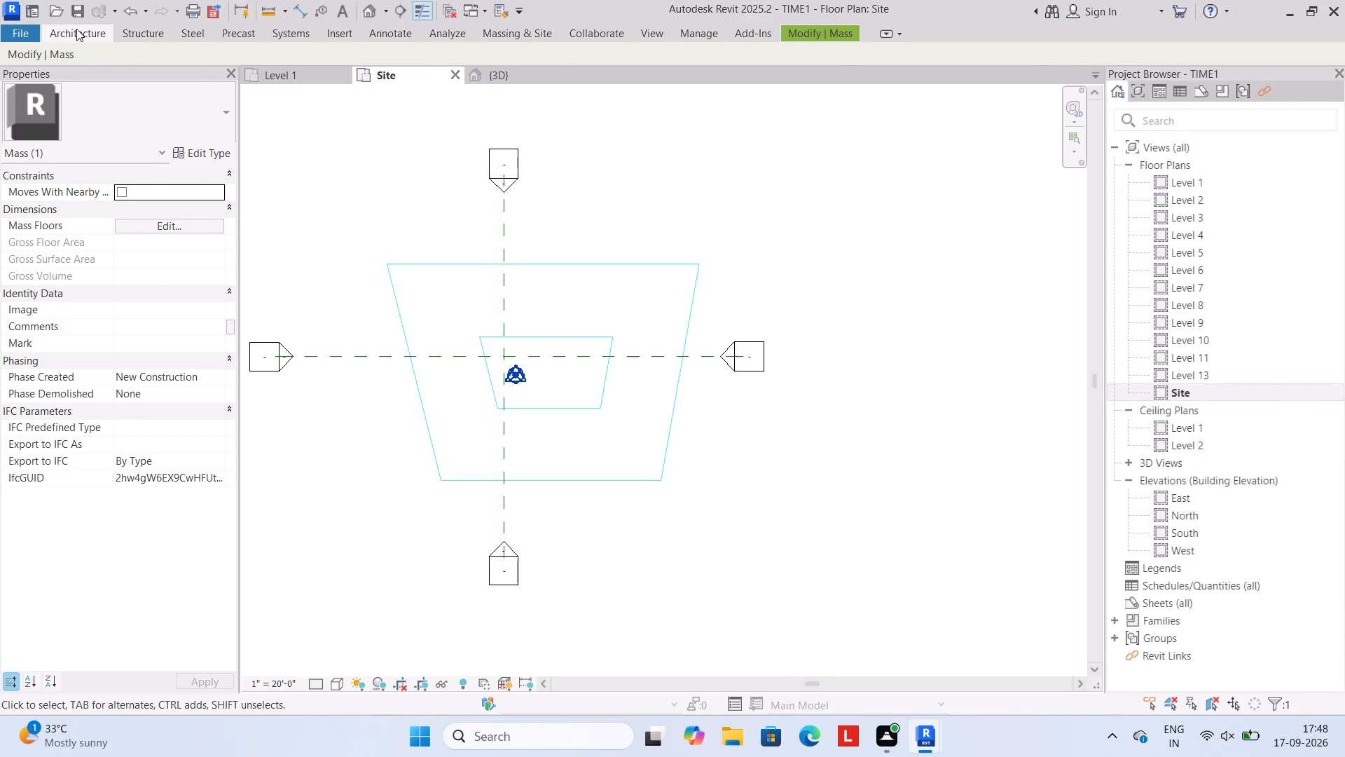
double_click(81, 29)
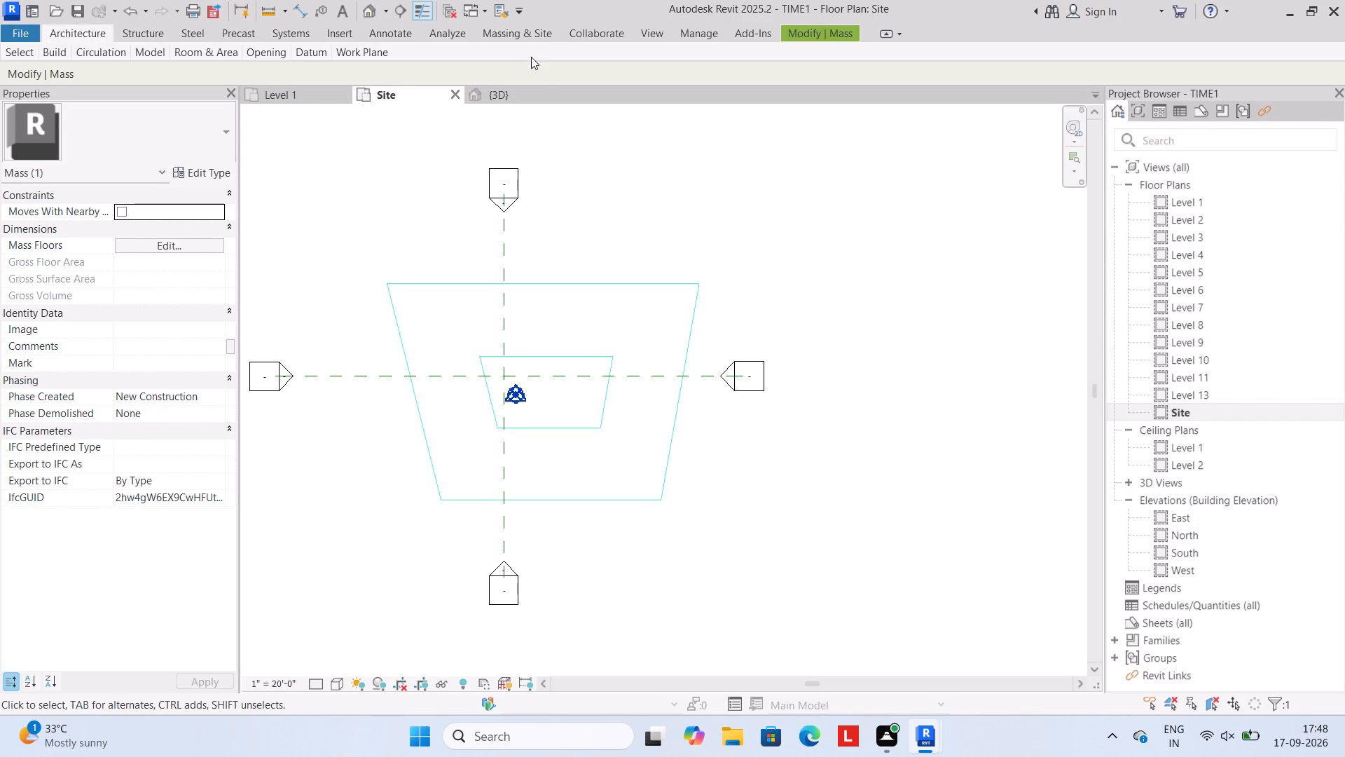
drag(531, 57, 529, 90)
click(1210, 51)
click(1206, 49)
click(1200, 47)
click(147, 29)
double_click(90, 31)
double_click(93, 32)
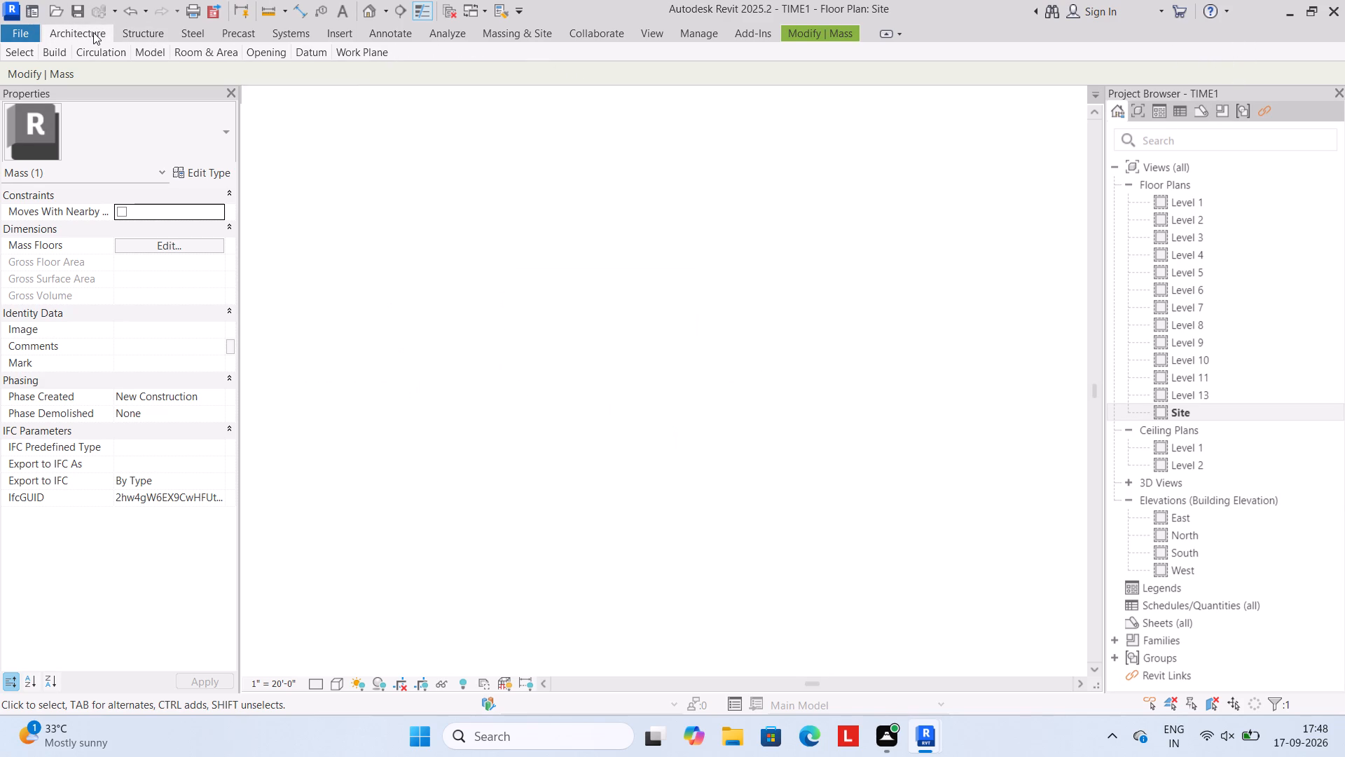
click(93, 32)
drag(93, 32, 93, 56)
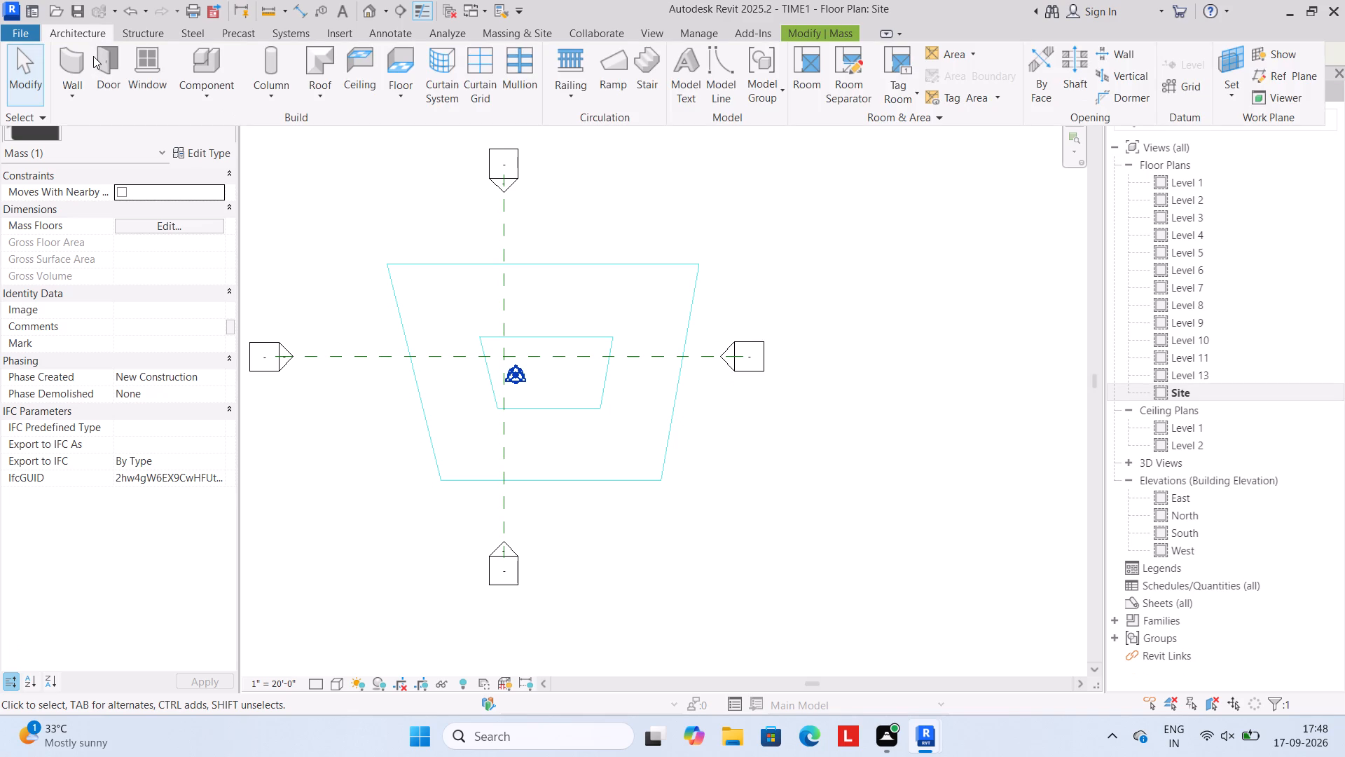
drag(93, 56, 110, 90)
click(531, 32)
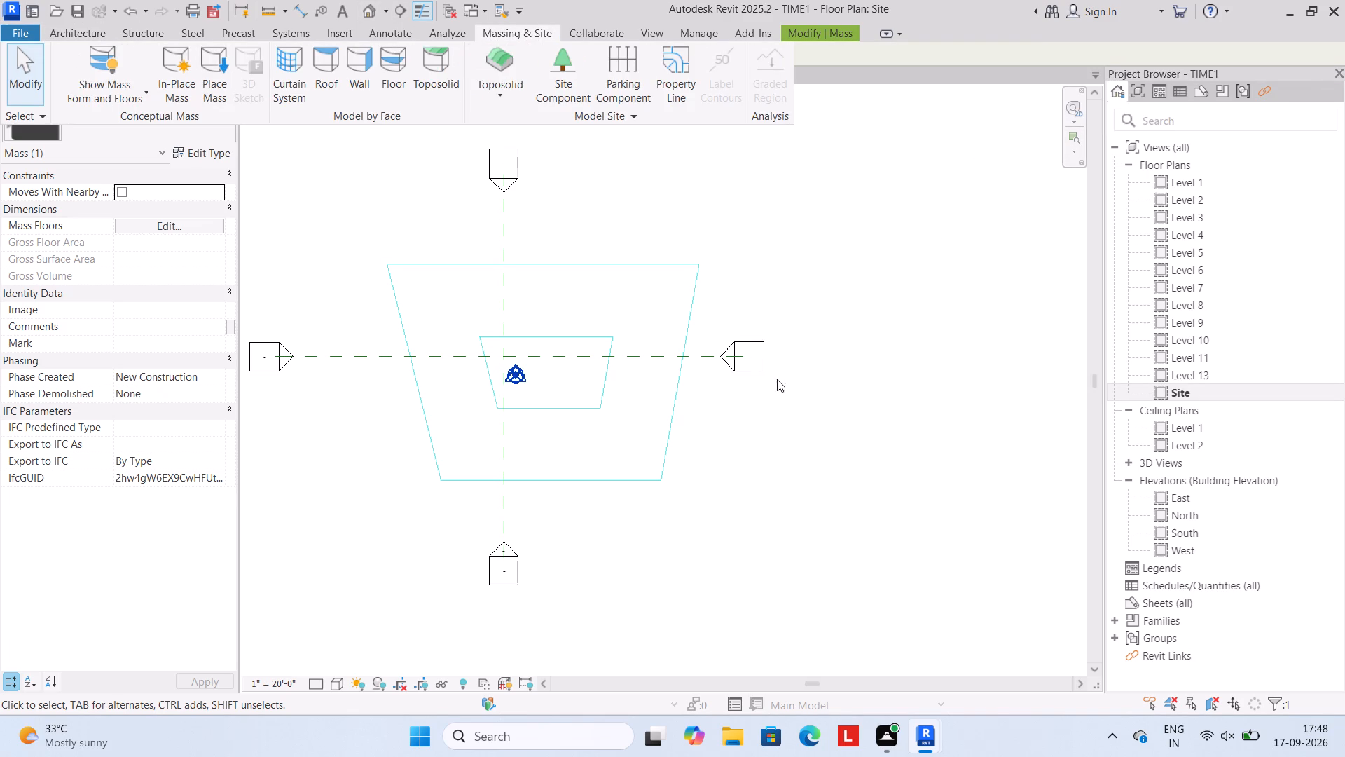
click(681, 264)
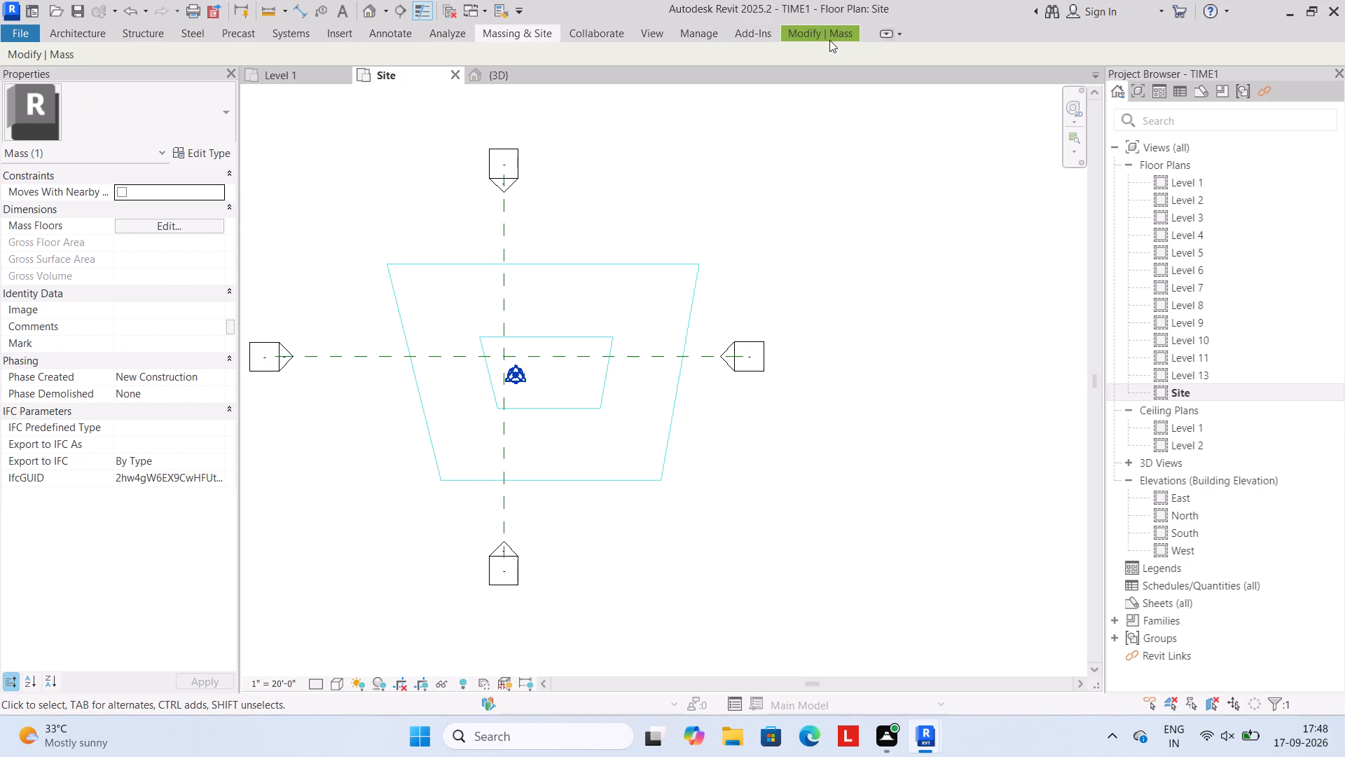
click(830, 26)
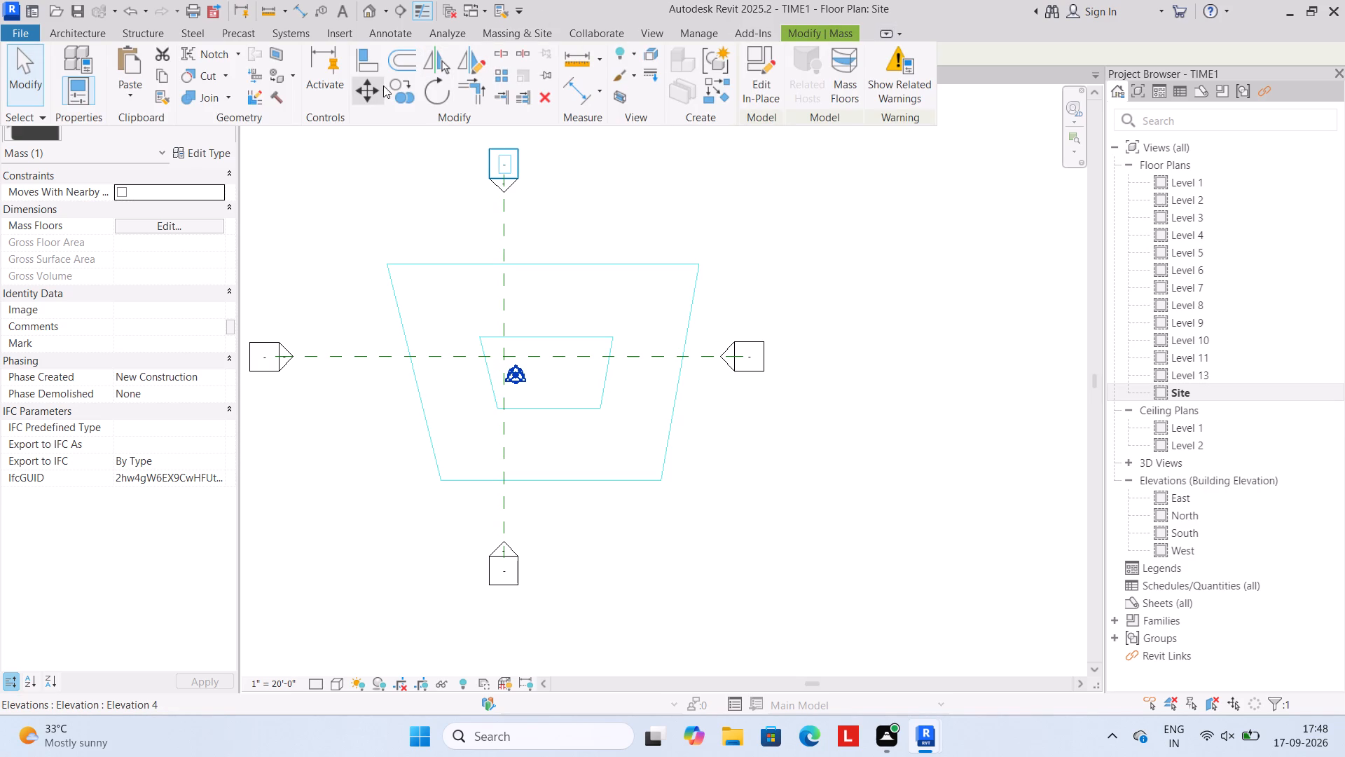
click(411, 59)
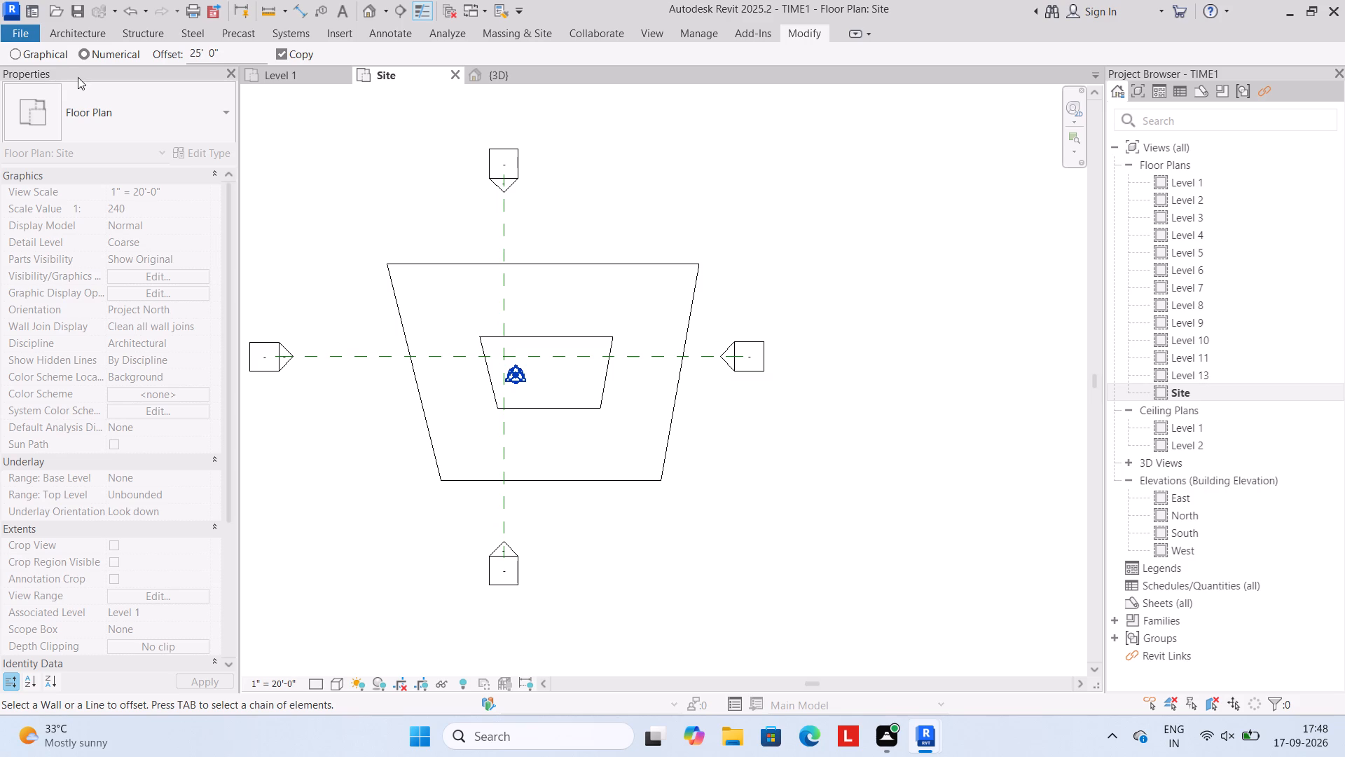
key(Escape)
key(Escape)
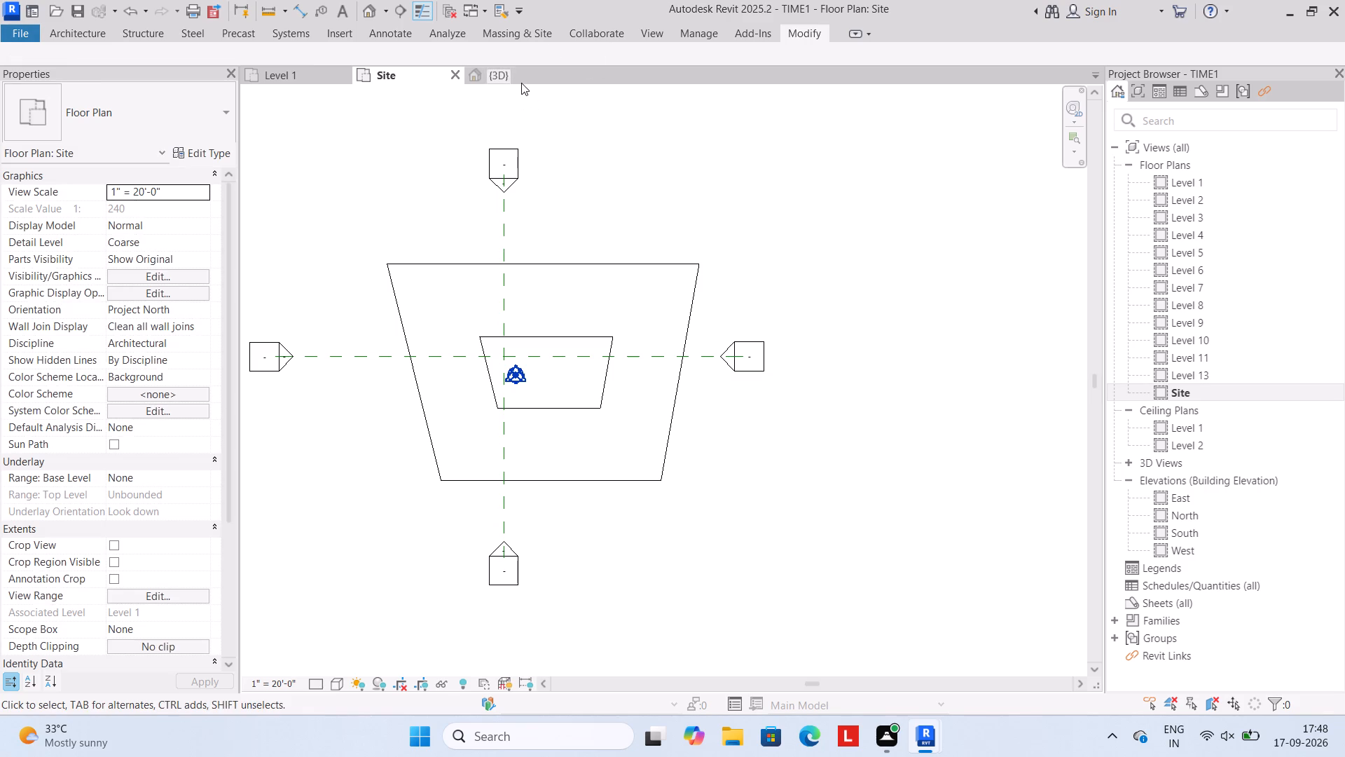
In the 3D view, copy the nested trapezoid mass and paste it aligned to Level 2 through Level 7.
click(521, 81)
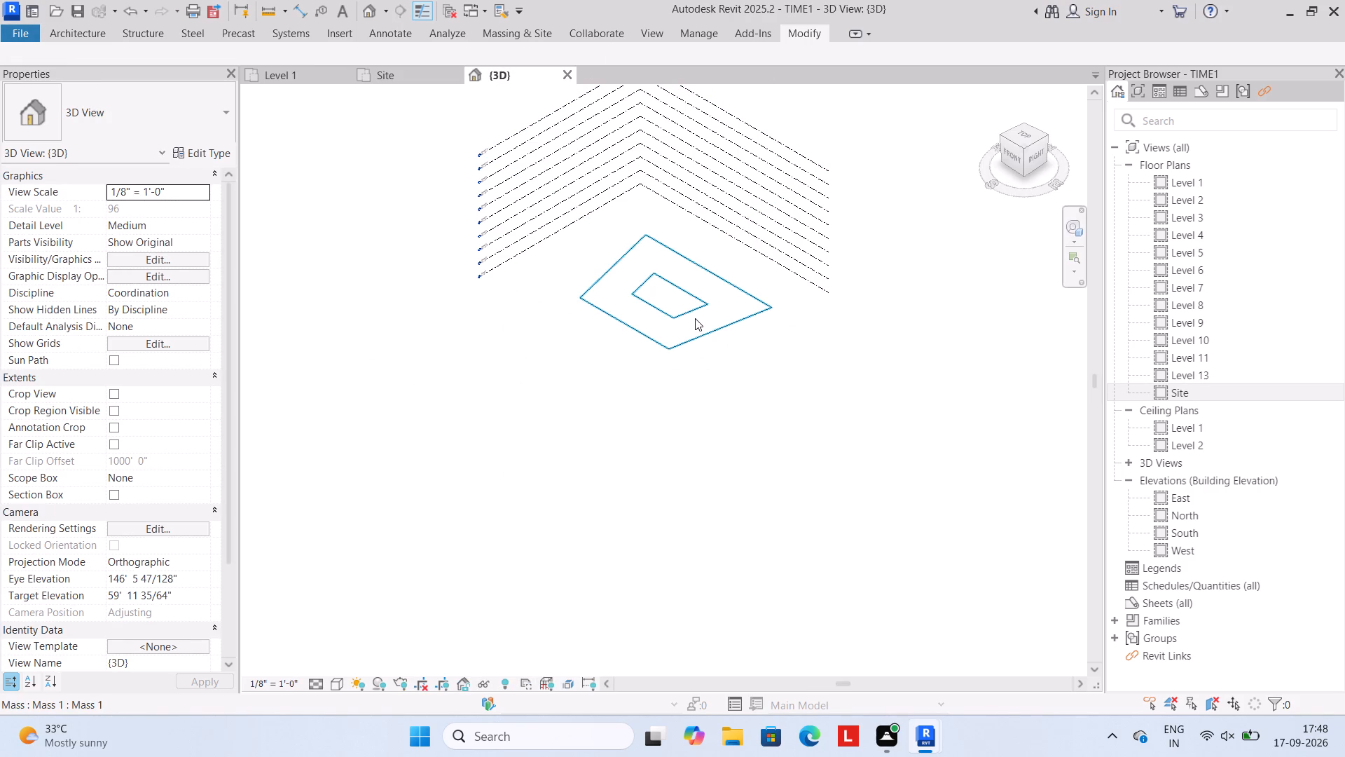
click(696, 320)
click(731, 283)
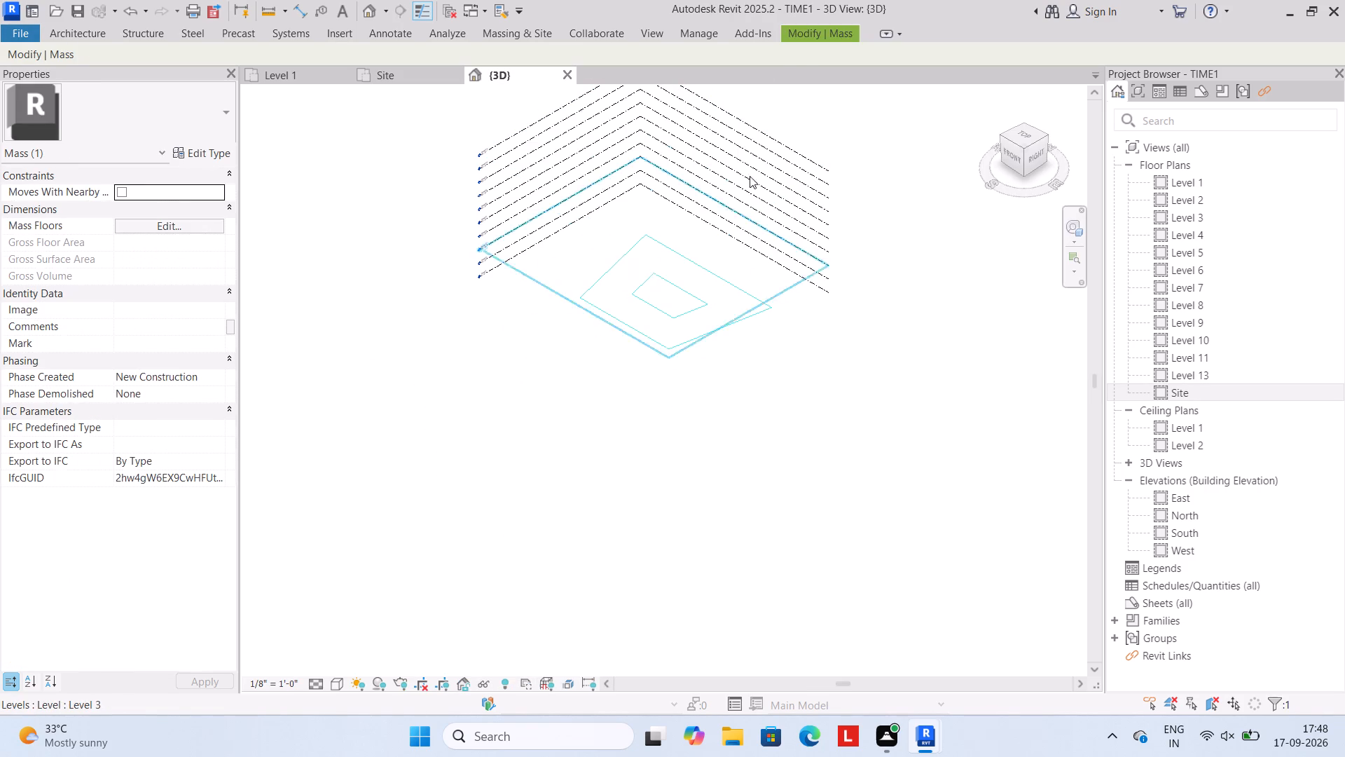
click(826, 32)
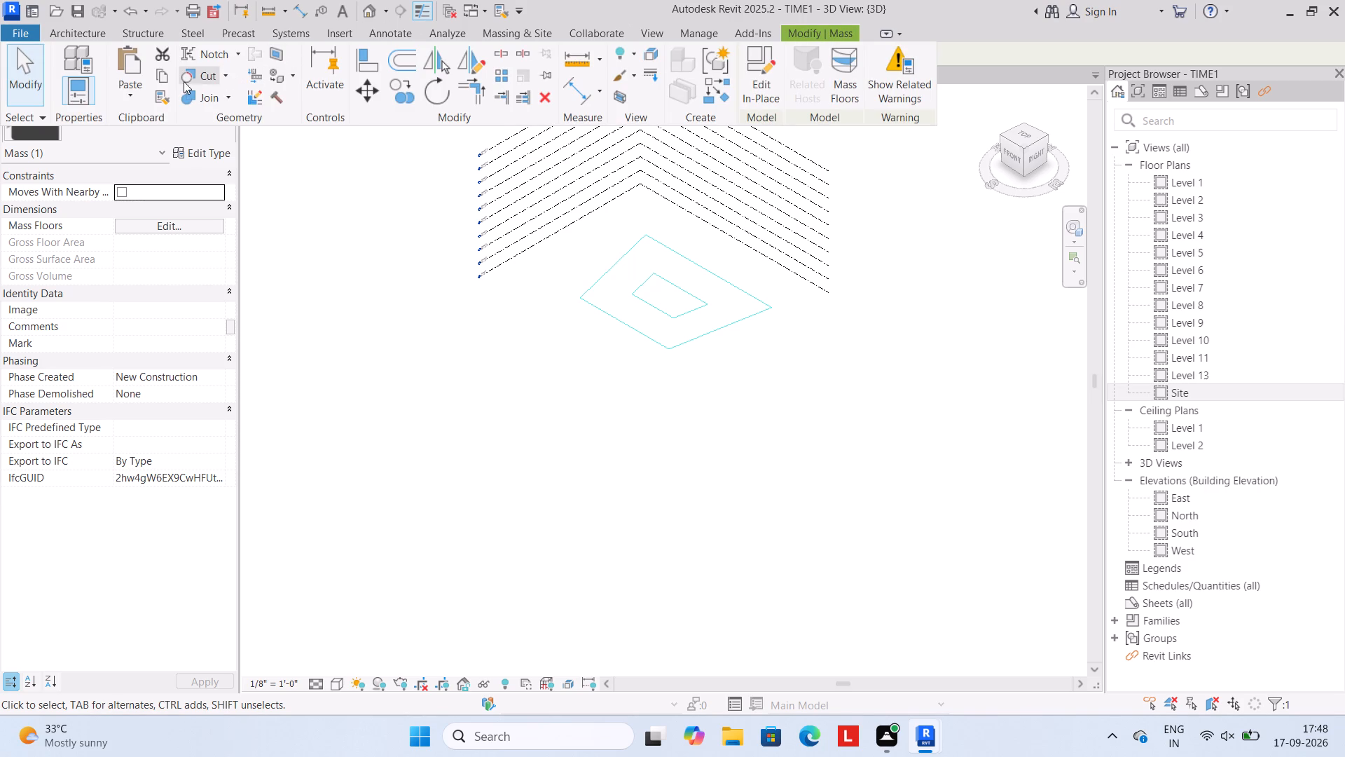
click(160, 81)
click(131, 95)
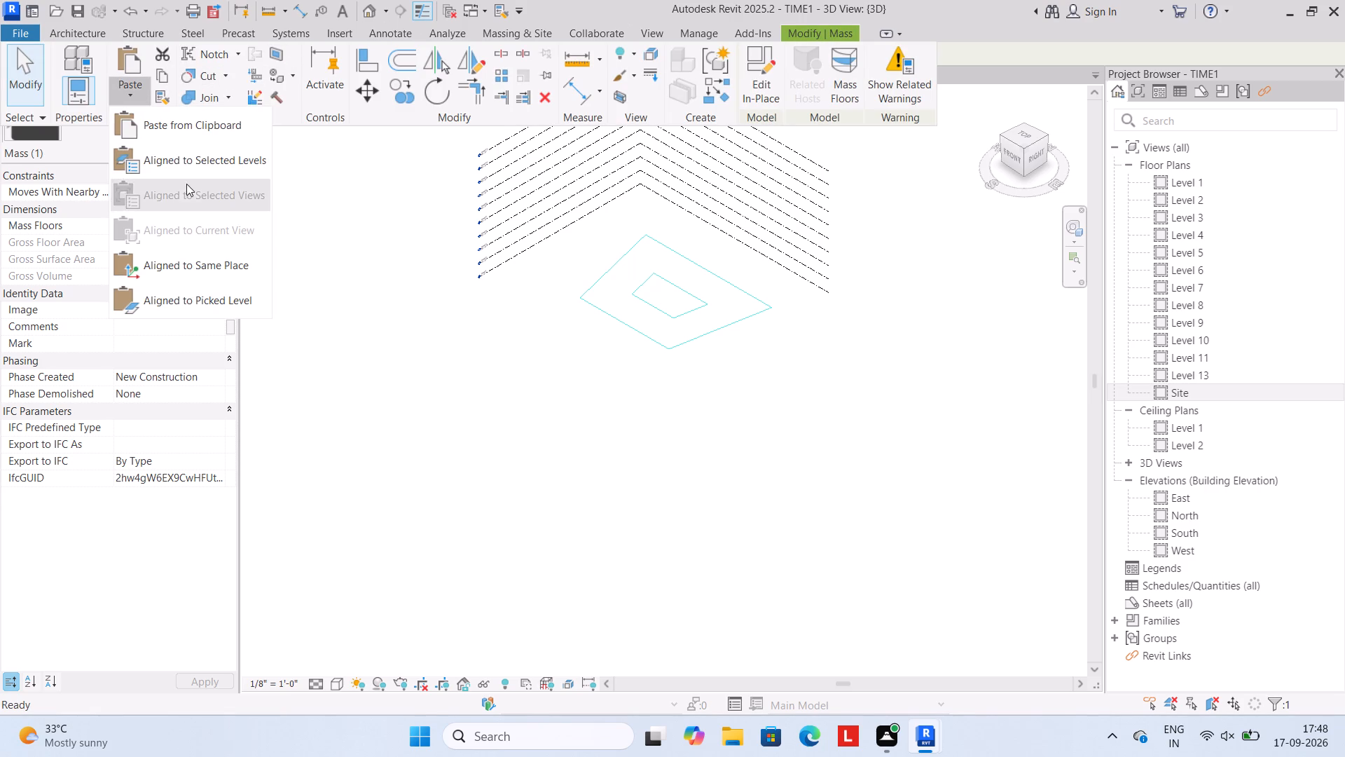
click(222, 169)
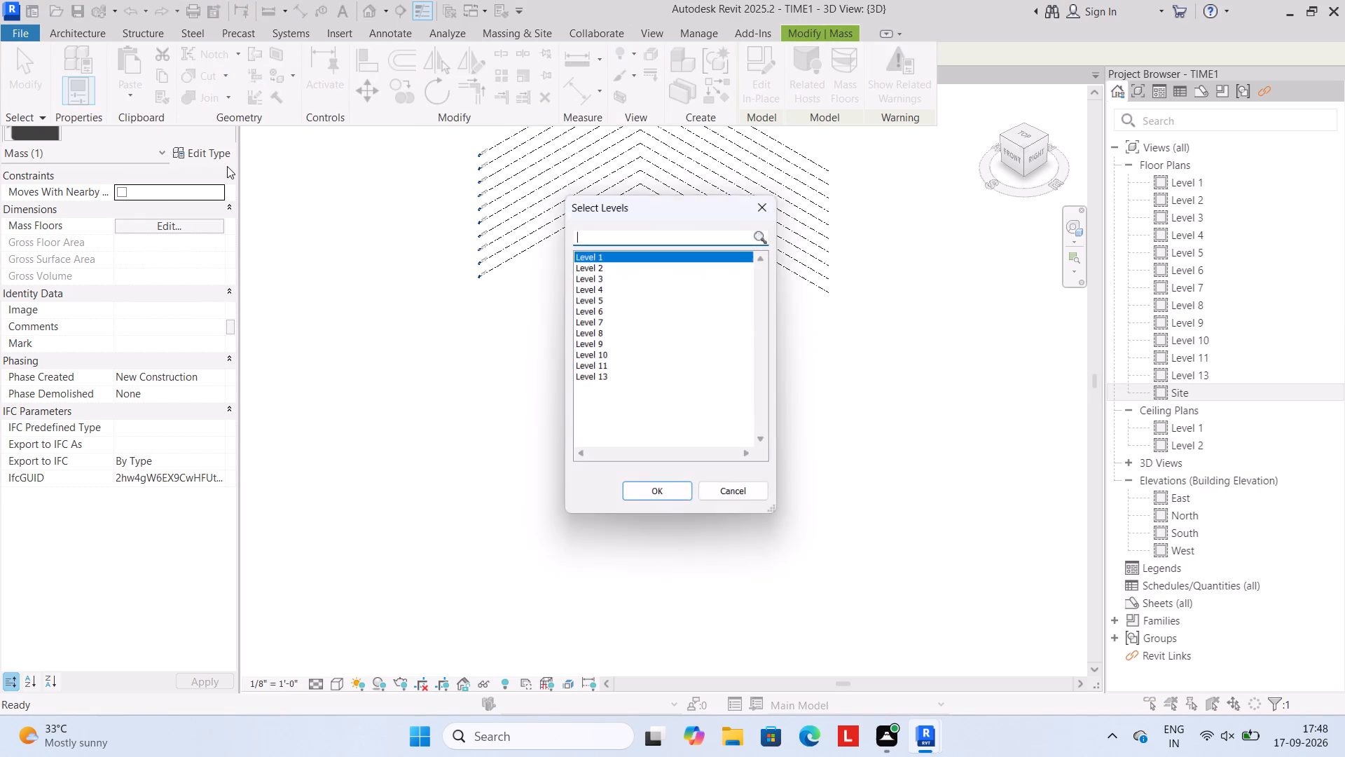
click(613, 270)
ctrl+click(612, 279)
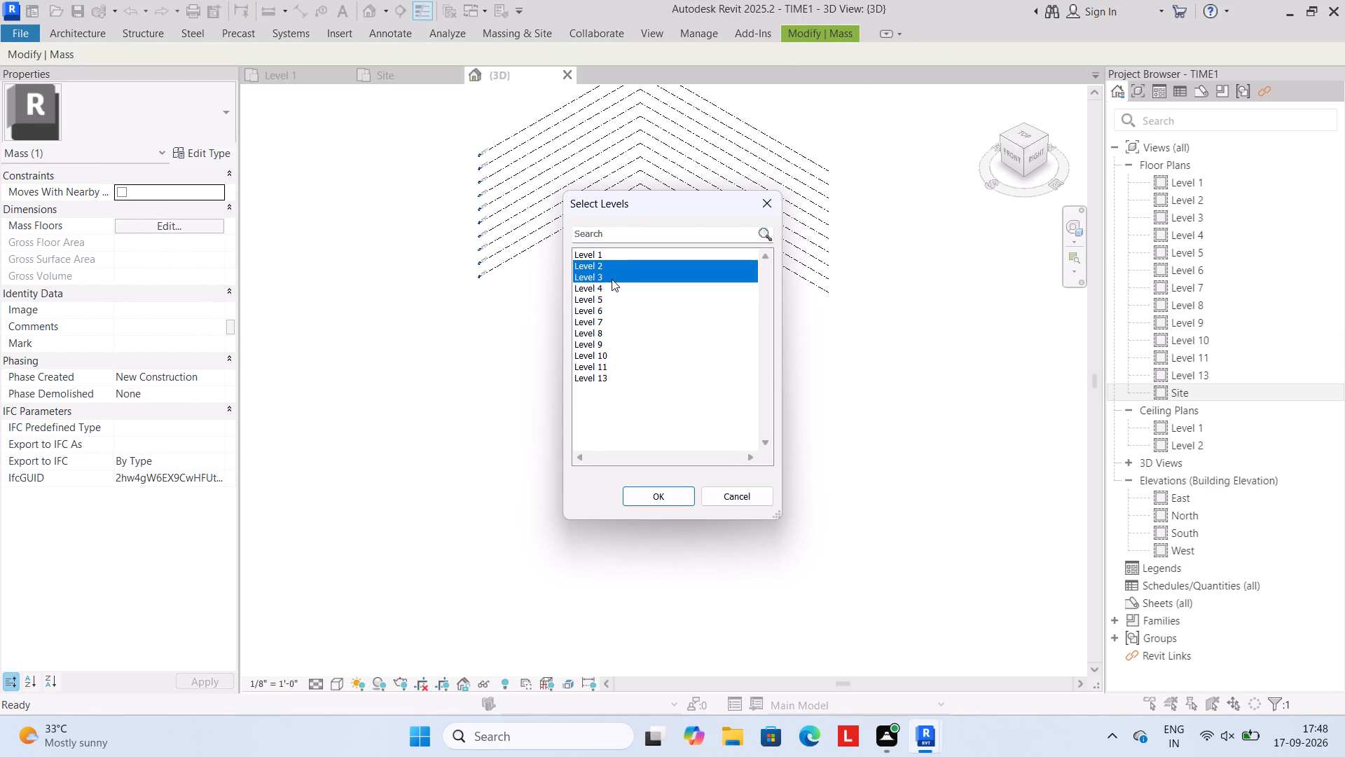
ctrl+click(612, 287)
ctrl+click(609, 301)
ctrl+click(609, 316)
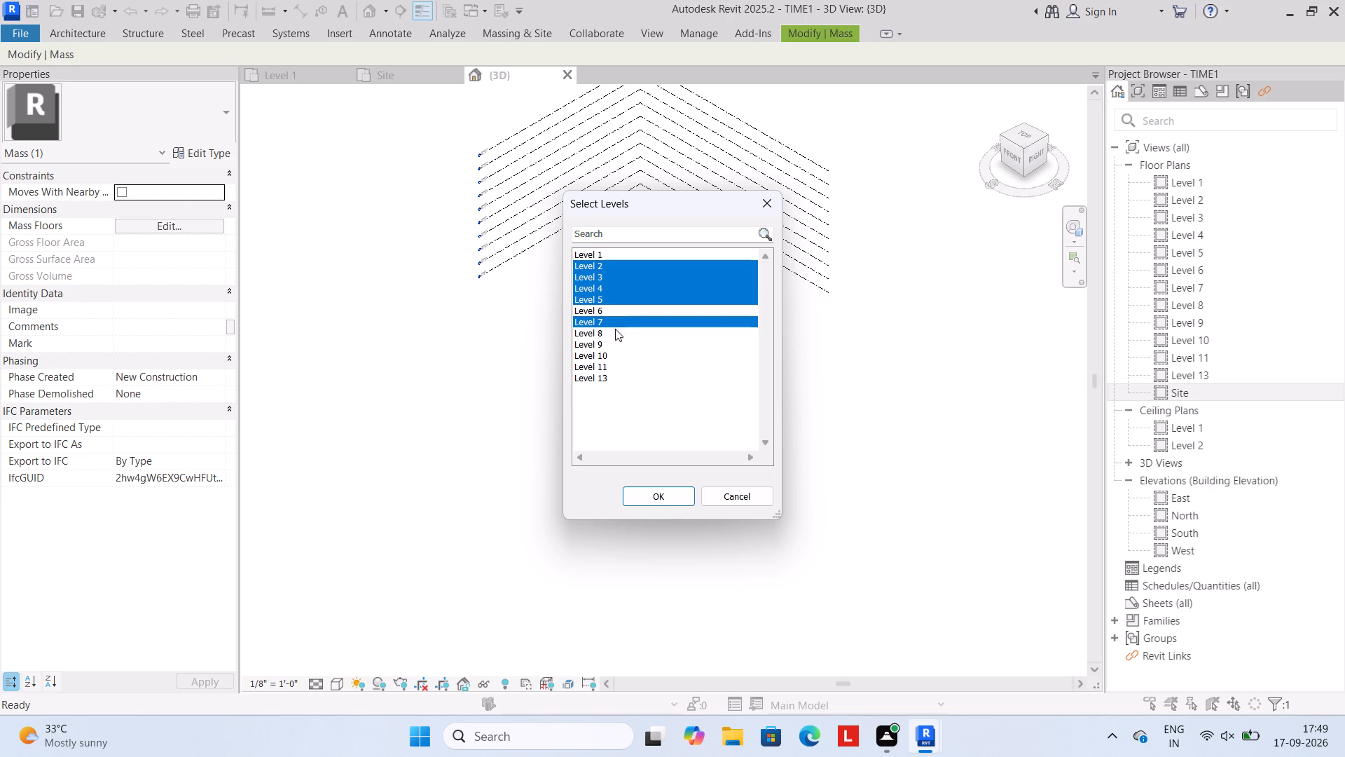
ctrl+click(619, 306)
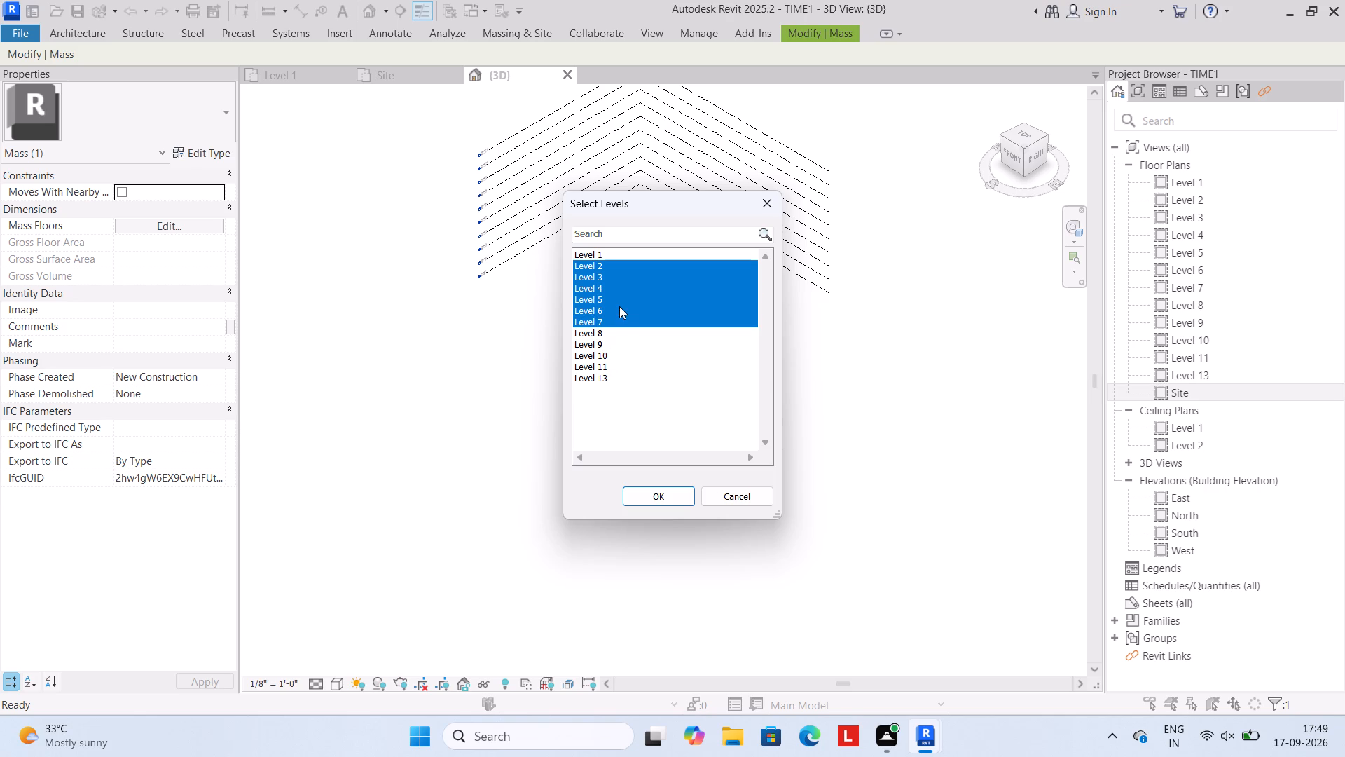
click(670, 499)
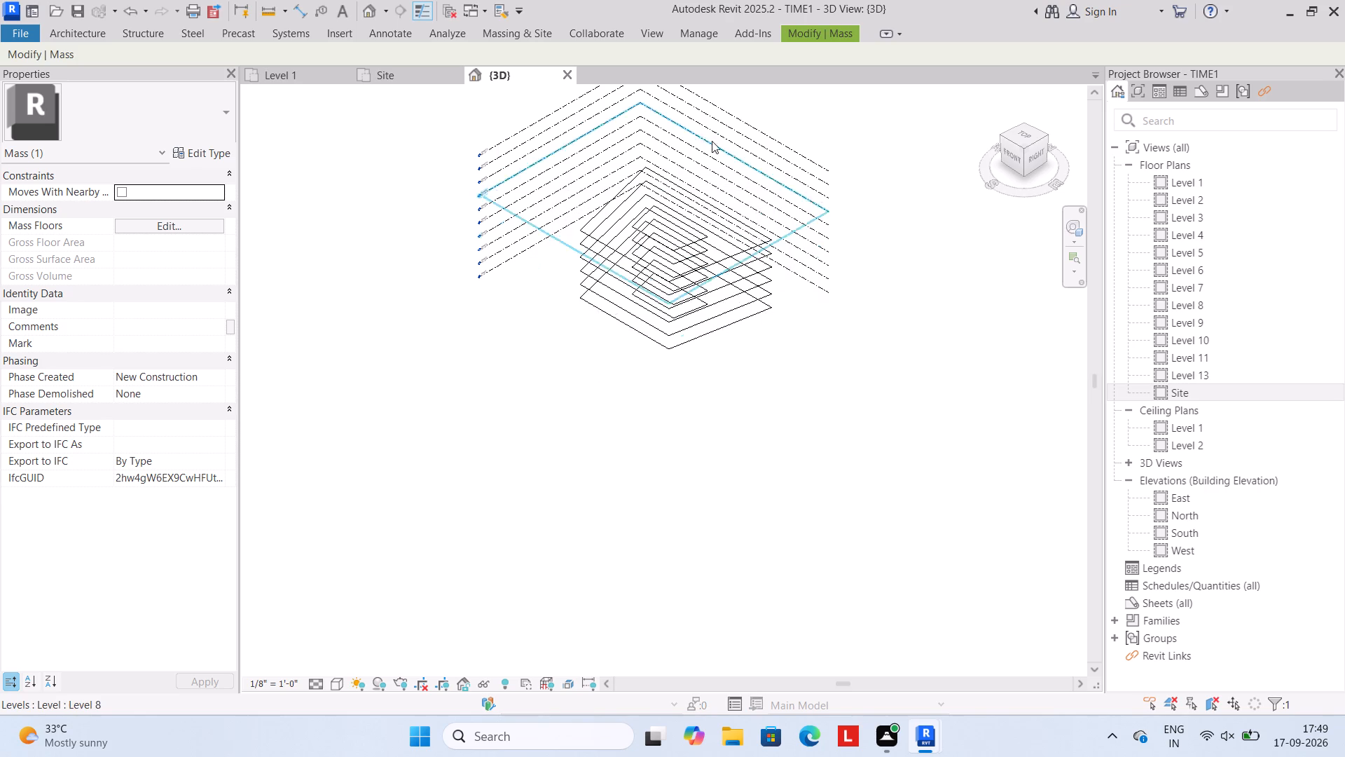
Return to the Site plan and clear the current selection.
right_click(824, 30)
click(823, 28)
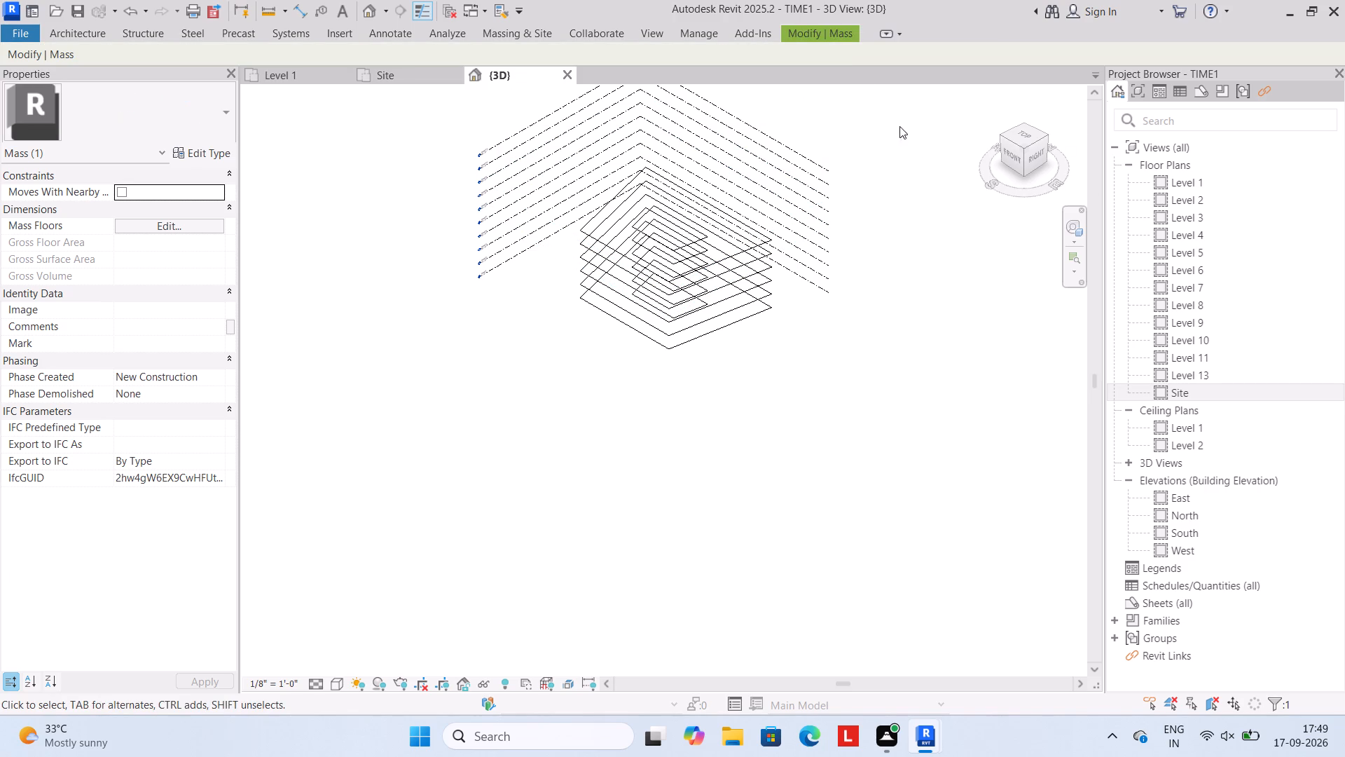
click(403, 72)
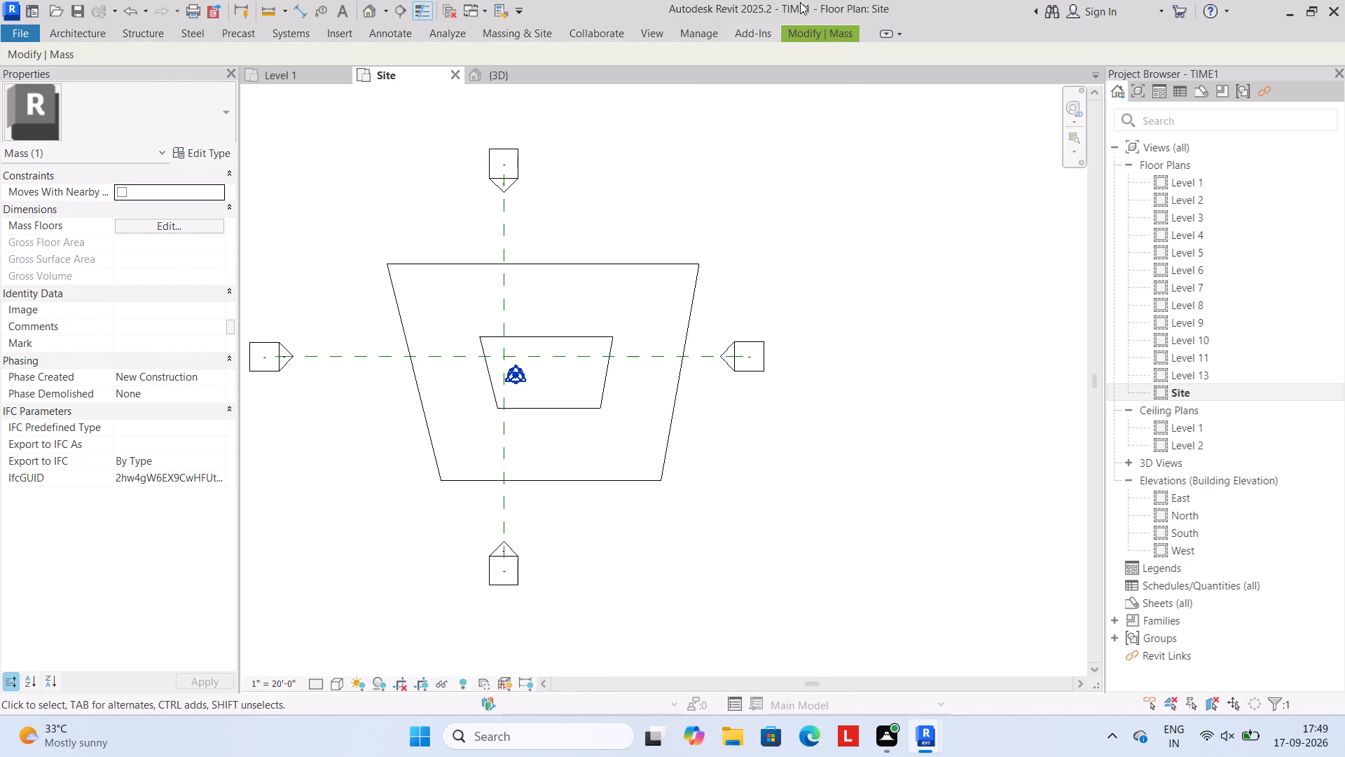
click(809, 29)
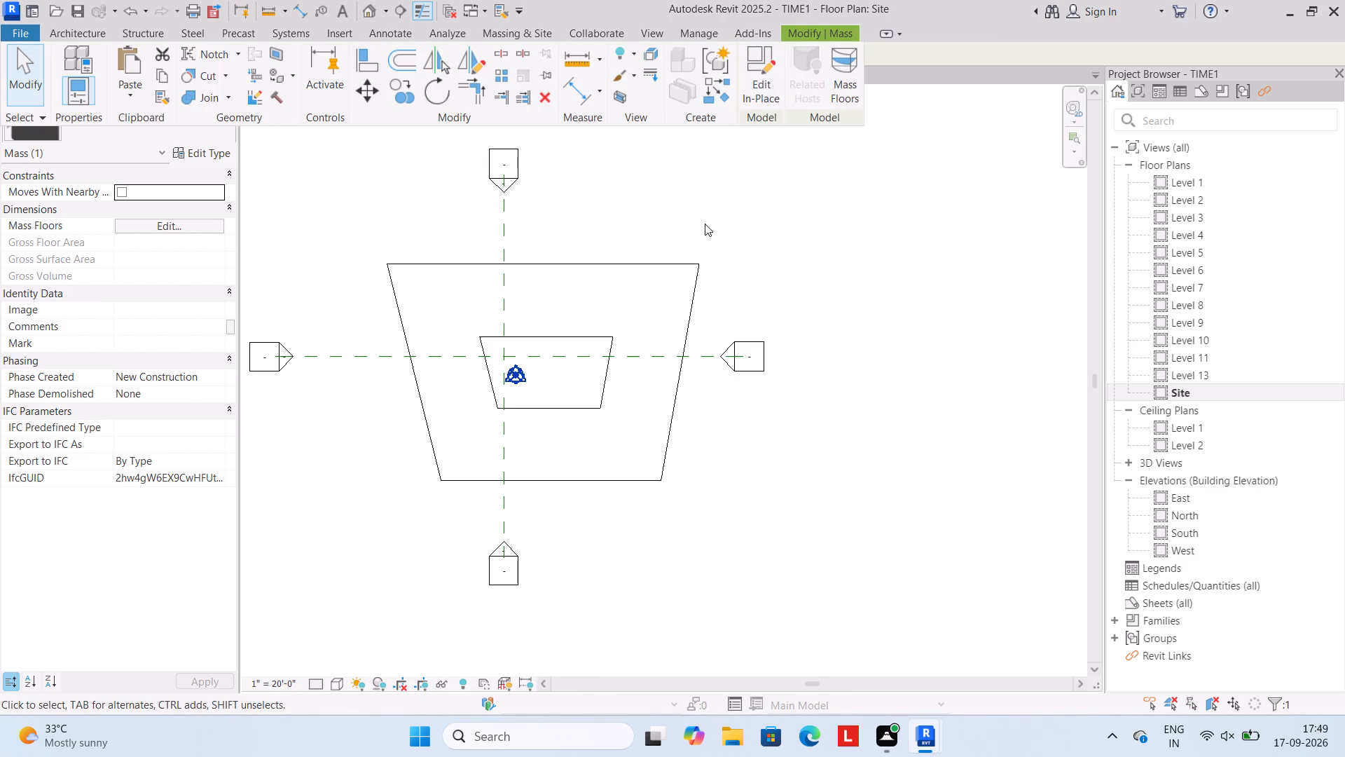
scroll(705, 221, down, 2)
drag(676, 229, 687, 219)
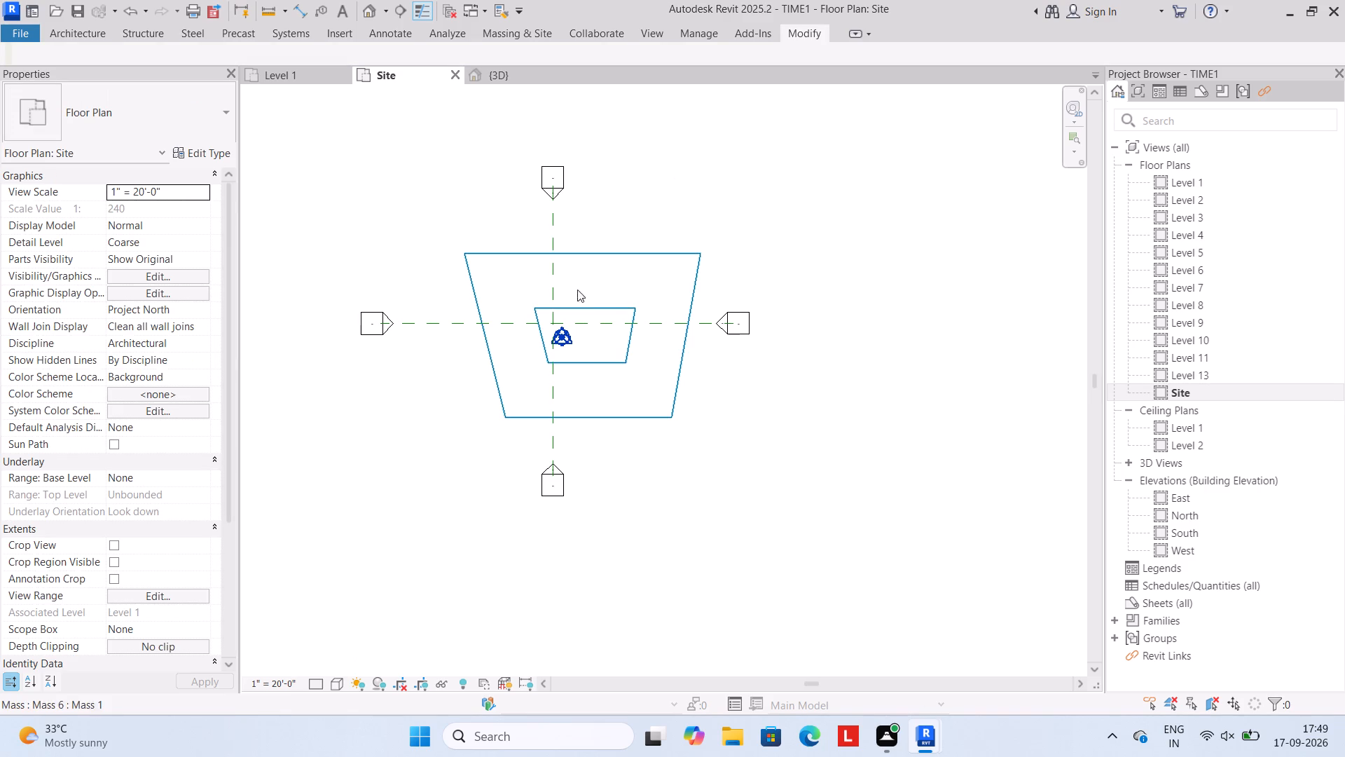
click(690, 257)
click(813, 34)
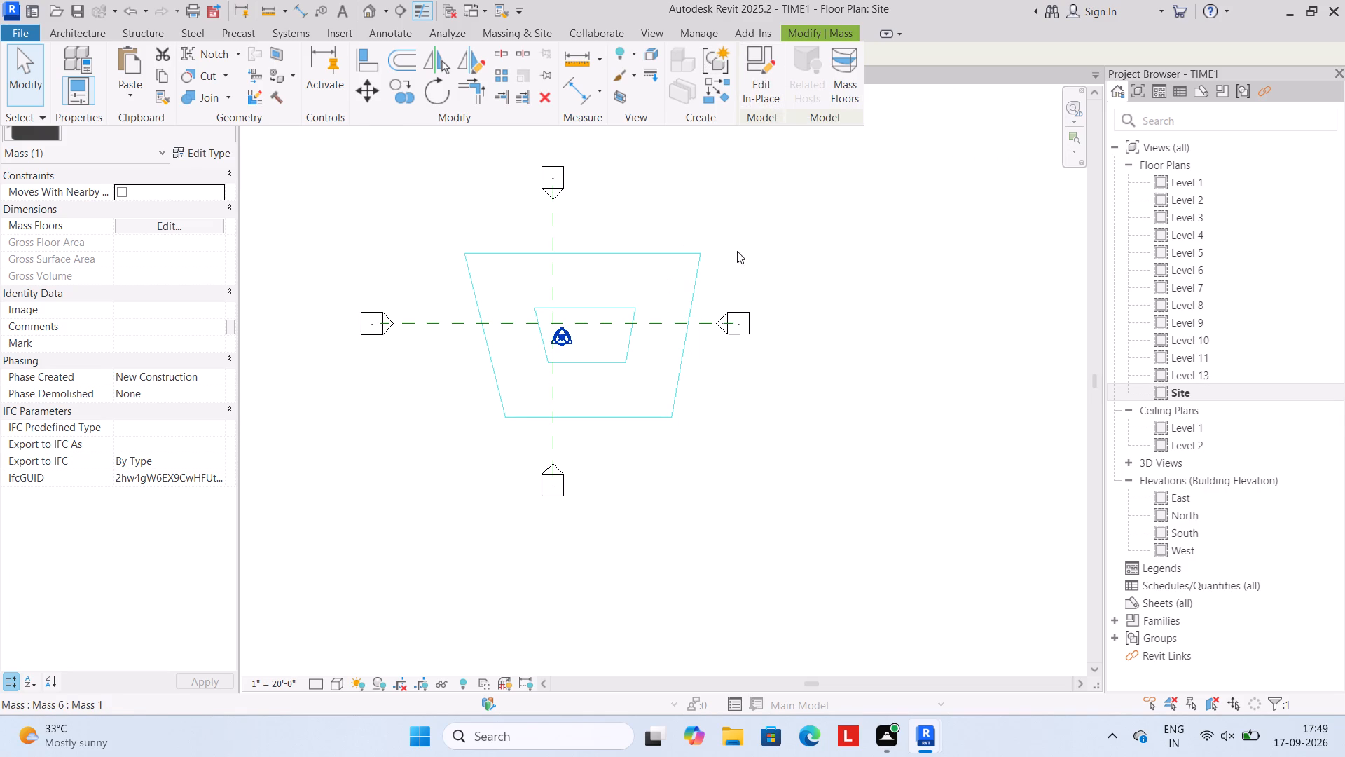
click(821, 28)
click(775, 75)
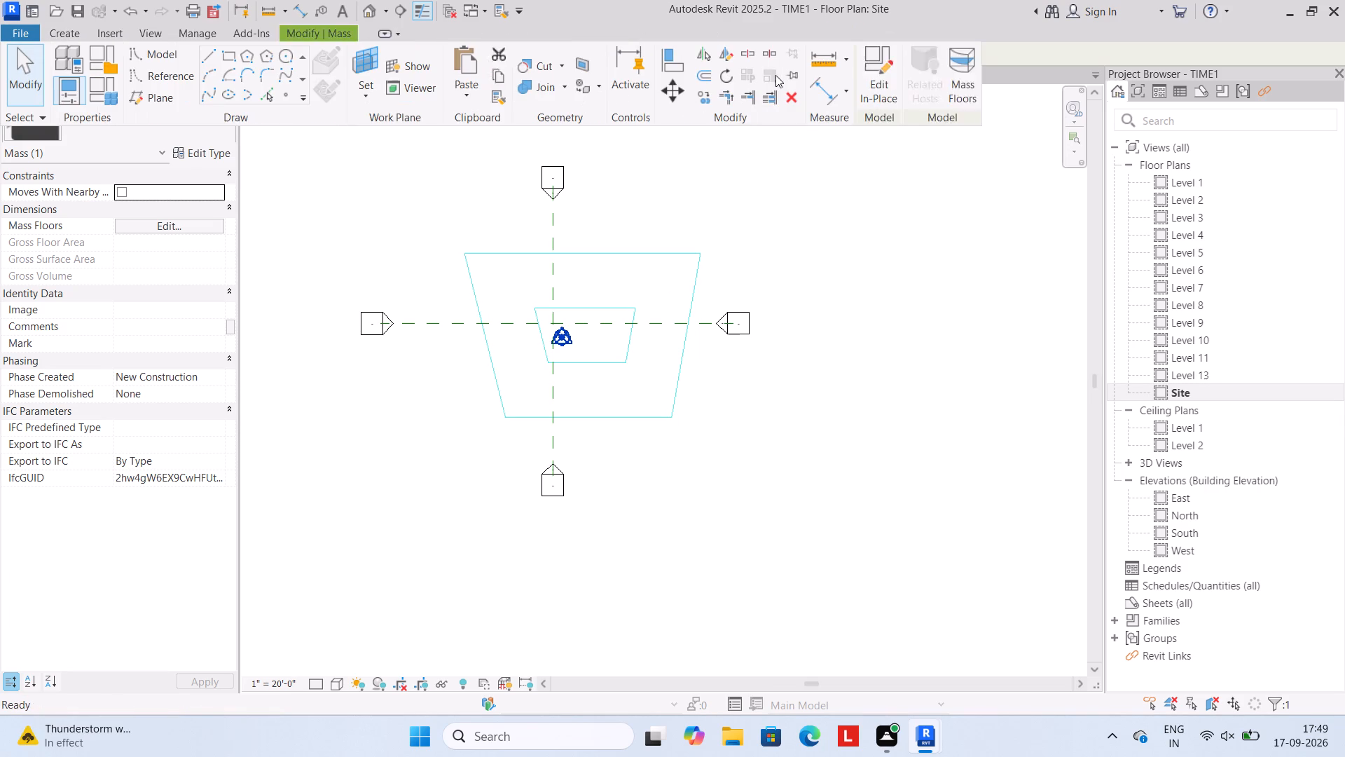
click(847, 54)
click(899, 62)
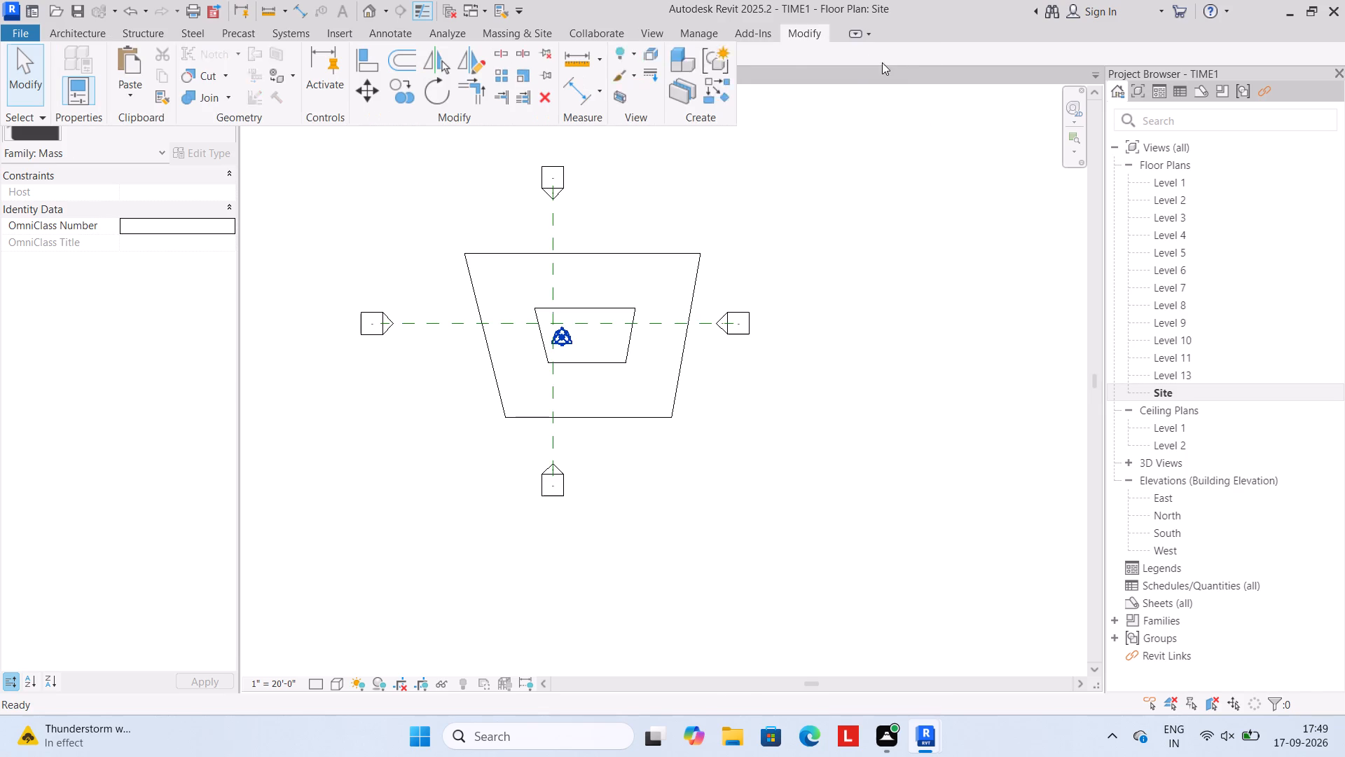
Select the stacked trapezoid masses in the Site plan and review the selected categories in the Filter dialog.
drag(379, 203, 773, 446)
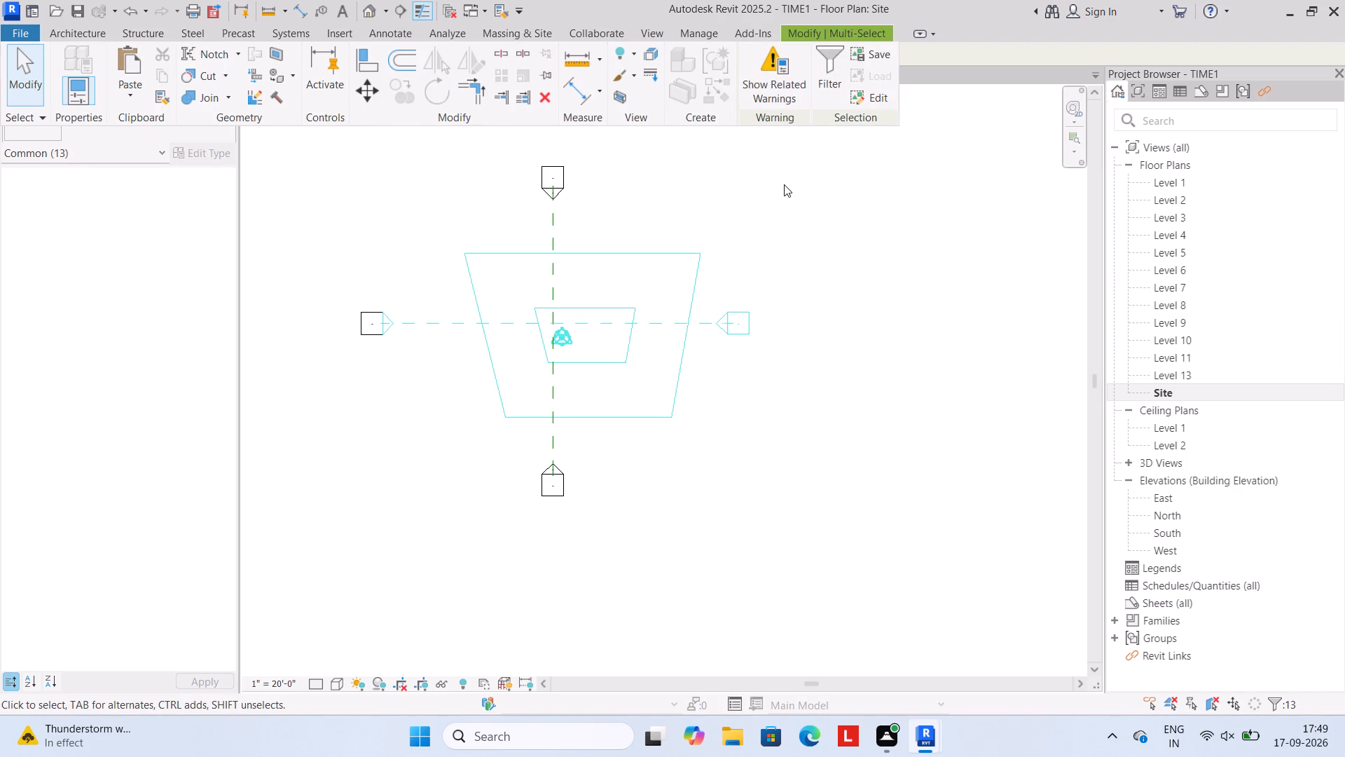
key(Escape)
key(Escape)
key(Escape)
key(Escape)
key(Escape)
drag(422, 229, 548, 349)
key(Escape)
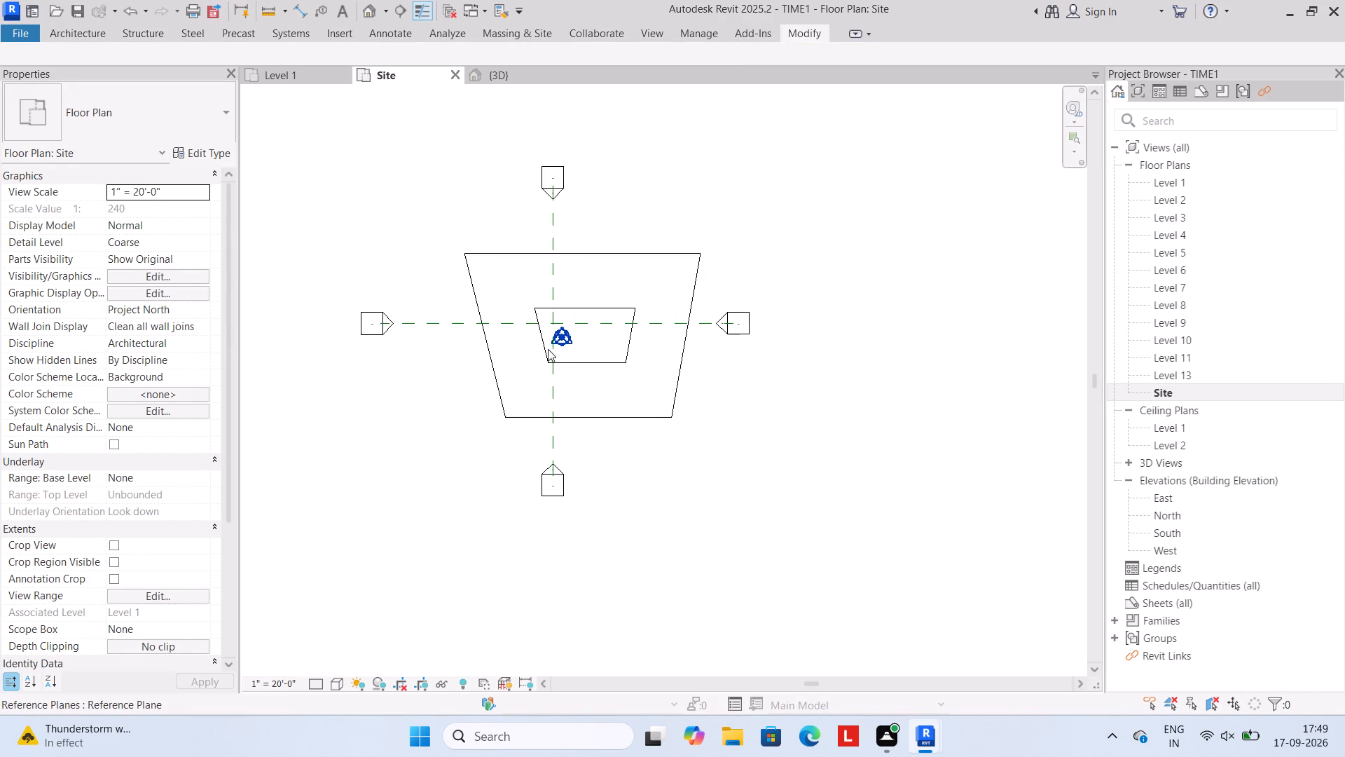
drag(548, 349, 548, 348)
drag(434, 231, 705, 442)
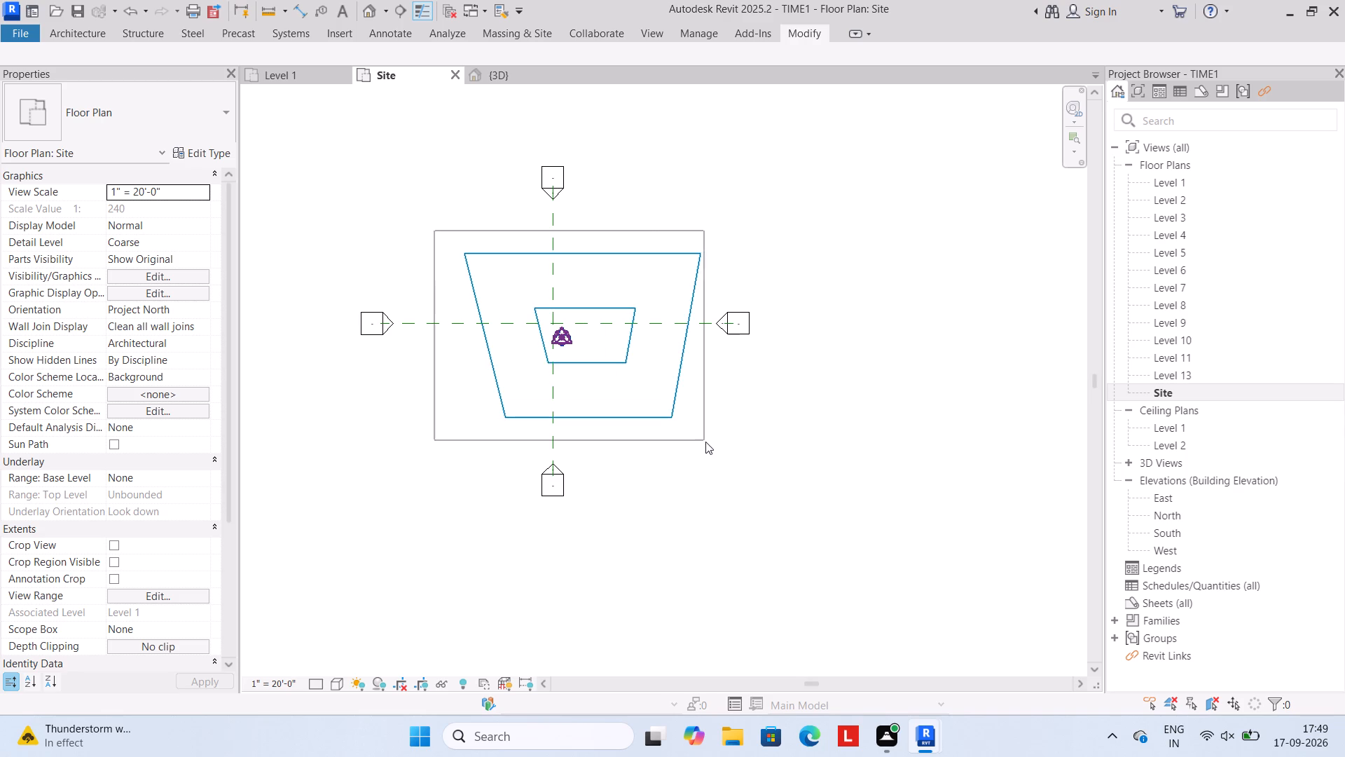
drag(705, 442, 711, 435)
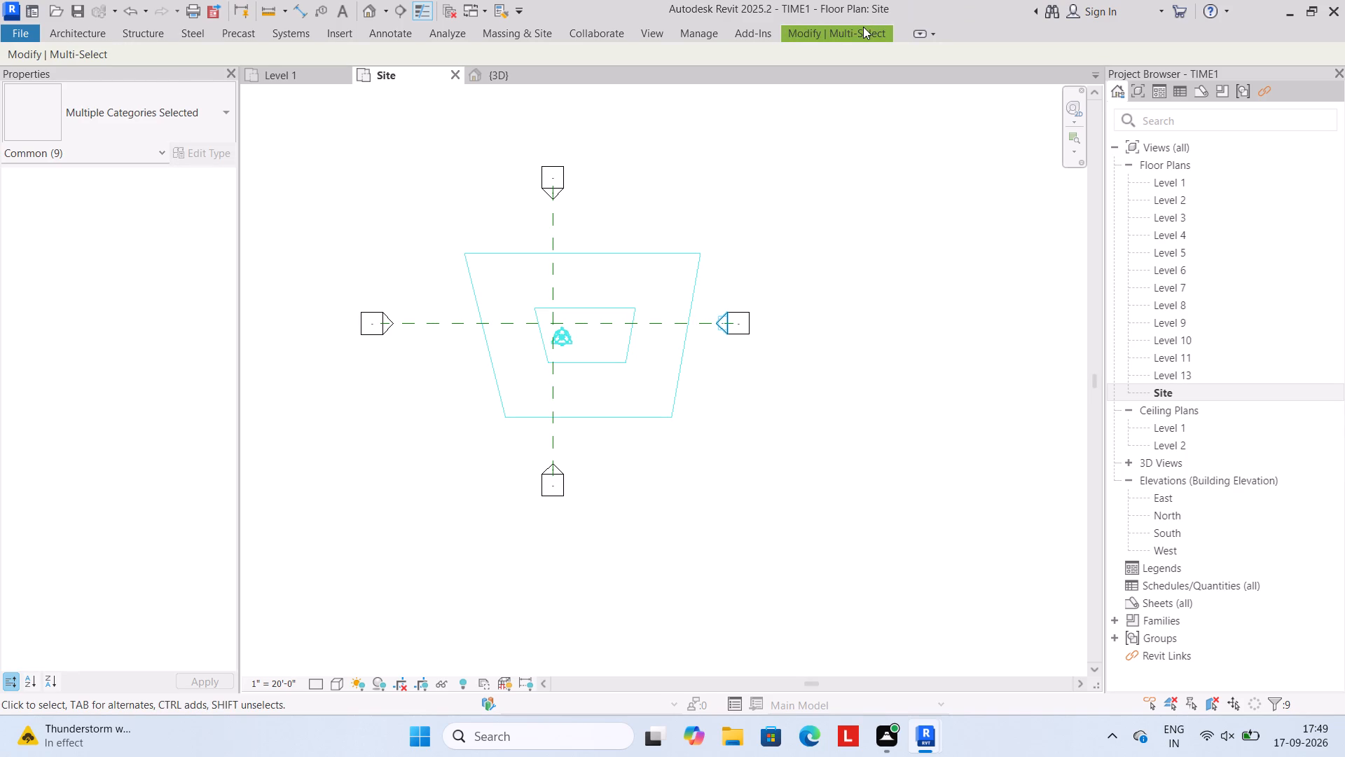
click(863, 27)
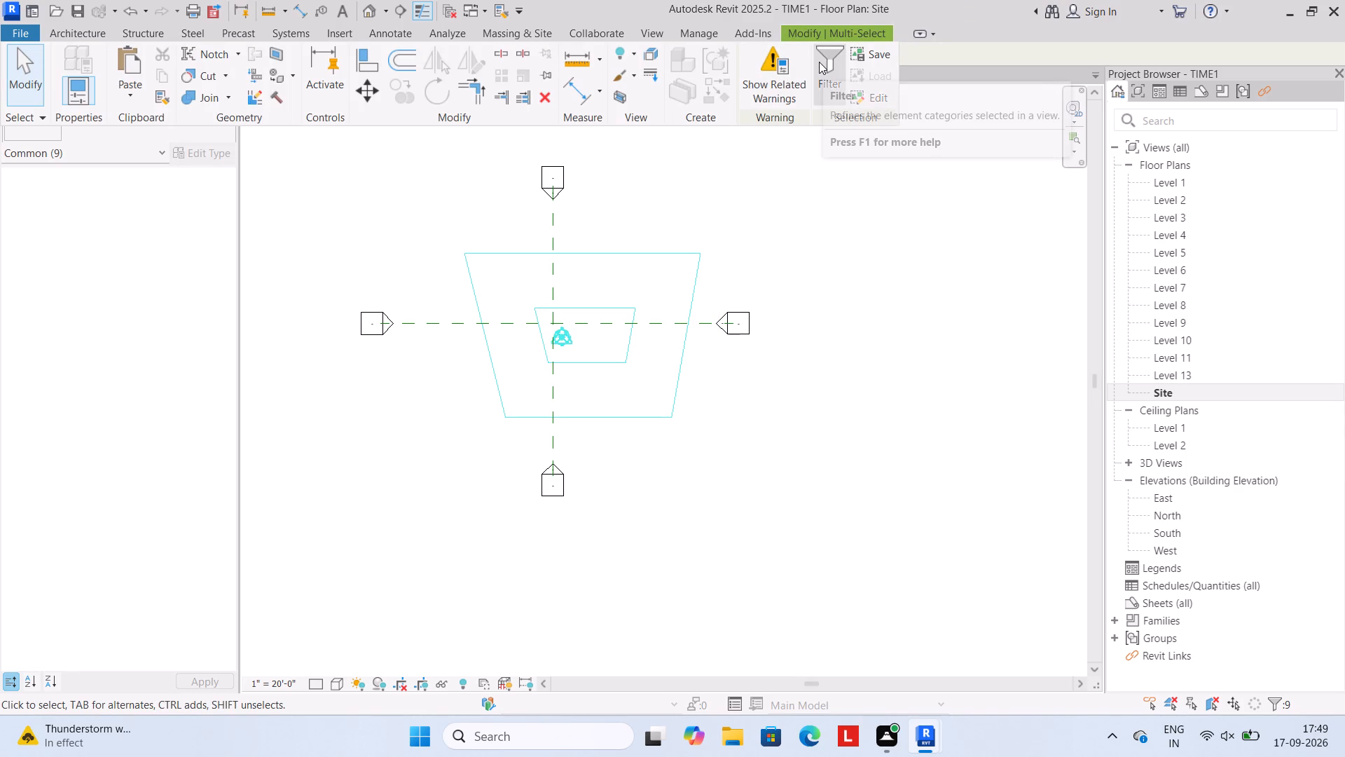
click(820, 62)
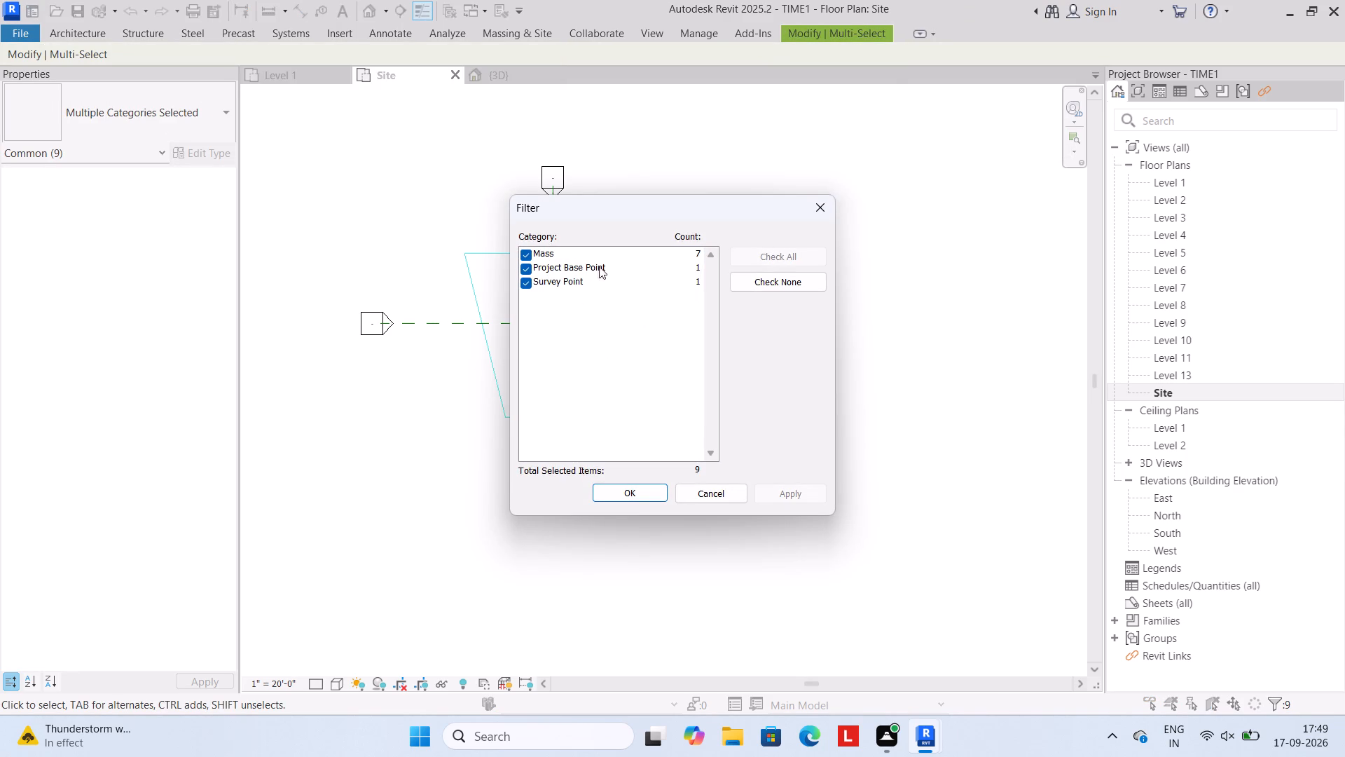
click(628, 494)
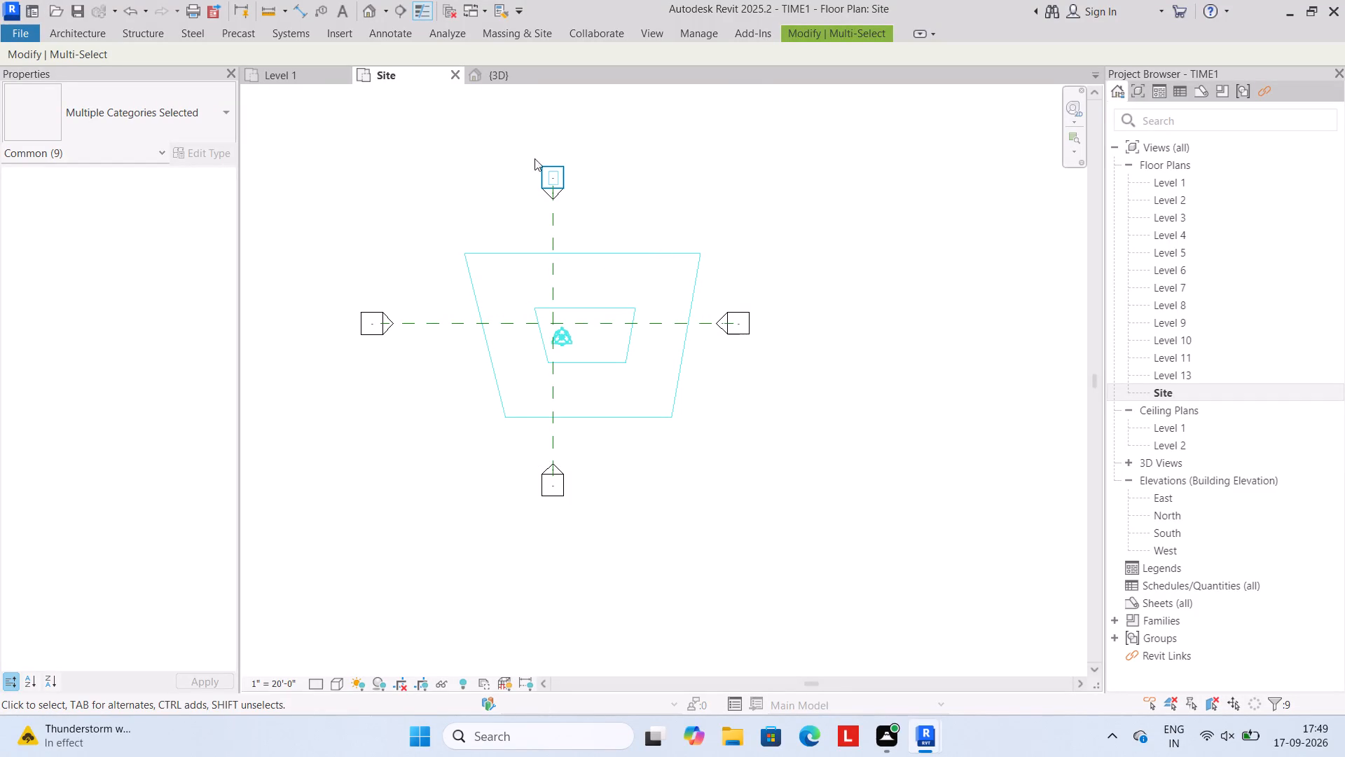
Switch to the Level 1 floor plan and select the nested trapezoid mass.
click(312, 75)
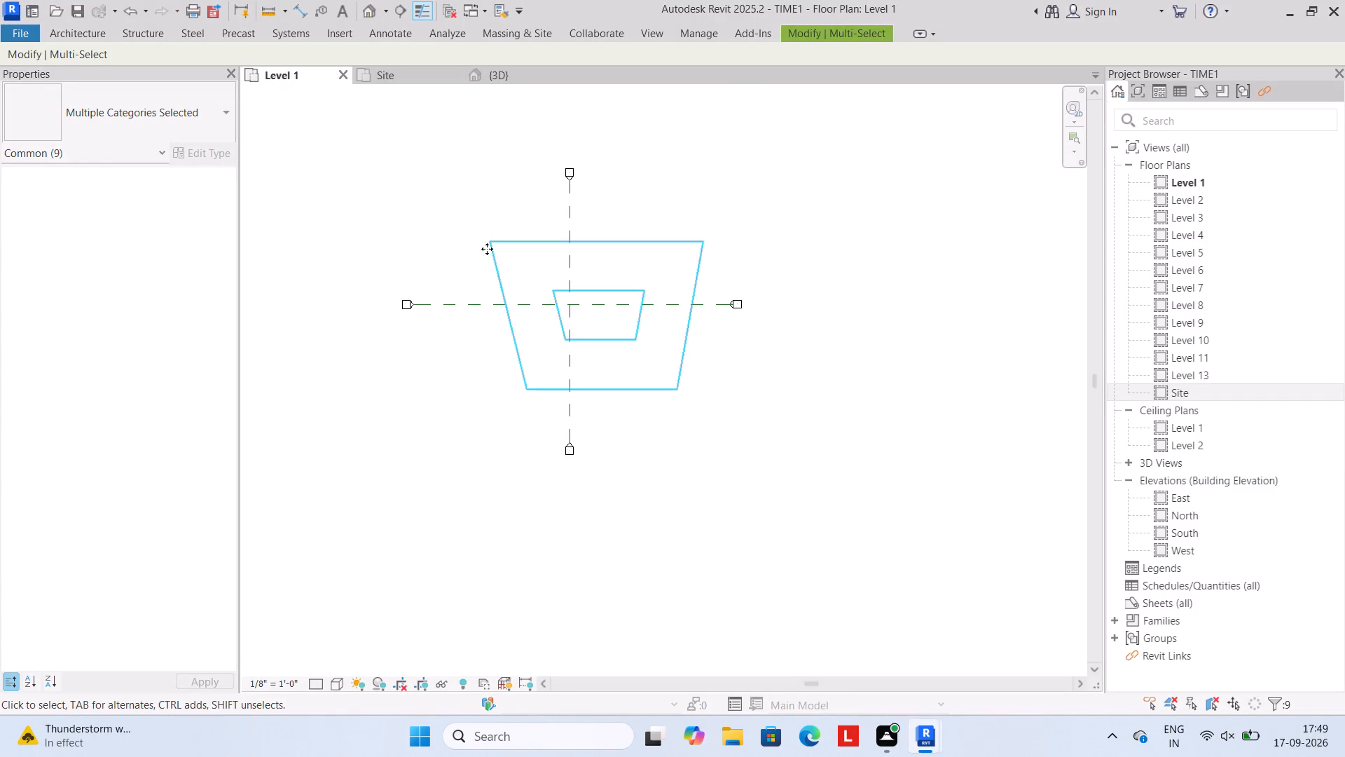
drag(450, 226, 722, 400)
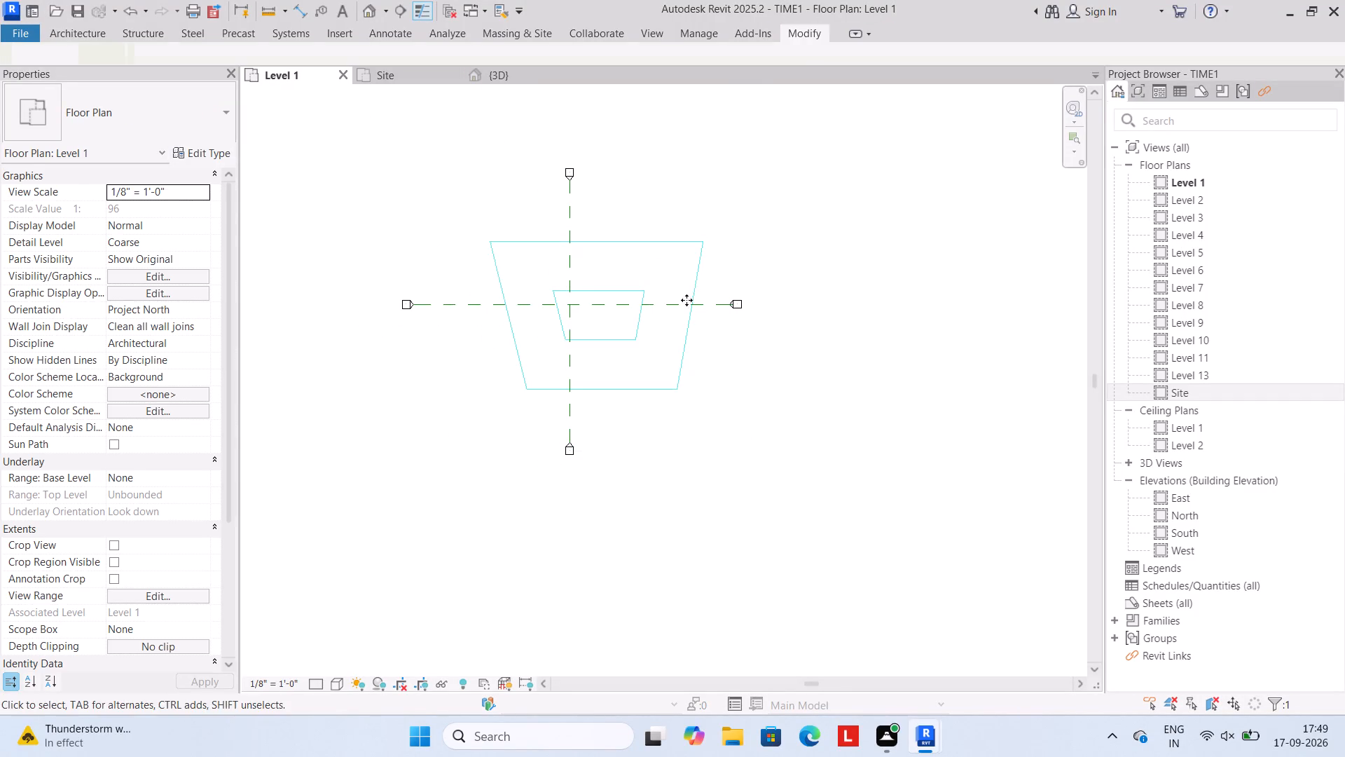
click(829, 33)
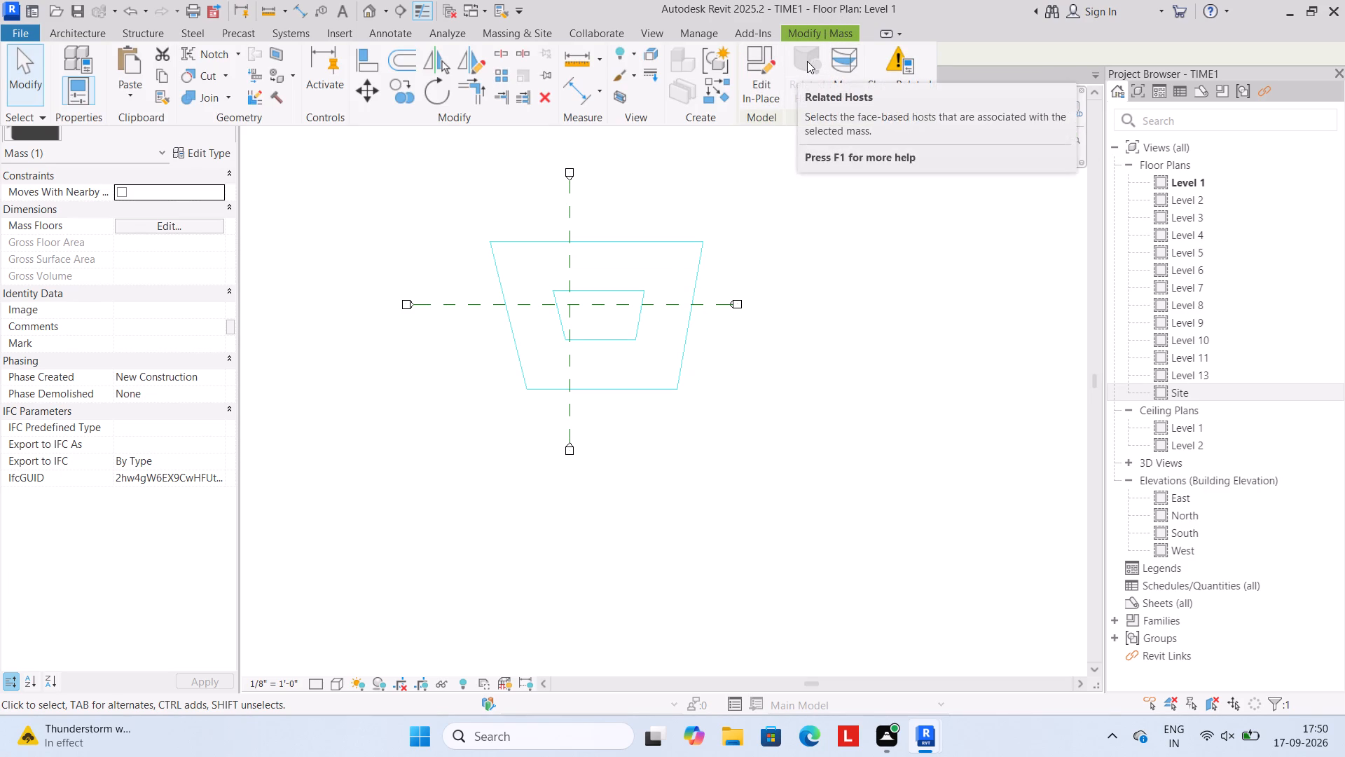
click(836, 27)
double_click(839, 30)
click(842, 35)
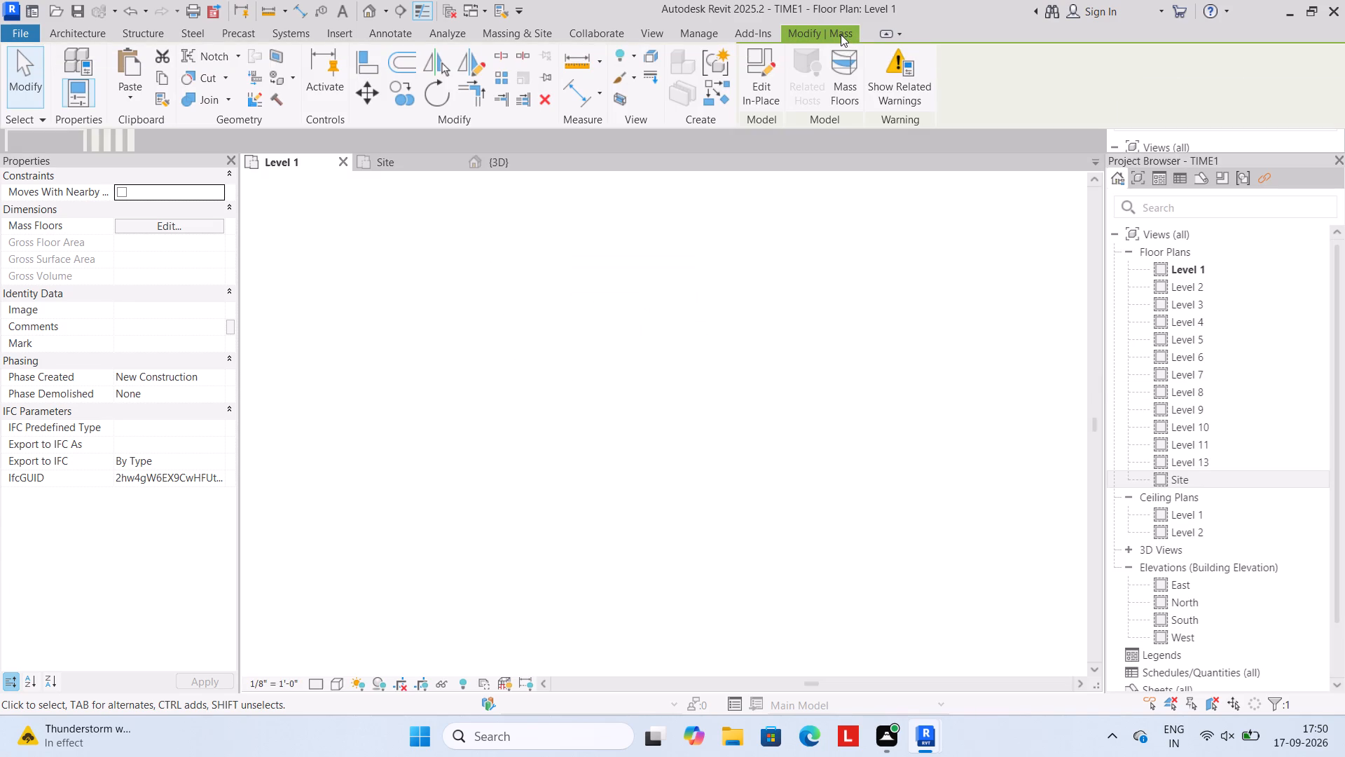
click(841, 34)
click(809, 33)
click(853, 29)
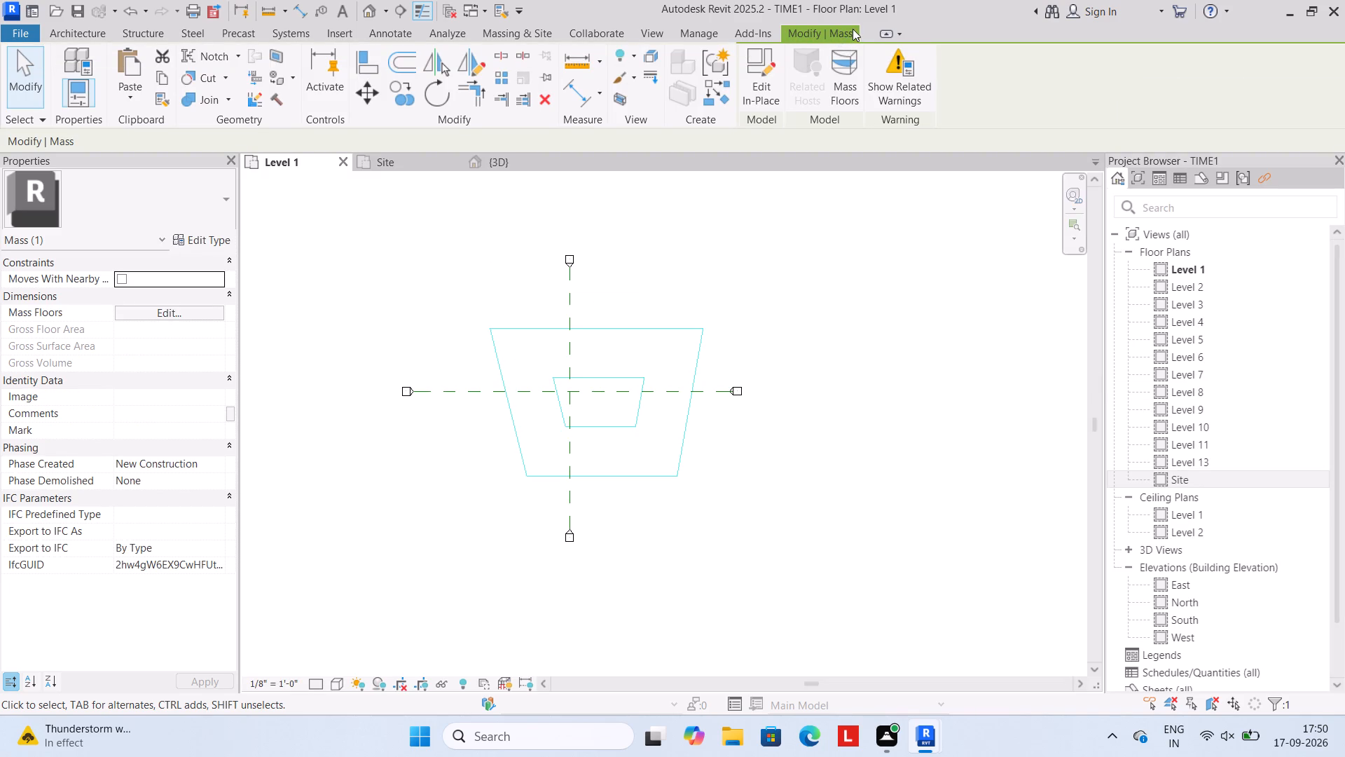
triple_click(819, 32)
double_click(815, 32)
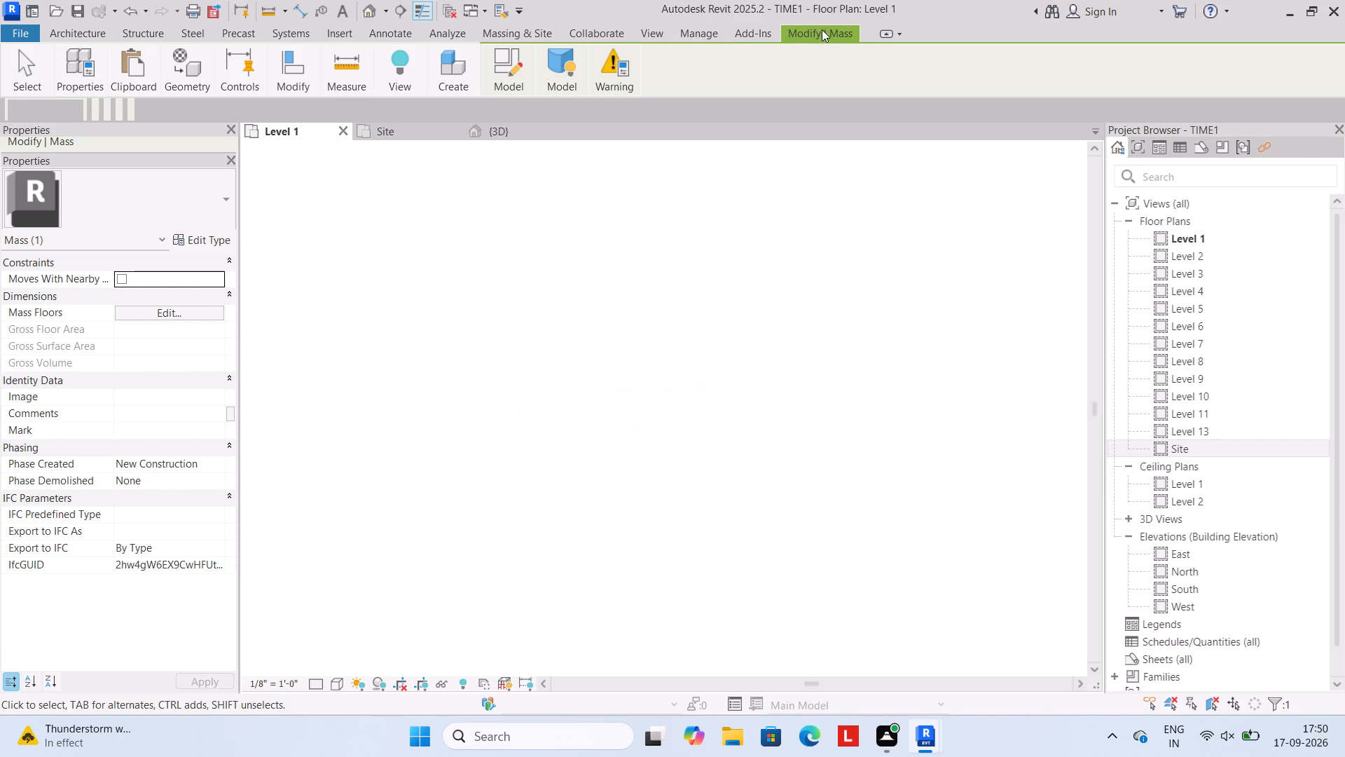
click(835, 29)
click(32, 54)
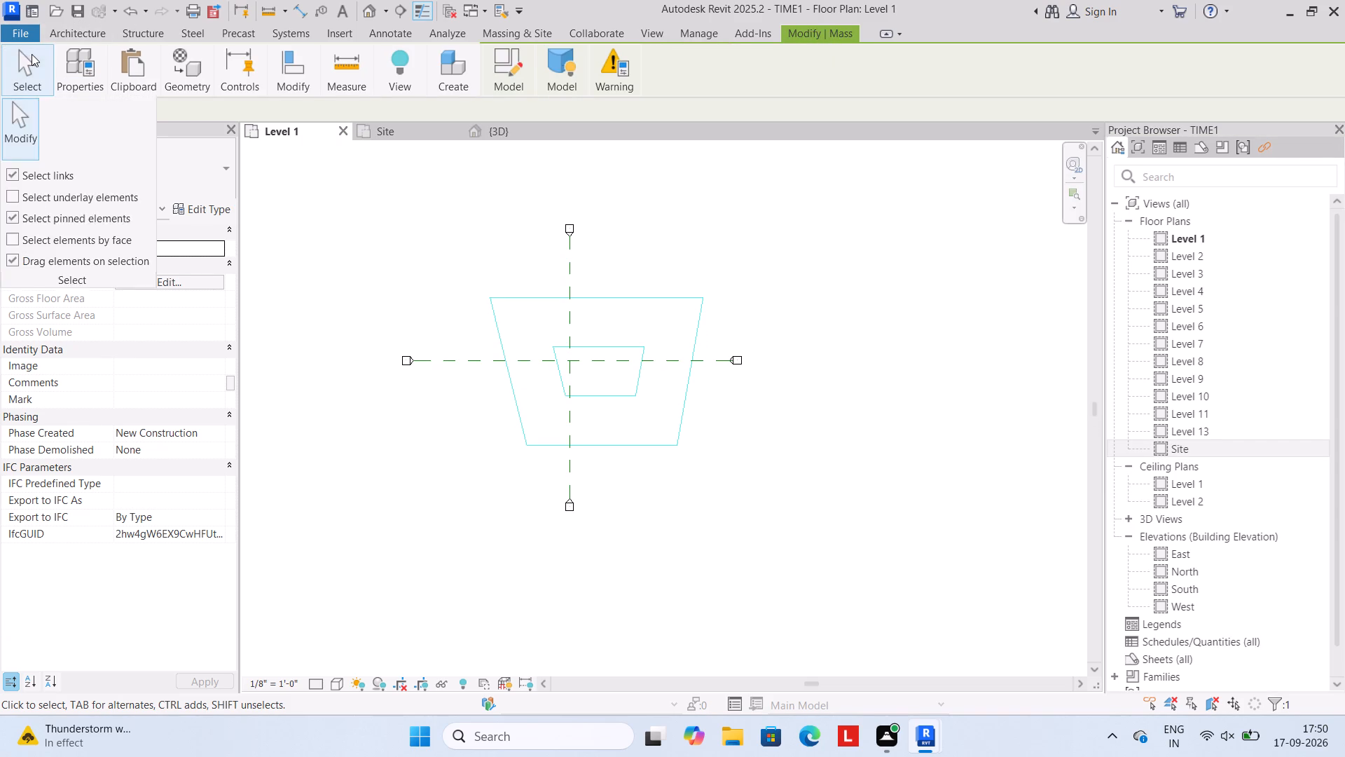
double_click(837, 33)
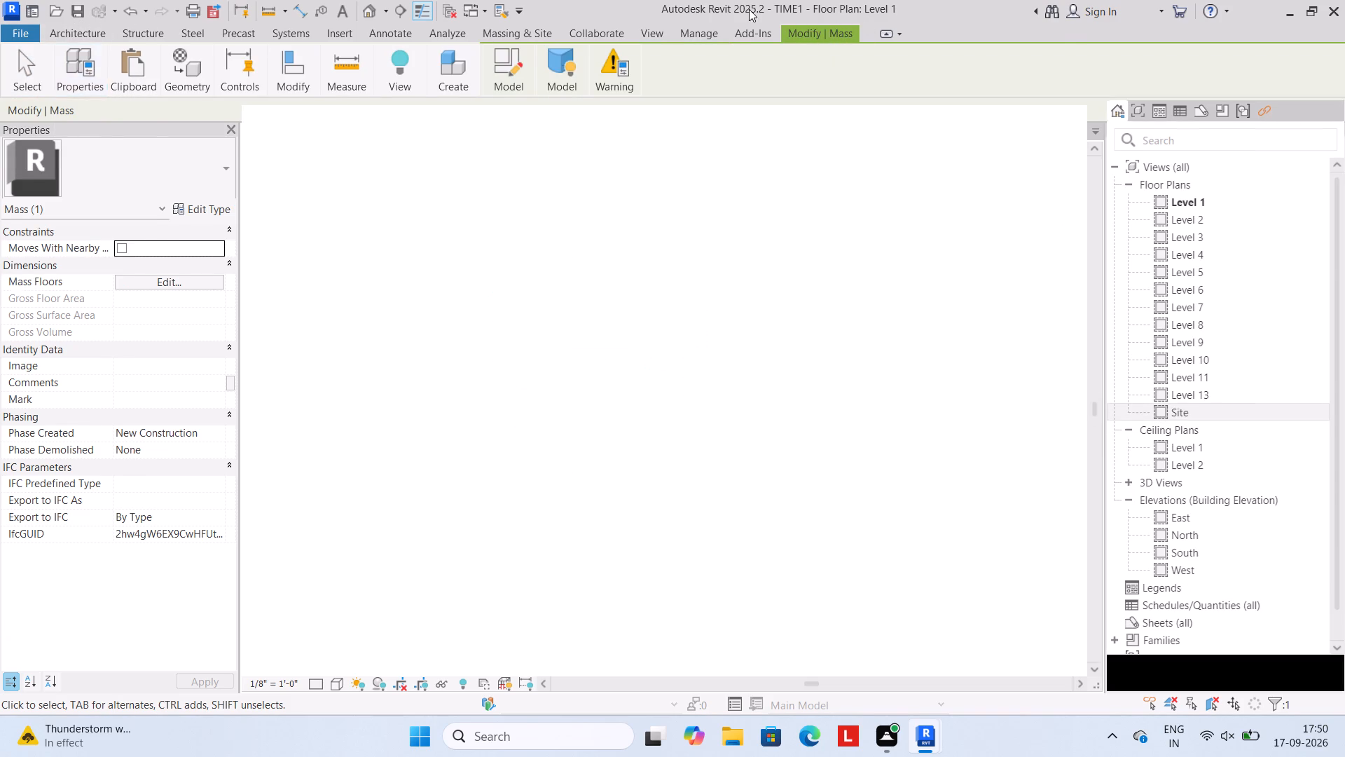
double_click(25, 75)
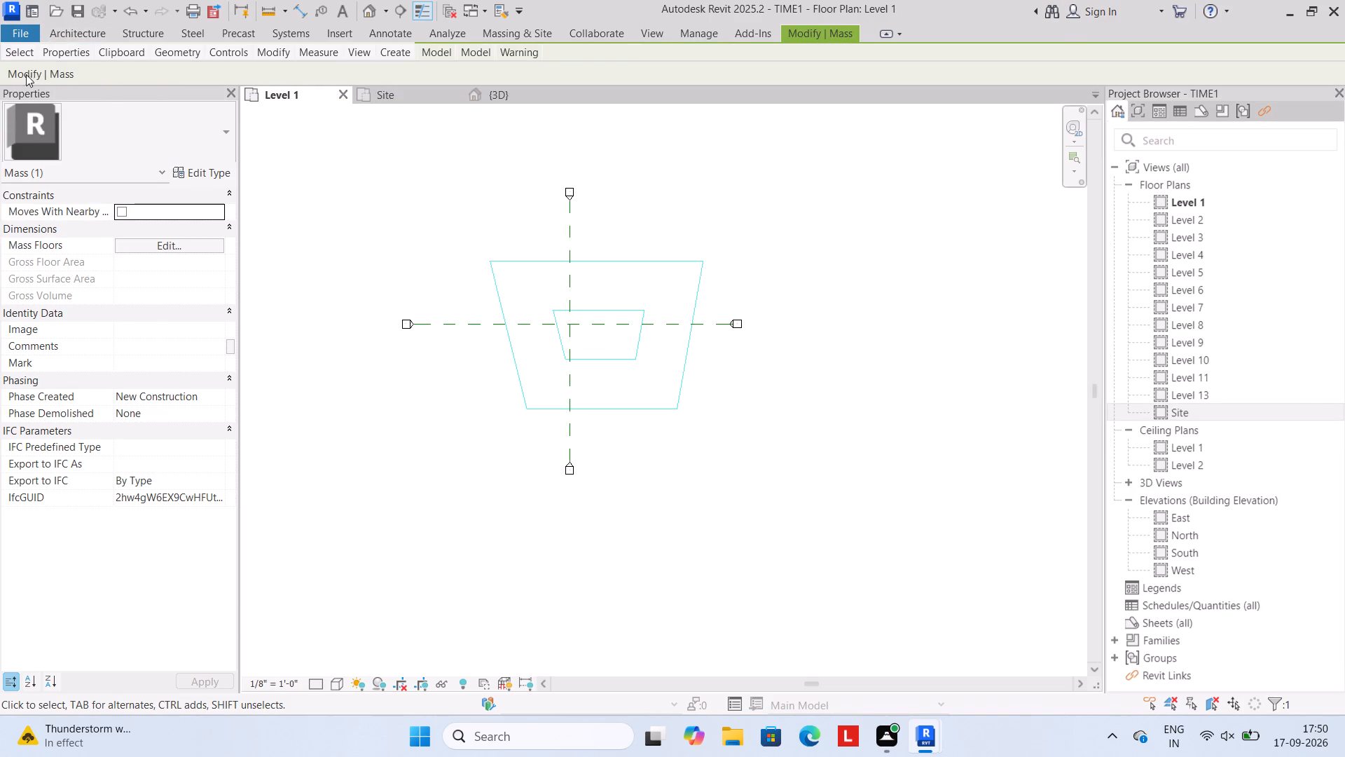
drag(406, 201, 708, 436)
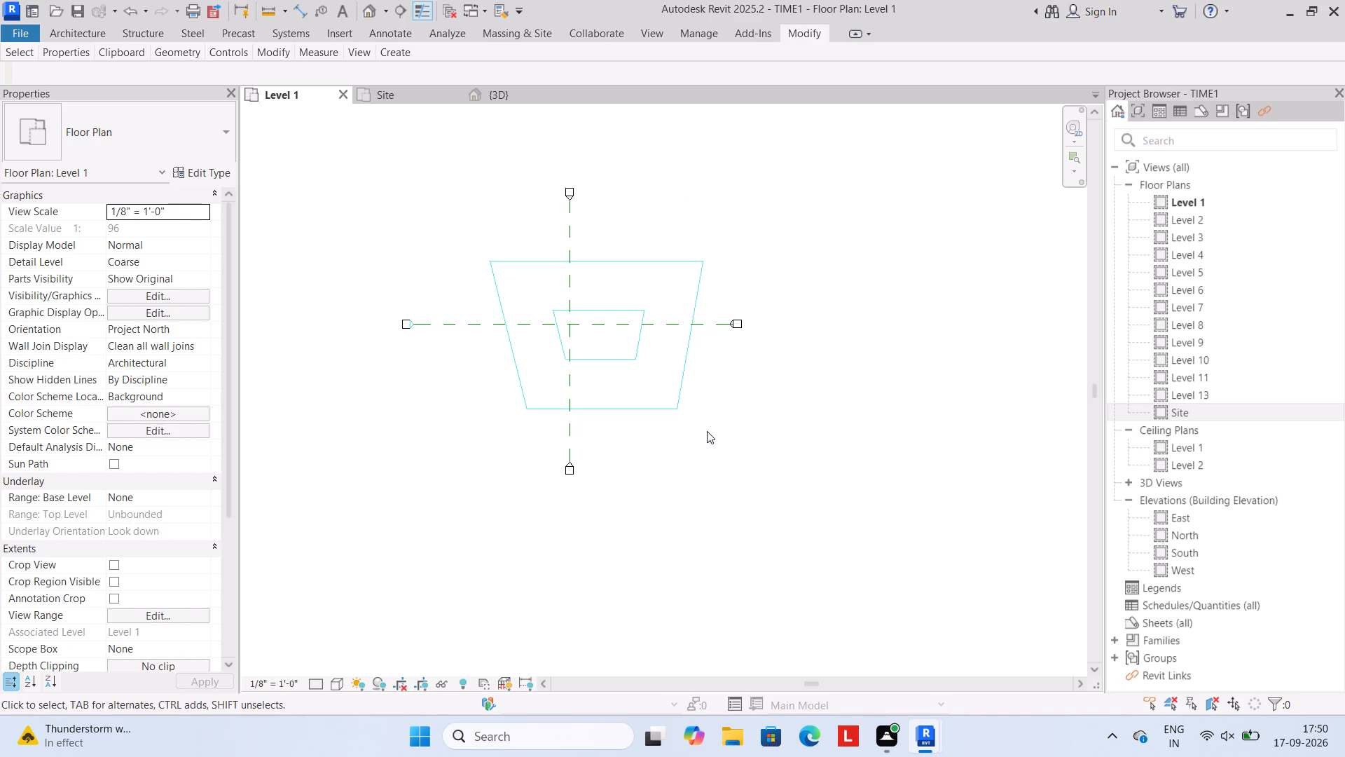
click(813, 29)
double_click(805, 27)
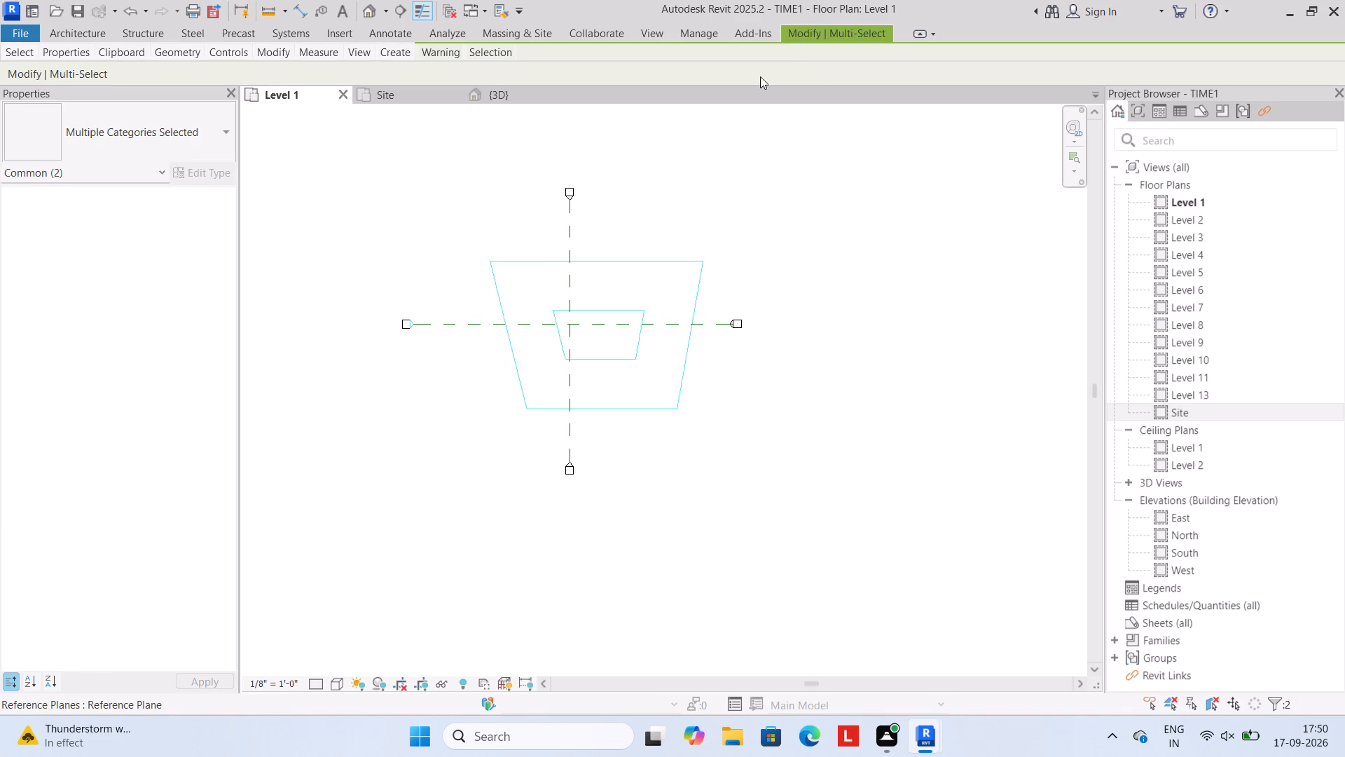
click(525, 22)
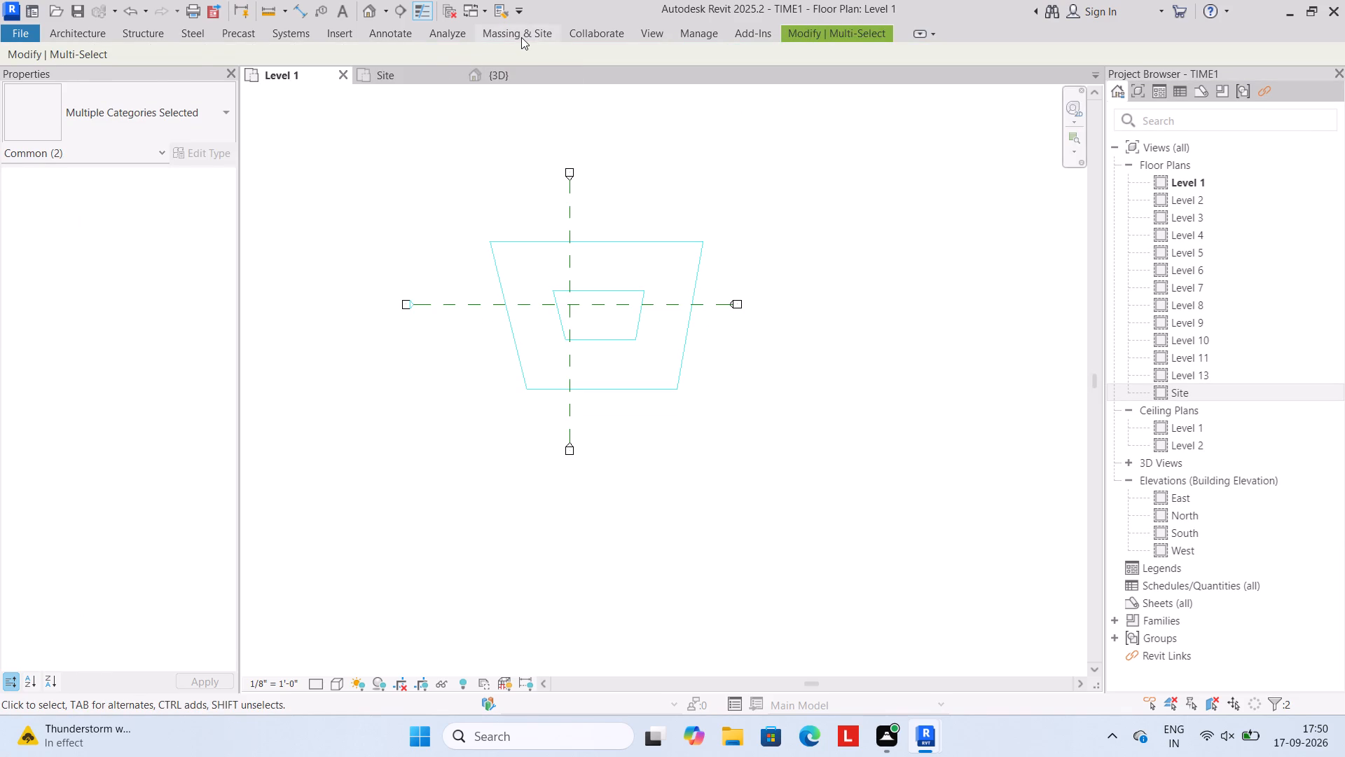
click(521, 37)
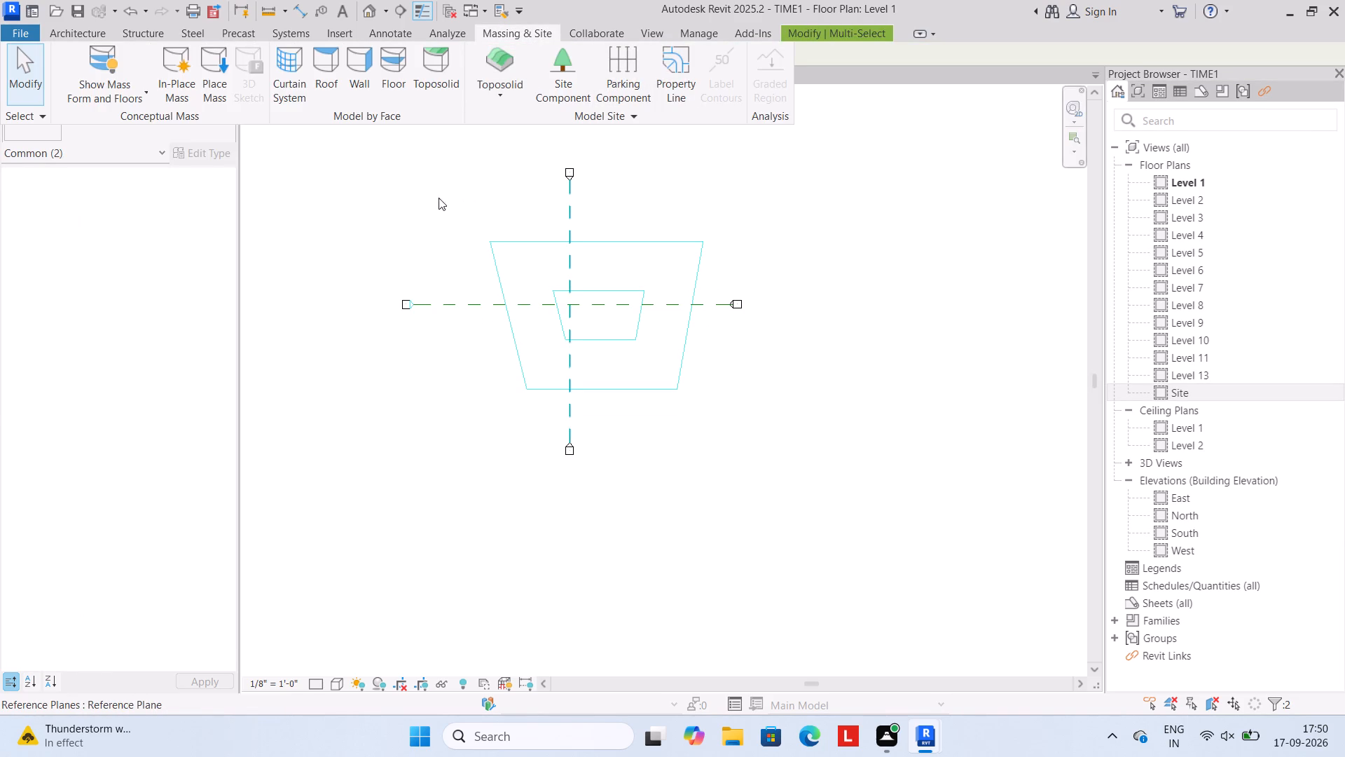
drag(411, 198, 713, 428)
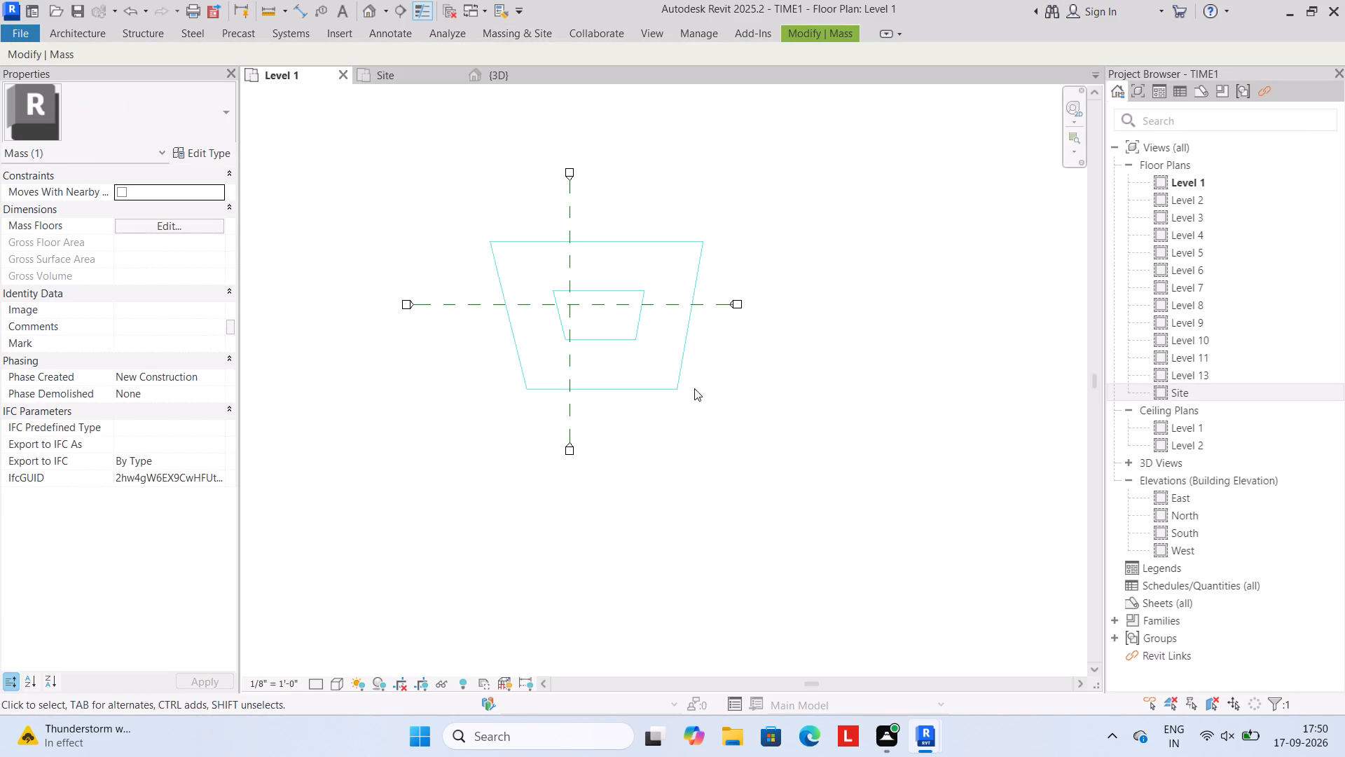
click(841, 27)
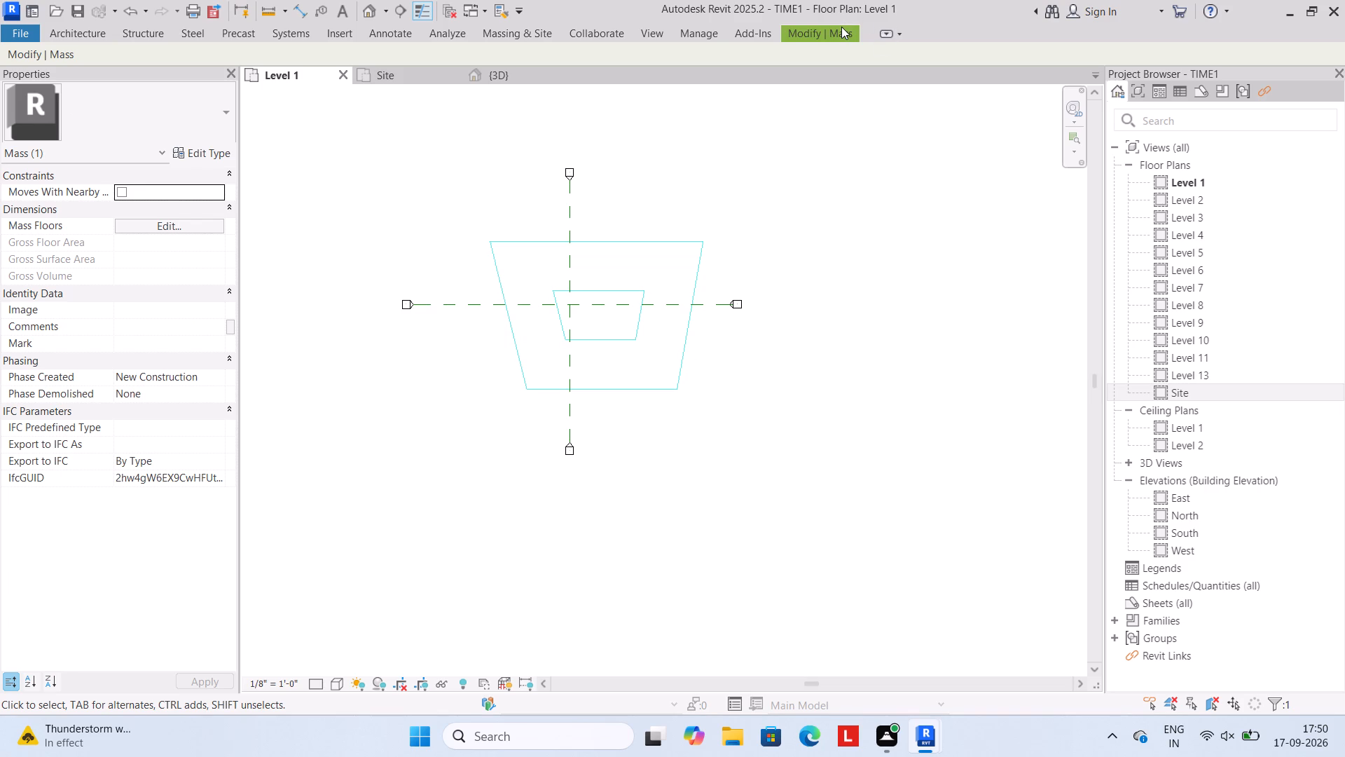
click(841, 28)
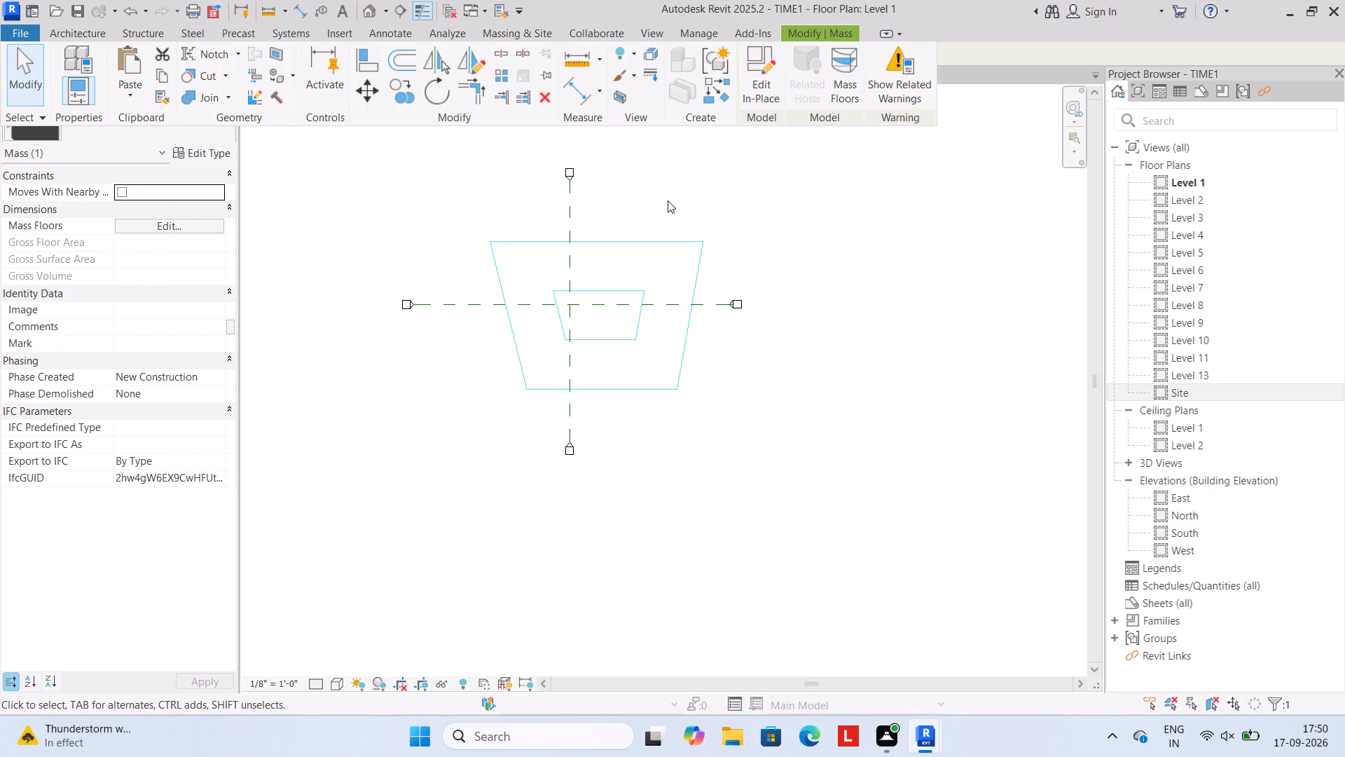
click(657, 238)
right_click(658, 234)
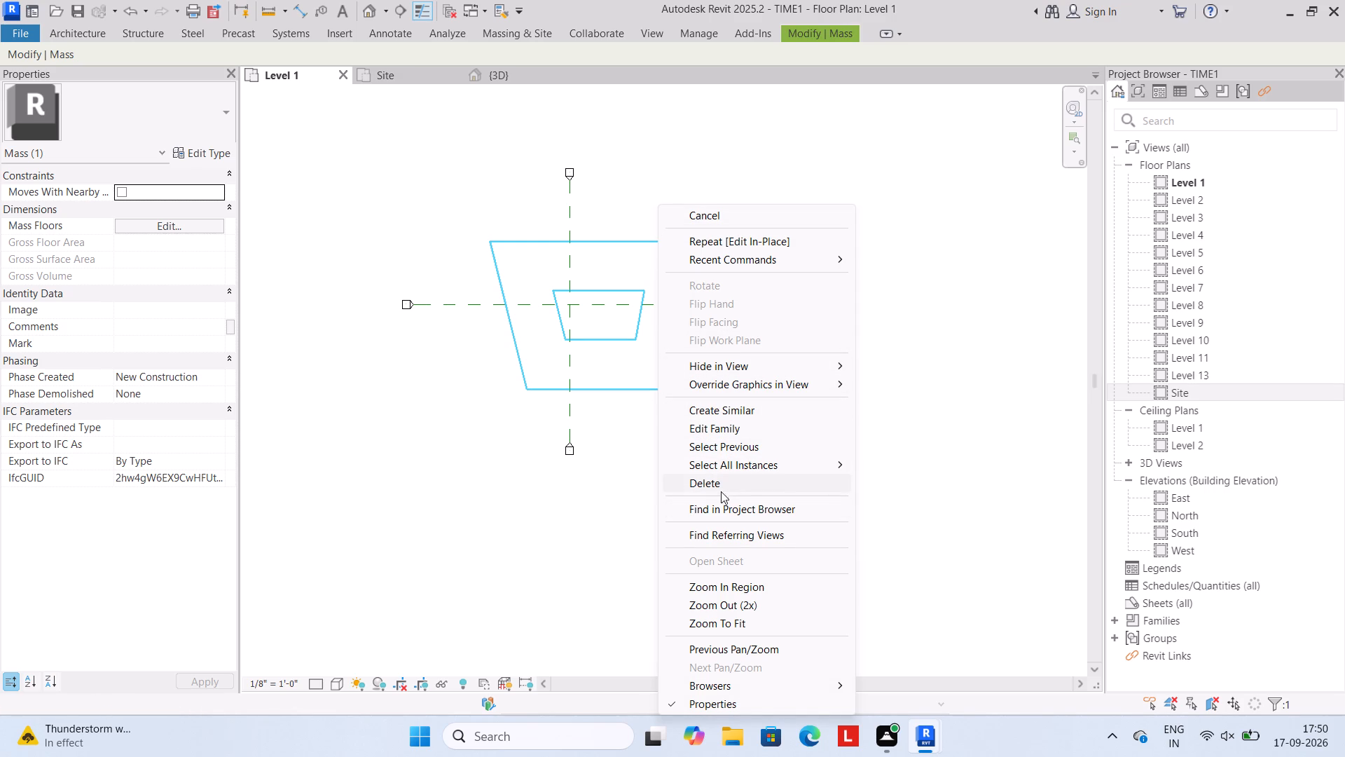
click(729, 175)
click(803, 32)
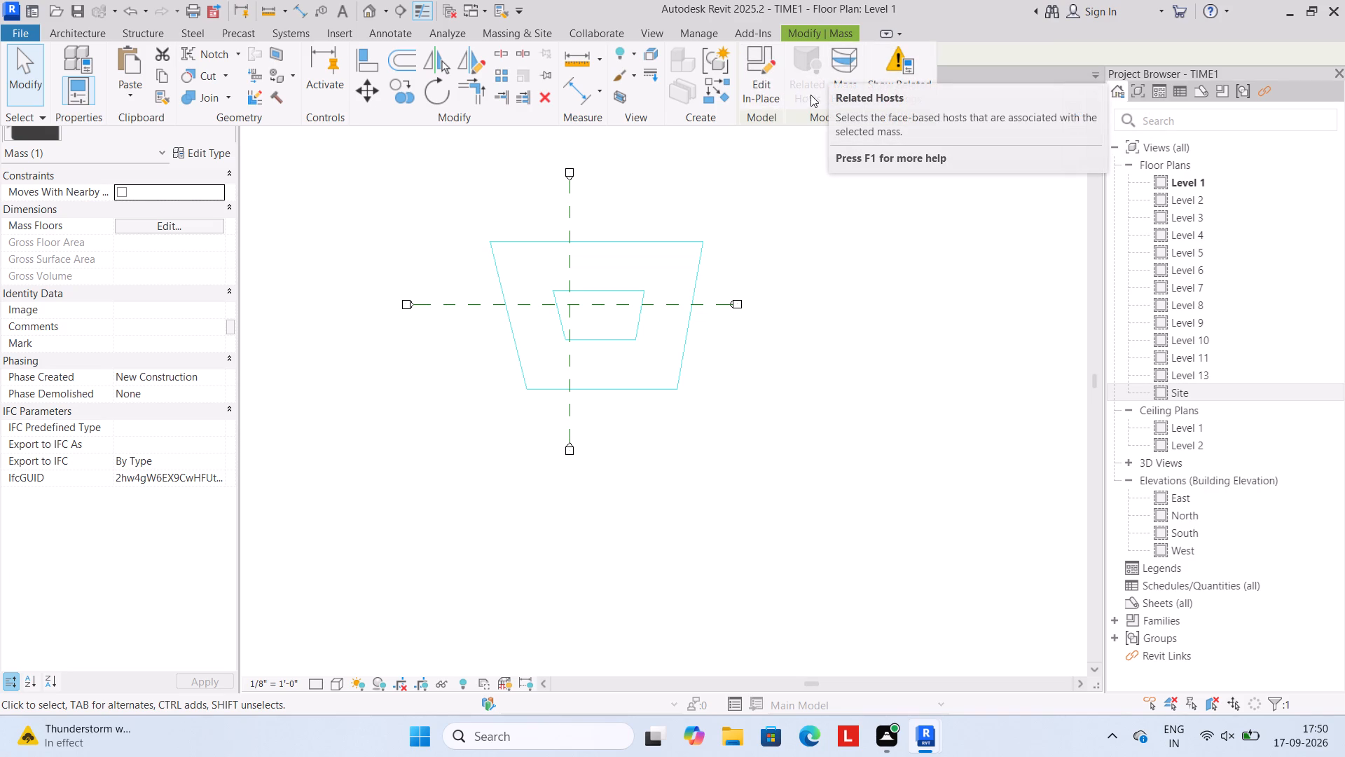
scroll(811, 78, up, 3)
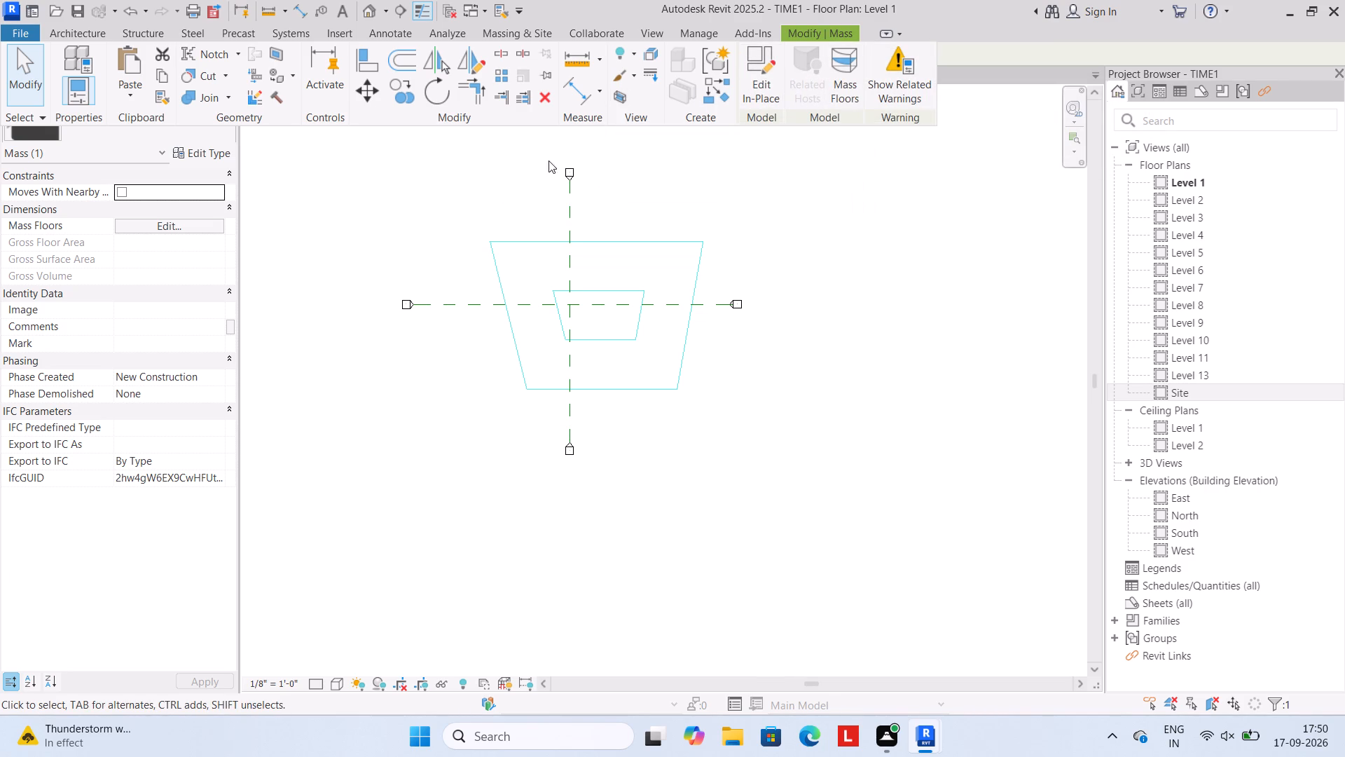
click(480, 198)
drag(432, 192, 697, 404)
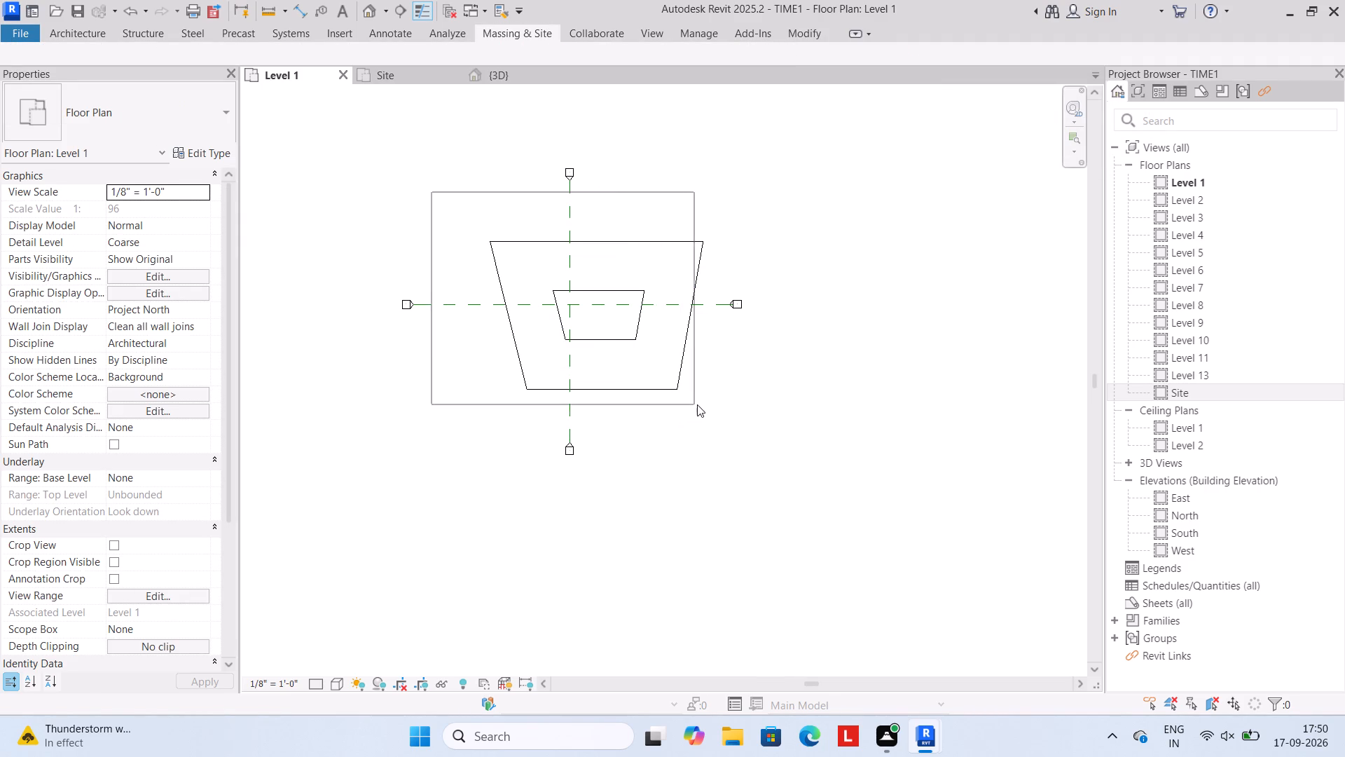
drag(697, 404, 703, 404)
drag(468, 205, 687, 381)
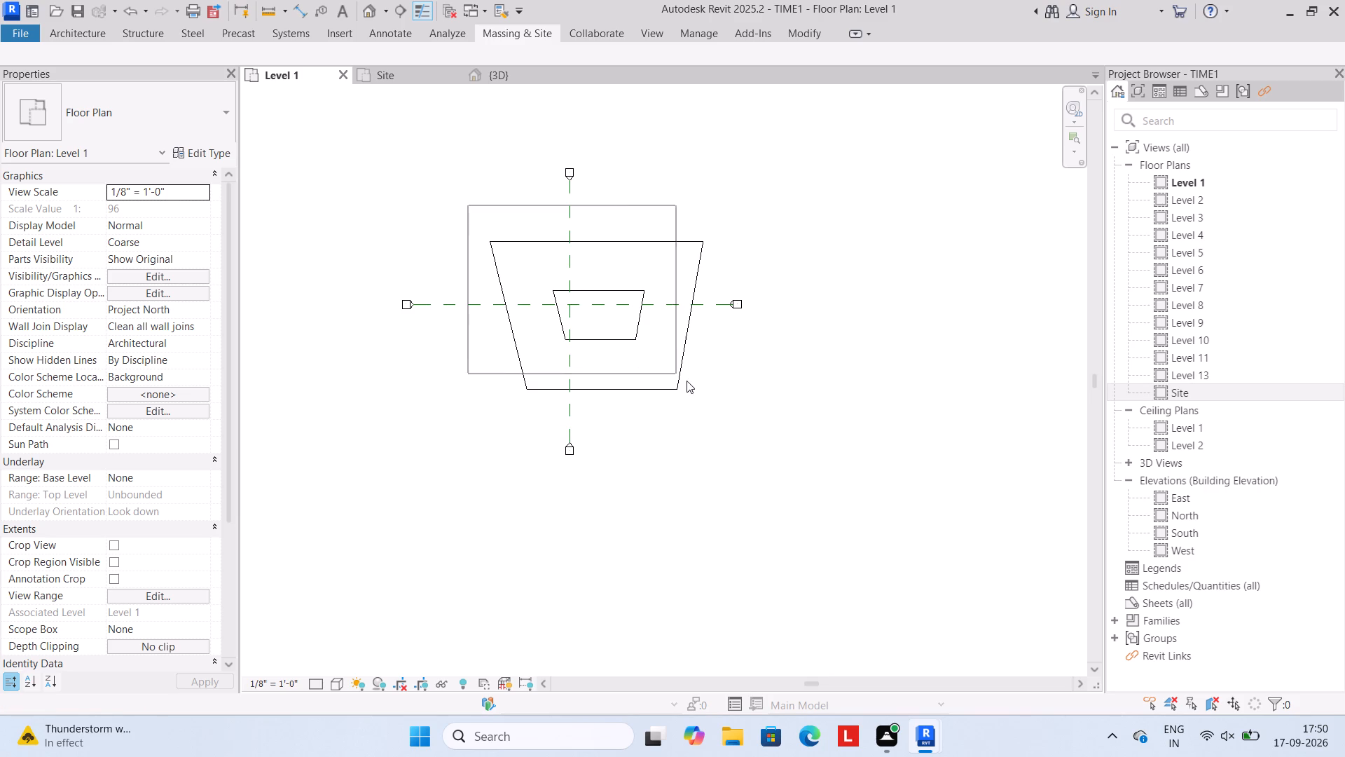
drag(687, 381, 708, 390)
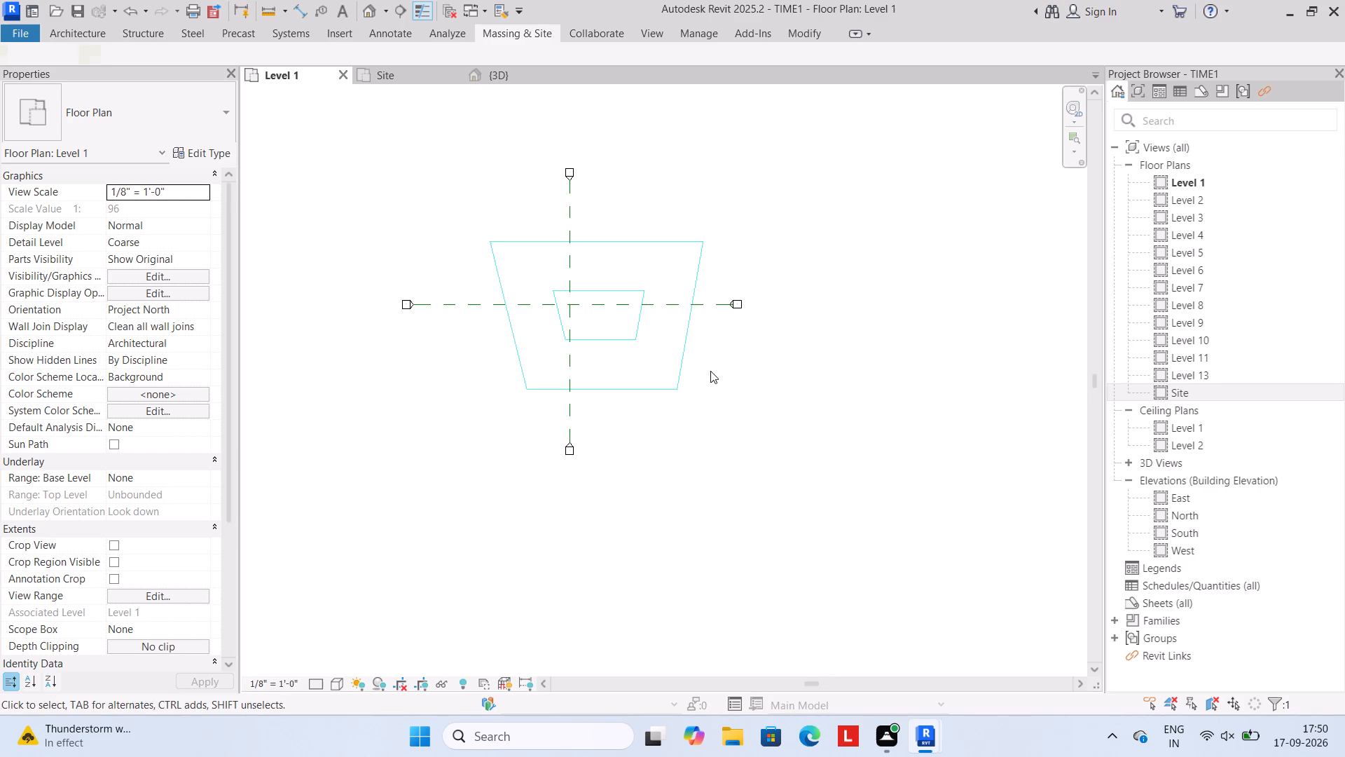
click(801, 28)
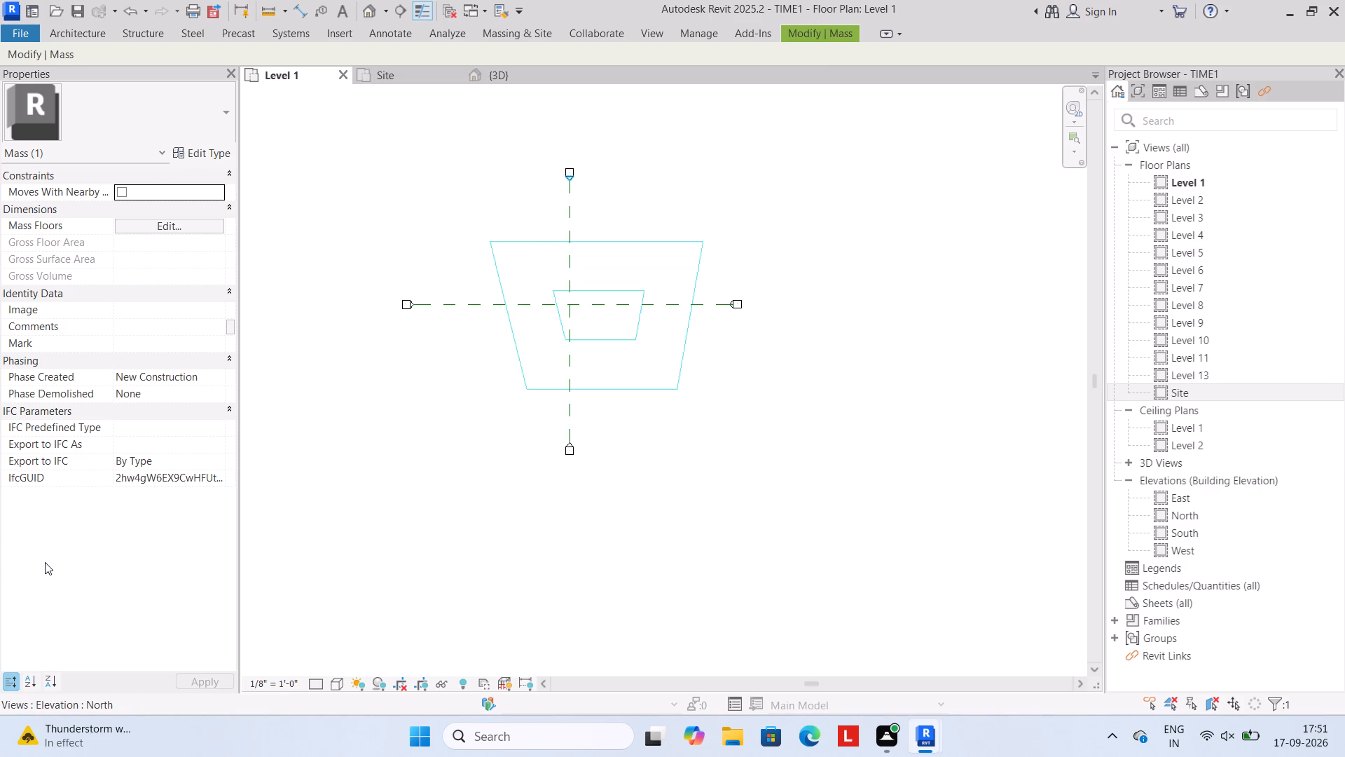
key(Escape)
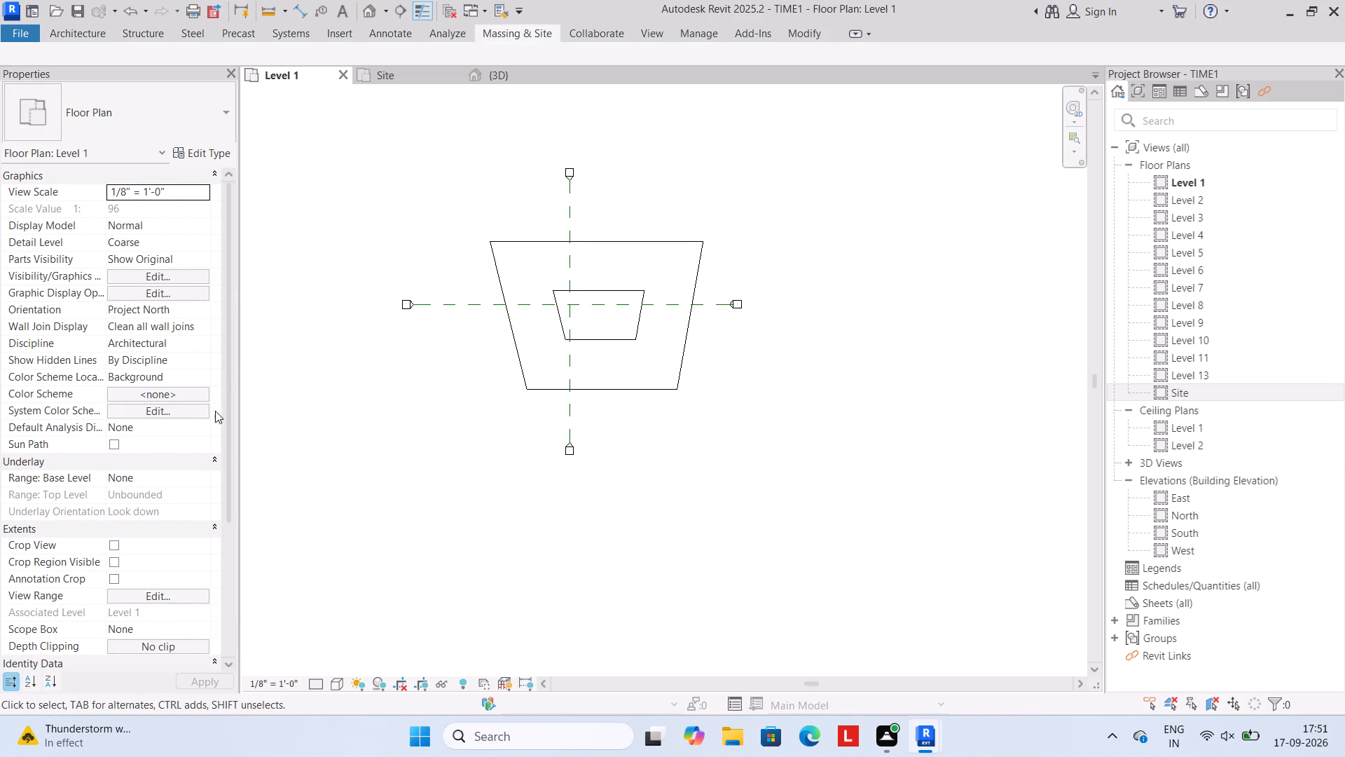
Inspect the nested trapezoid mass in the Level 1 floor plan and its available editing options.
click(463, 211)
drag(464, 211, 713, 411)
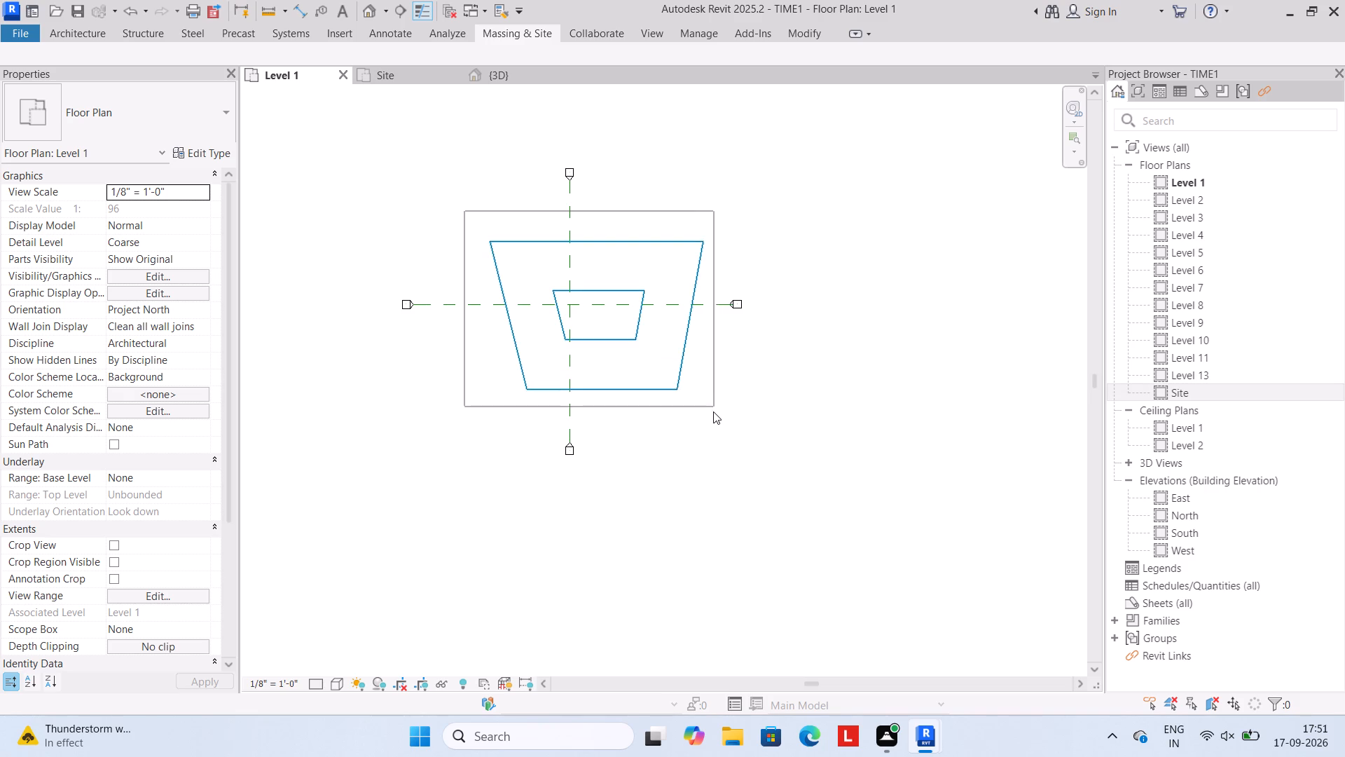
drag(713, 411, 711, 417)
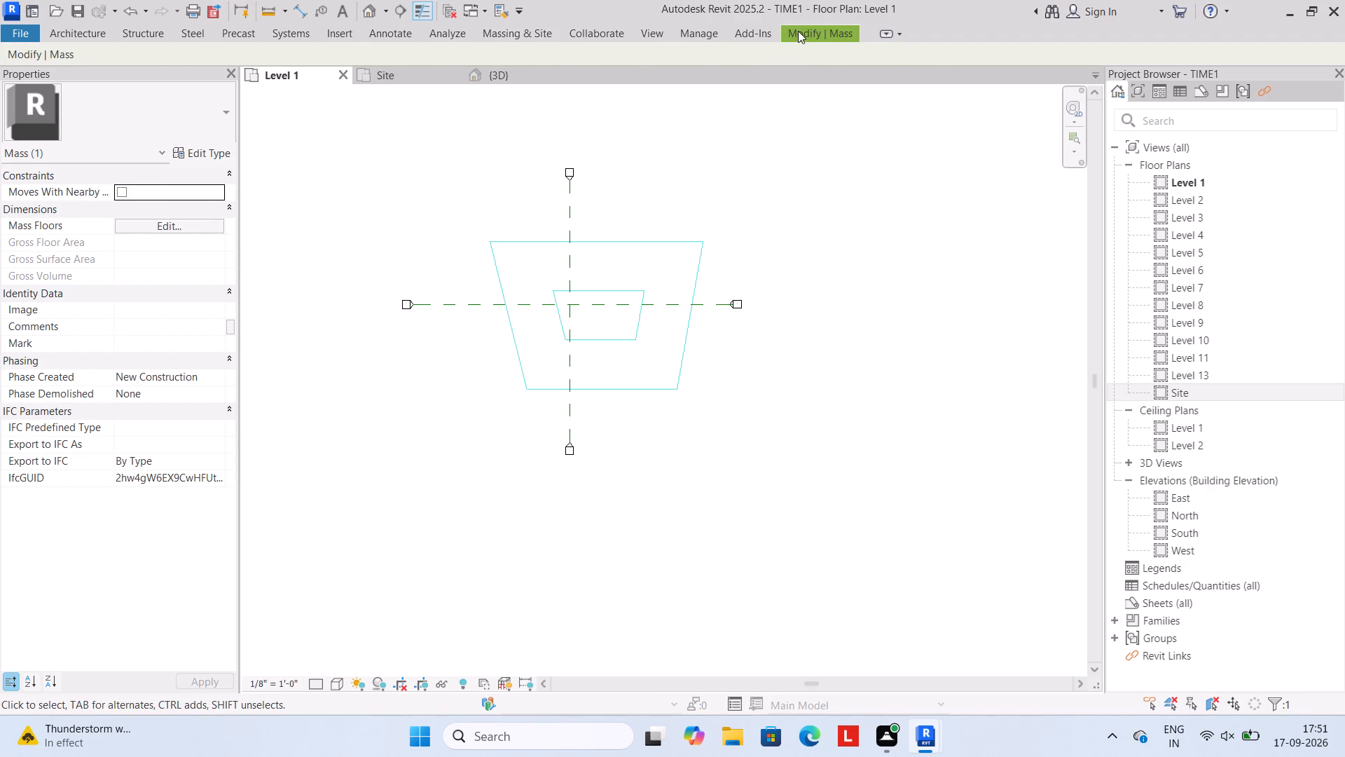
click(800, 29)
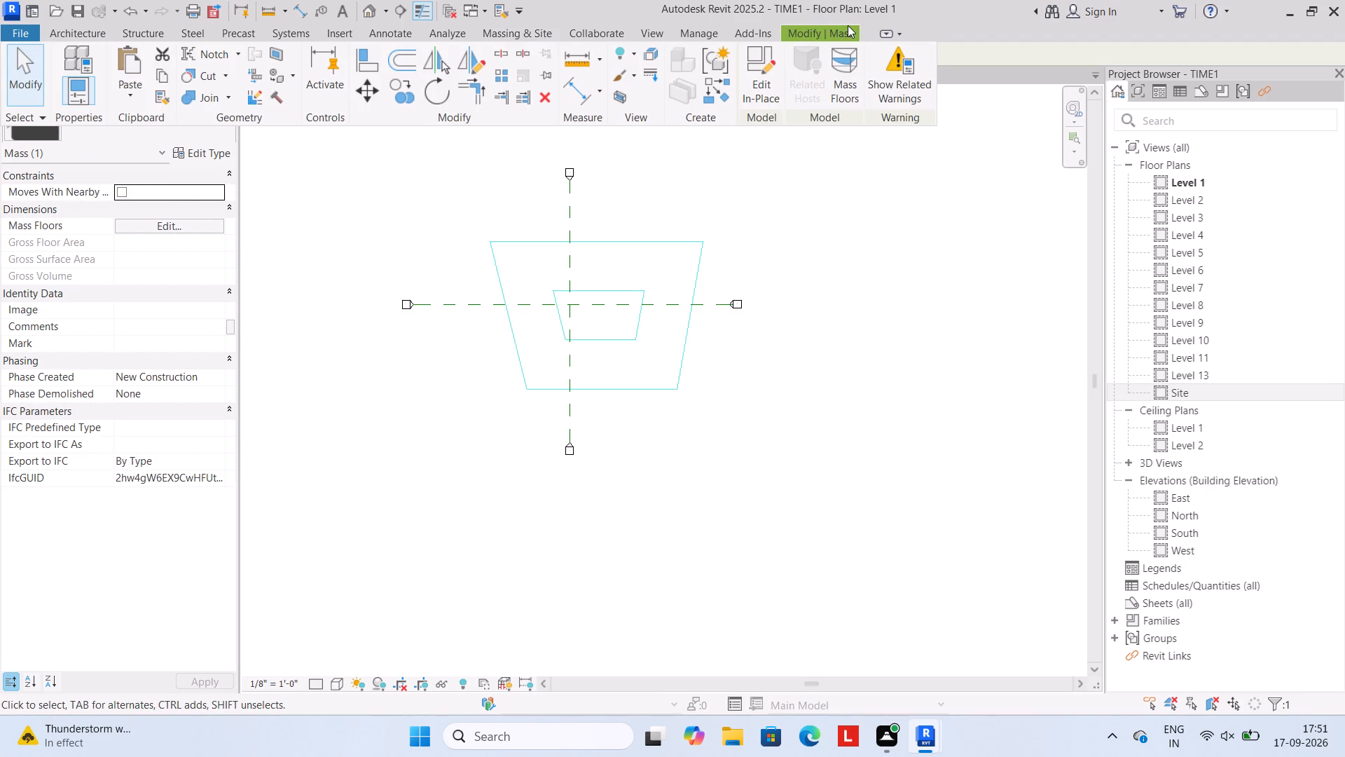
click(848, 30)
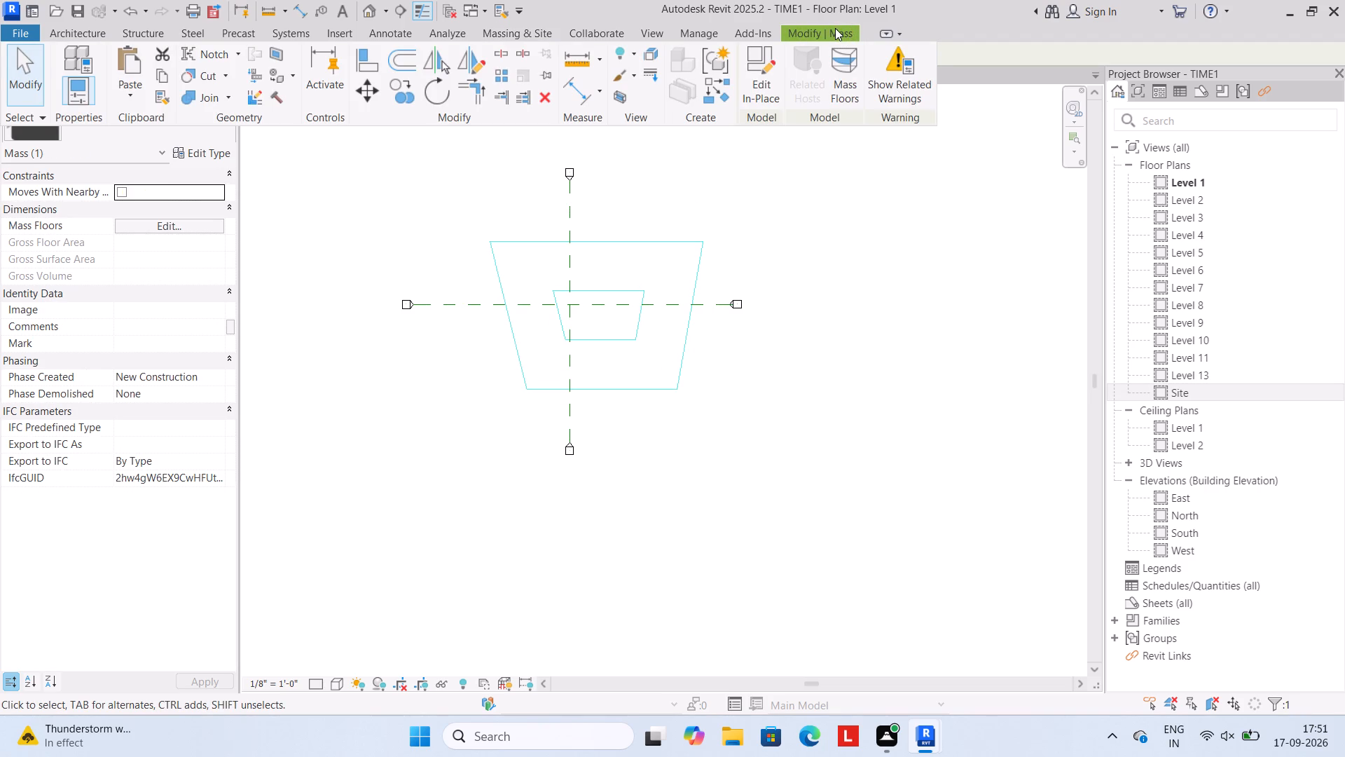
triple_click(835, 28)
key(Escape)
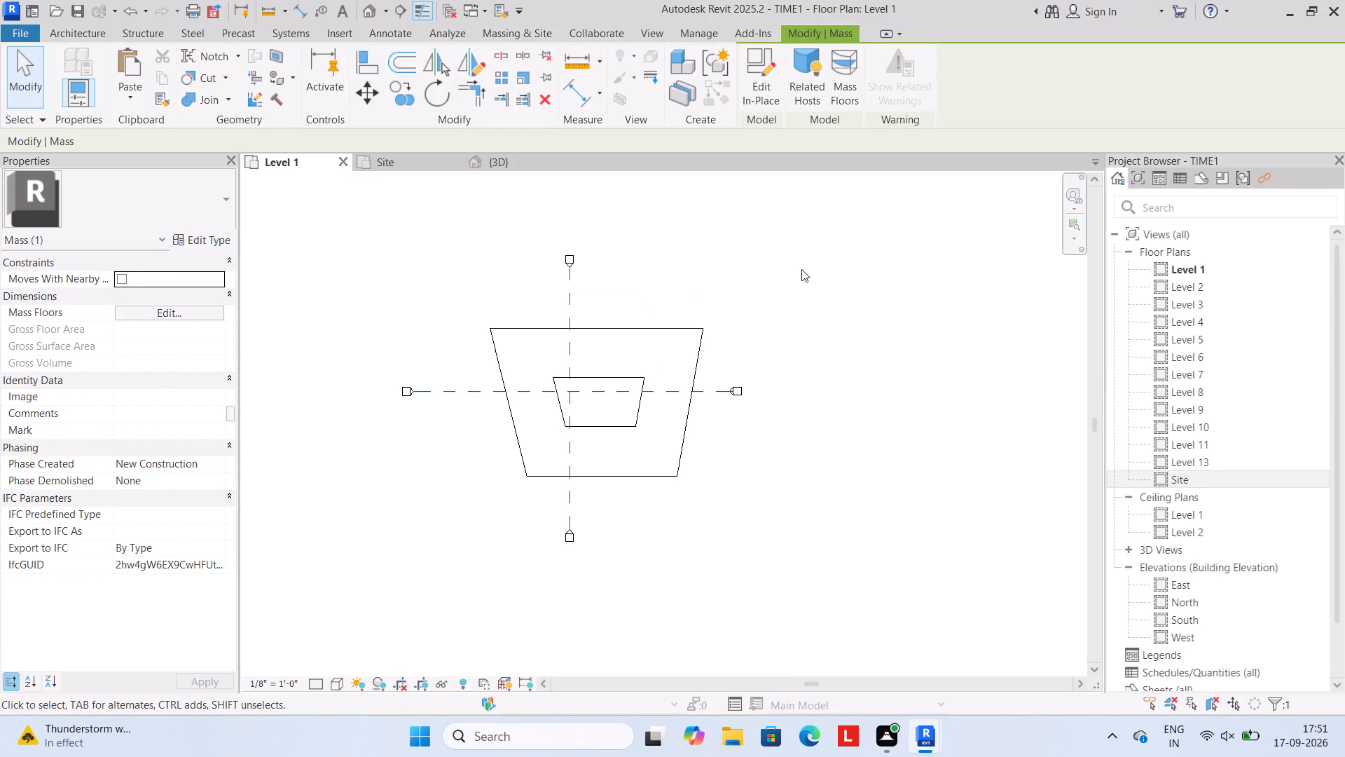
key(Escape)
key(Escape)
key(Escape)
key(Escape)
key(Escape)
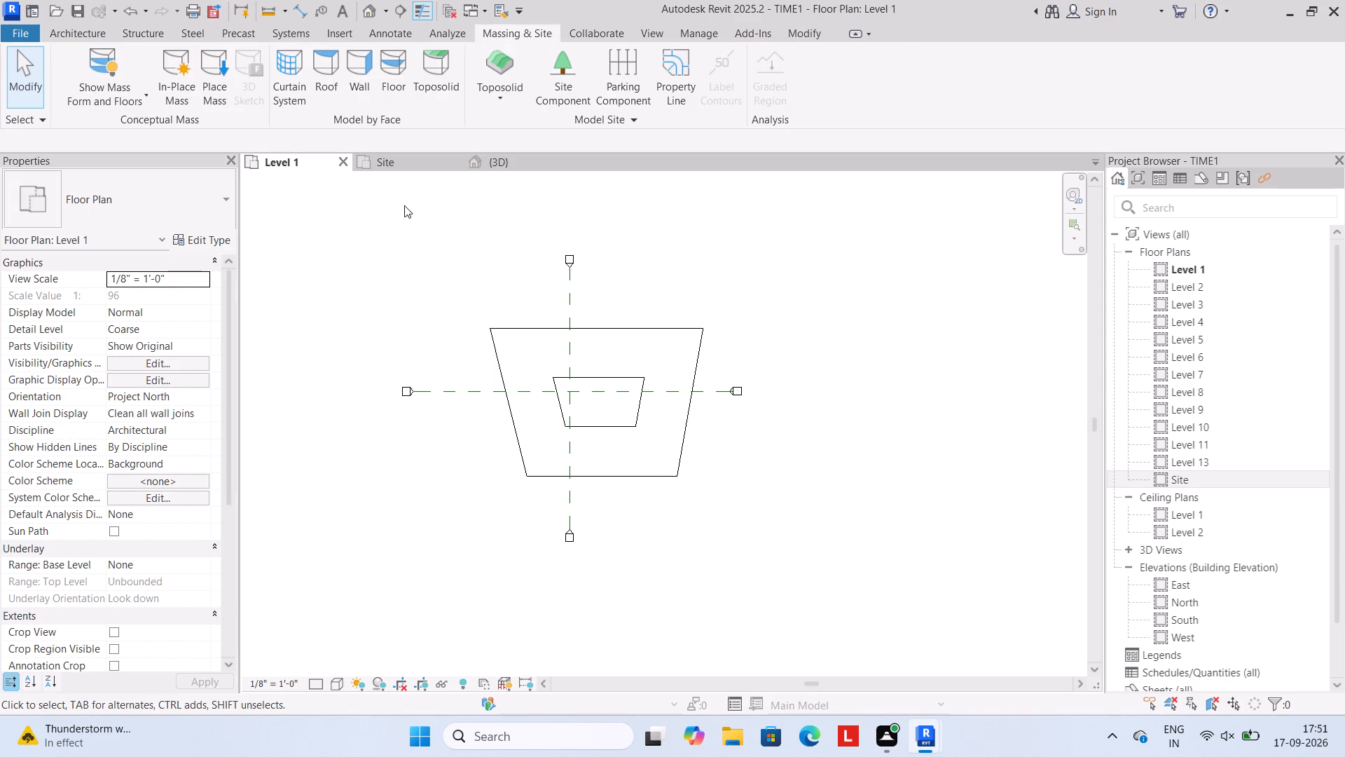
Switch to the Site plan and inspect the editing options for the stacked trapezoid masses selected together.
double_click(393, 165)
drag(455, 307, 537, 336)
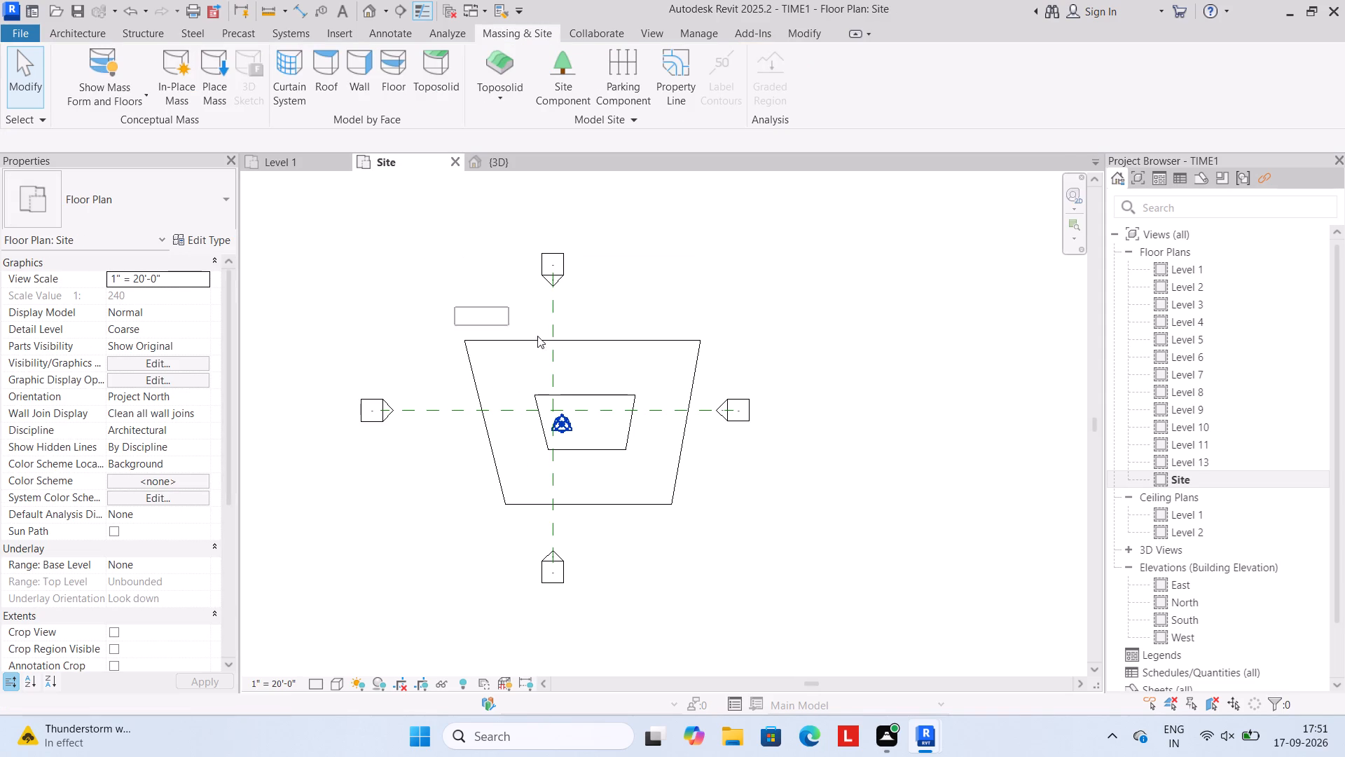
drag(537, 336, 708, 532)
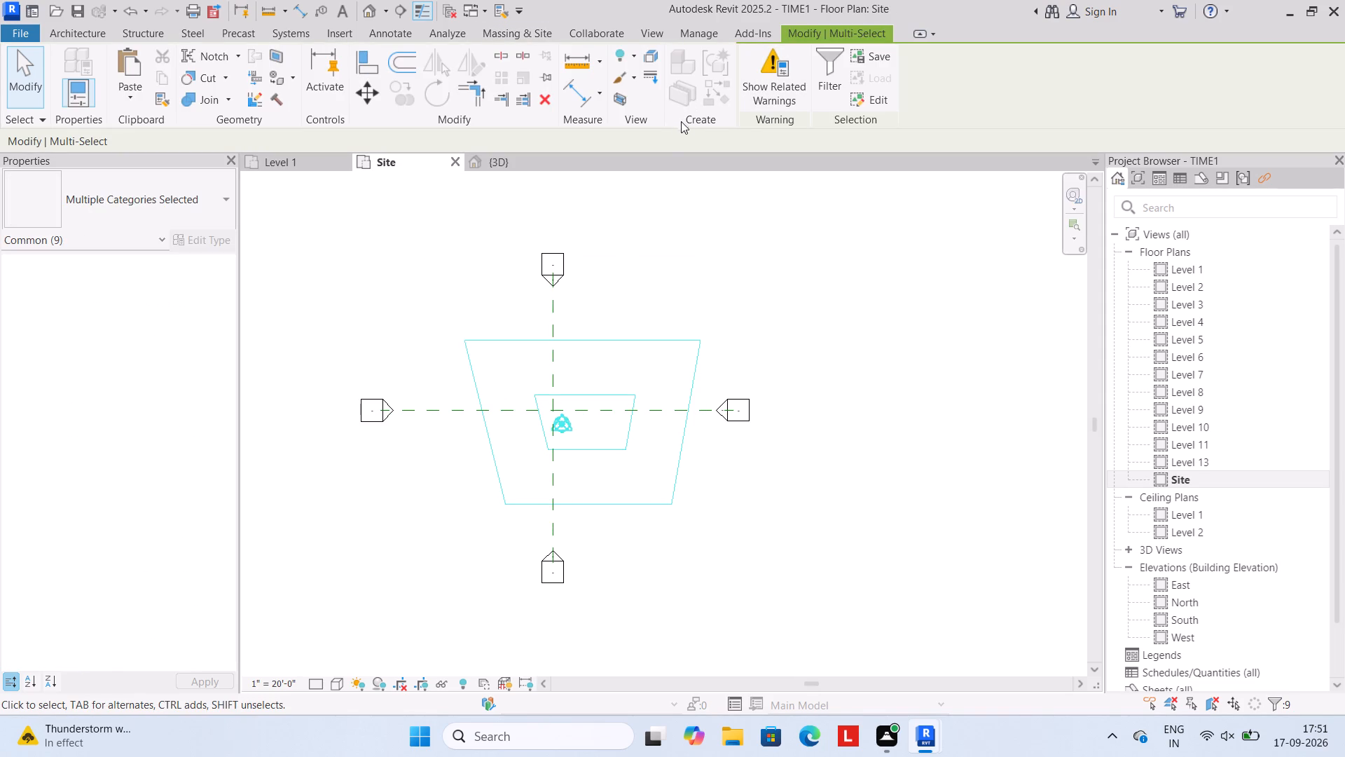
key(Escape)
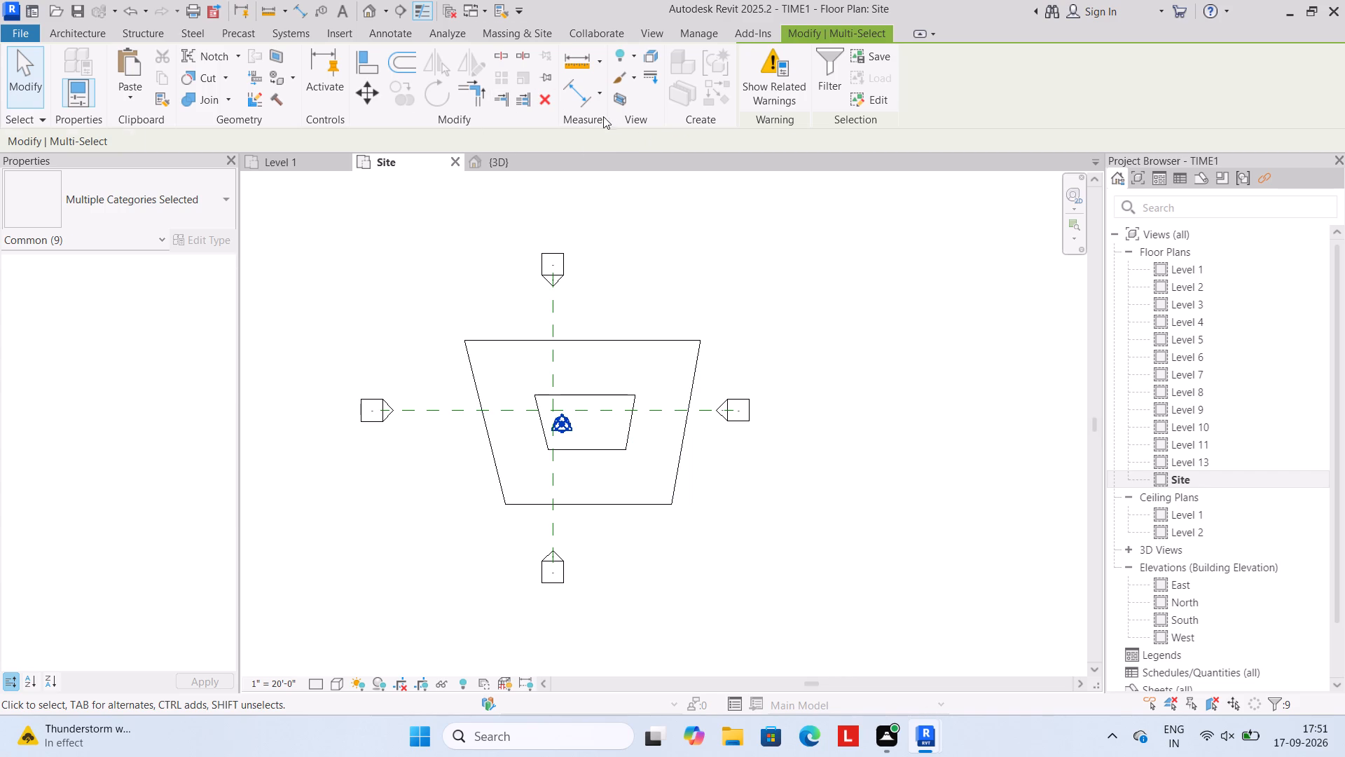
key(Escape)
key(Escape)
key(Escape)
key(Escape)
key(Escape)
key(Escape)
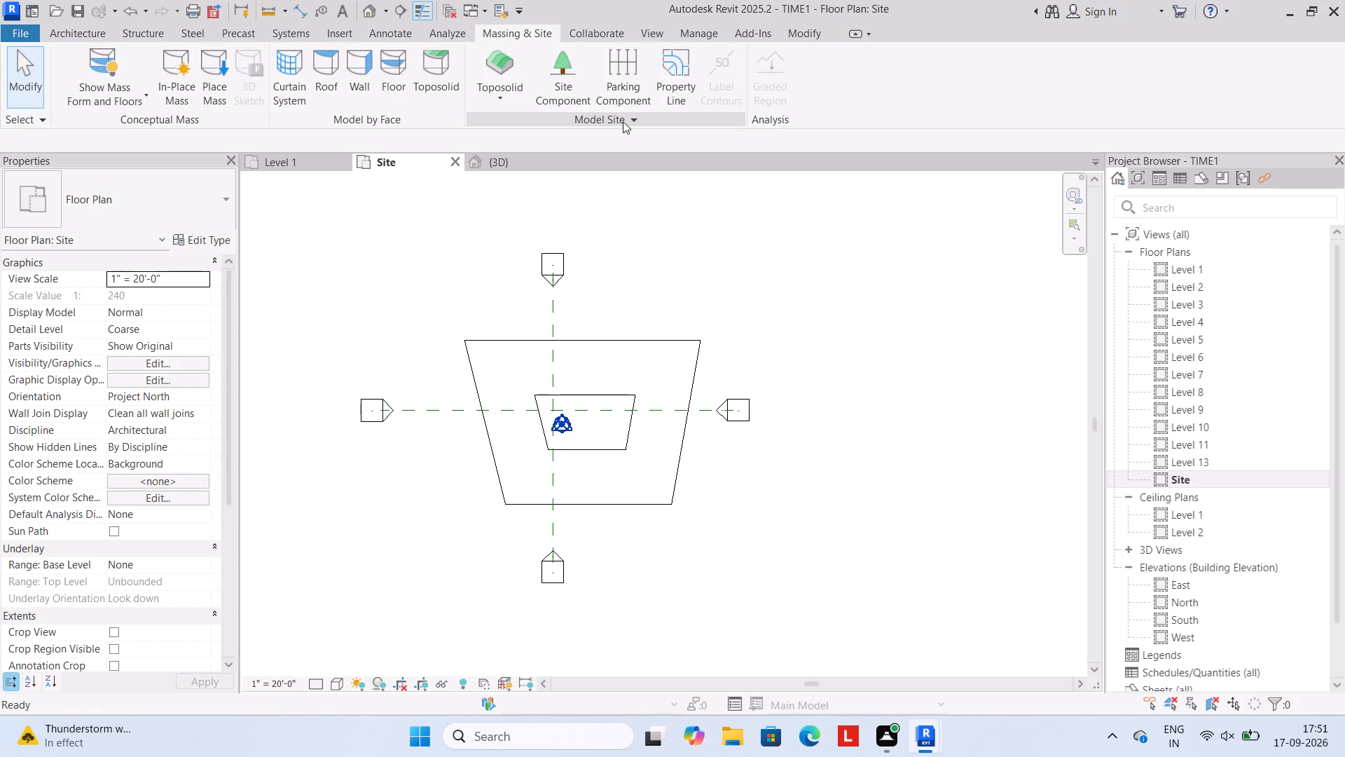
key(Escape)
key(Escape)
key(Escape)
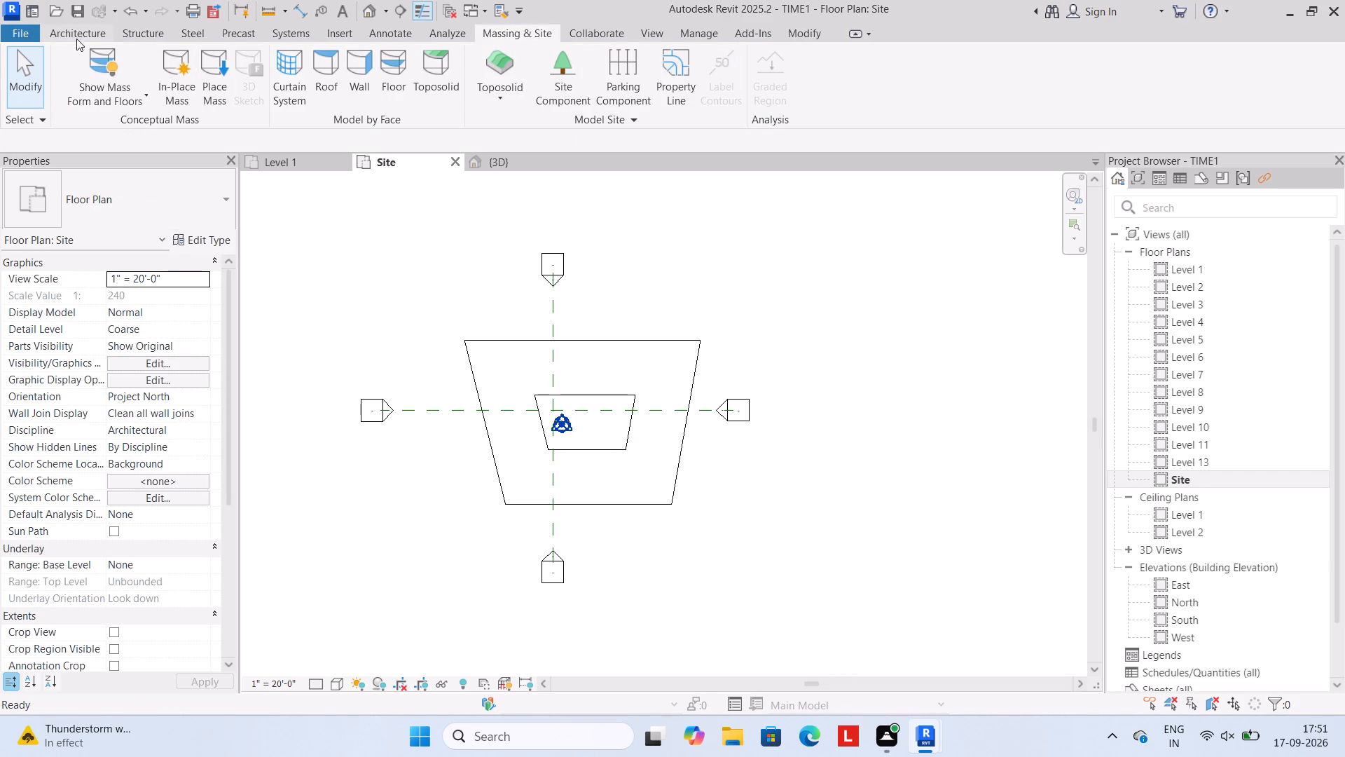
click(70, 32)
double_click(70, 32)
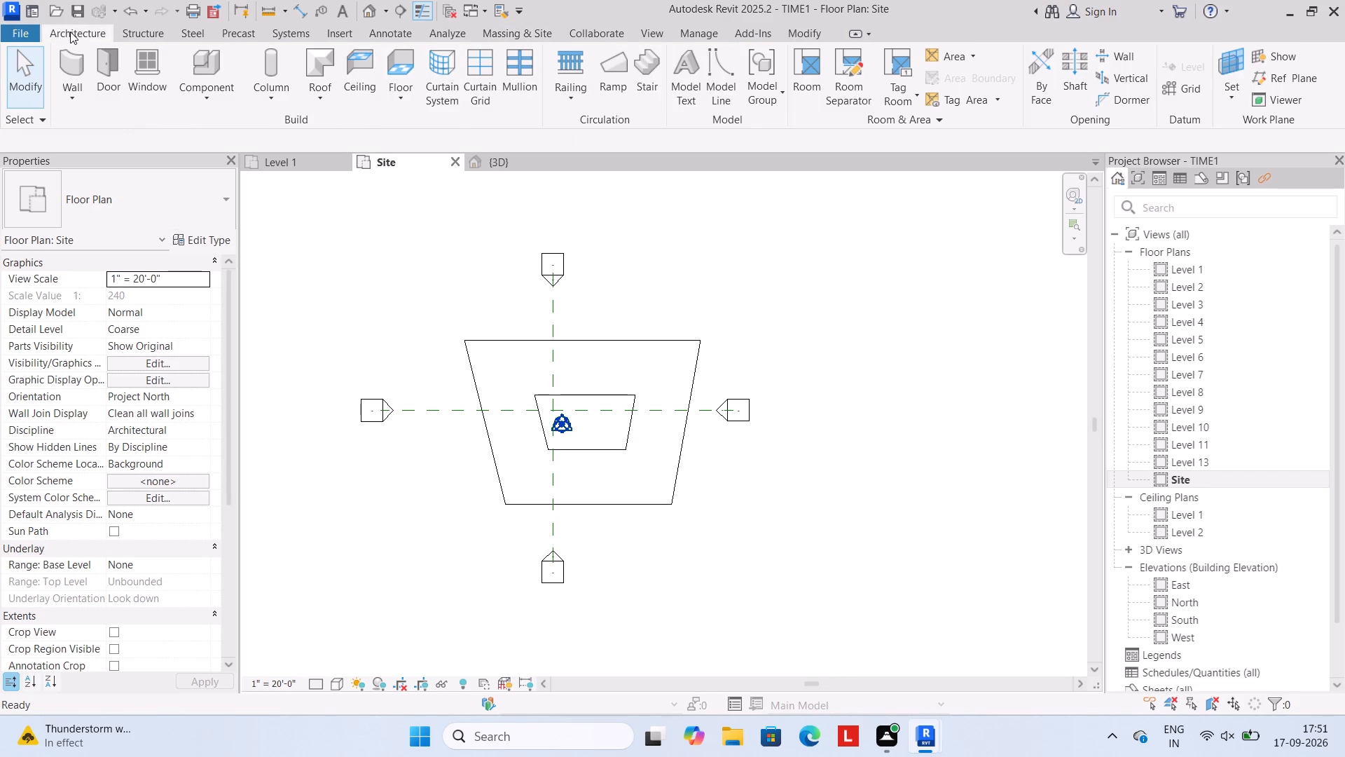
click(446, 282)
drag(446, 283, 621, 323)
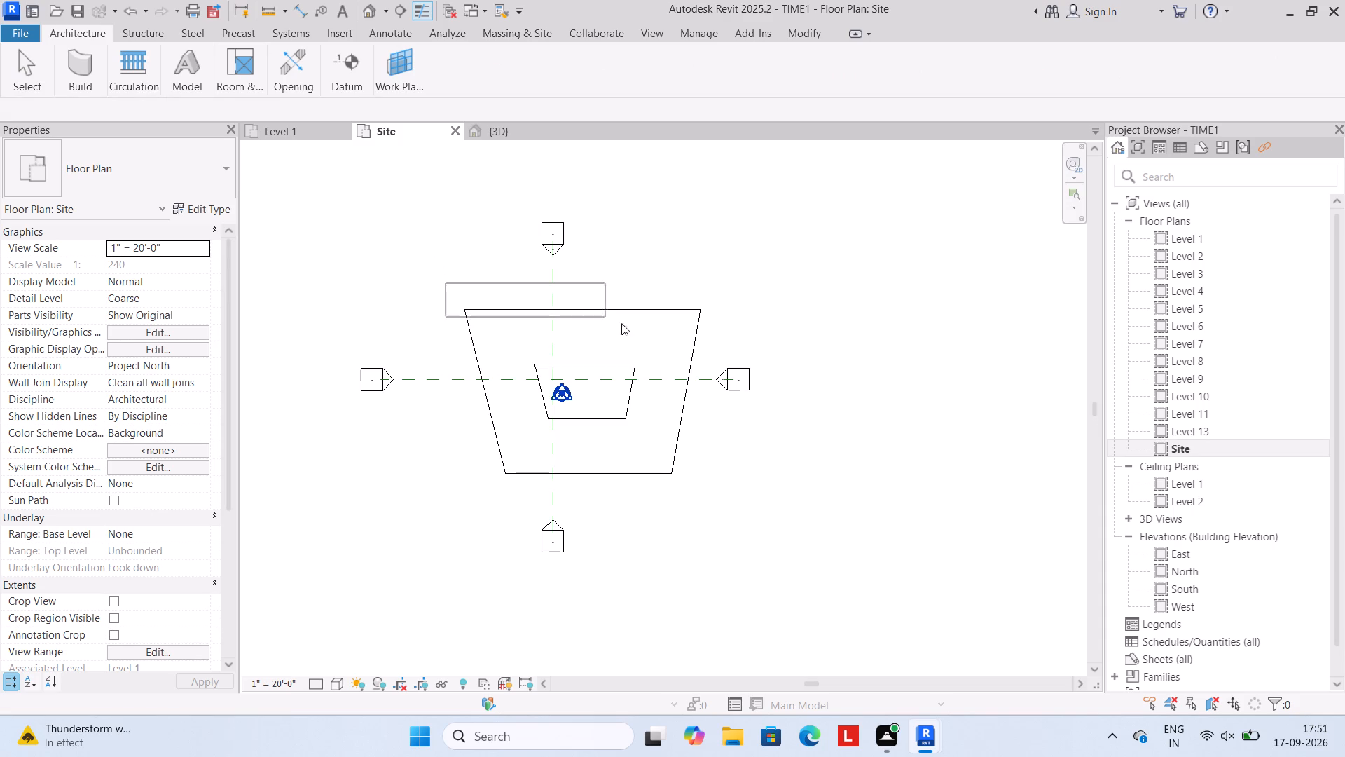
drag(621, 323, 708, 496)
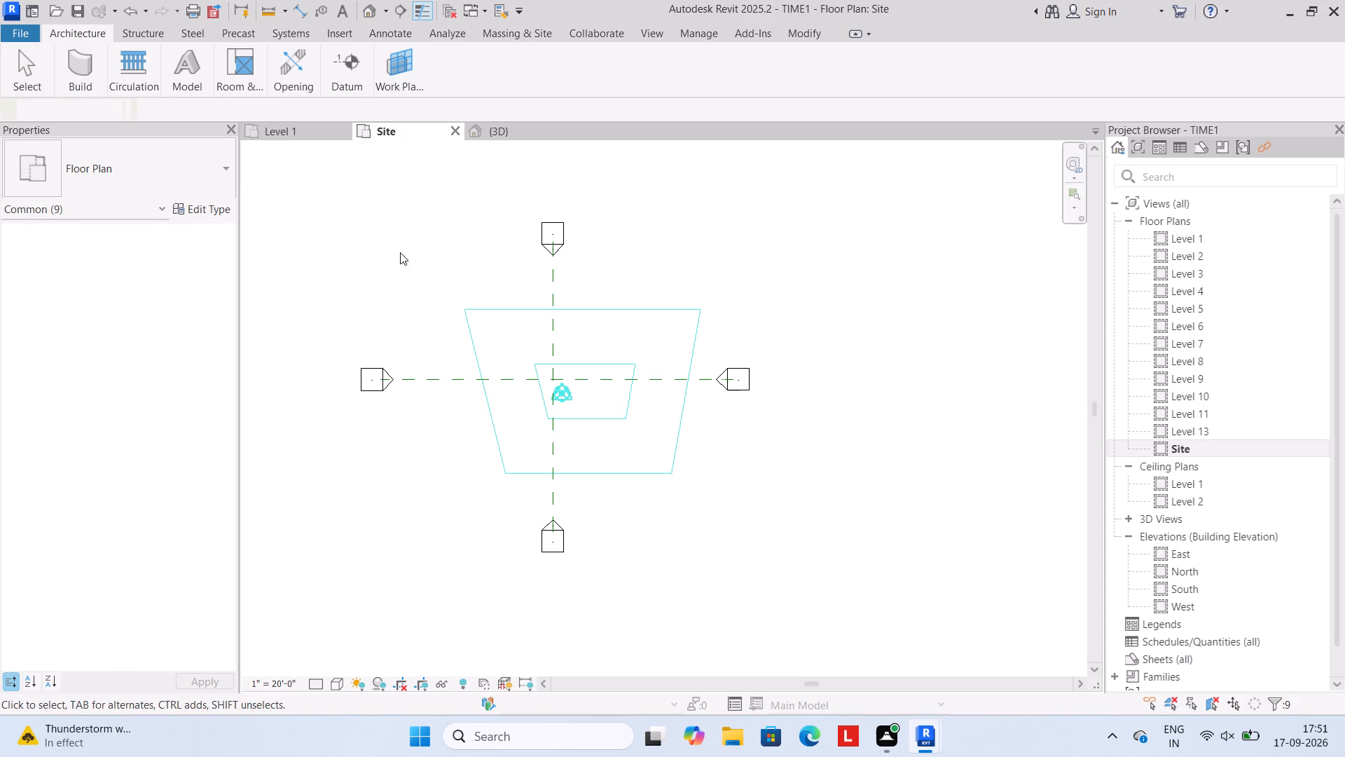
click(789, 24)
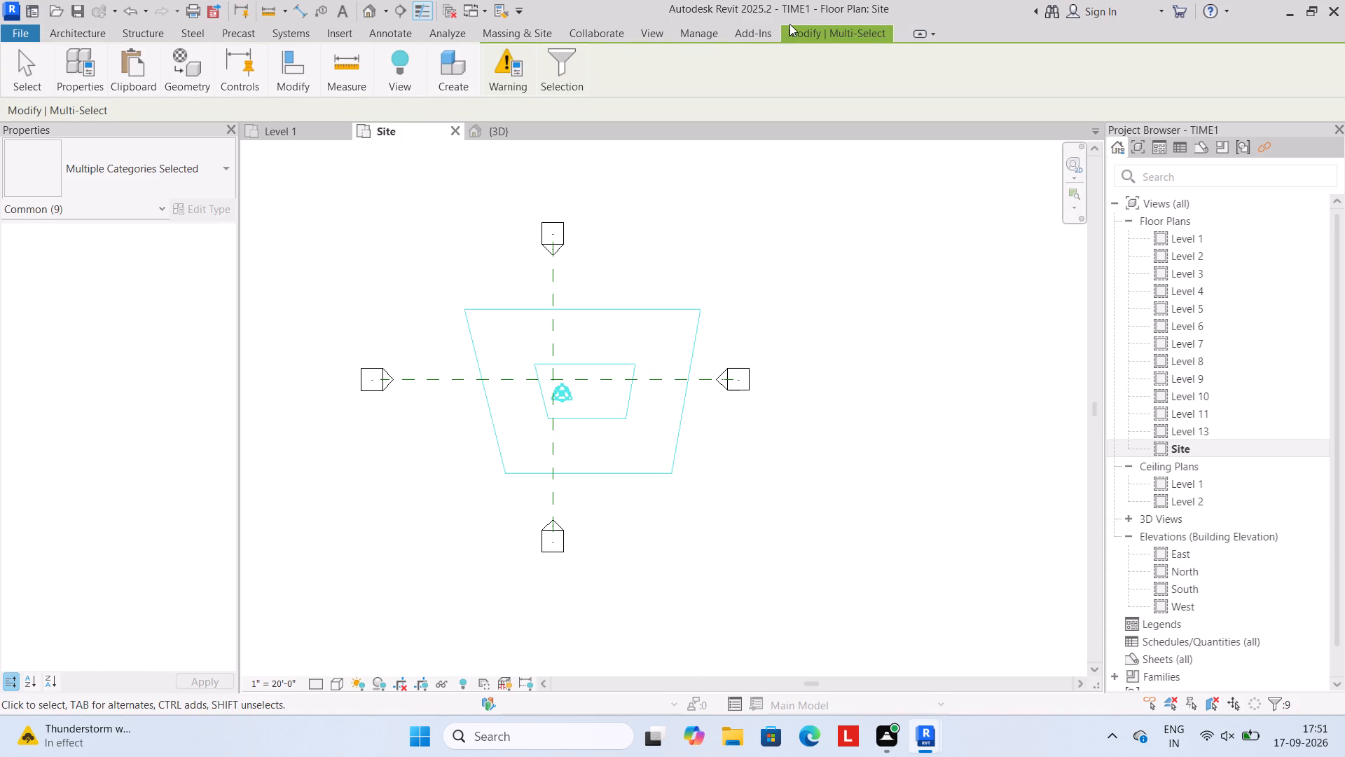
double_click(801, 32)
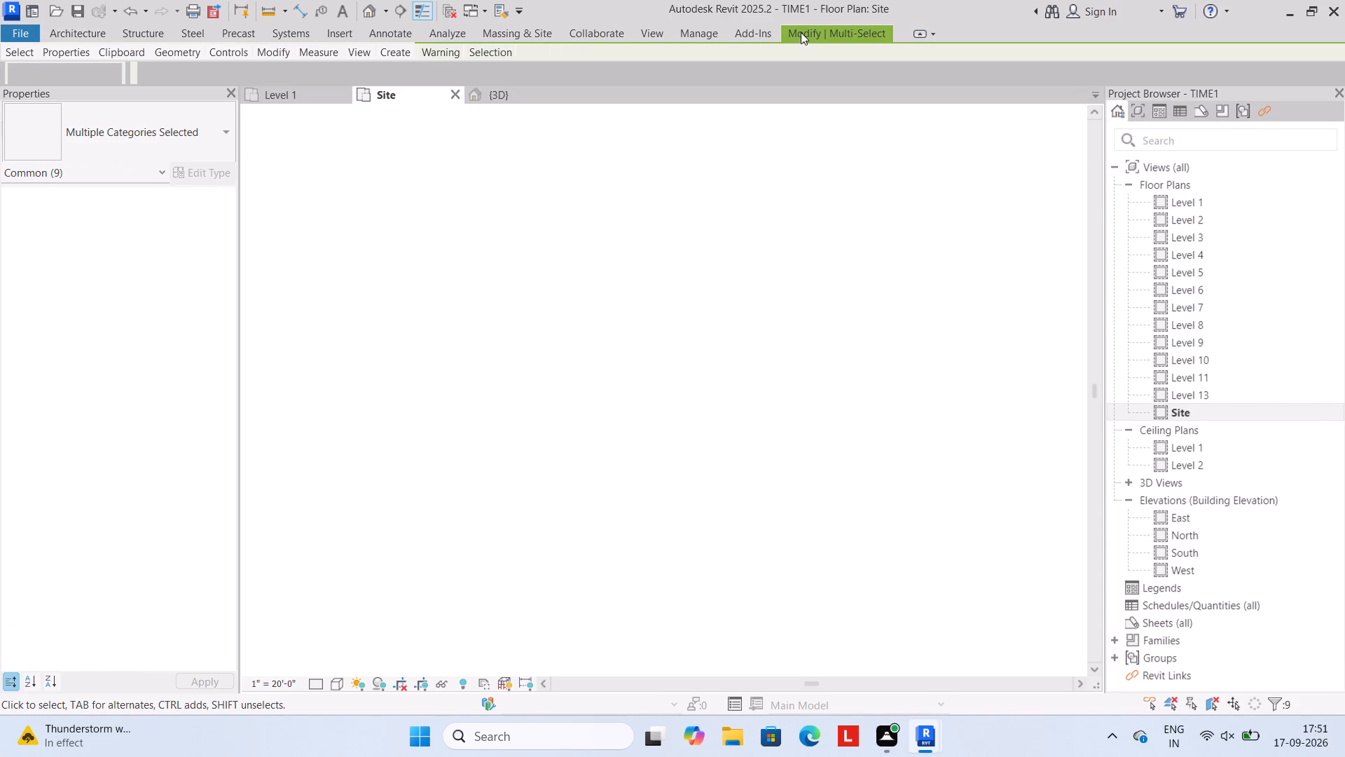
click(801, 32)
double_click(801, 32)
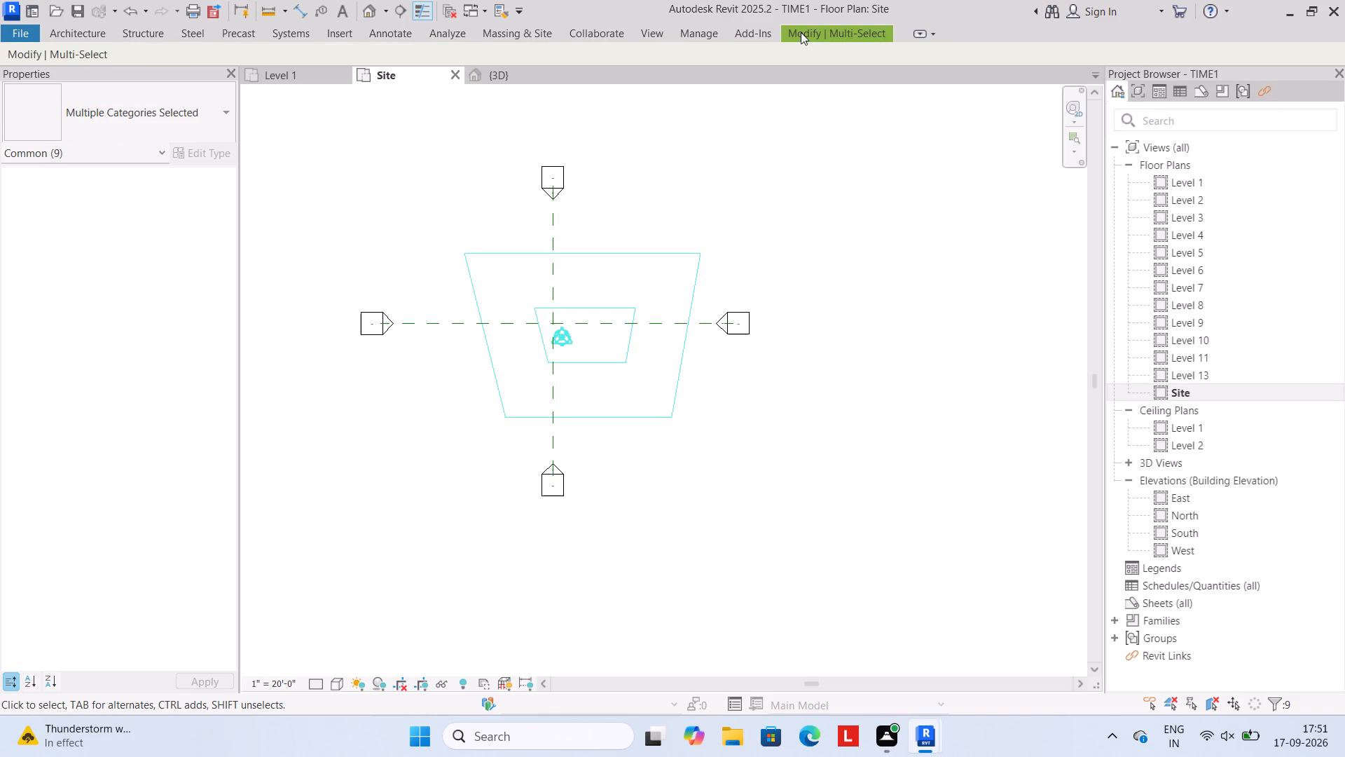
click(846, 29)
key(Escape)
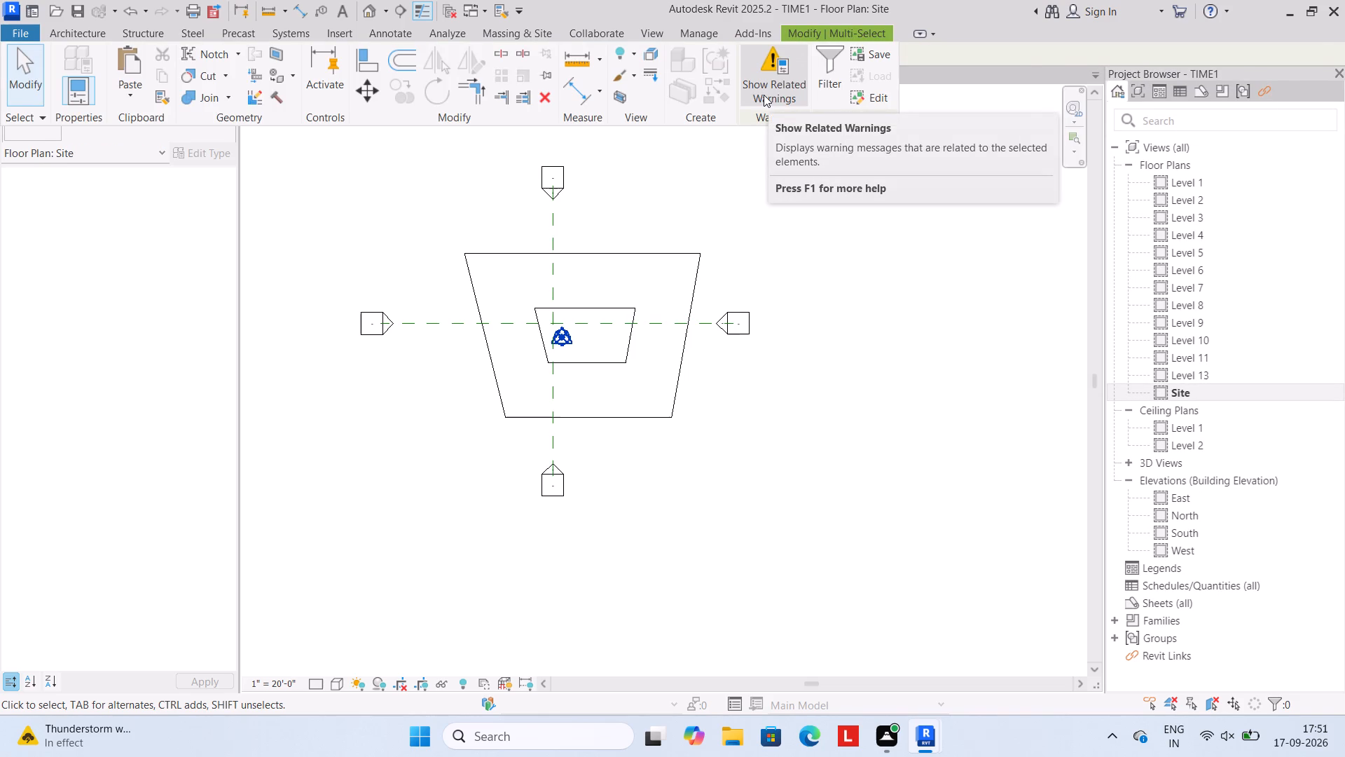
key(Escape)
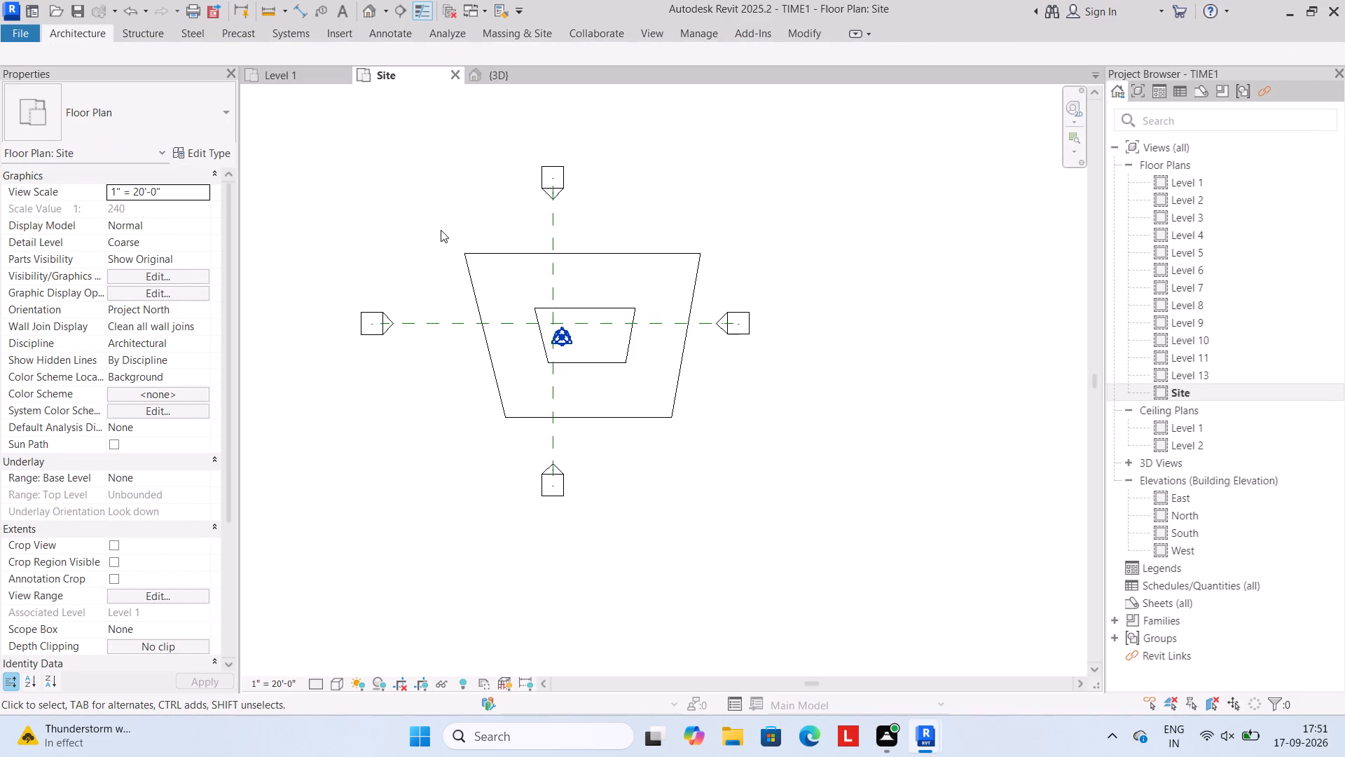
Select the stacked trapezoid masses in the Site plan and review the existing filters in the Edit Filters dialog.
drag(433, 226, 709, 416)
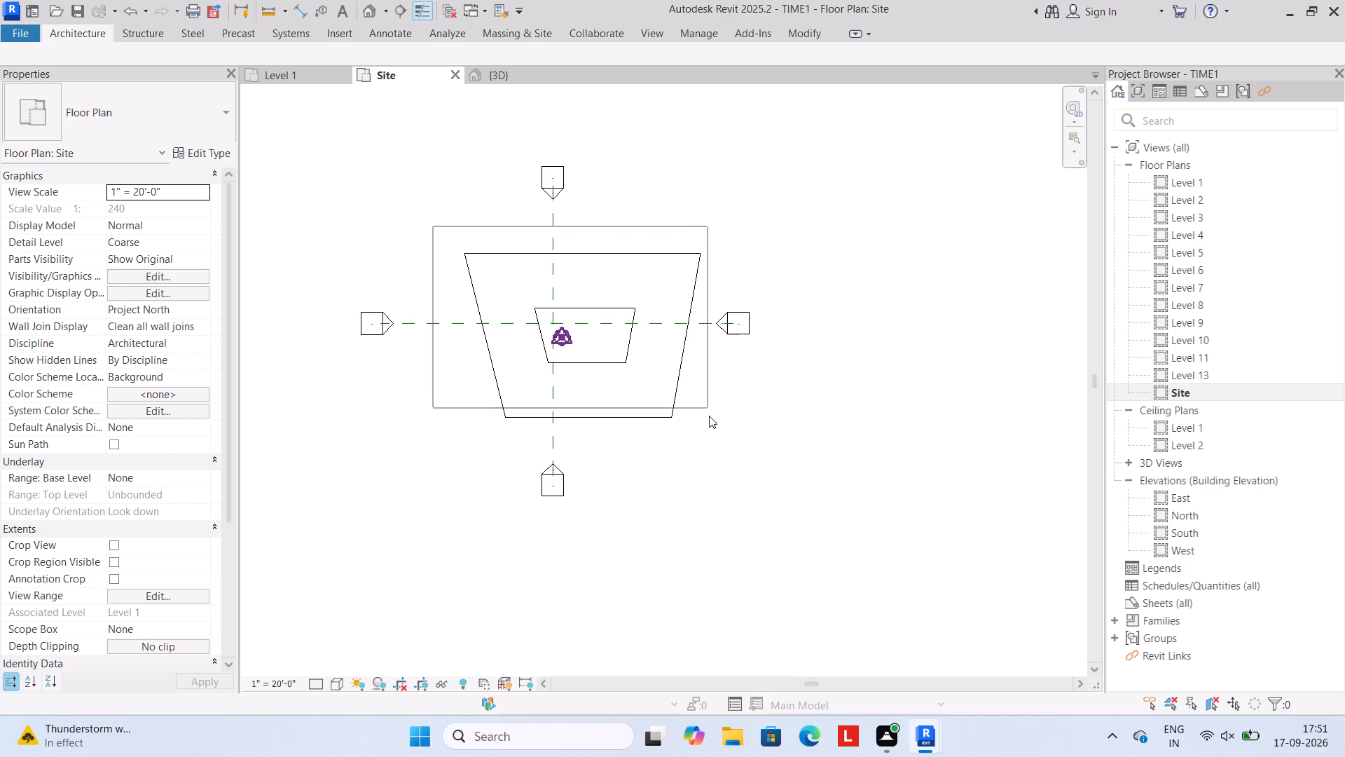
drag(709, 416, 709, 440)
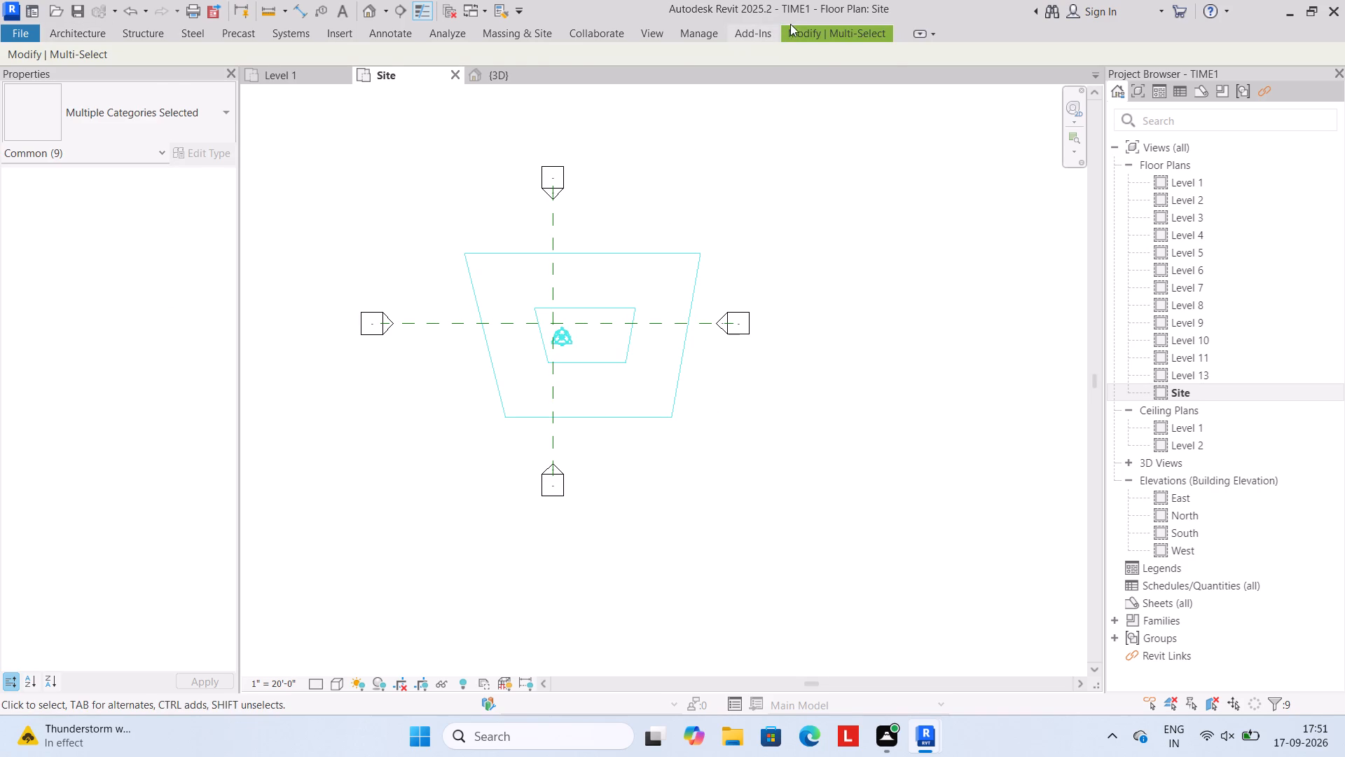
click(795, 26)
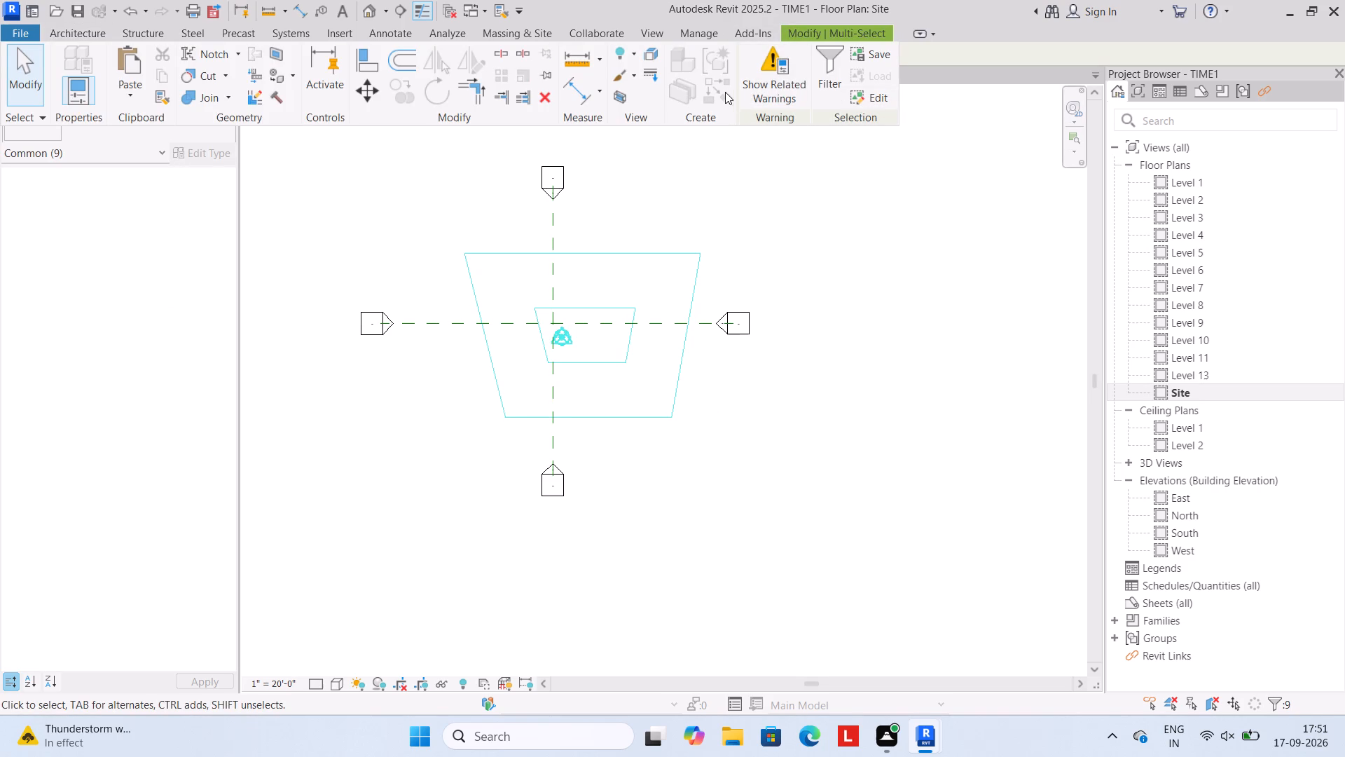
click(848, 29)
click(813, 27)
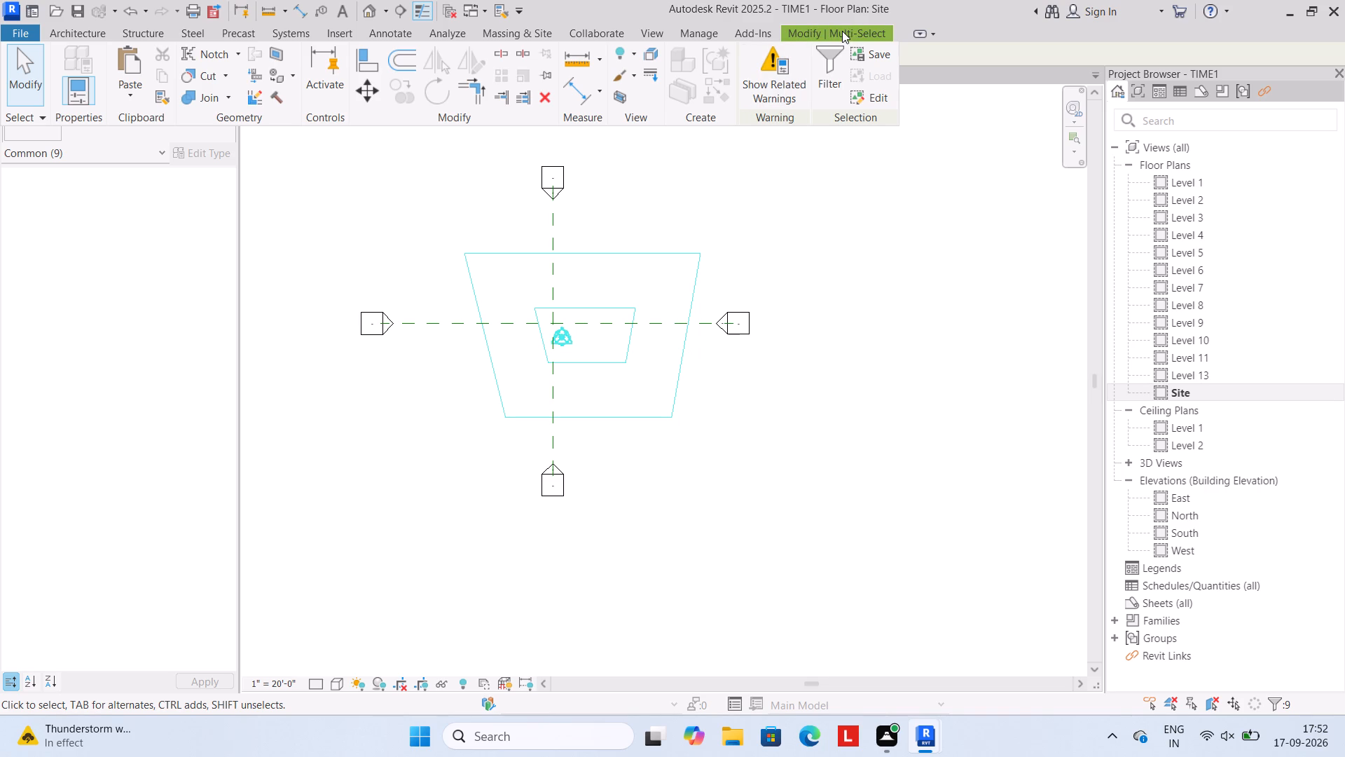
double_click(843, 31)
click(843, 31)
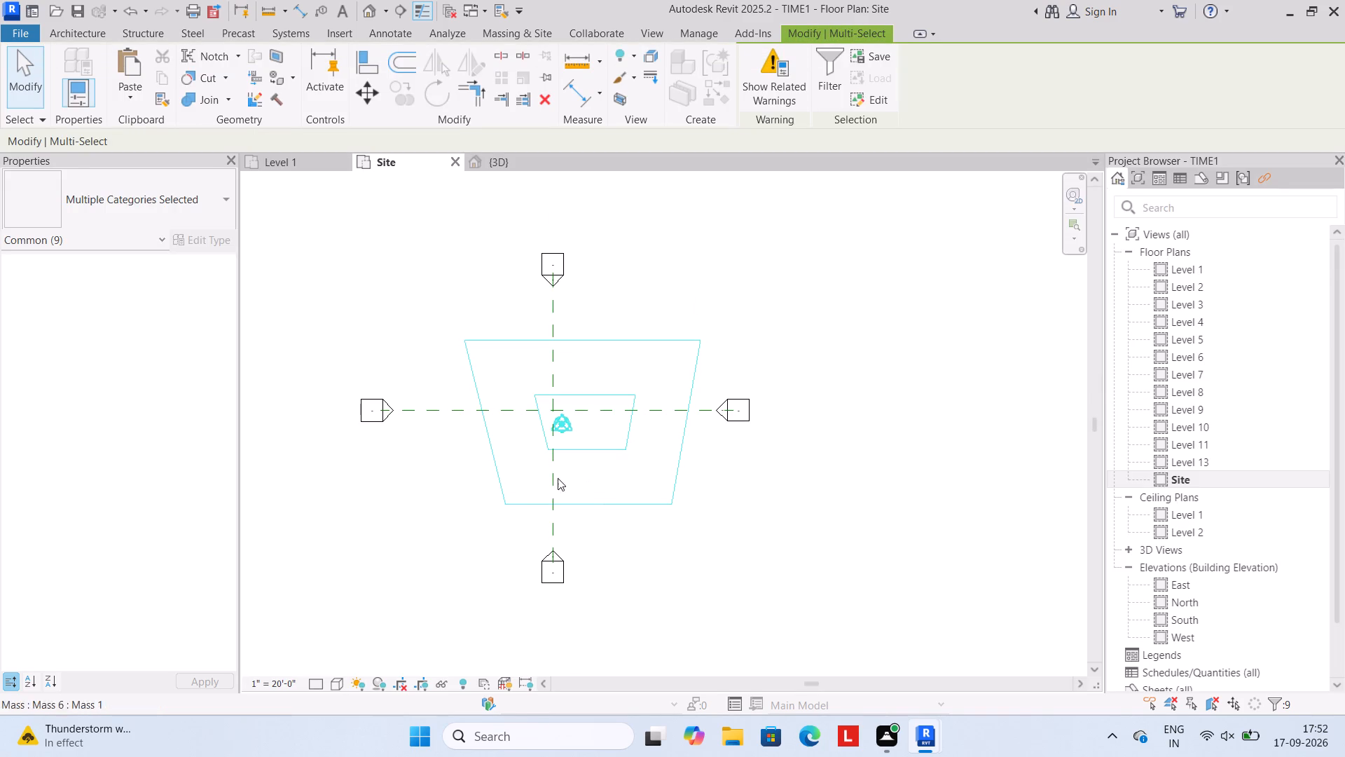
drag(434, 326, 577, 557)
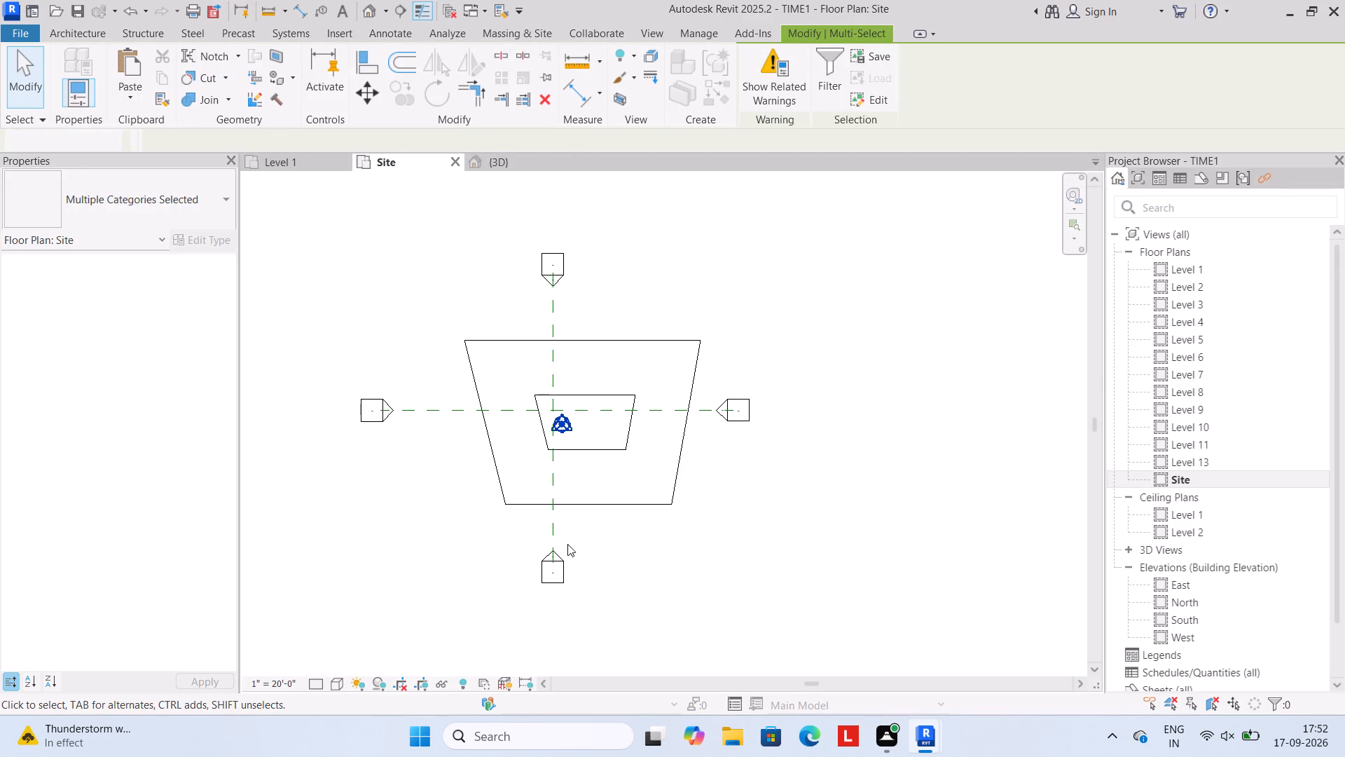
drag(431, 295, 706, 527)
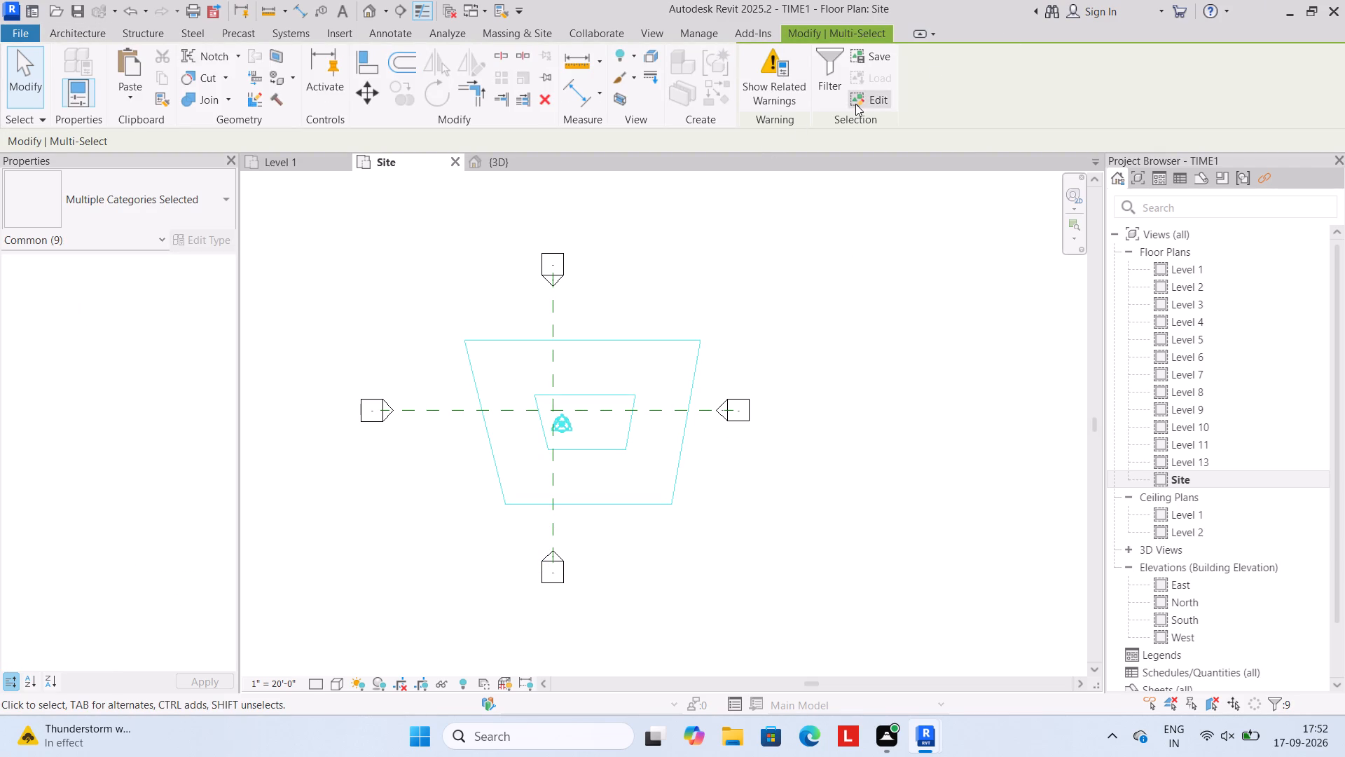
click(855, 104)
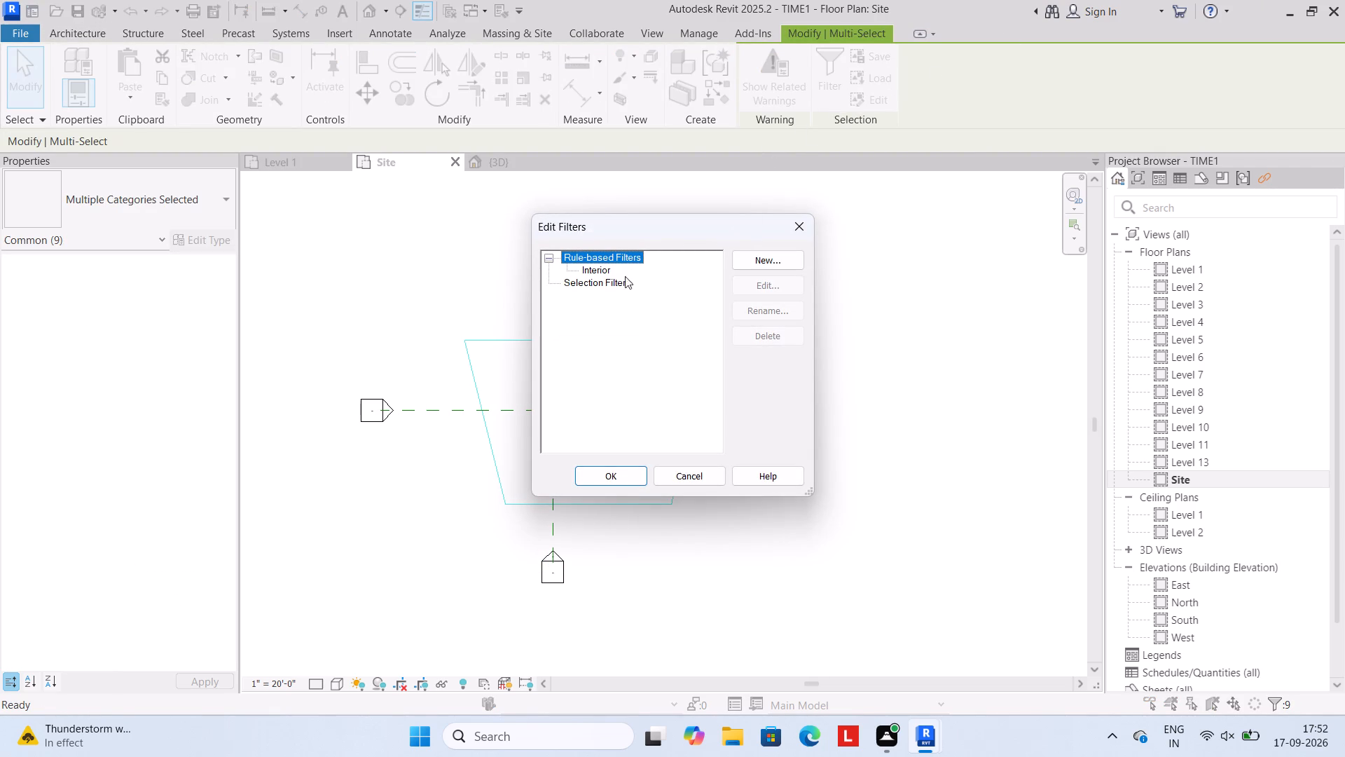
click(800, 231)
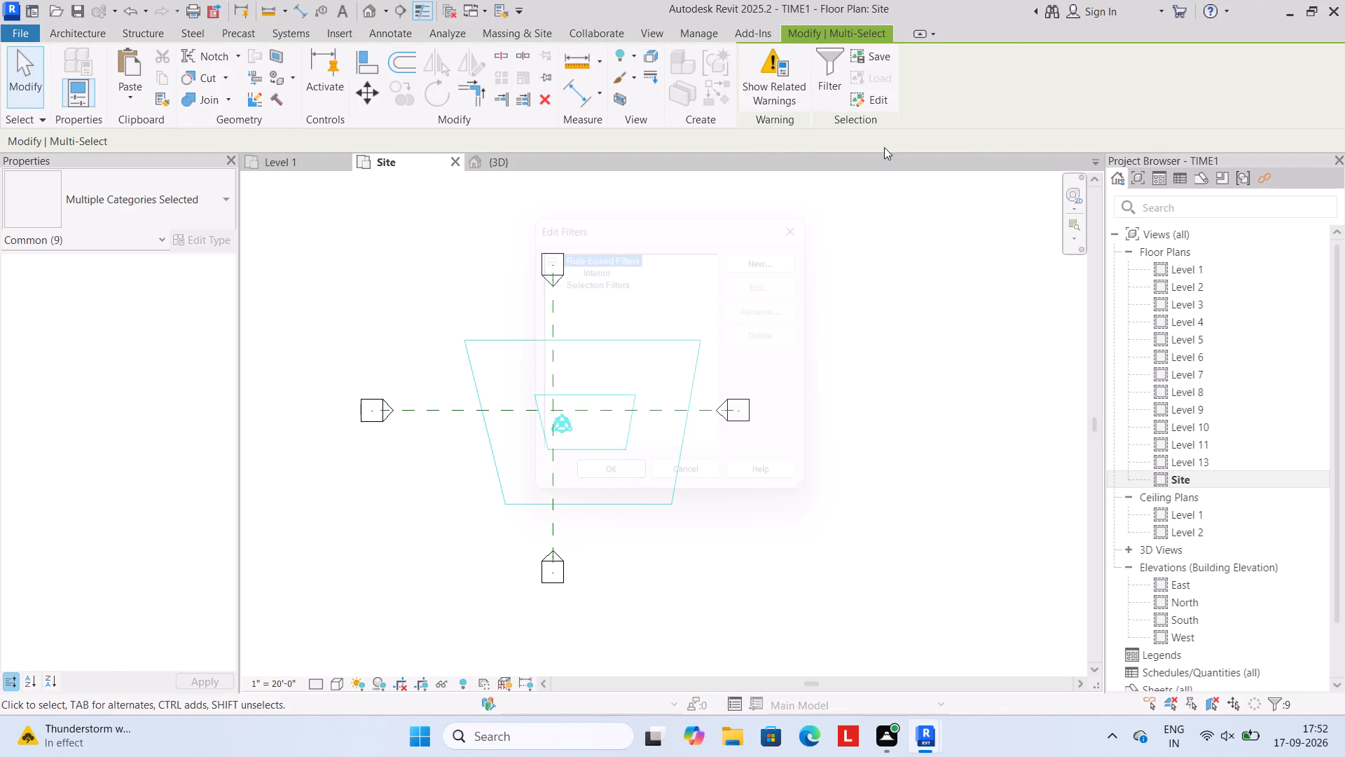
Exit Revit from the TIME1 project.
click(1327, 9)
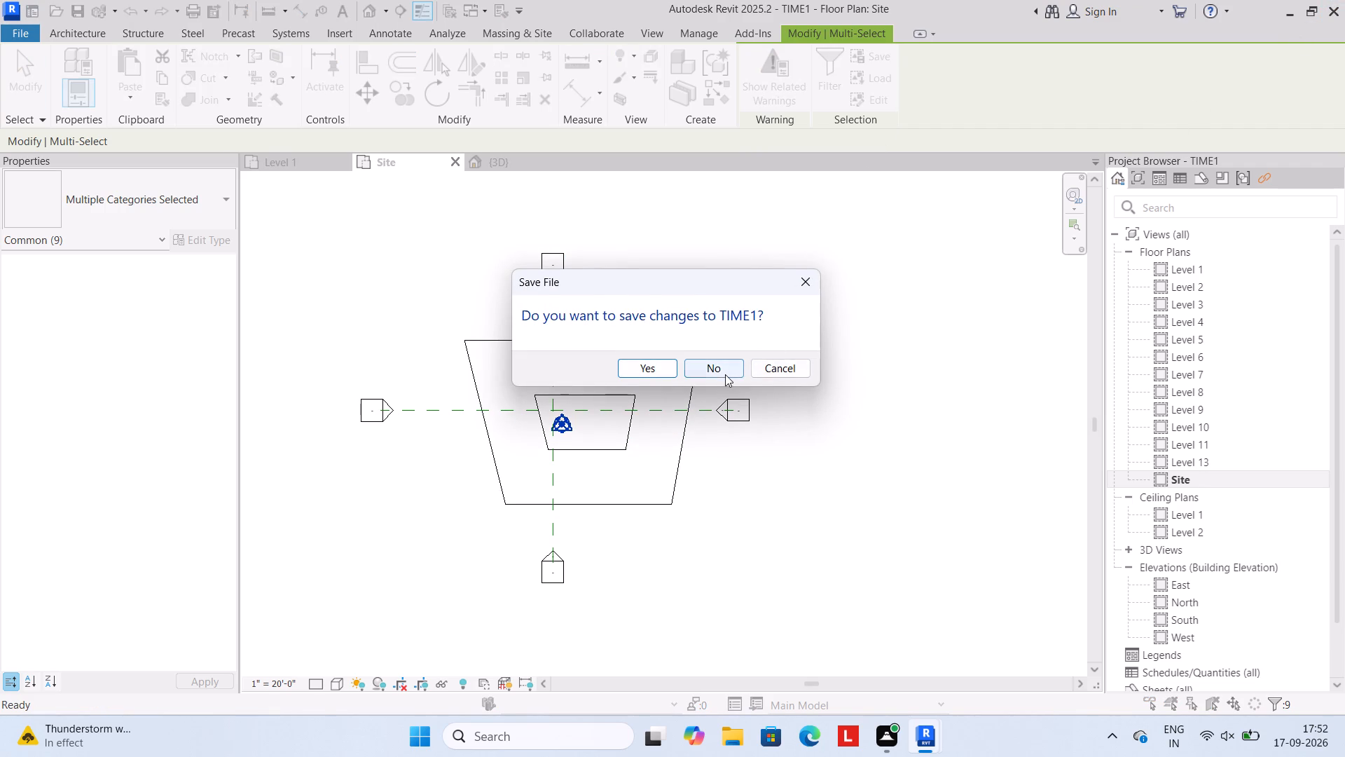